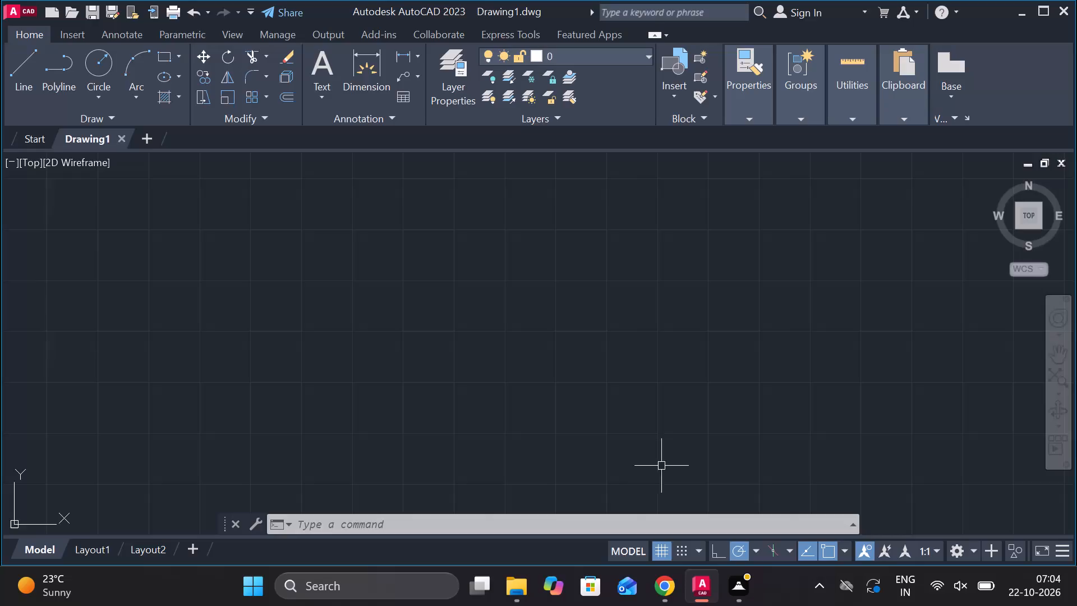
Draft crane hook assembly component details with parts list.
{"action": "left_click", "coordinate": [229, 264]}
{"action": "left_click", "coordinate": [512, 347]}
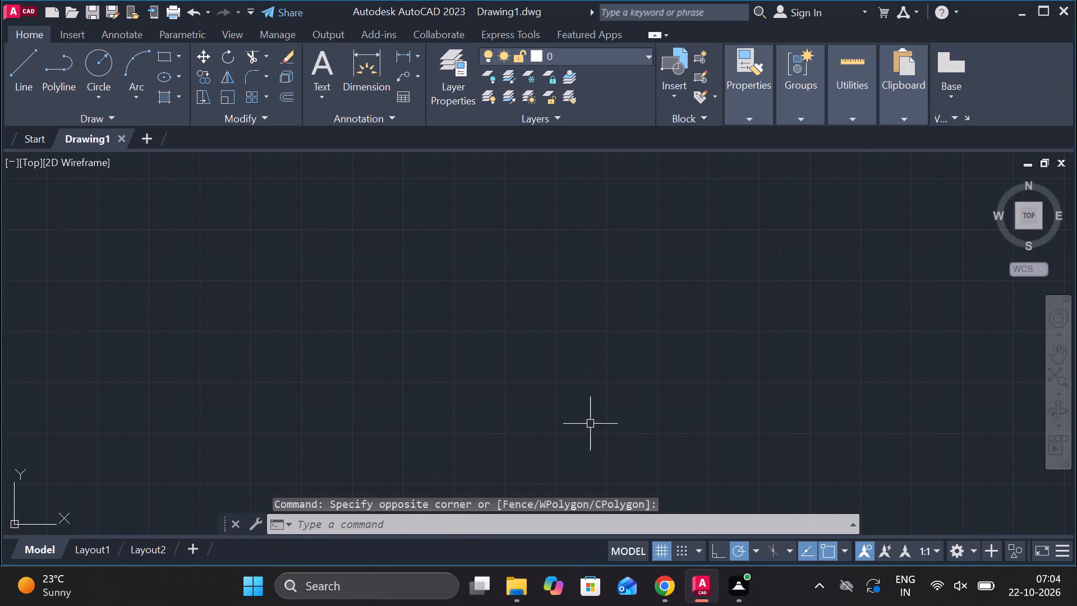
Run the LOGFILEON command to turn on command logging.
{"action": "type", "text": "log"}
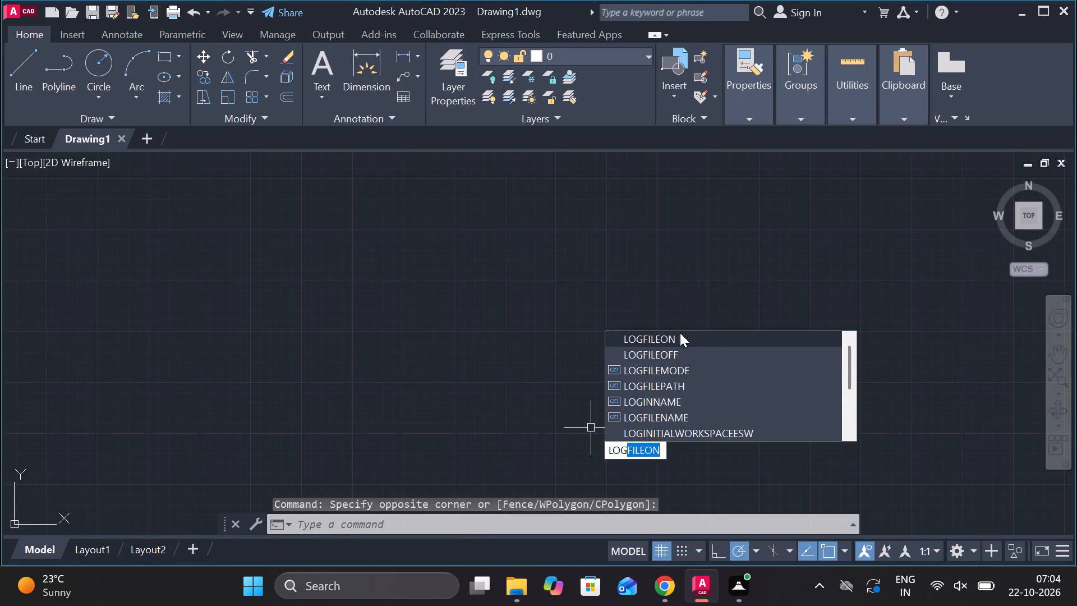
{"action": "left_click", "coordinate": [680, 333]}
Set the model space limits from lower-left corner 0,0 to upper-right corner 297,210.
{"action": "type", "text": "limits"}
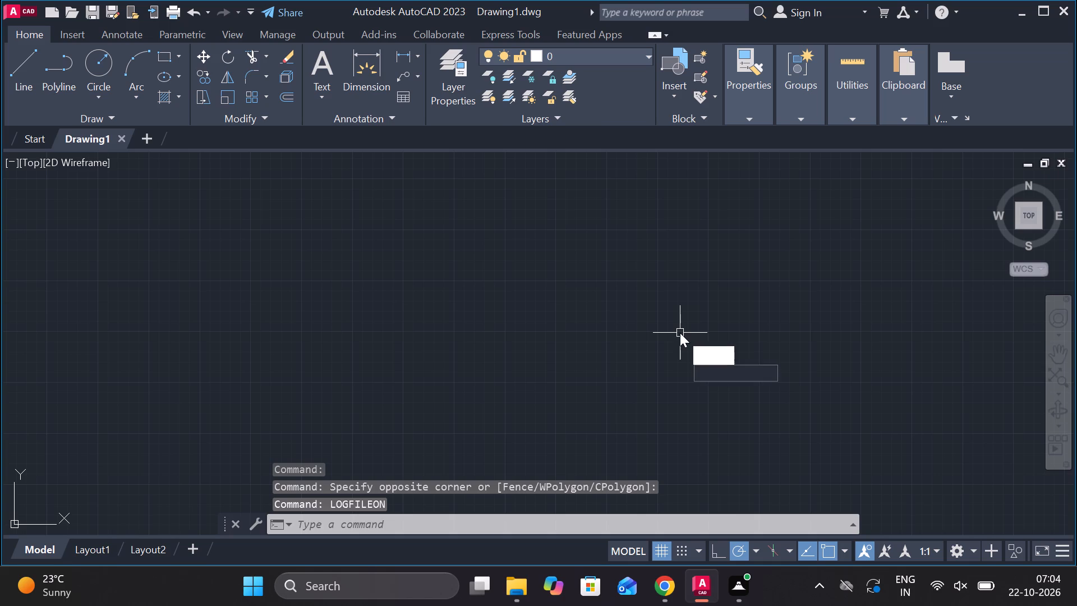
{"action": "key", "text": "Return"}
{"action": "type", "text": "0,0"}
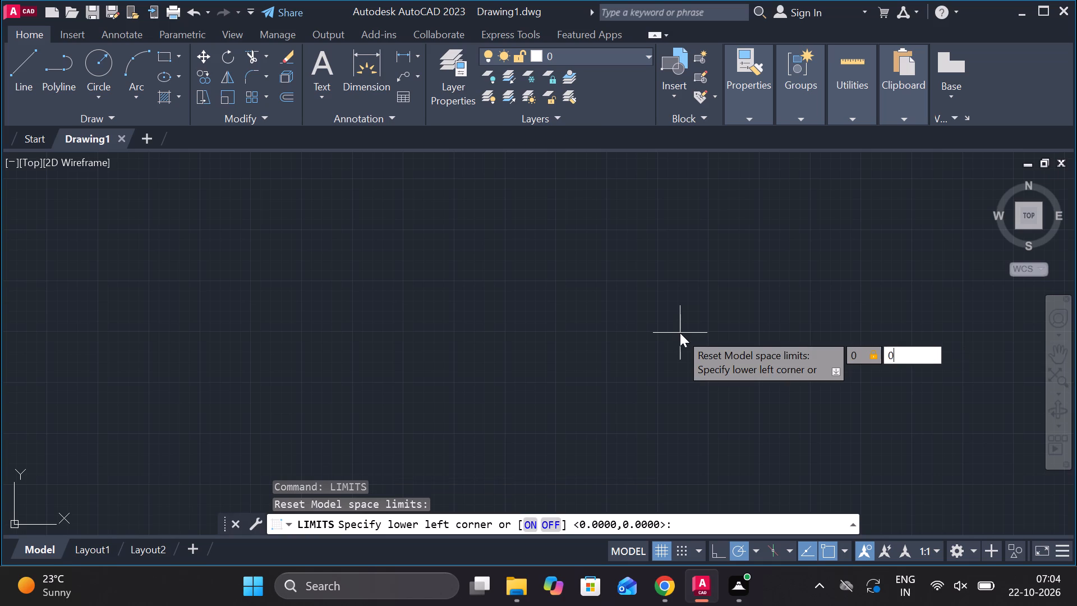
{"action": "key", "text": "Return"}
{"action": "key", "text": "2"}
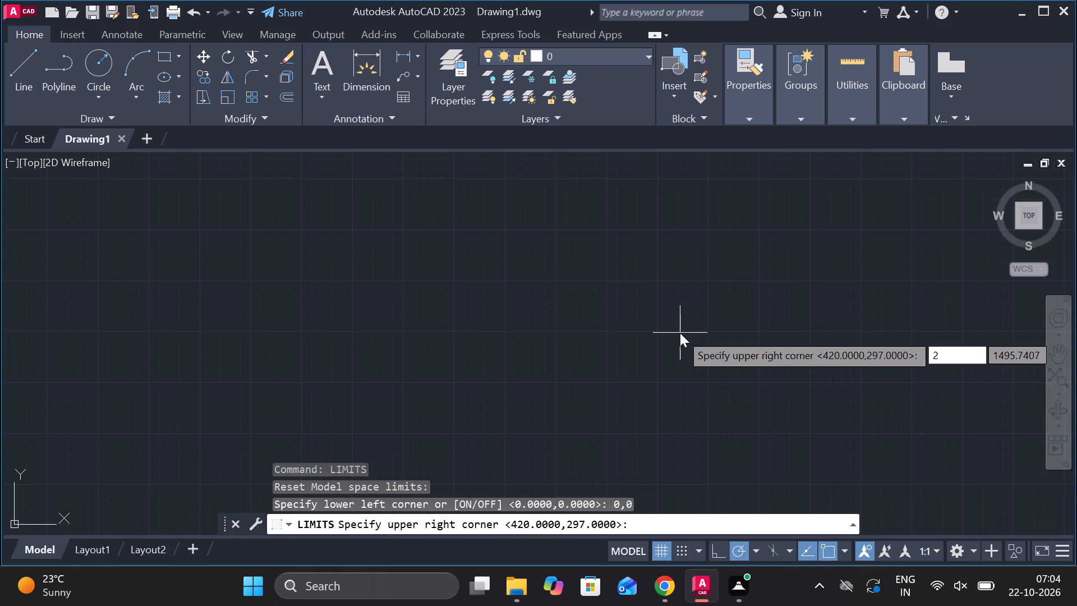
{"action": "type", "text": "97"}
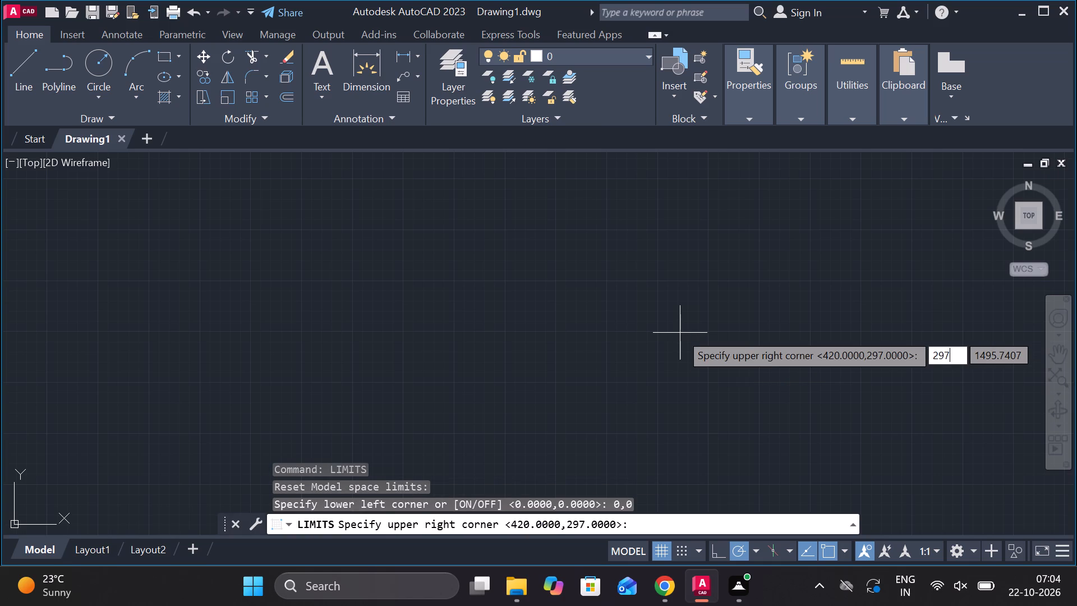
{"action": "key", "text": "comma"}
{"action": "type", "text": "210"}
{"action": "key", "text": "Return"}
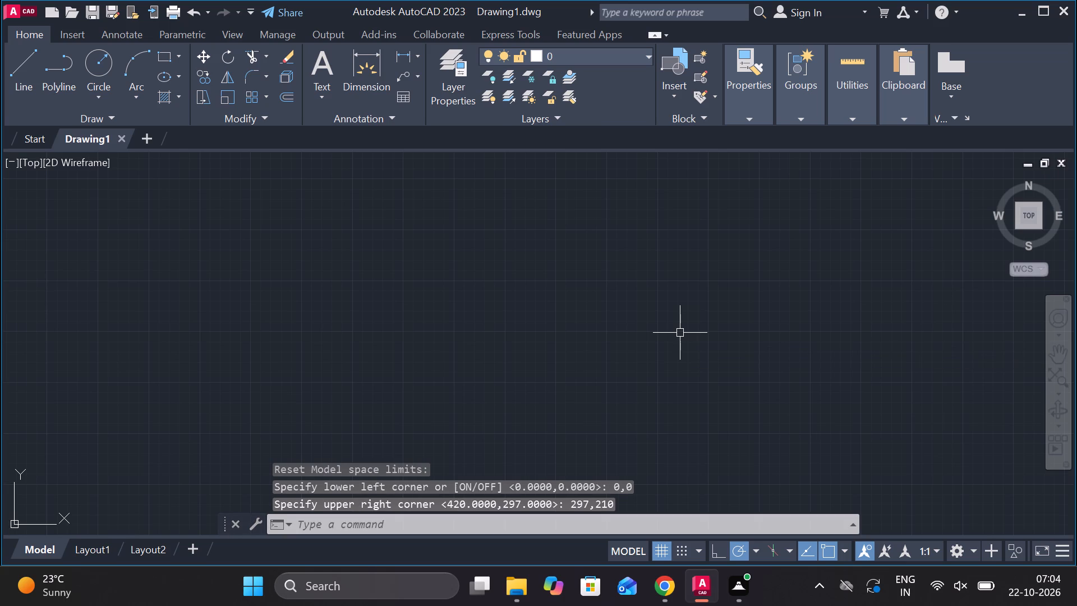
Draw a square with 16-unit sides from four connected line segments in the empty drawing area.
{"action": "key", "text": "z"}
{"action": "key", "text": "Return"}
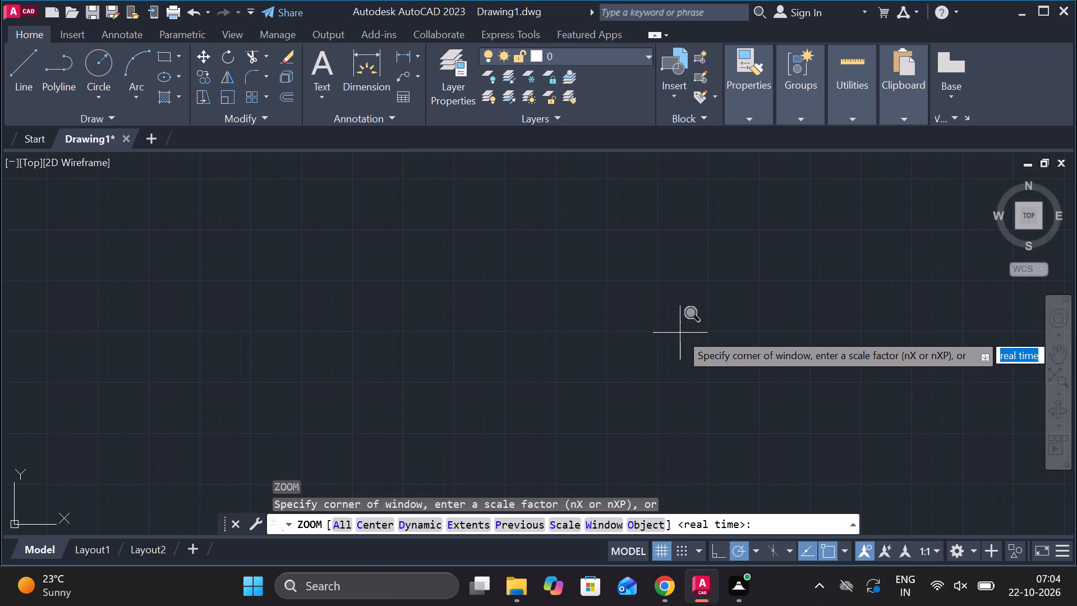
{"action": "key", "text": "e"}
{"action": "key", "text": "Return"}
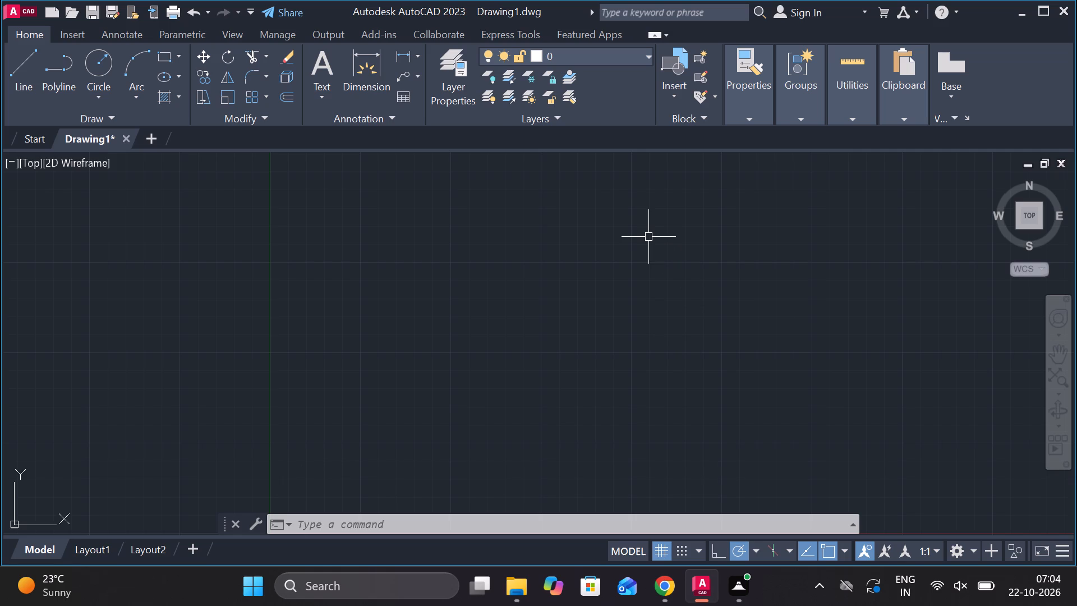
{"action": "middle_click_drag", "start_coordinate": [559, 297], "coordinate": [531, 310]}
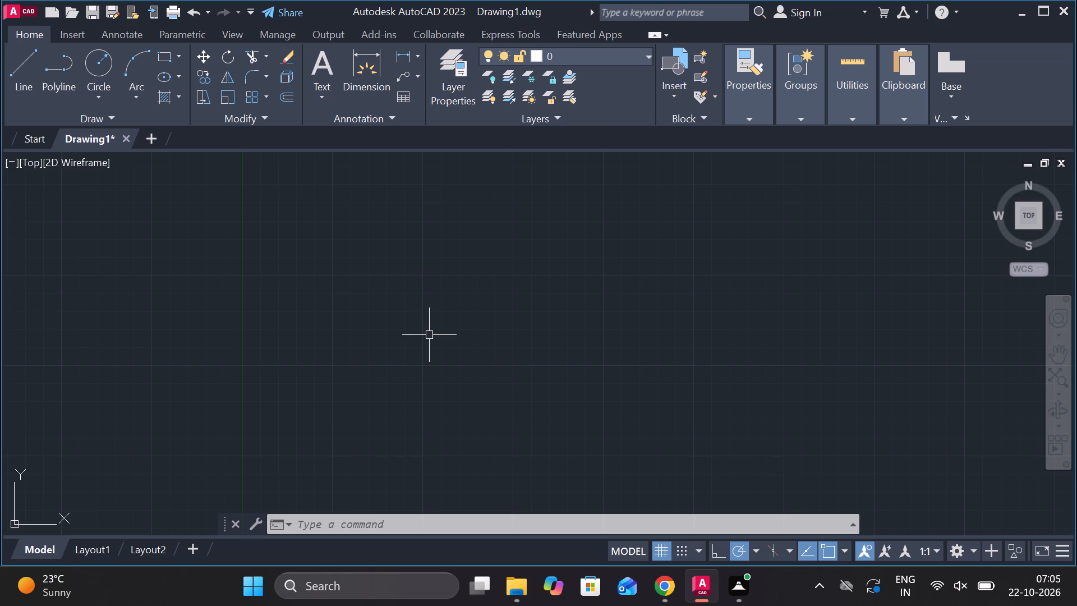
{"action": "key", "text": "l"}
{"action": "key", "text": "Return"}
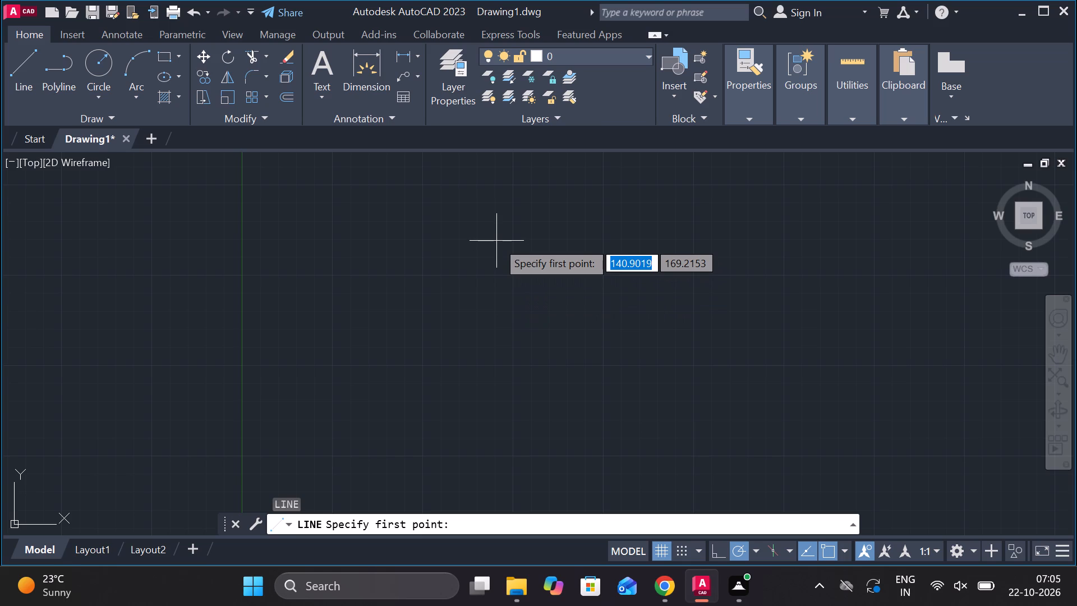
{"action": "left_click", "coordinate": [496, 233]}
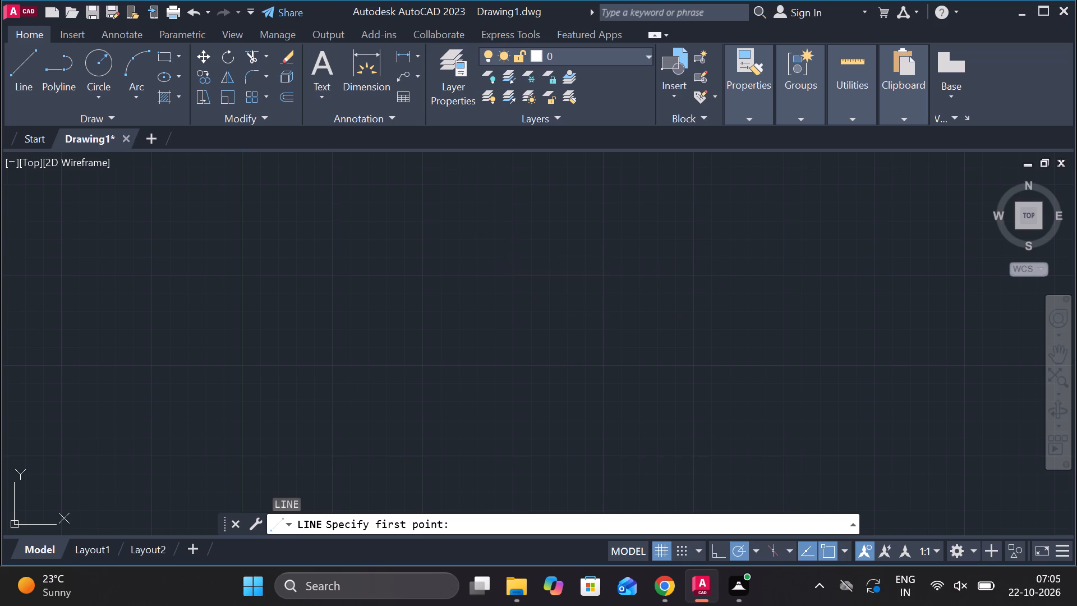
{"action": "type", "text": "16"}
{"action": "key", "text": "space"}
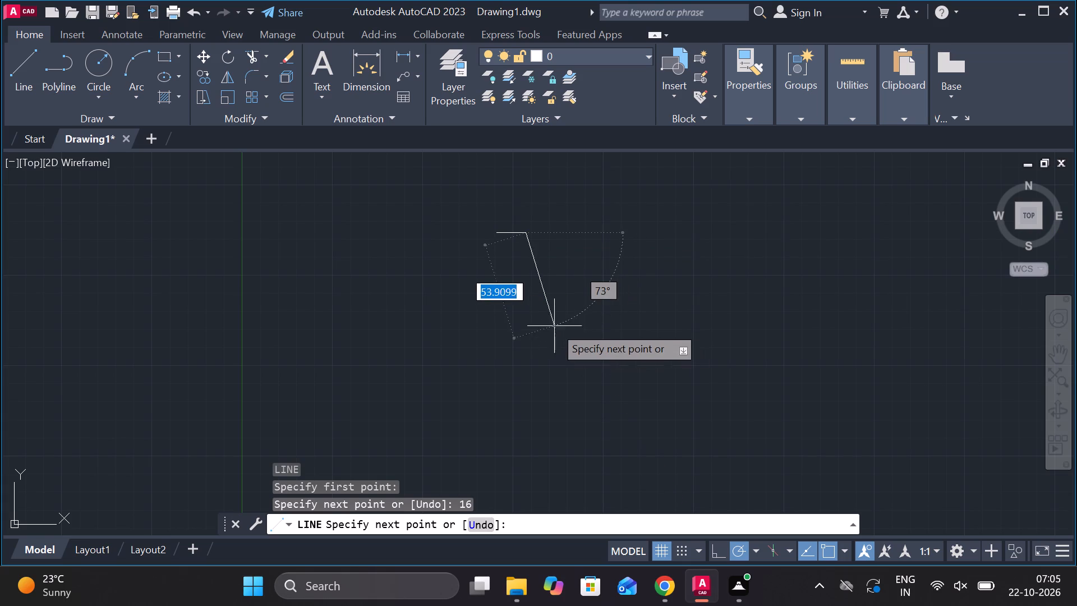
{"action": "type", "text": "16"}
{"action": "key", "text": "space"}
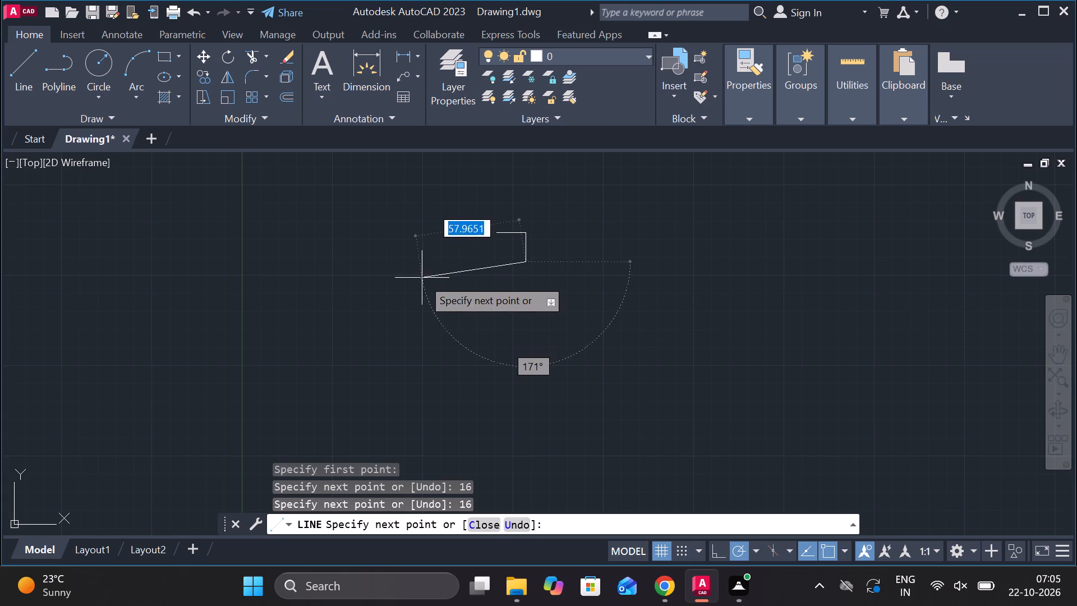
{"action": "key", "text": "1"}
{"action": "key", "text": "6"}
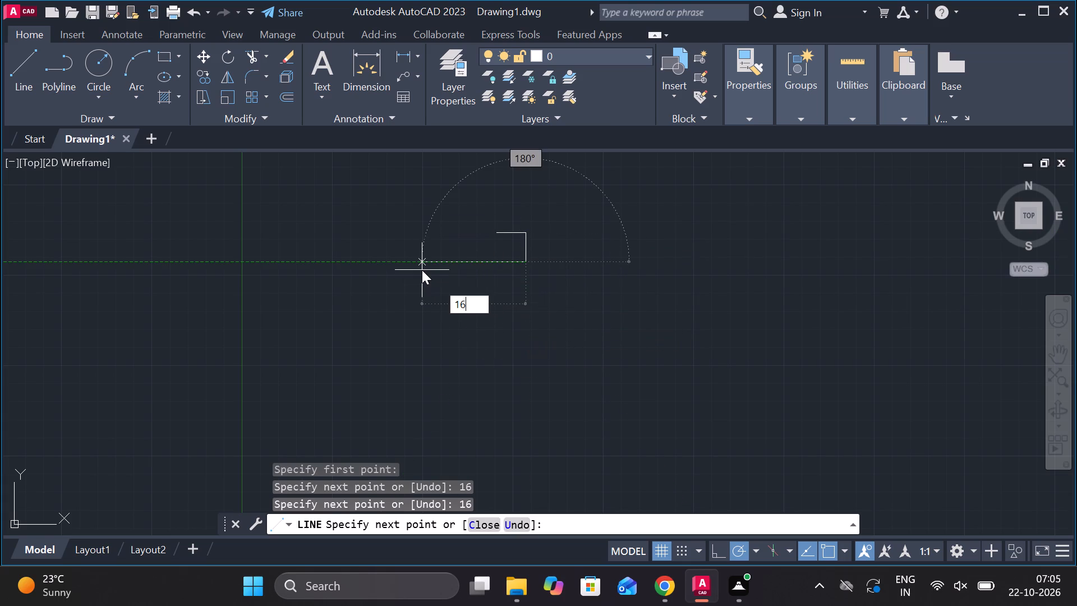
{"action": "key", "text": "space"}
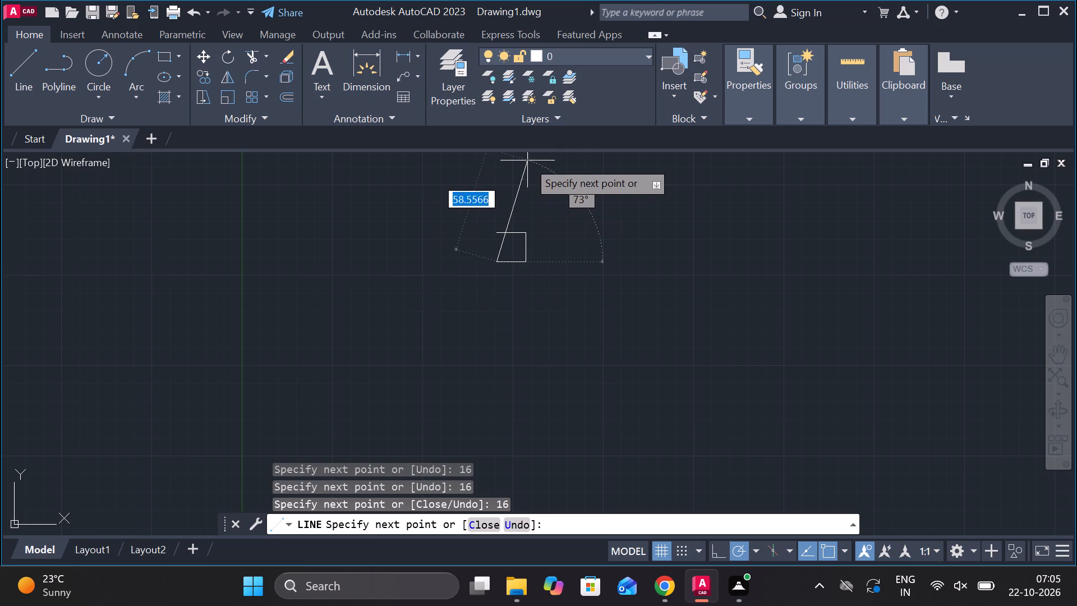
{"action": "type", "text": "16"}
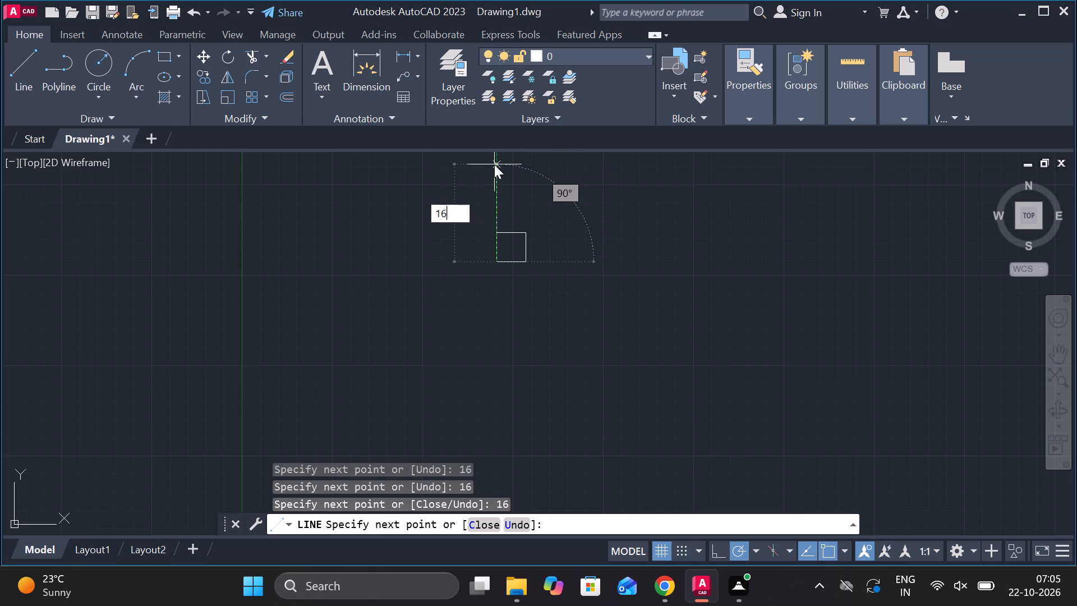
{"action": "key", "text": "space"}
{"action": "scroll", "coordinate": [520, 214], "scroll_direction": "up", "scroll_amount": 3}
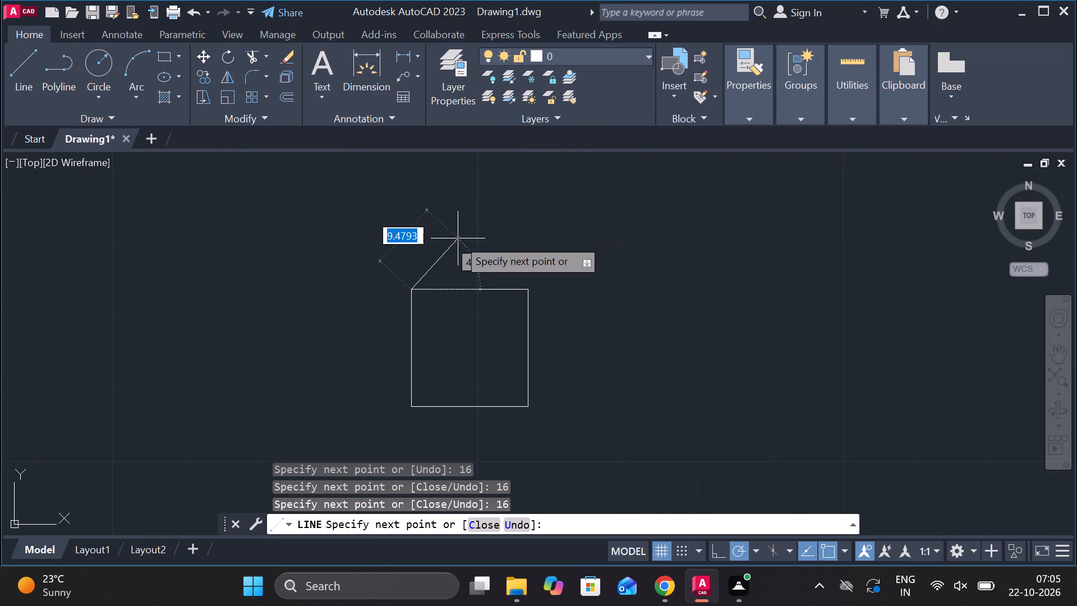
{"action": "key", "text": "Escape"}
Draw a 100-unit vertical line straight down from the midpoint of the square's upper edge.
{"action": "middle_click_drag", "start_coordinate": [435, 336], "coordinate": [388, 296]}
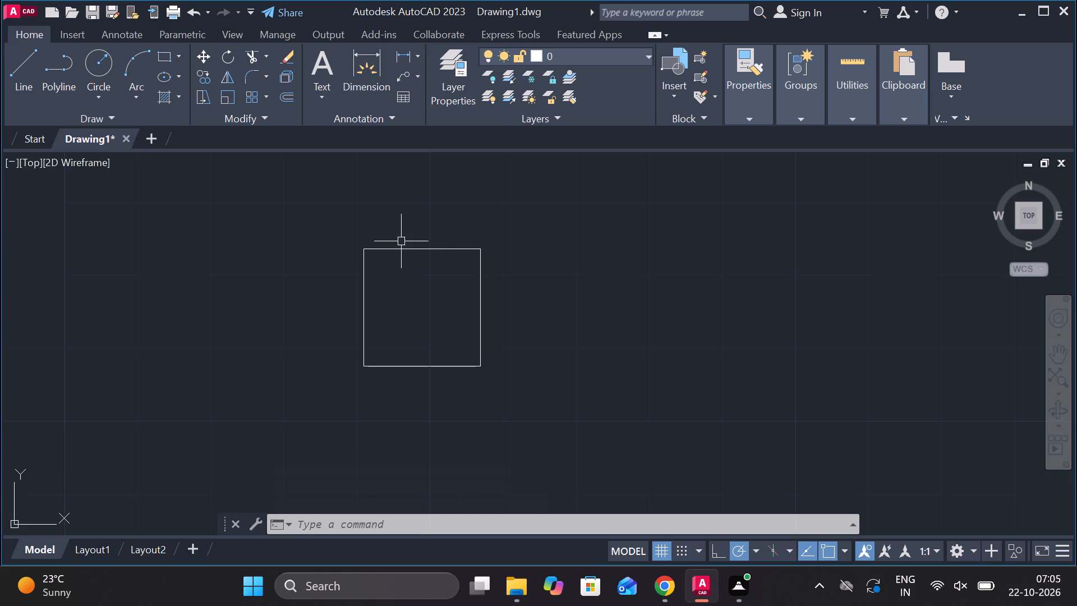
{"action": "key", "text": "l"}
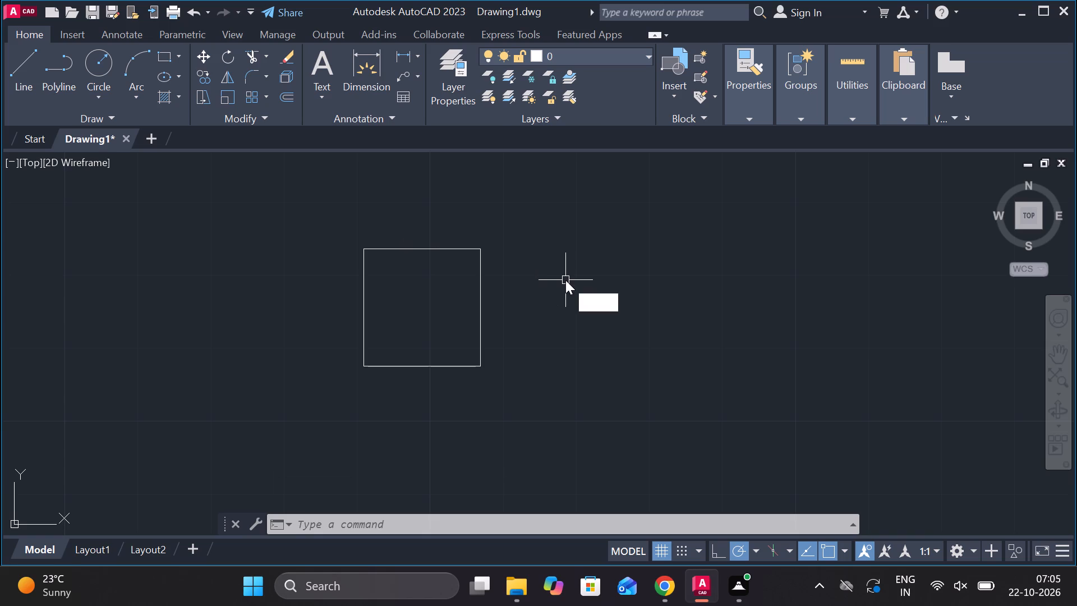
{"action": "key", "text": "Return"}
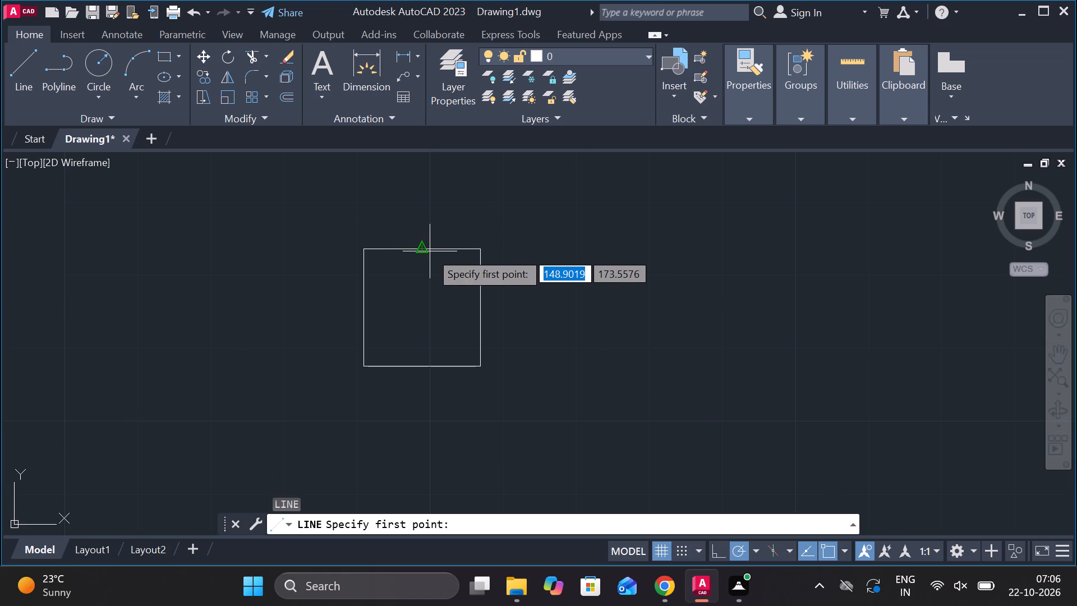
{"action": "left_click", "coordinate": [418, 252]}
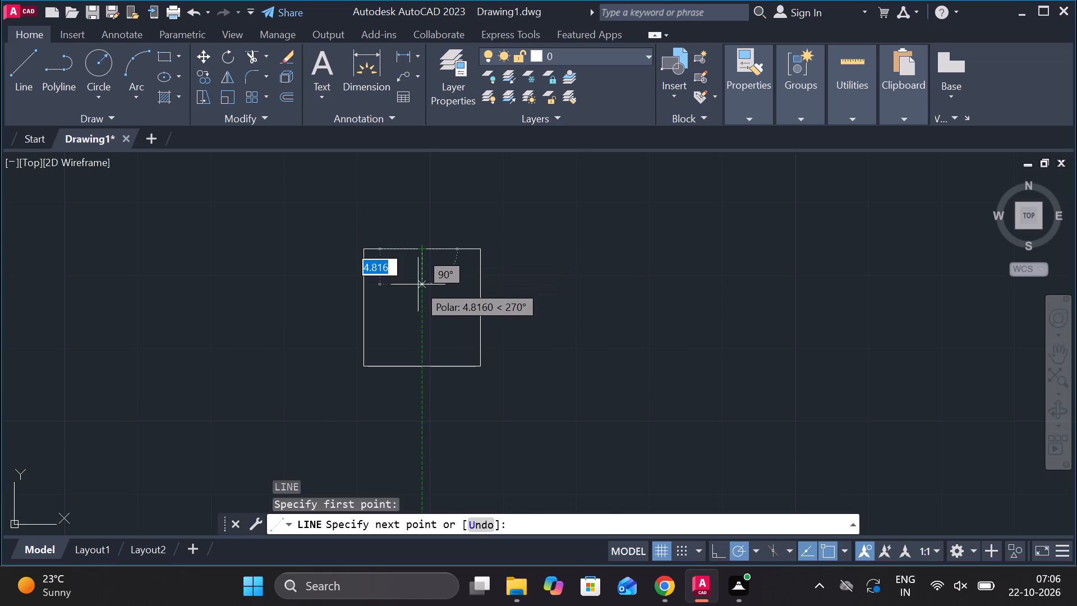
{"action": "type", "text": "100"}
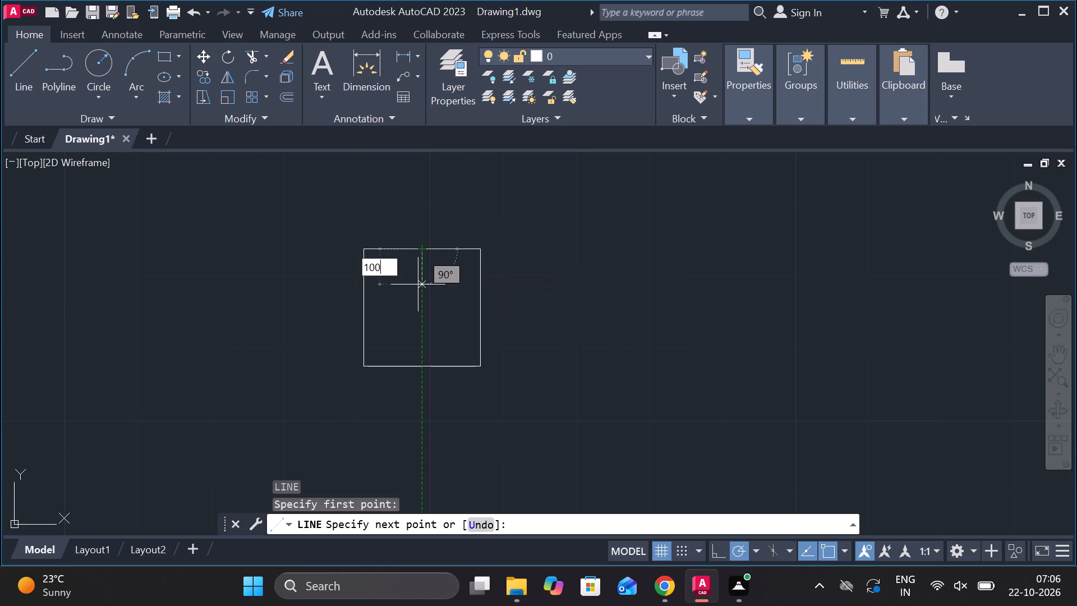
{"action": "key", "text": "Return"}
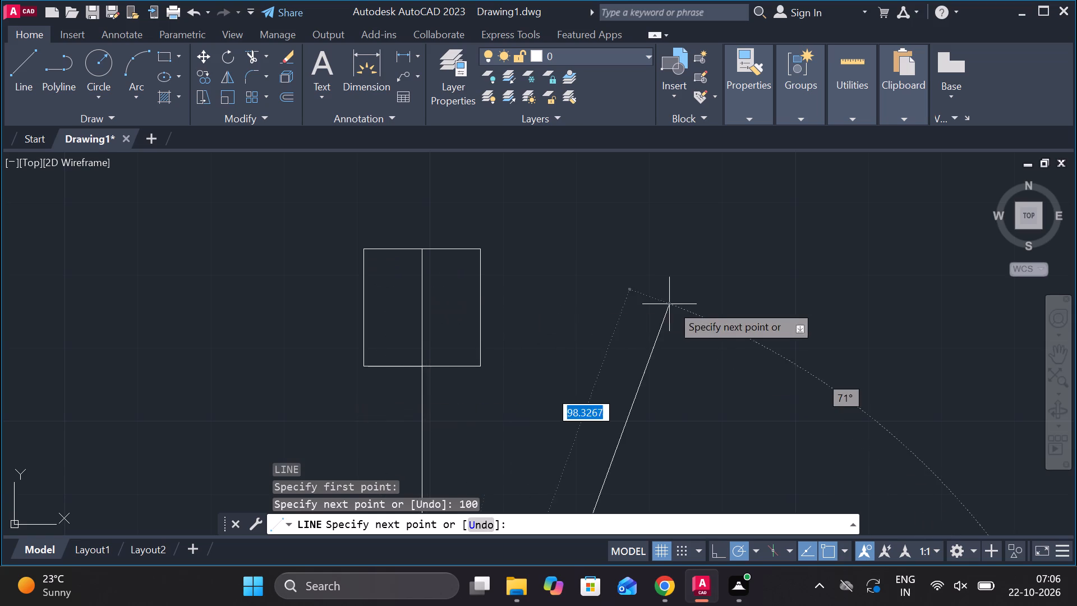
{"action": "key", "text": "Escape"}
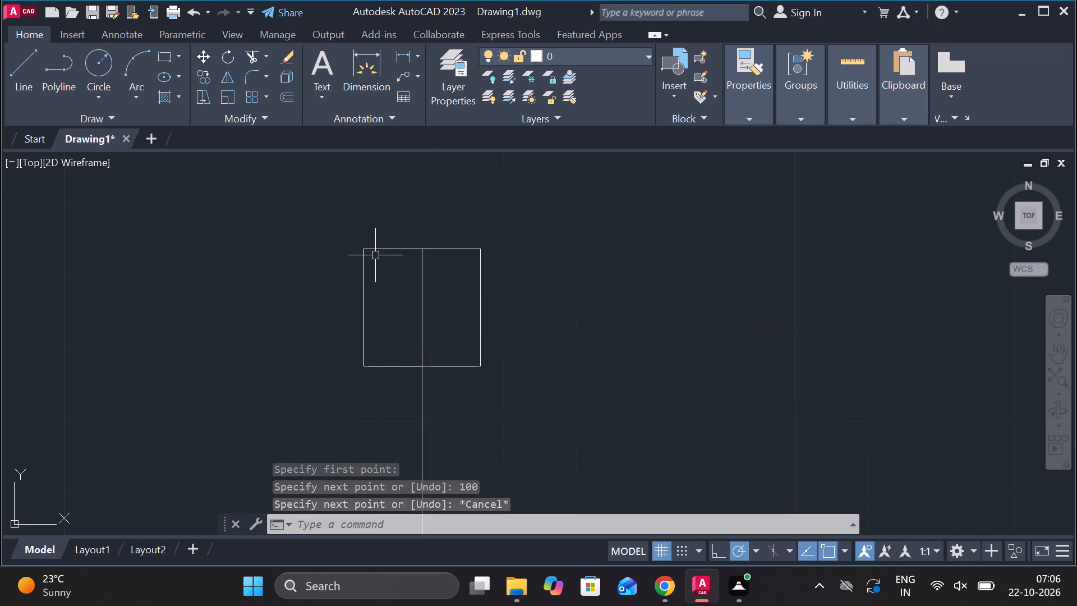
Chamfer both upper corners of the square using the Angle option with length 1 and angle 45°.
{"action": "type", "text": "cha"}
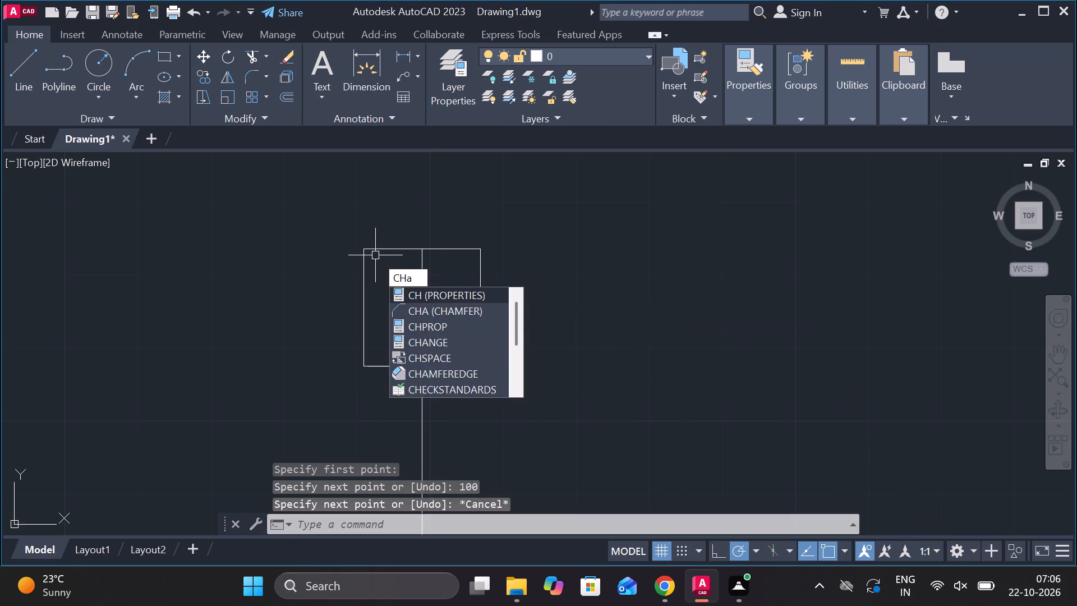
{"action": "left_click", "coordinate": [431, 291]}
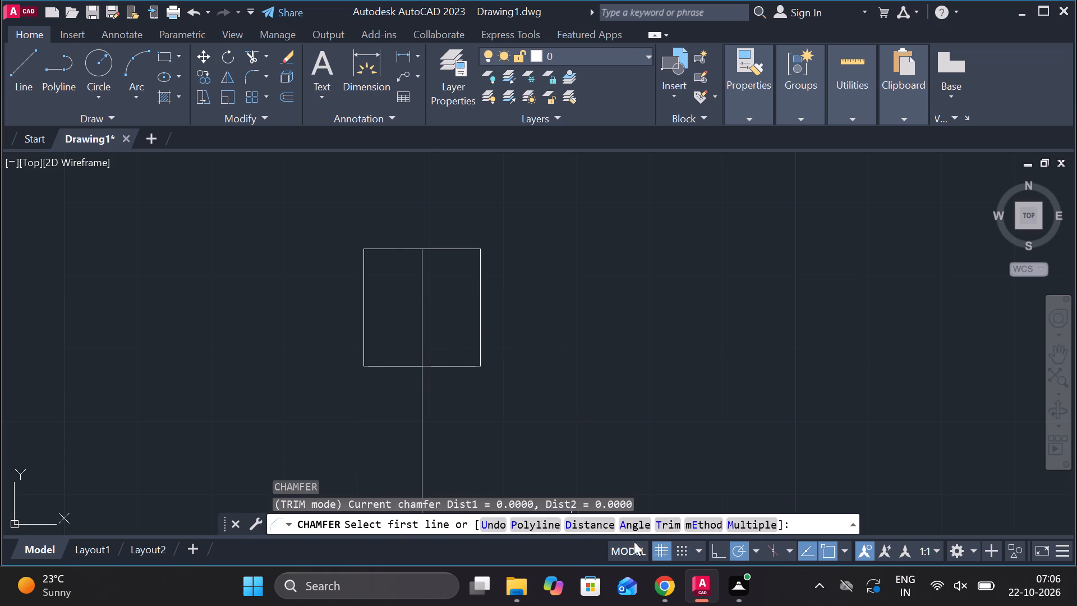
{"action": "left_click", "coordinate": [628, 526]}
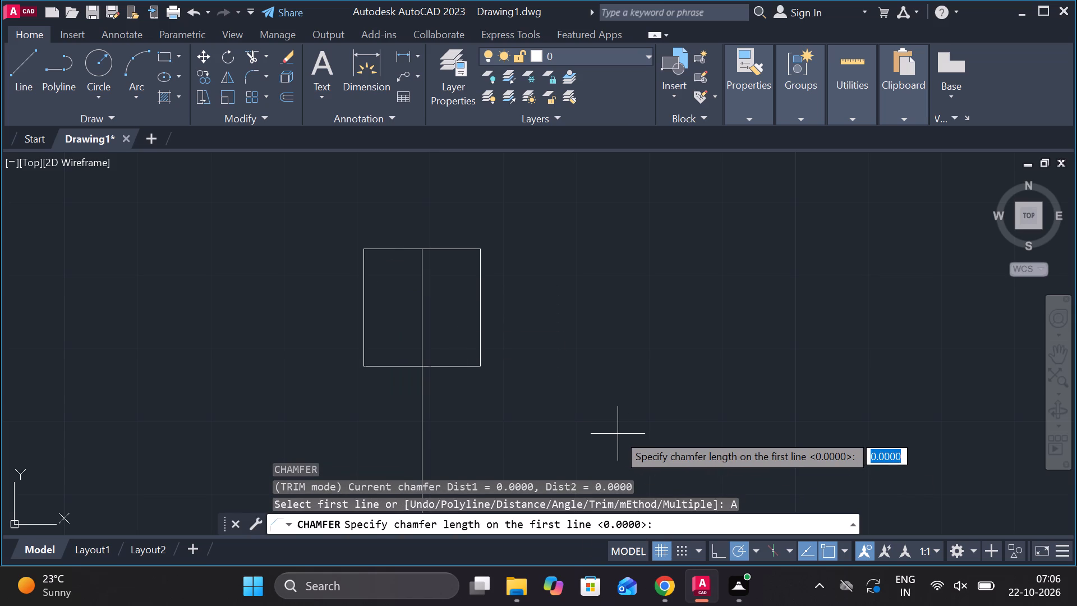
{"action": "key", "text": "1"}
{"action": "key", "text": "Return"}
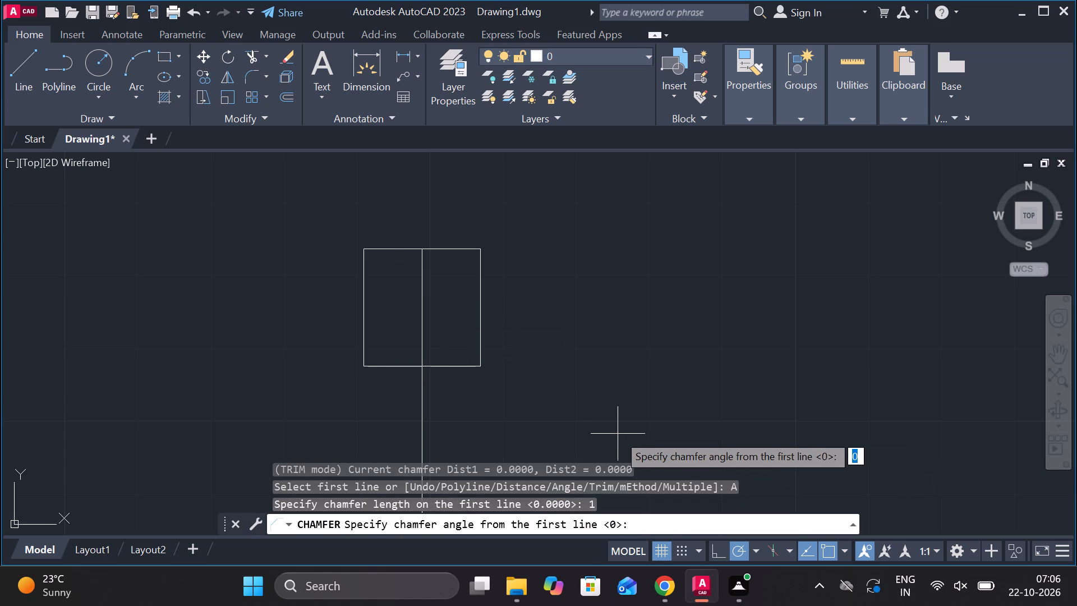
{"action": "type", "text": "45"}
{"action": "key", "text": "Return"}
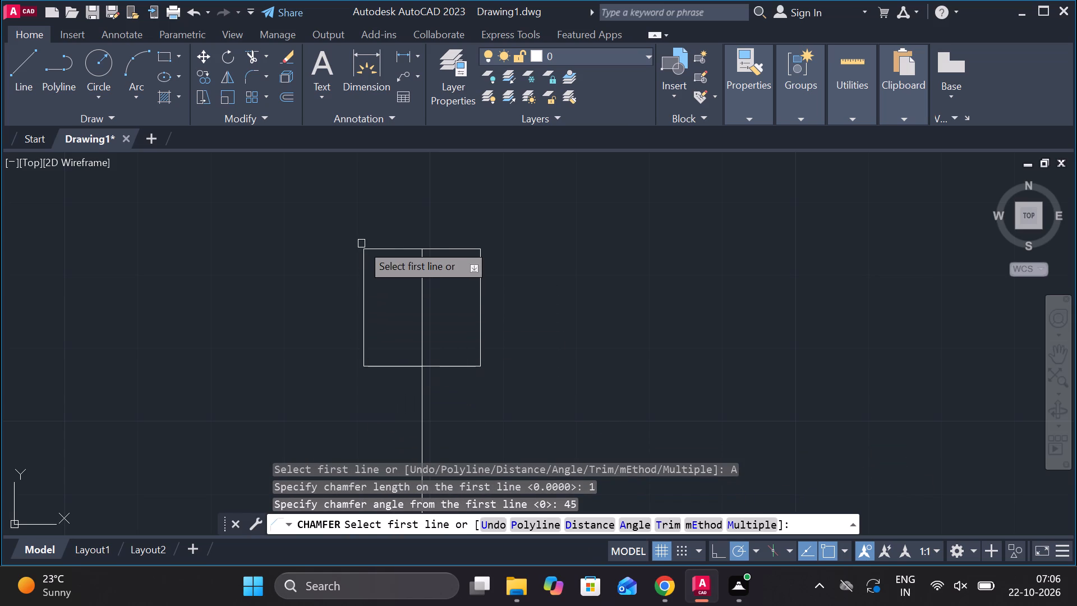
{"action": "left_click", "coordinate": [366, 259]}
{"action": "left_click", "coordinate": [376, 249]}
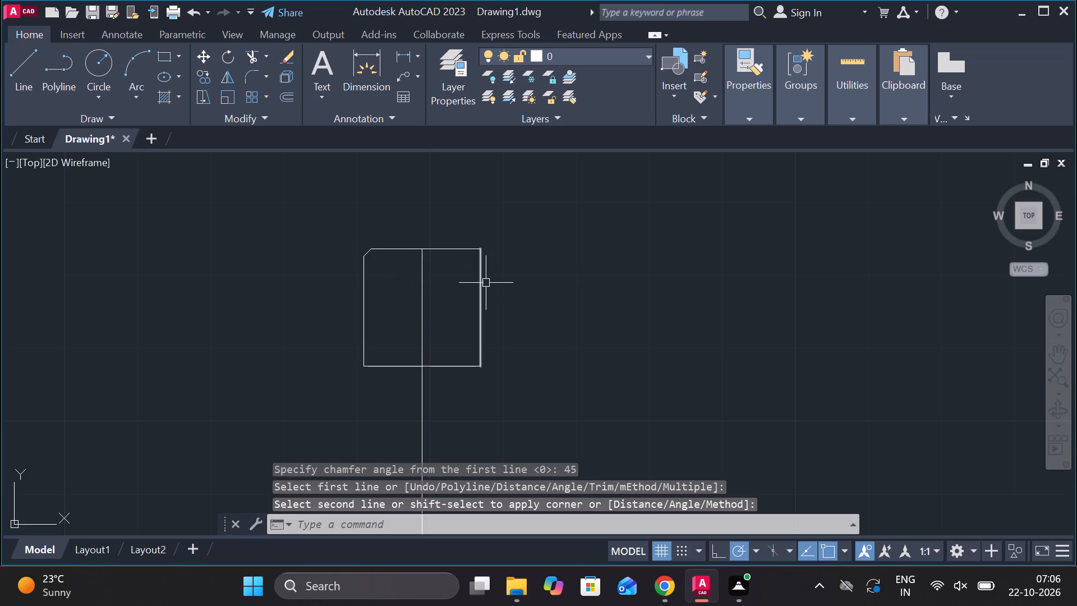
{"action": "key", "text": "space"}
{"action": "left_click", "coordinate": [481, 267]}
{"action": "left_click", "coordinate": [469, 252]}
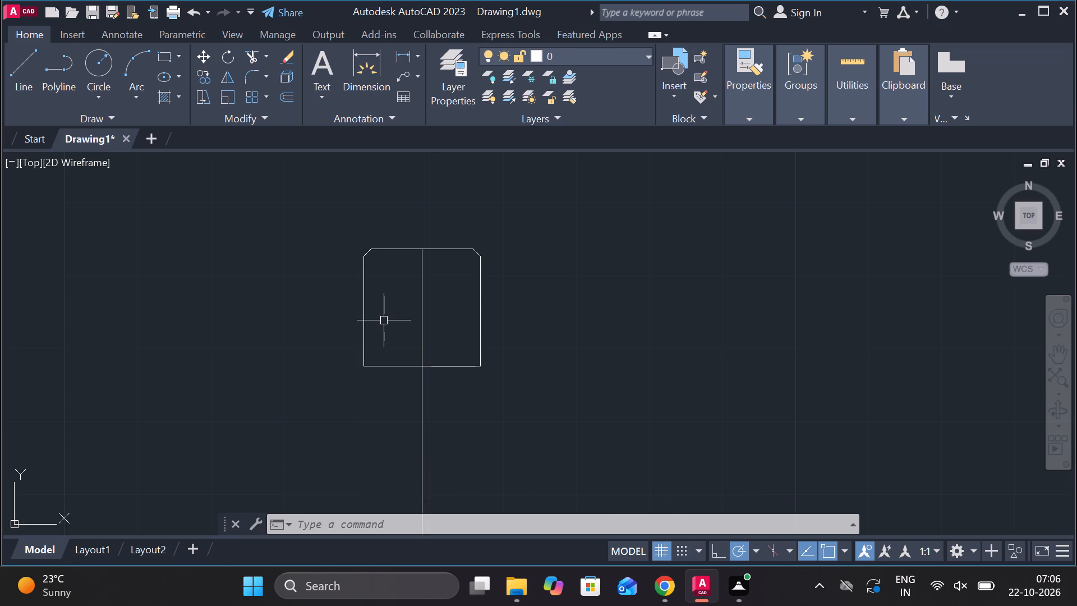
Chamfer both lower corners of the square with length 1 and angle 45°.
{"action": "key", "text": "space"}
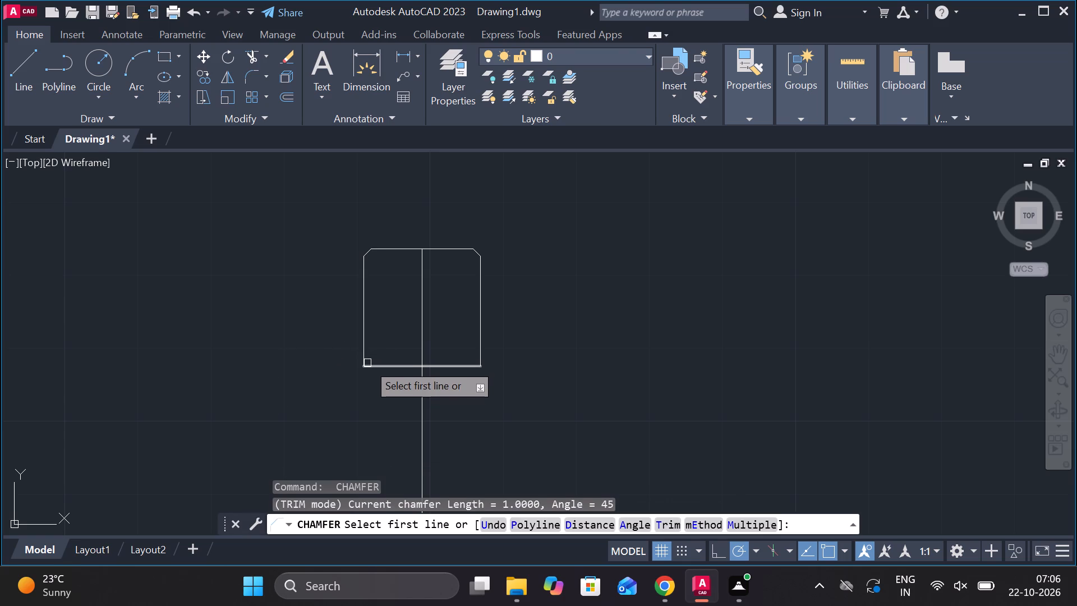
{"action": "left_click", "coordinate": [365, 352]}
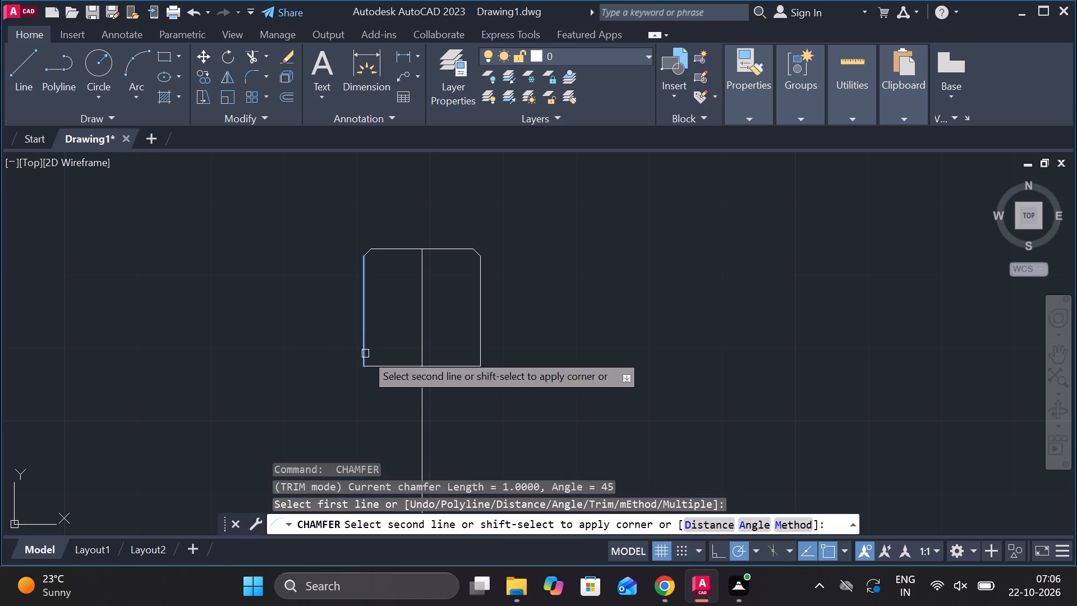
{"action": "left_click", "coordinate": [375, 366]}
{"action": "key", "text": "space"}
{"action": "left_click", "coordinate": [476, 350]}
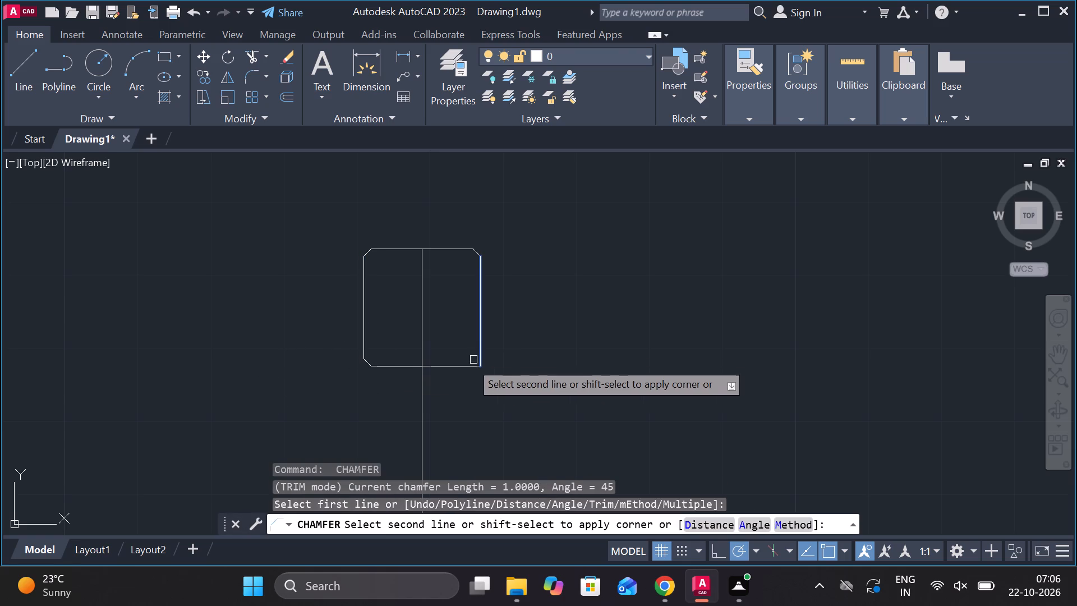
{"action": "left_click", "coordinate": [465, 364]}
{"action": "key", "text": "Escape"}
Draw two vertical lines joining the upper and lower chamfer ends on each side of the square.
{"action": "key", "text": "l"}
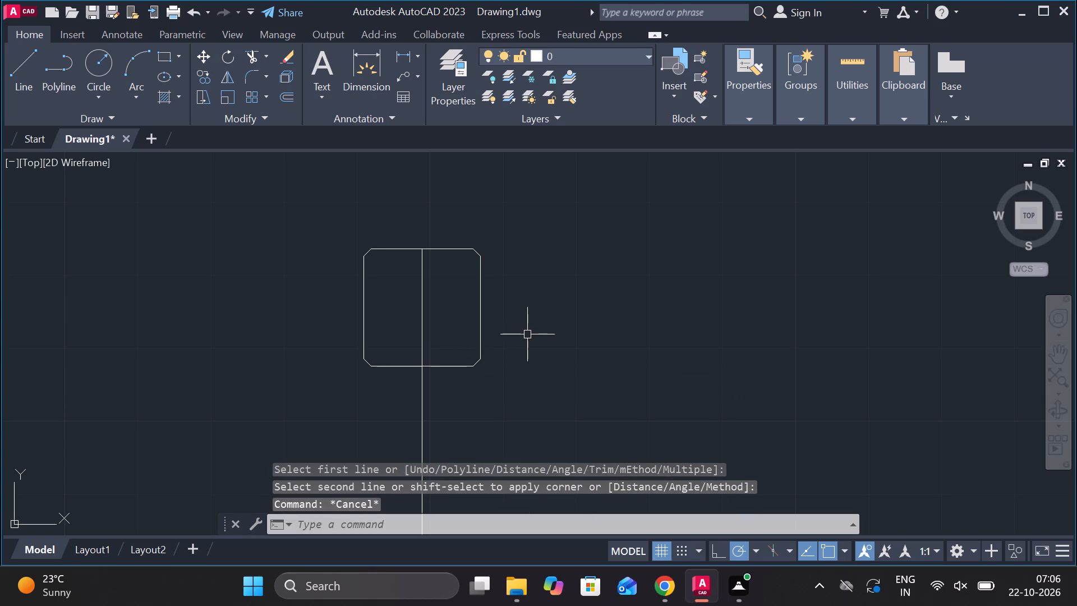
{"action": "key", "text": "Return"}
{"action": "left_click", "coordinate": [461, 251]}
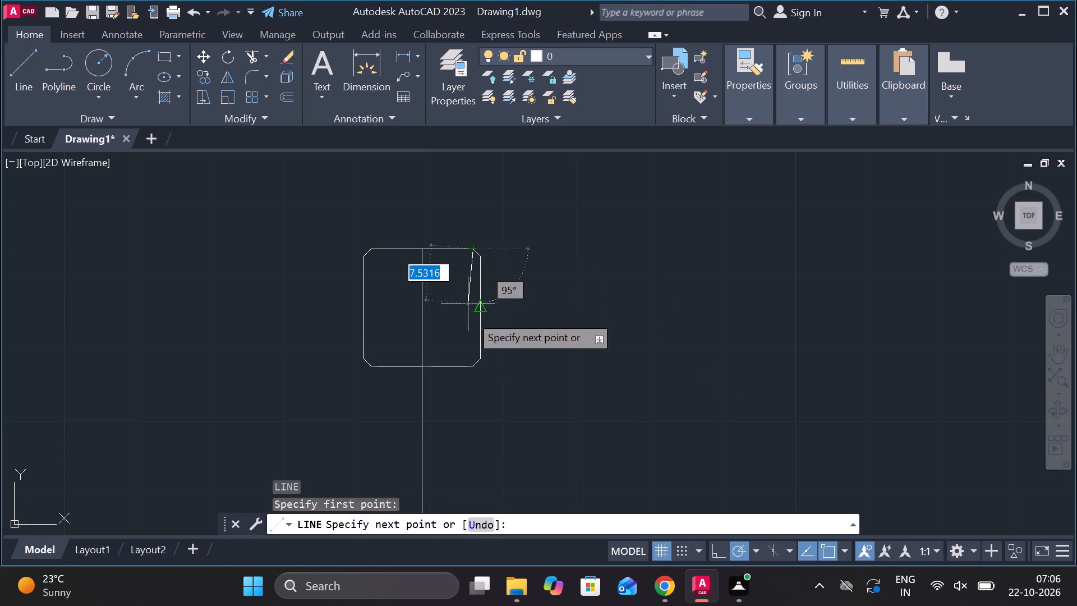
{"action": "left_click", "coordinate": [473, 370]}
{"action": "key", "text": "Escape"}
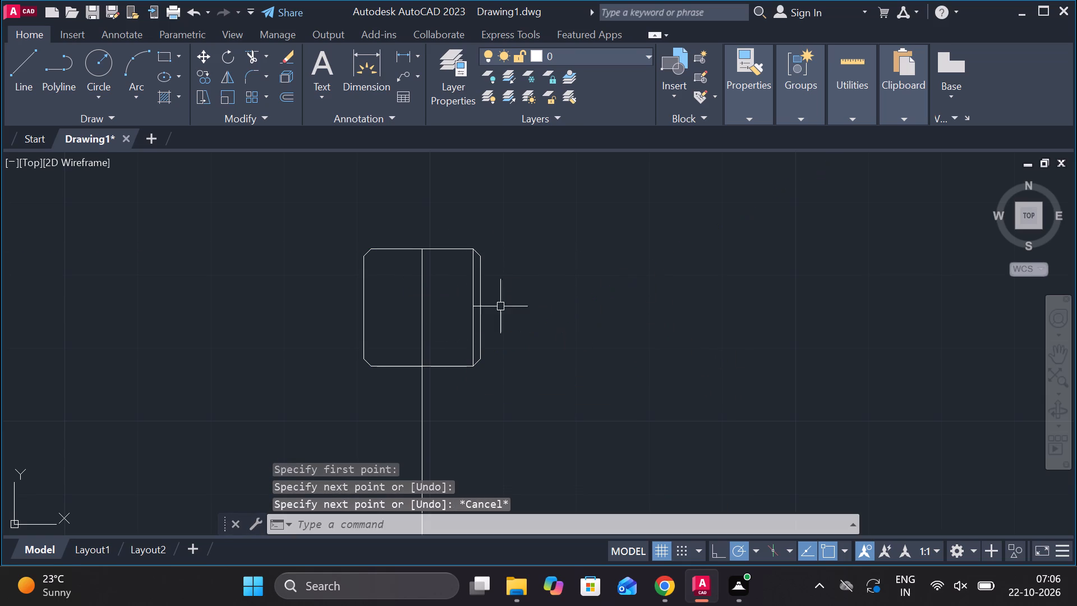
{"action": "key", "text": "space"}
{"action": "left_click", "coordinate": [371, 252]}
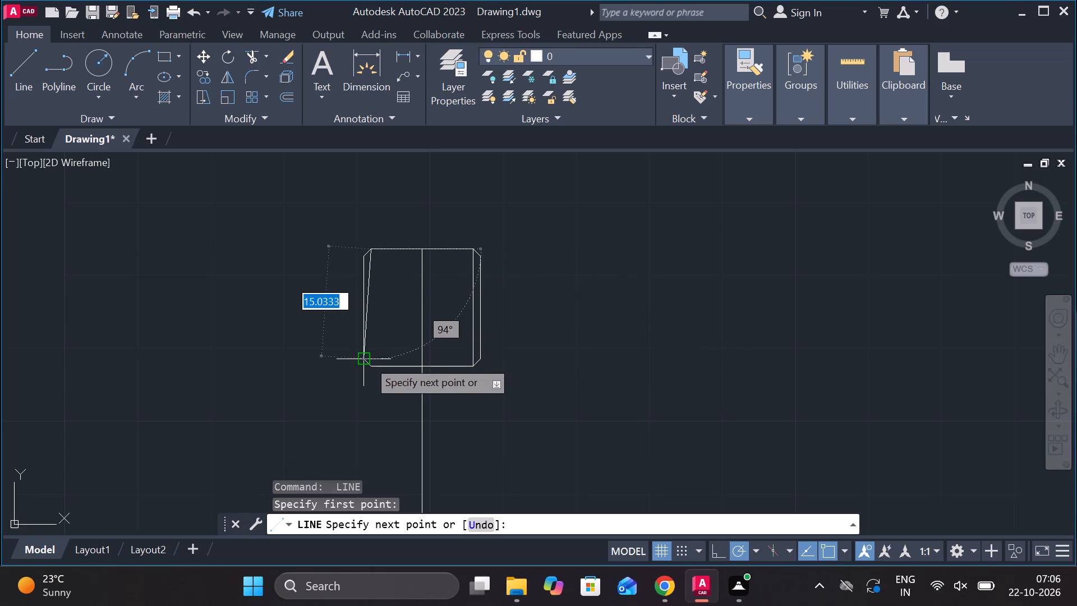
{"action": "left_click", "coordinate": [375, 368]}
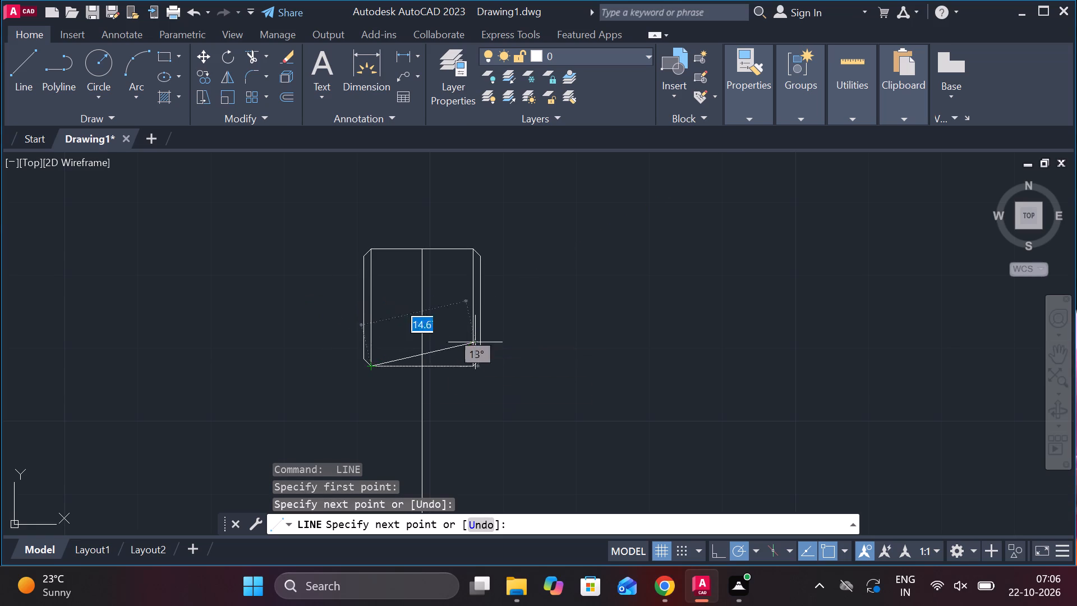
{"action": "key", "text": "Escape"}
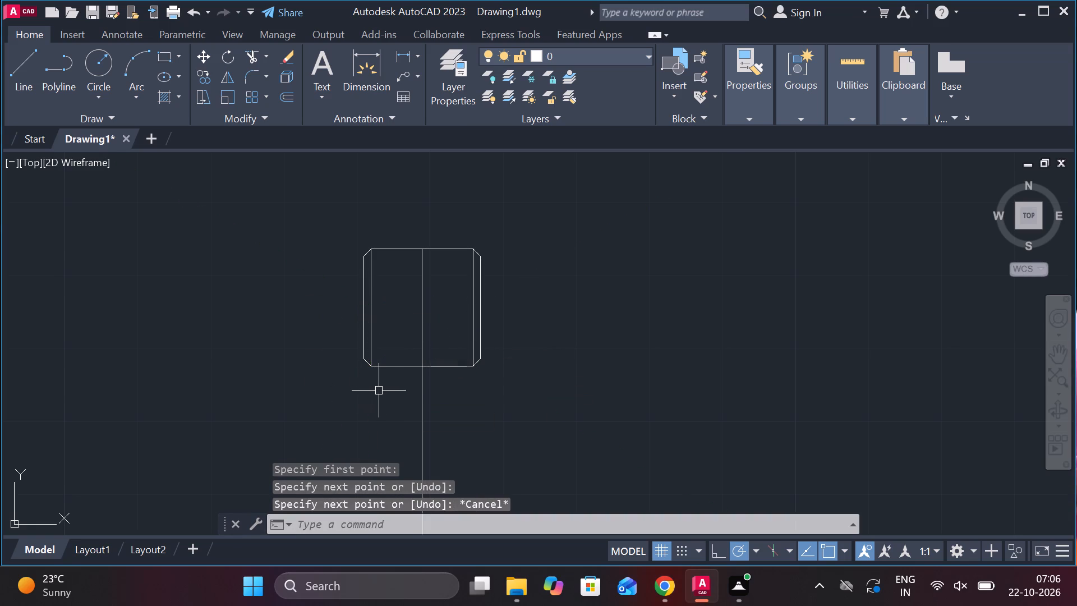
Offset the square's bottom edge 1 unit downward.
{"action": "left_click", "coordinate": [396, 366]}
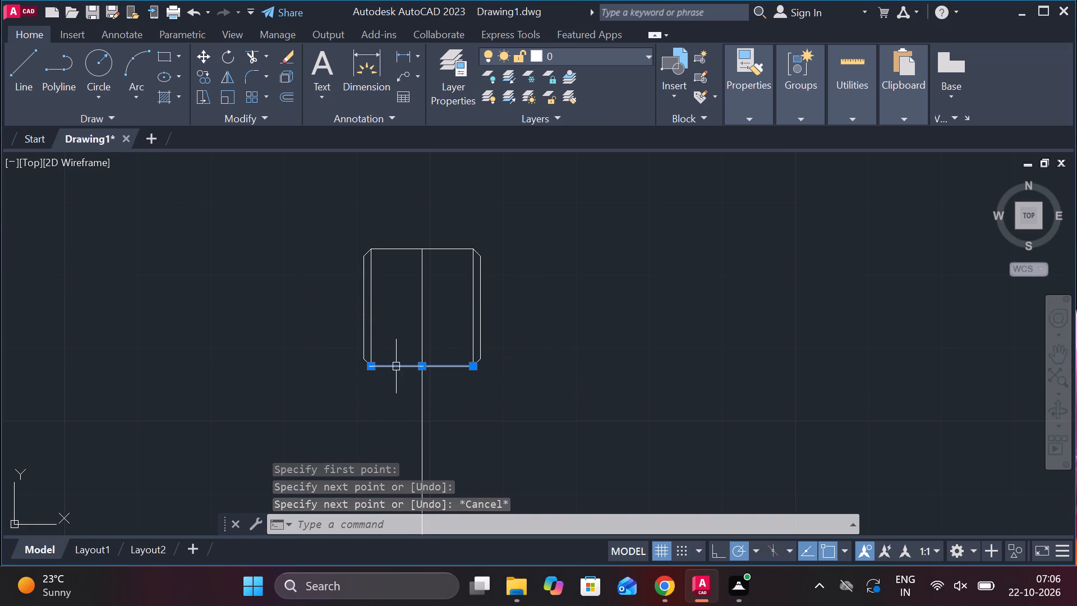
{"action": "key", "text": "o"}
{"action": "key", "text": "Return"}
{"action": "key", "text": "Return"}
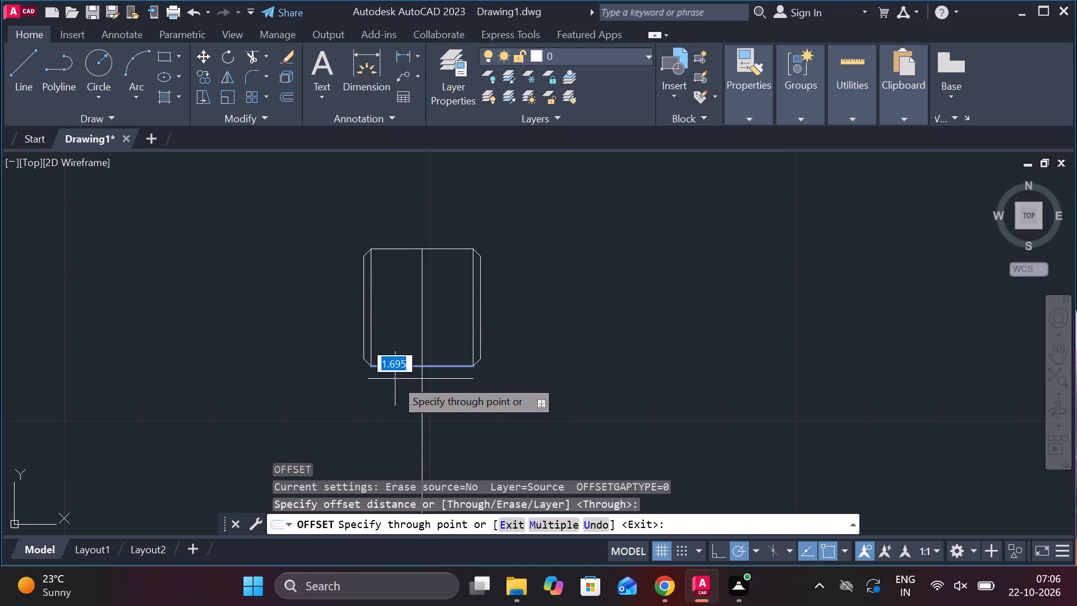
{"action": "key", "text": "1"}
{"action": "key", "text": "Return"}
{"action": "scroll", "coordinate": [467, 371], "scroll_direction": "up", "scroll_amount": 1}
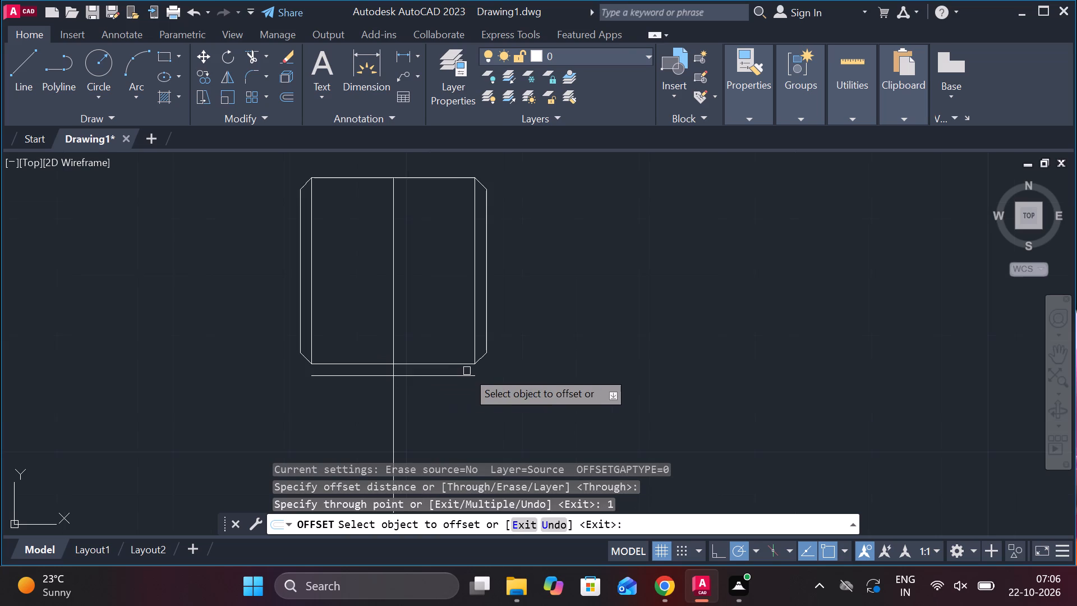
{"action": "key", "text": "Escape"}
Extend both inner vertical lines down to the offset line below the square.
{"action": "type", "text": "ex"}
{"action": "key", "text": "space"}
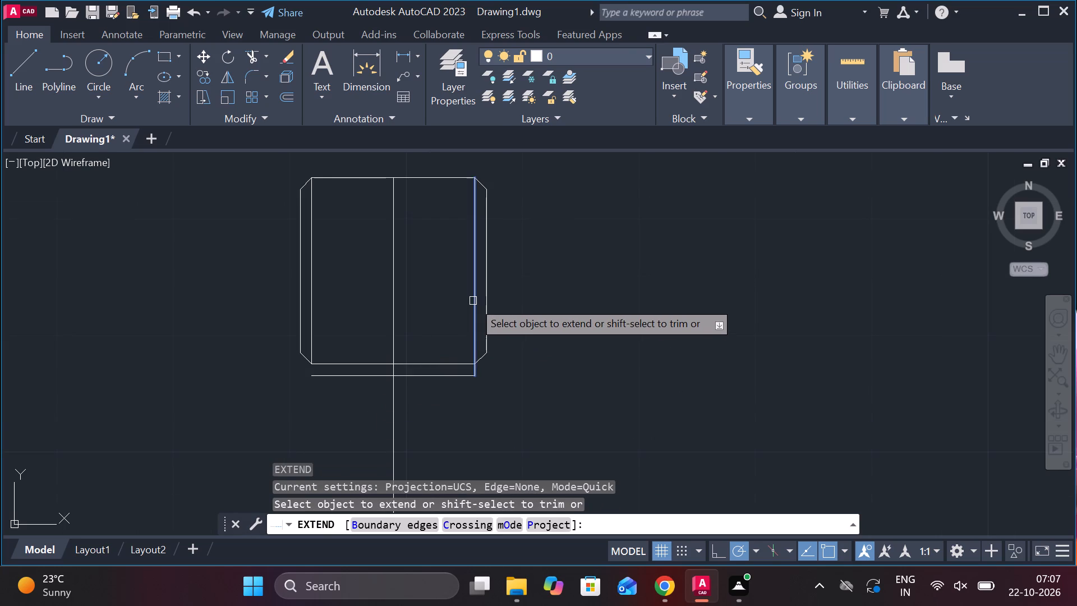
{"action": "left_click", "coordinate": [473, 301]}
{"action": "left_click", "coordinate": [310, 320]}
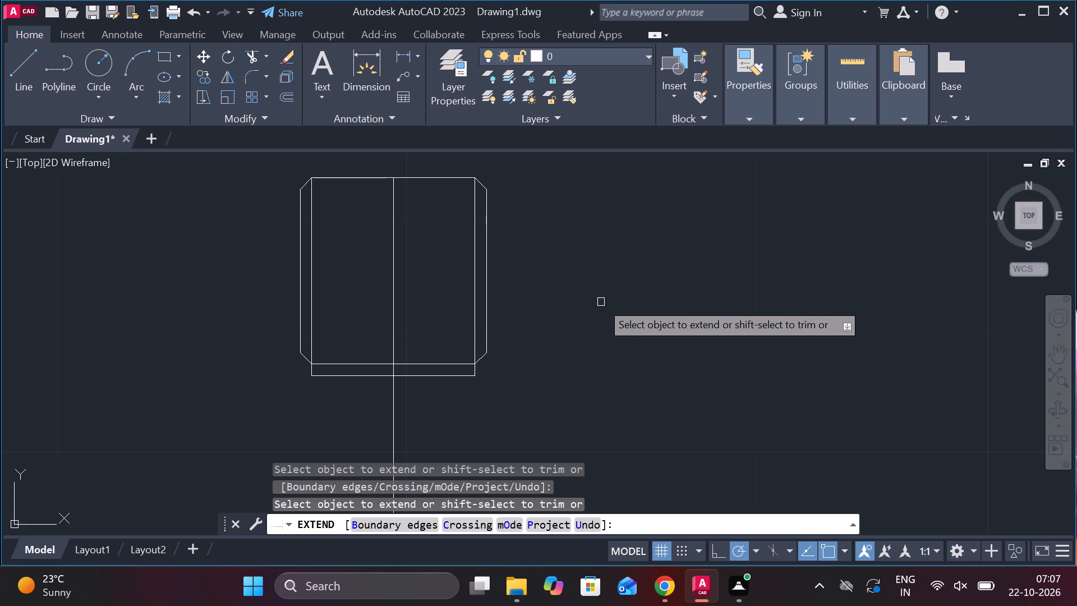
{"action": "key", "text": "Escape"}
Draw a rectangle 20 units wide and 32 units high from four connected lines in the empty area right of the part.
{"action": "key", "text": "l"}
{"action": "key", "text": "Return"}
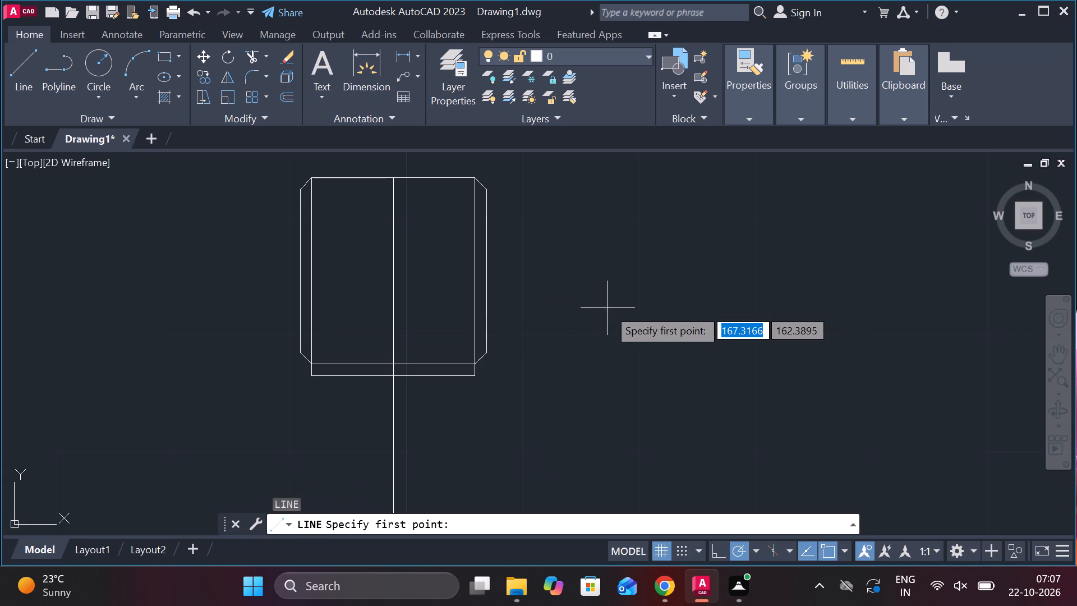
{"action": "left_click", "coordinate": [607, 308]}
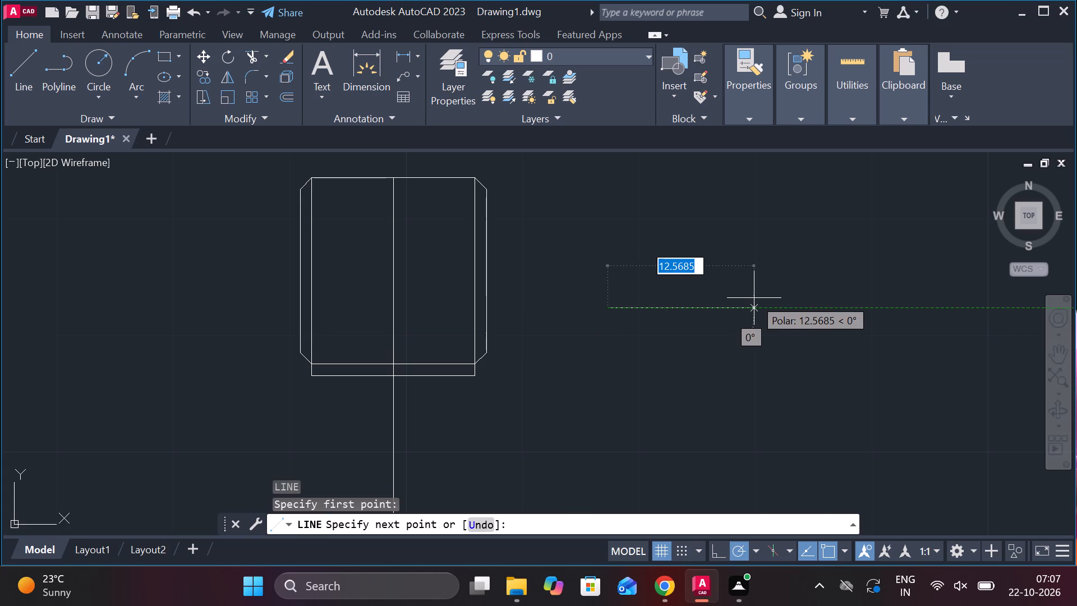
{"action": "key", "text": "2"}
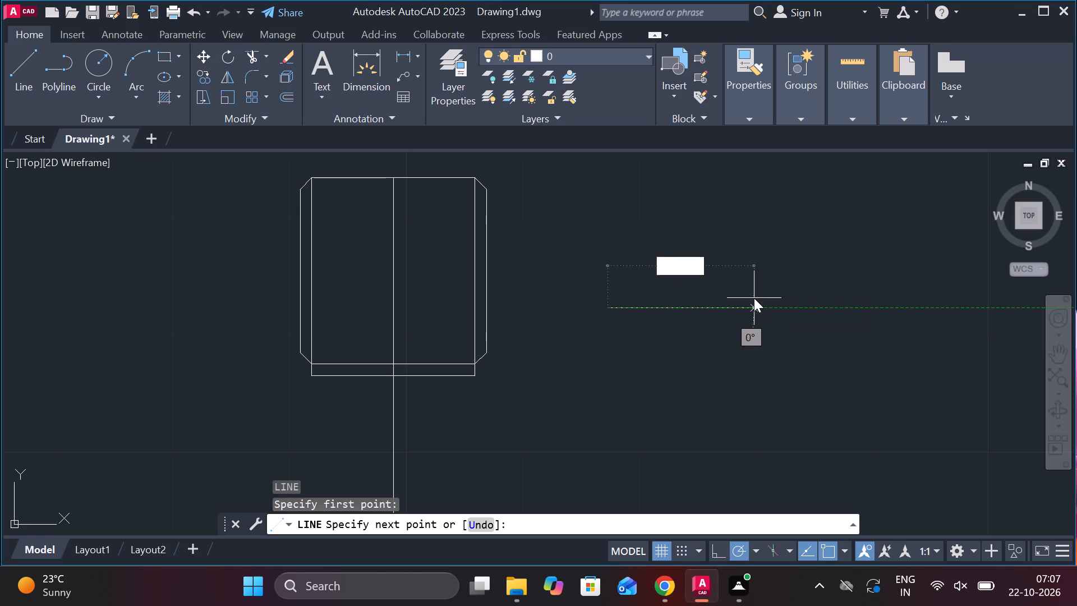
{"action": "key", "text": "0"}
{"action": "key", "text": "Return"}
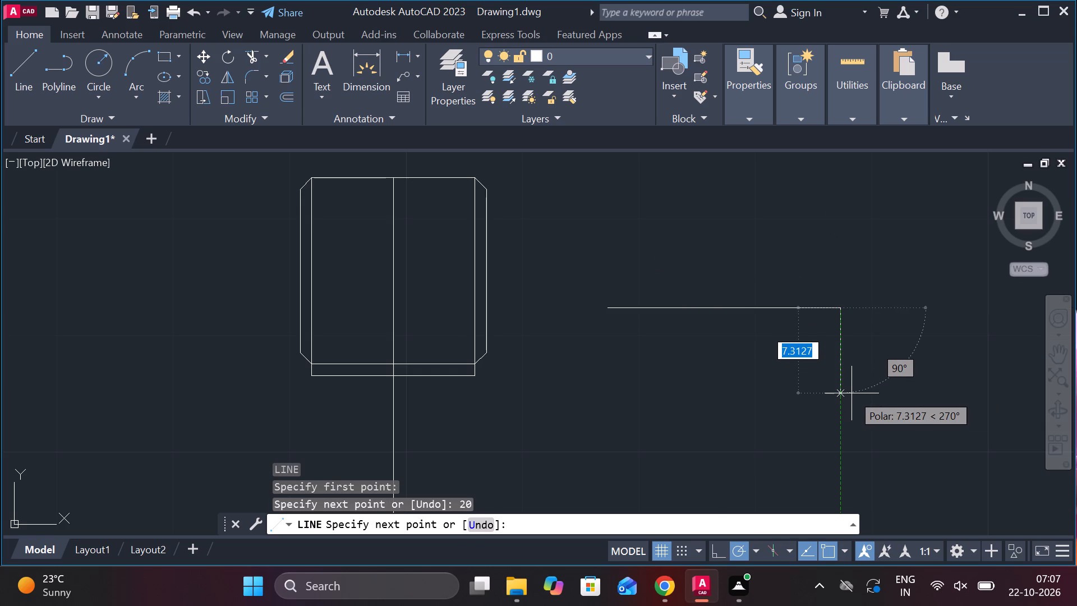
{"action": "type", "text": "32"}
{"action": "key", "text": "space"}
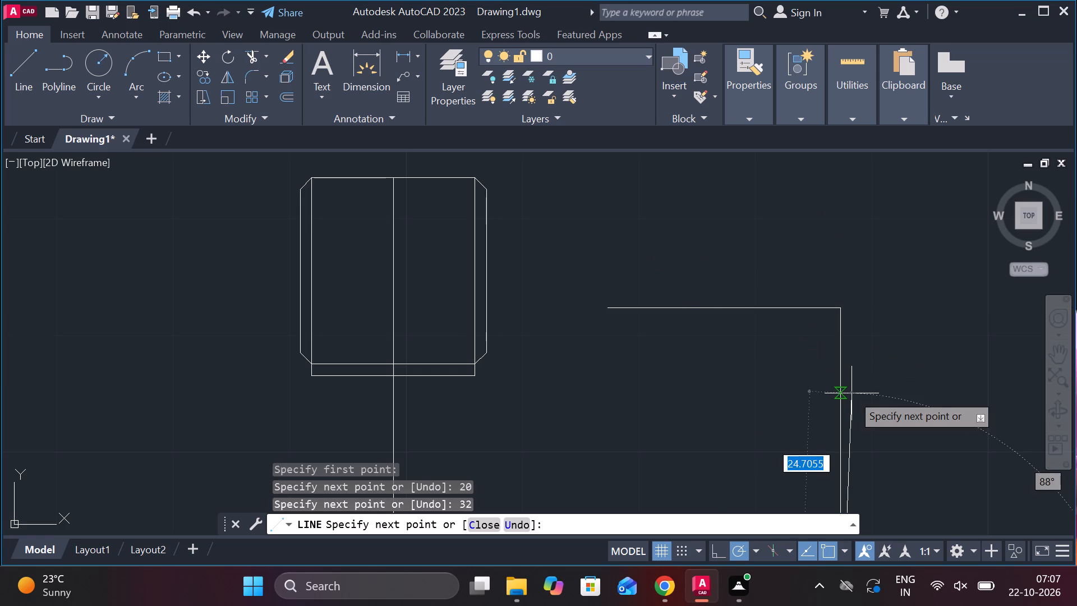
{"action": "middle_click_drag", "start_coordinate": [706, 430], "coordinate": [688, 267]}
{"action": "scroll", "coordinate": [688, 267], "scroll_direction": "down", "scroll_amount": 2}
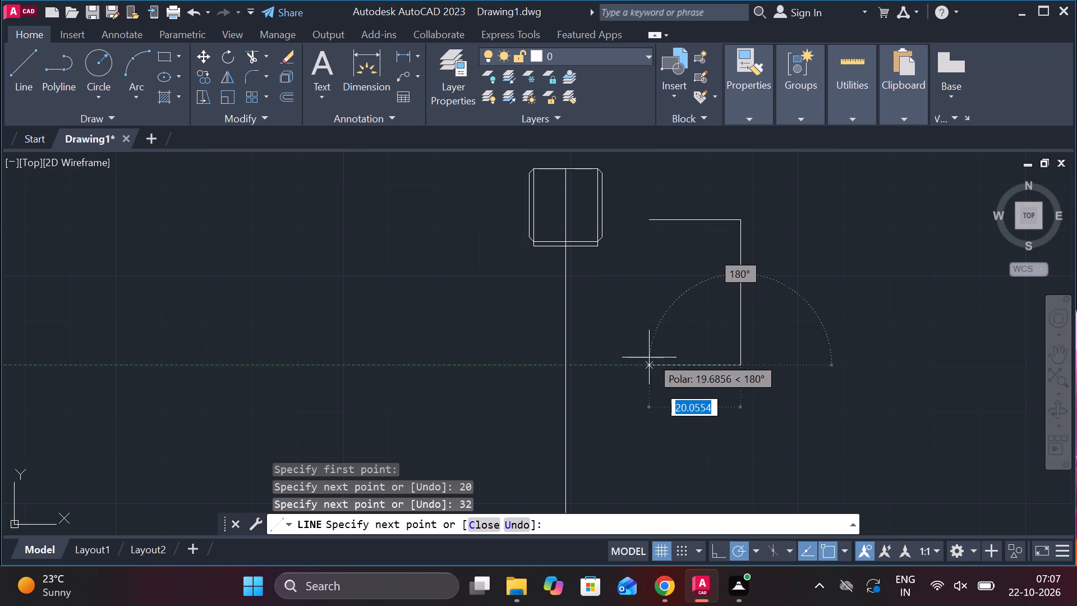
{"action": "type", "text": "20"}
{"action": "key", "text": "Return"}
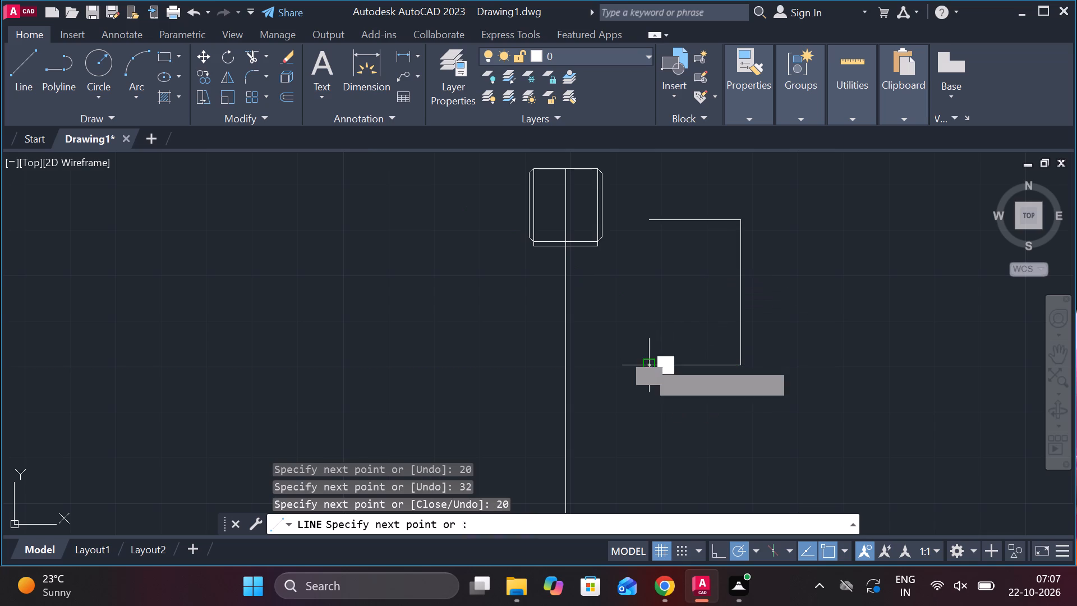
{"action": "type", "text": "32"}
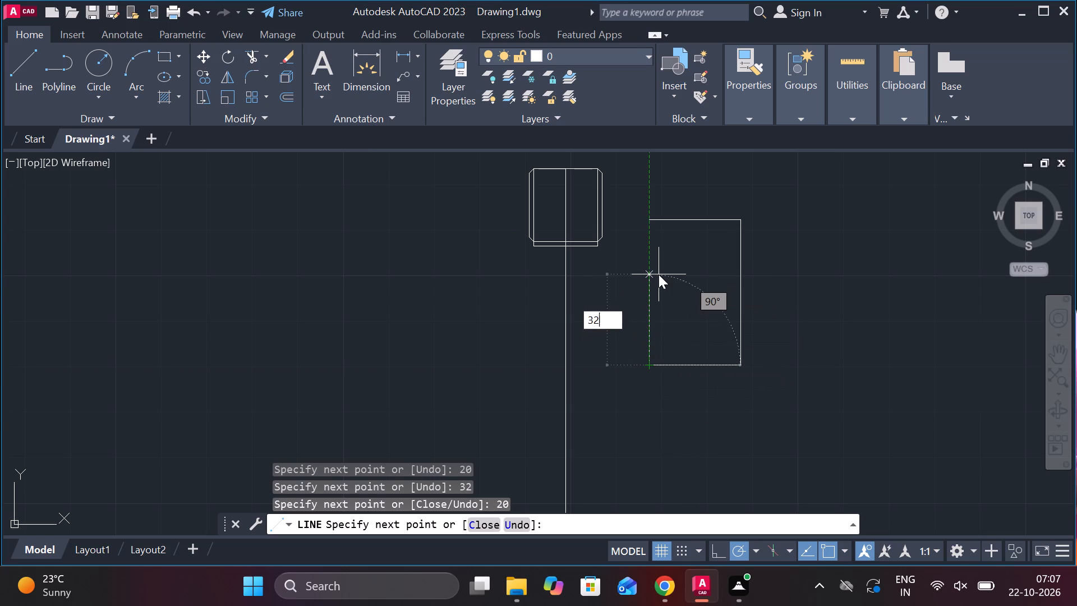
{"action": "key", "text": "Return"}
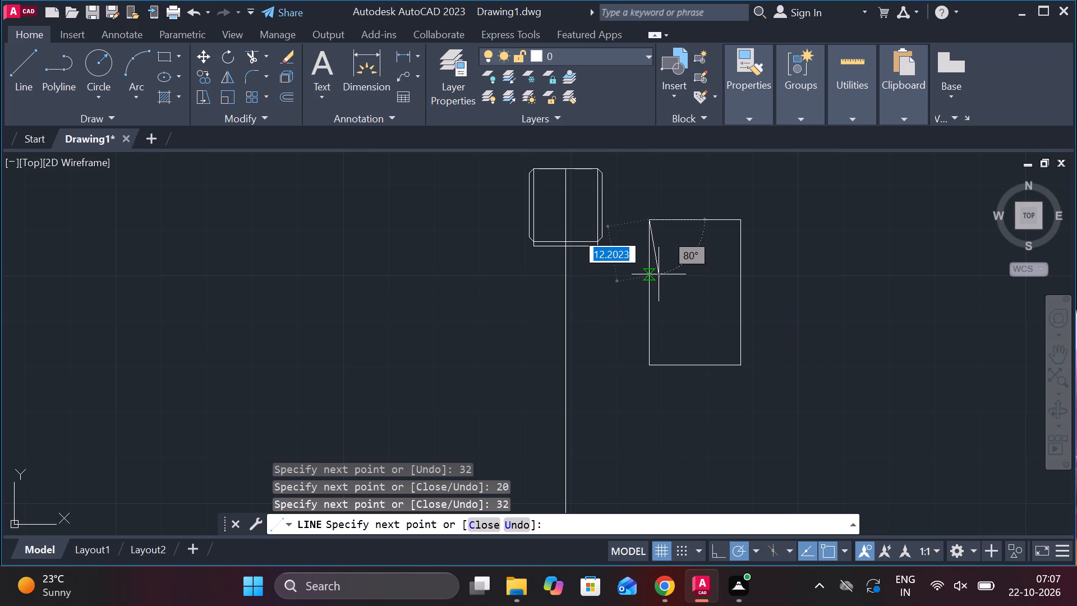
{"action": "key", "text": "Escape"}
Move the 20 × 32 rectangle by its top edge's midpoint onto the midpoint of the offset line below the square.
{"action": "left_click", "coordinate": [624, 199]}
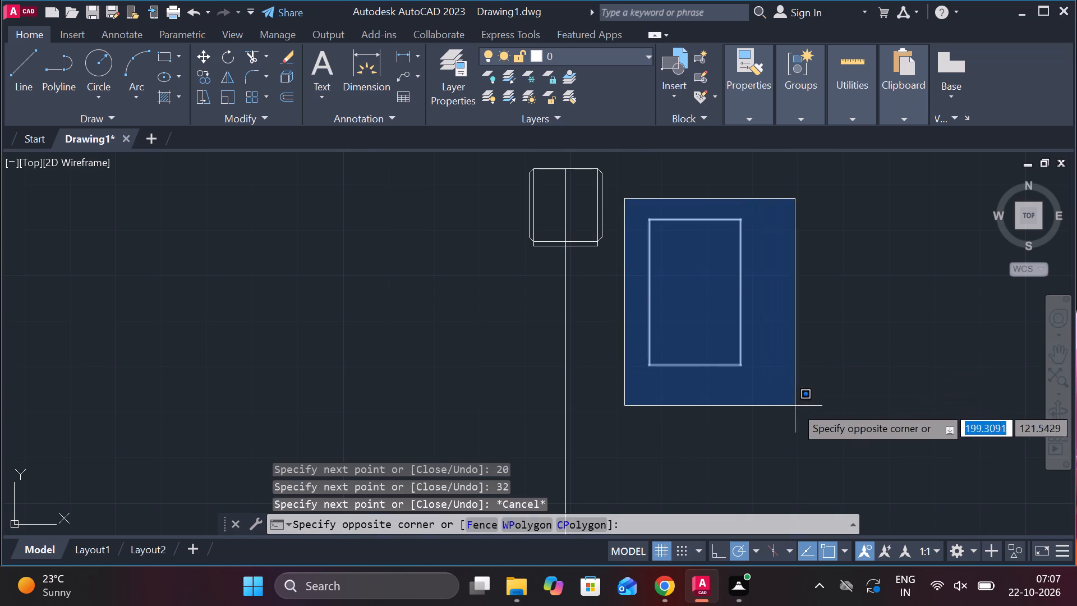
{"action": "left_click", "coordinate": [795, 406]}
{"action": "key", "text": "m"}
{"action": "key", "text": "Return"}
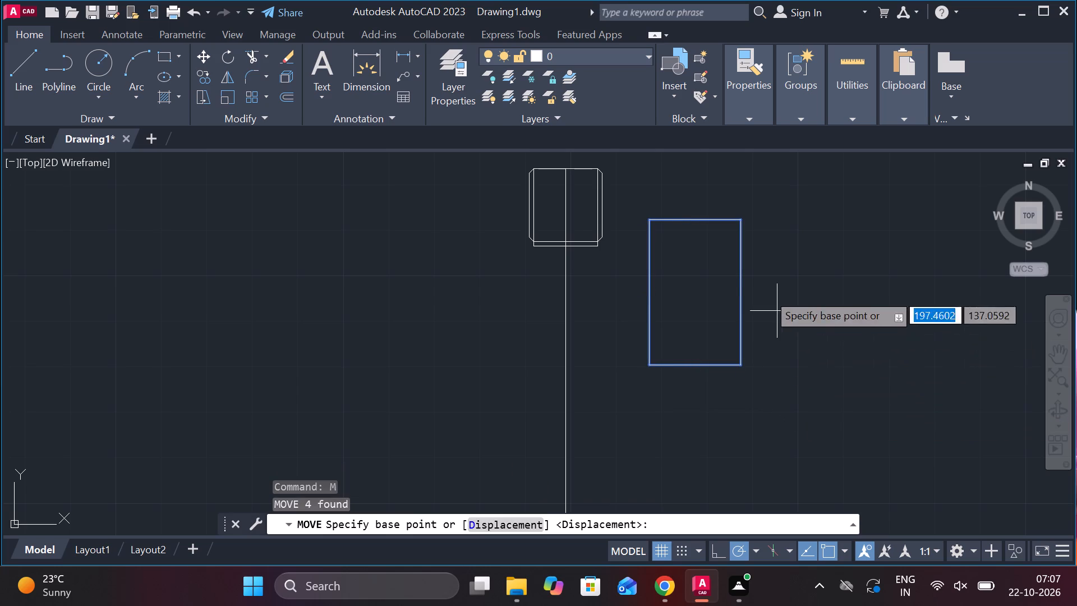
{"action": "left_click", "coordinate": [700, 215]}
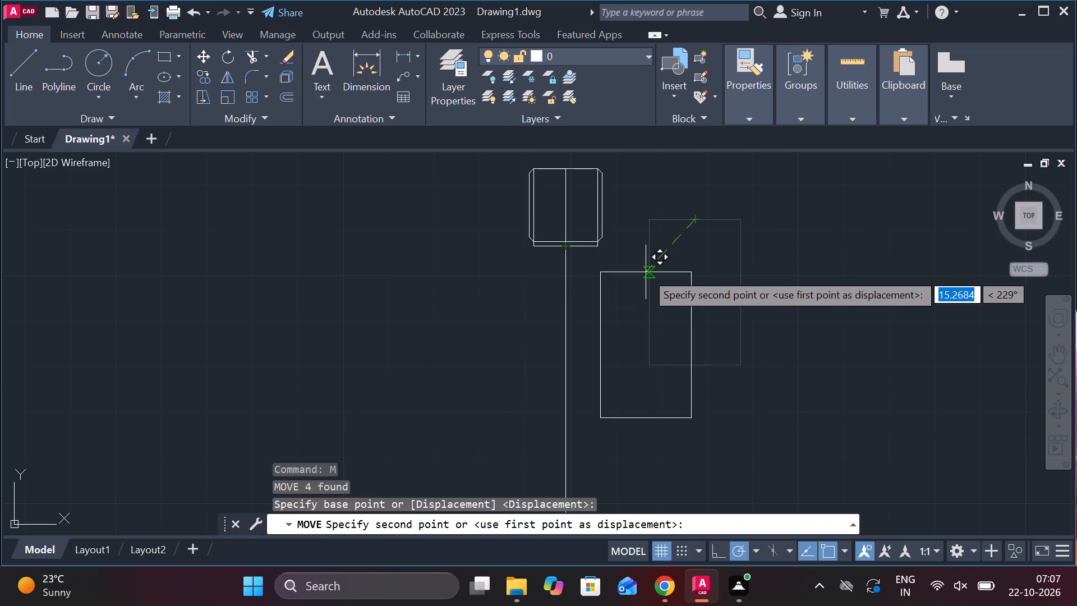
{"action": "scroll", "coordinate": [572, 236], "scroll_direction": "up", "scroll_amount": 2}
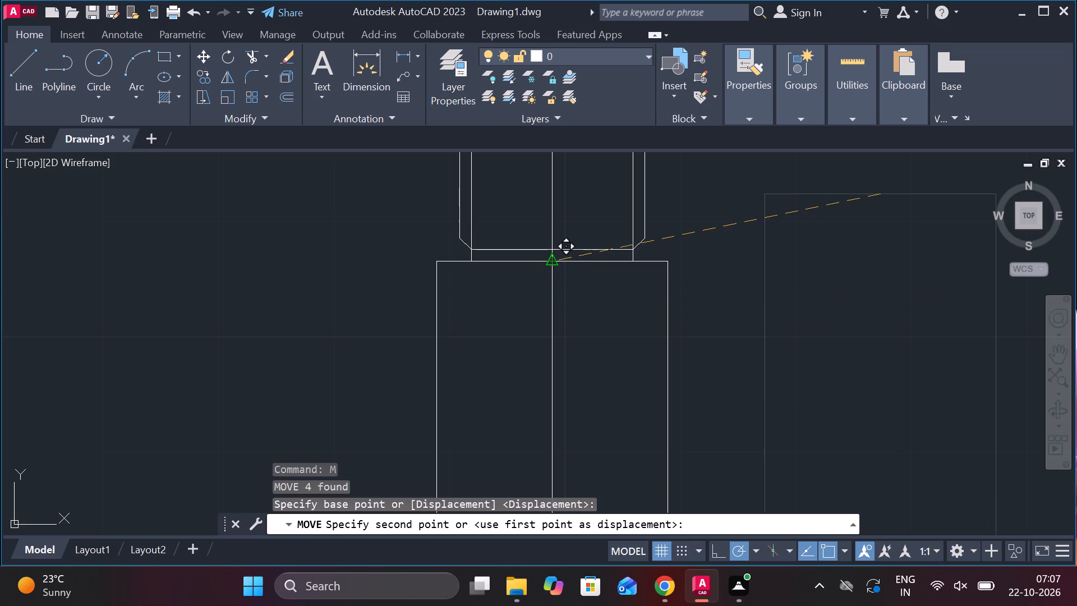
{"action": "left_click", "coordinate": [556, 263]}
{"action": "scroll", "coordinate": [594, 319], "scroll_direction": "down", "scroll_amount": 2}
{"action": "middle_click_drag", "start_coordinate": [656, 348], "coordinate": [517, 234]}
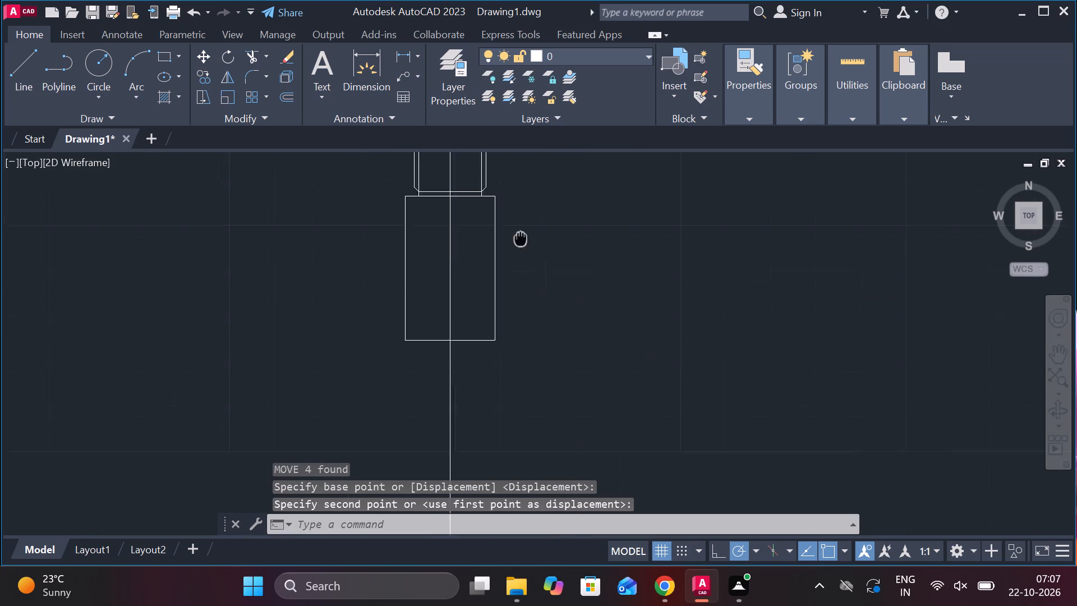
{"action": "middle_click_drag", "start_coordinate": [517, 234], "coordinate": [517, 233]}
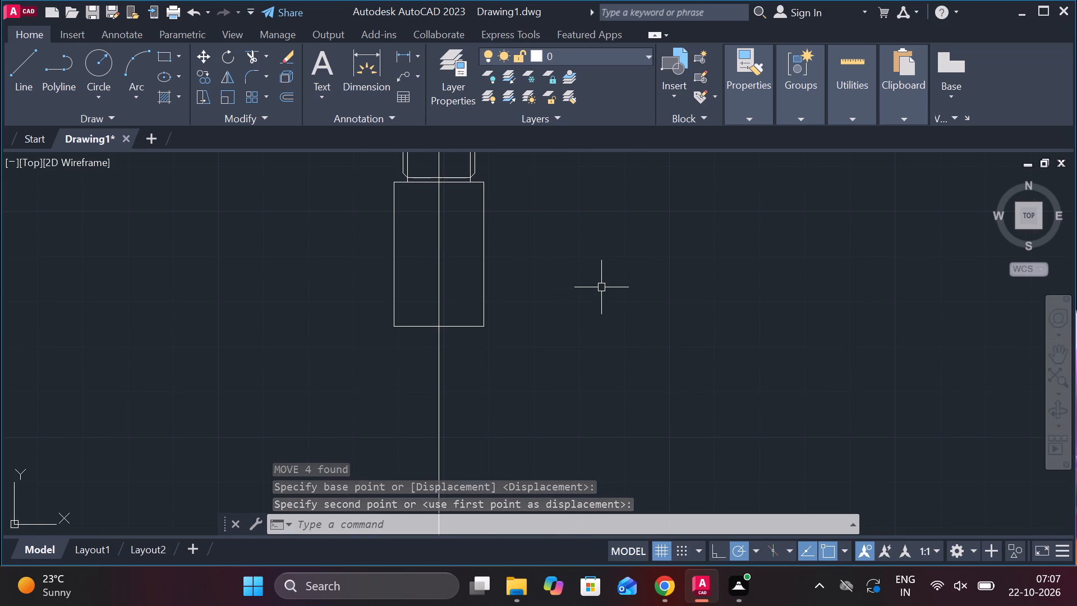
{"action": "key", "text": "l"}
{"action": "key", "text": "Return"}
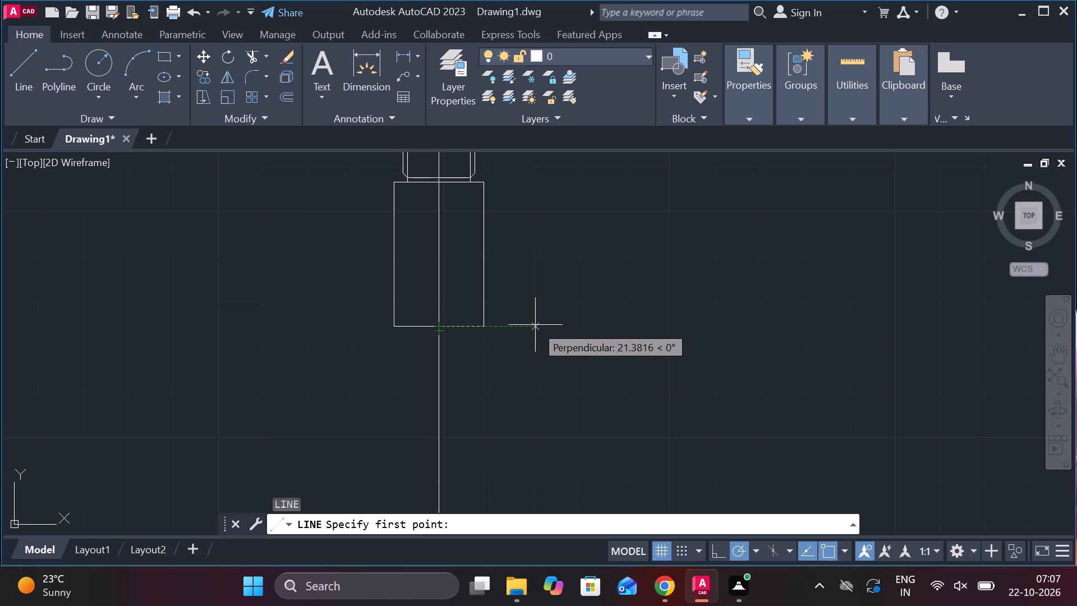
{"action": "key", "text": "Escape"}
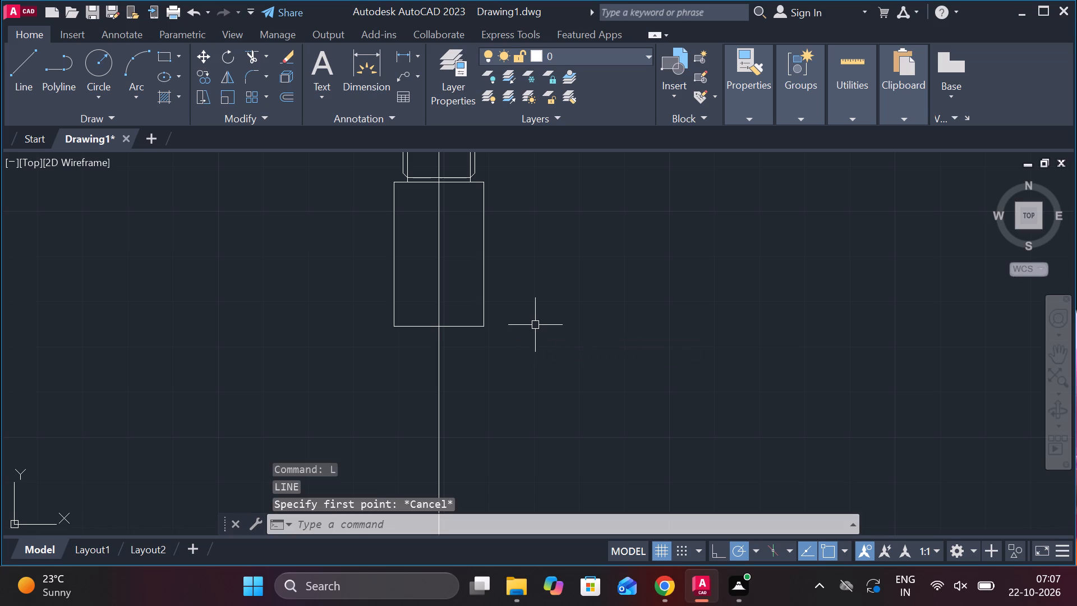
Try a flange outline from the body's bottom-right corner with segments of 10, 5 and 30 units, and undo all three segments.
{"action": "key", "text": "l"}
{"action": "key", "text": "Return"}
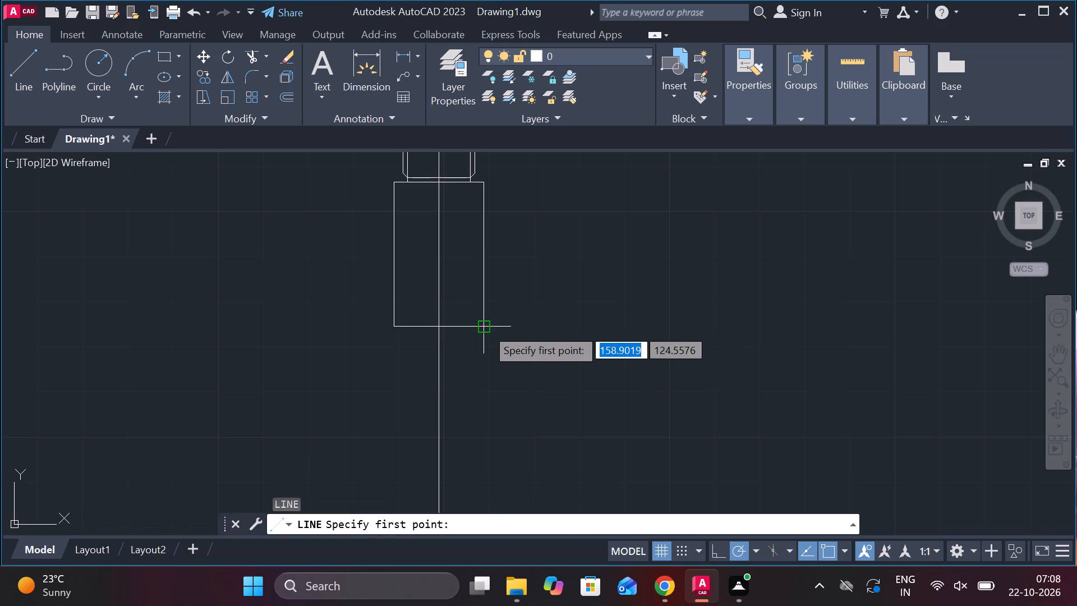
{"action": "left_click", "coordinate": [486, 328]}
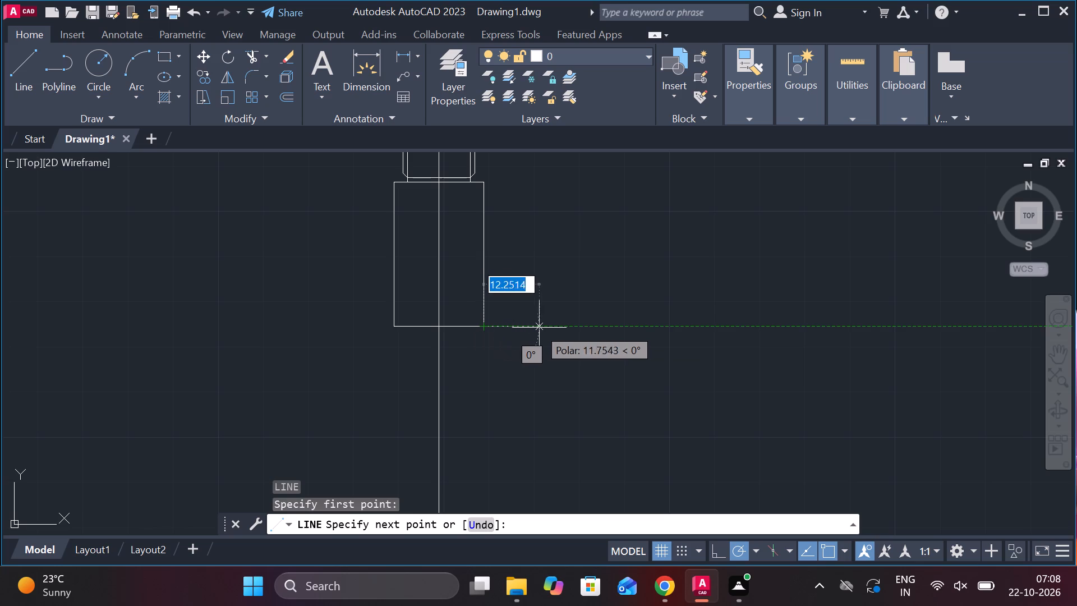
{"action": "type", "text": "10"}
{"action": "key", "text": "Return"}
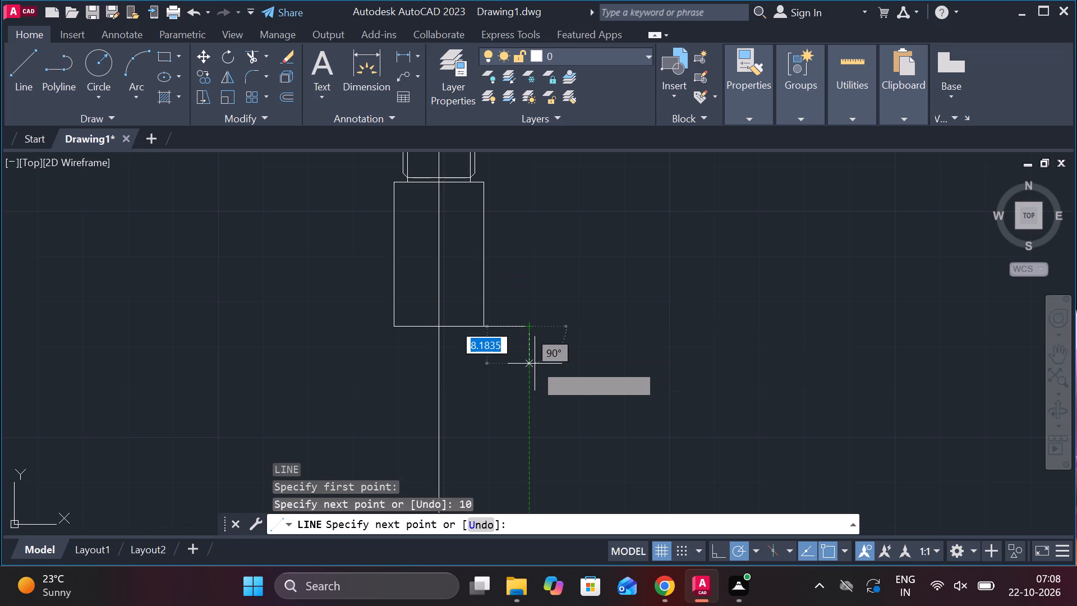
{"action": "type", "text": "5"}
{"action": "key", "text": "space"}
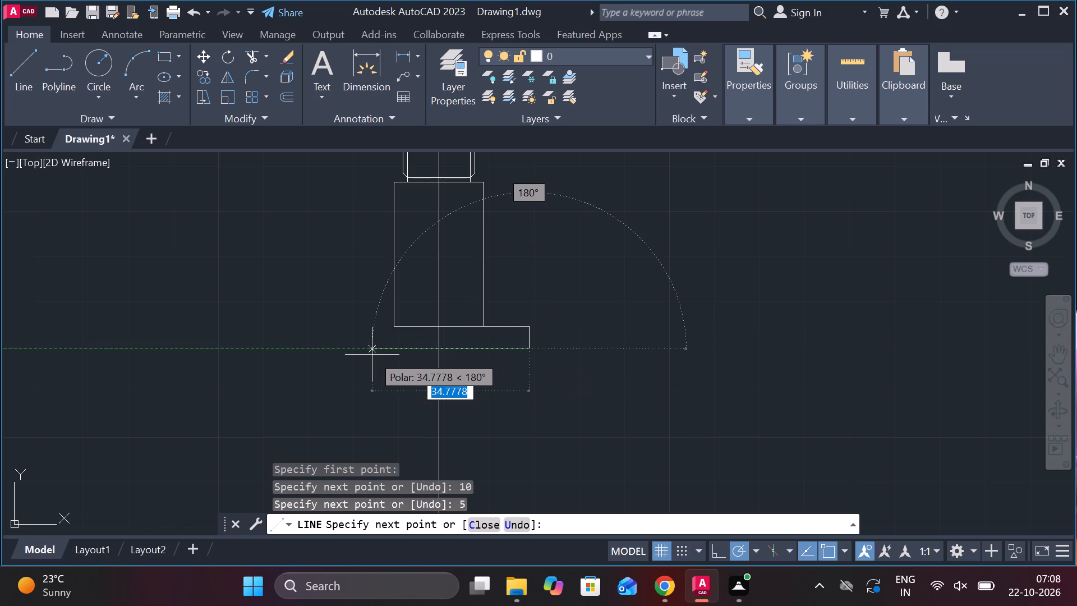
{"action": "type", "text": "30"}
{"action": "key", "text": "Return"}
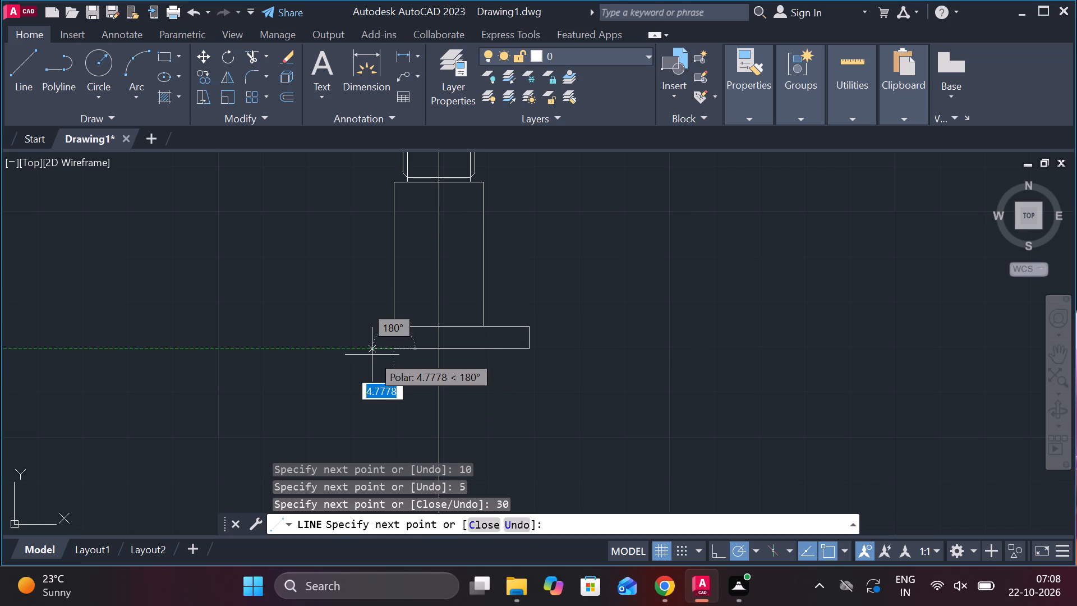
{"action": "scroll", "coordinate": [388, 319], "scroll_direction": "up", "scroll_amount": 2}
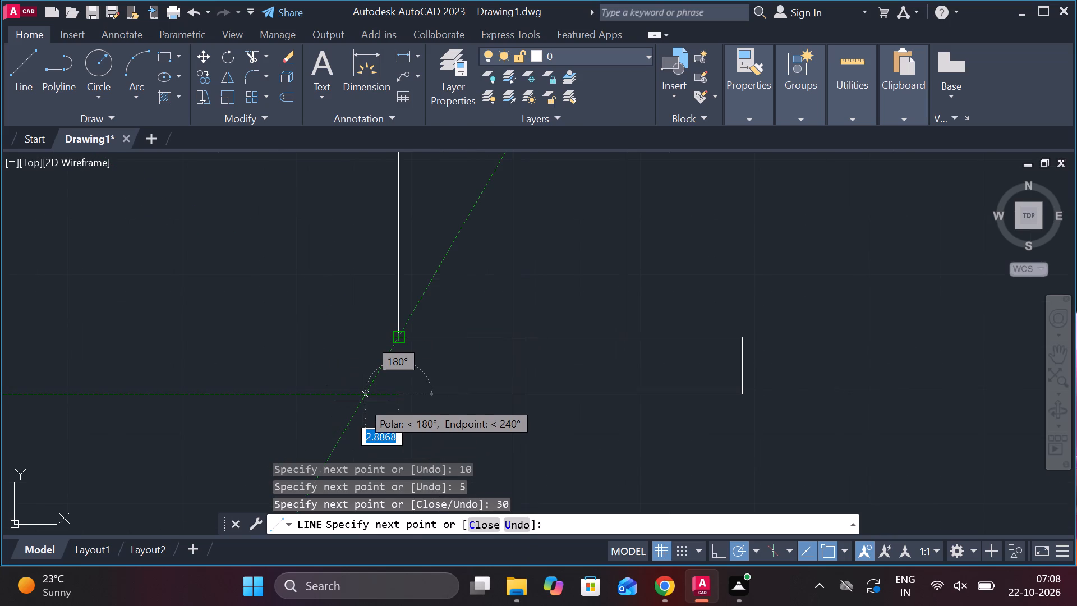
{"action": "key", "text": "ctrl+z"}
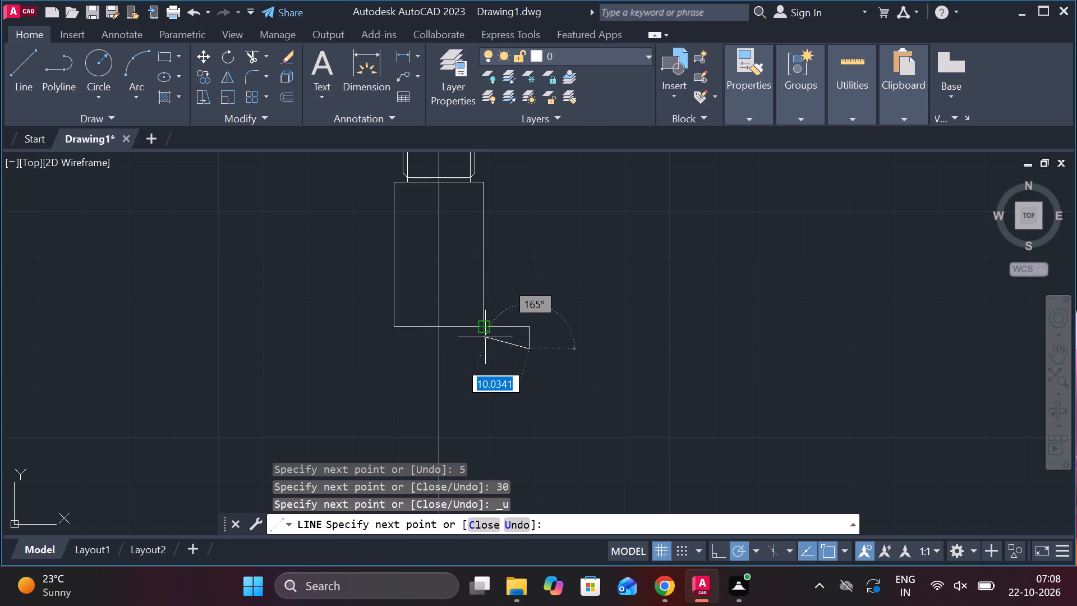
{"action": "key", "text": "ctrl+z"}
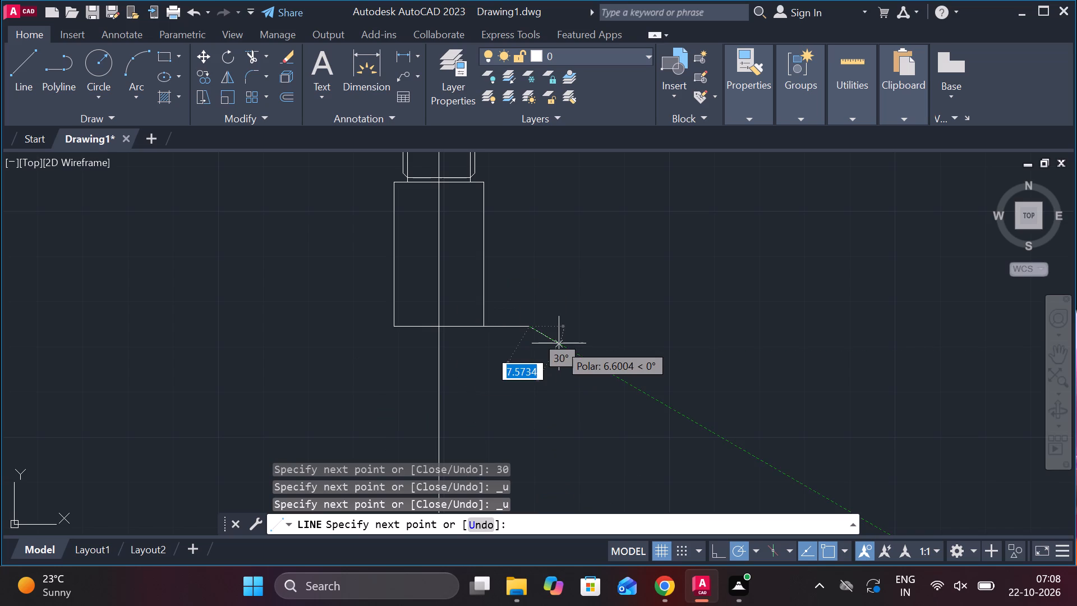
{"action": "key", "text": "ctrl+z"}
Draw a closed flange outline 30 units wide and 5 units high, overhanging the body's bottom edge by 5 units on each side.
{"action": "type", "text": "5"}
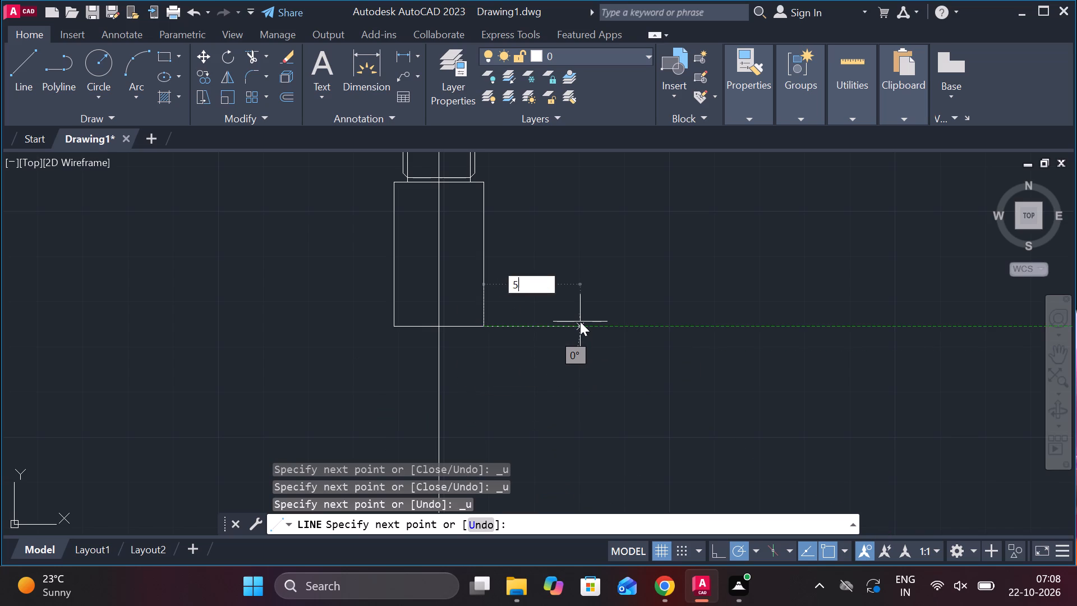
{"action": "key", "text": "space"}
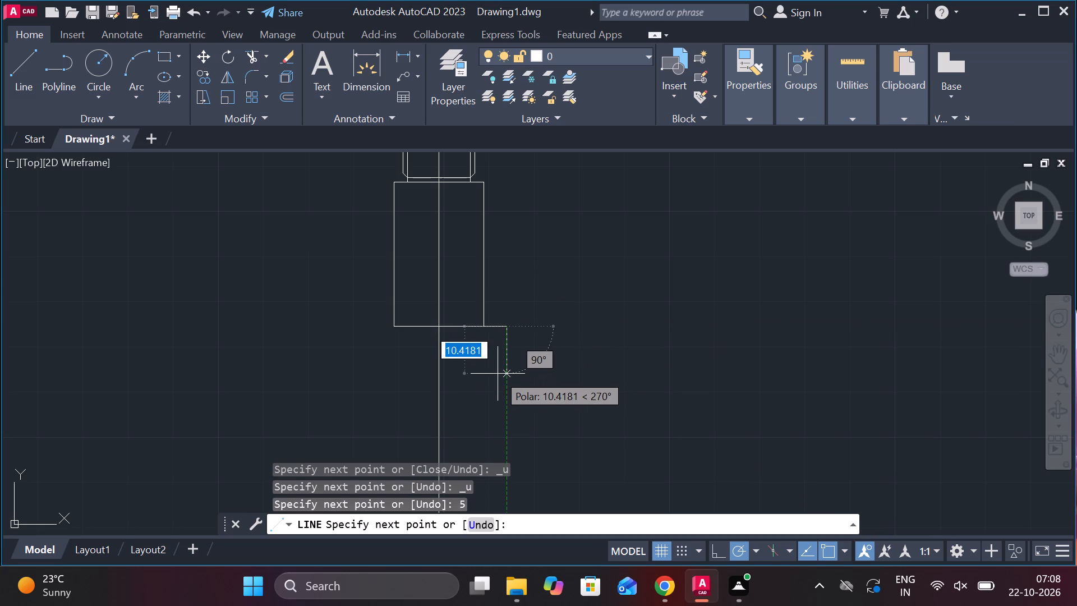
{"action": "type", "text": "5"}
{"action": "key", "text": "space"}
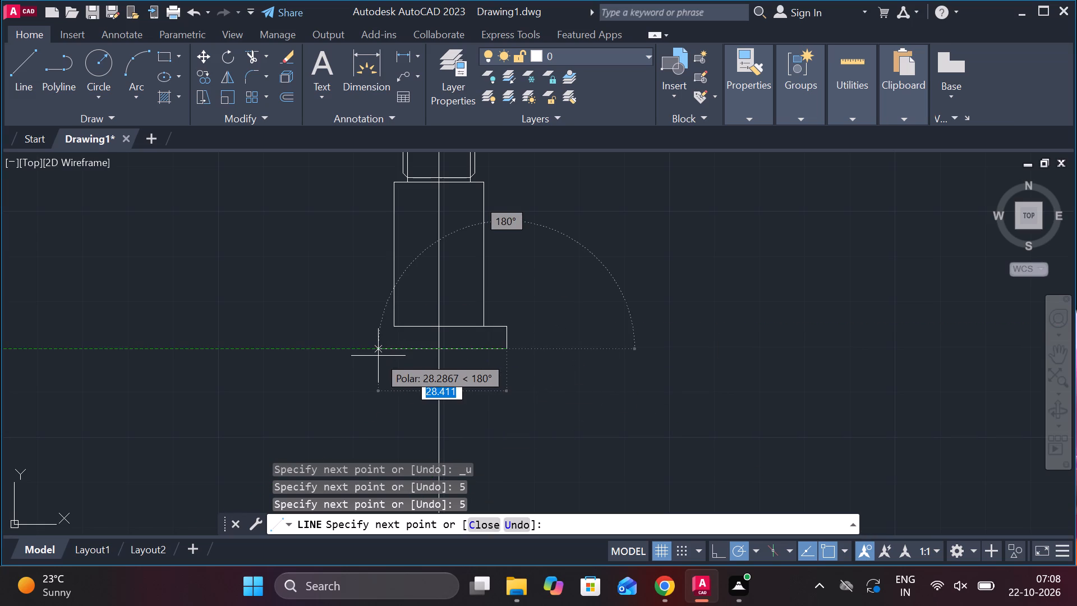
{"action": "type", "text": "30"}
{"action": "key", "text": "Return"}
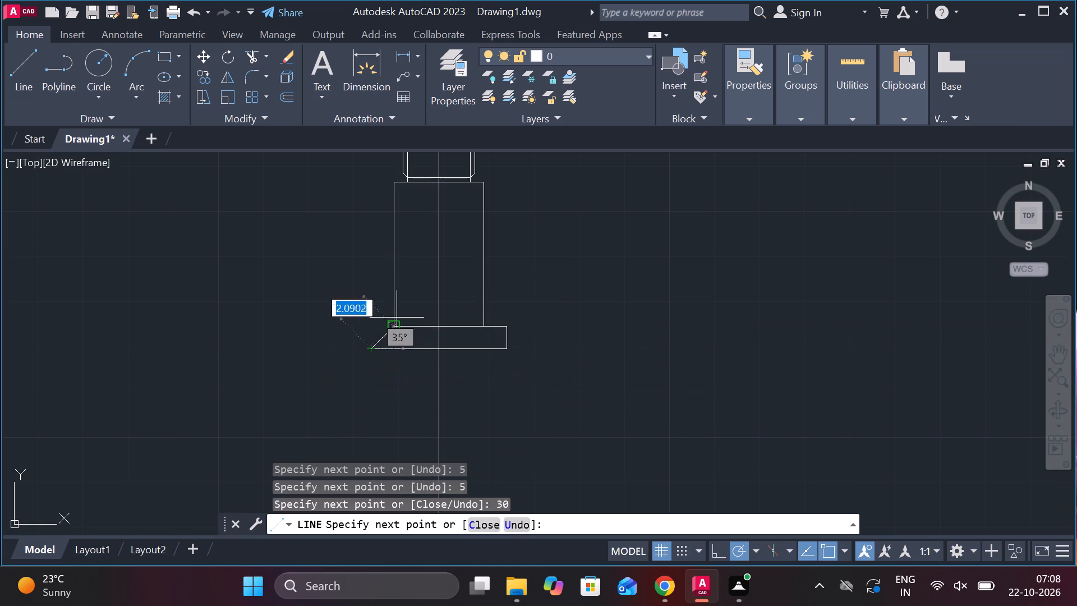
{"action": "type", "text": "5"}
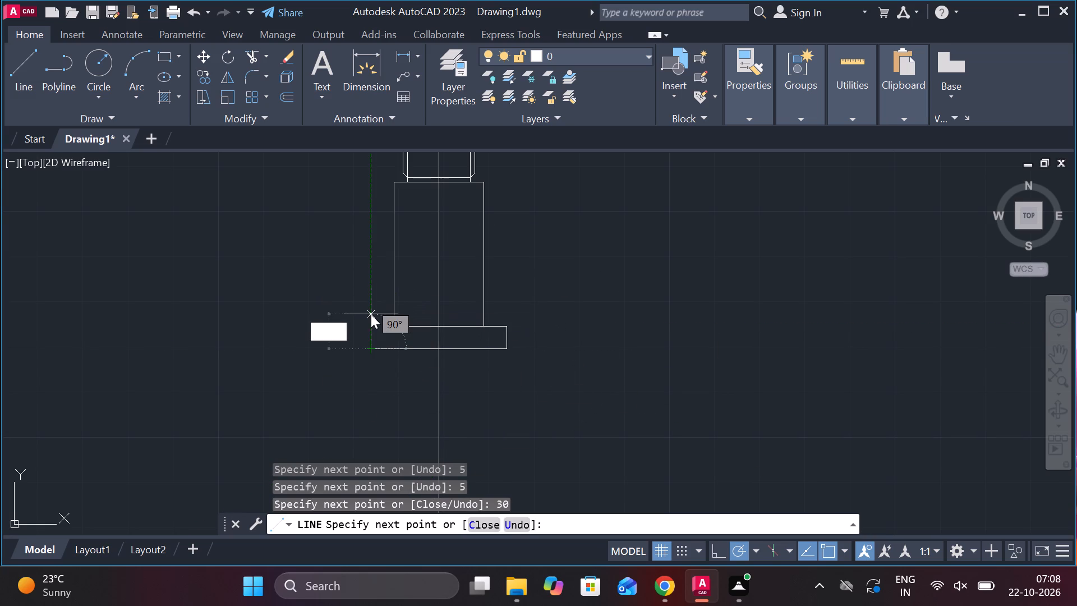
{"action": "key", "text": "space"}
{"action": "type", "text": "c"}
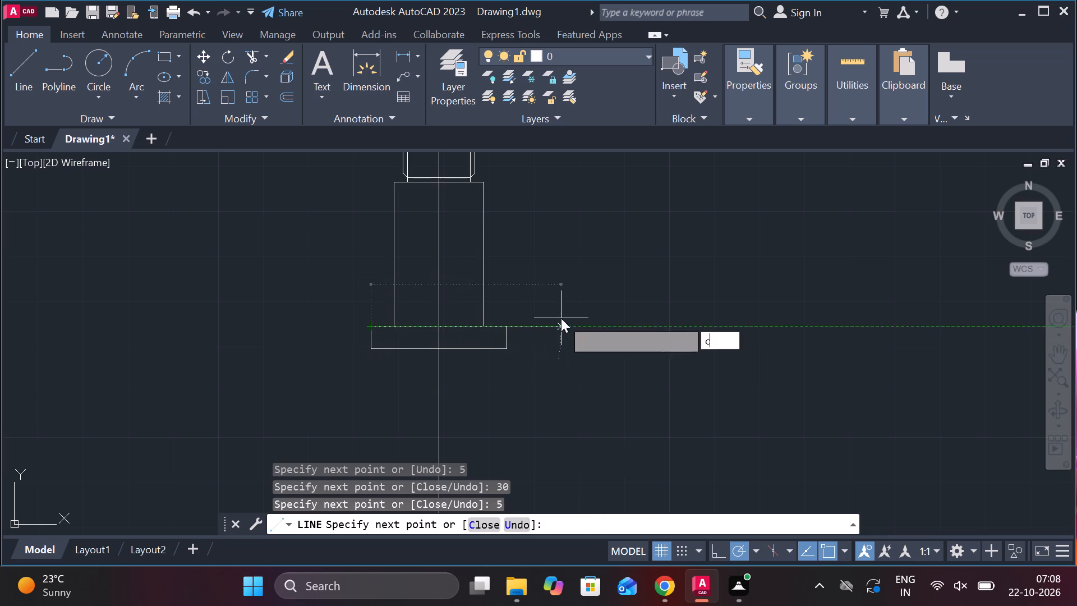
{"action": "key", "text": "space"}
Draw a vertical line about 41 units down from the flange's bottom edge, starting 11 units right of its midpoint.
{"action": "middle_click_drag", "start_coordinate": [607, 364], "coordinate": [567, 281]}
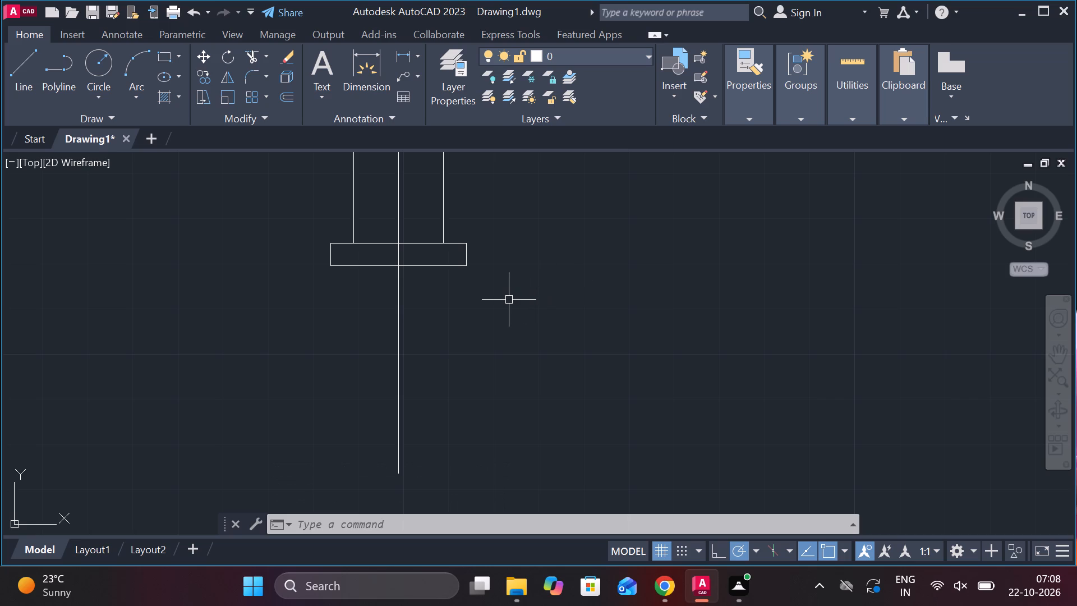
{"action": "key", "text": "l"}
{"action": "key", "text": "Return"}
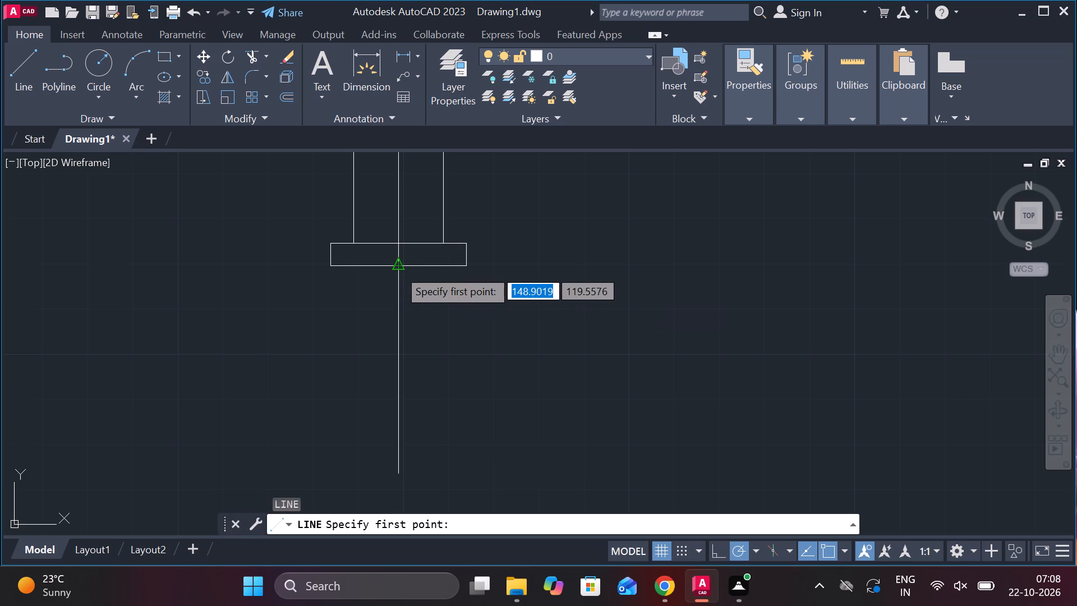
{"action": "type", "text": "11"}
{"action": "key", "text": "space"}
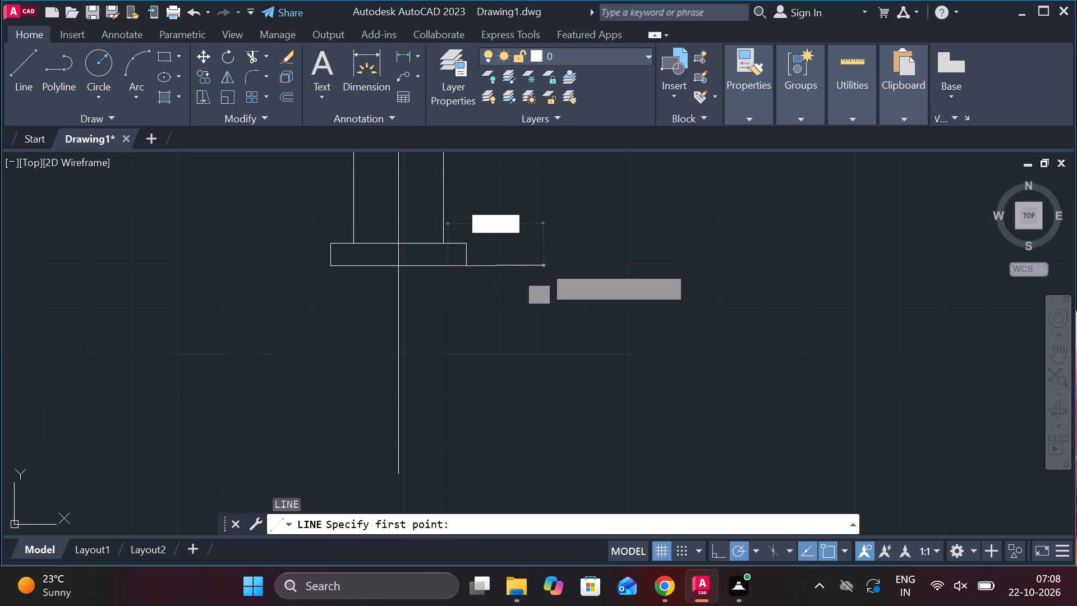
{"action": "scroll", "coordinate": [506, 322], "scroll_direction": "down", "scroll_amount": 3}
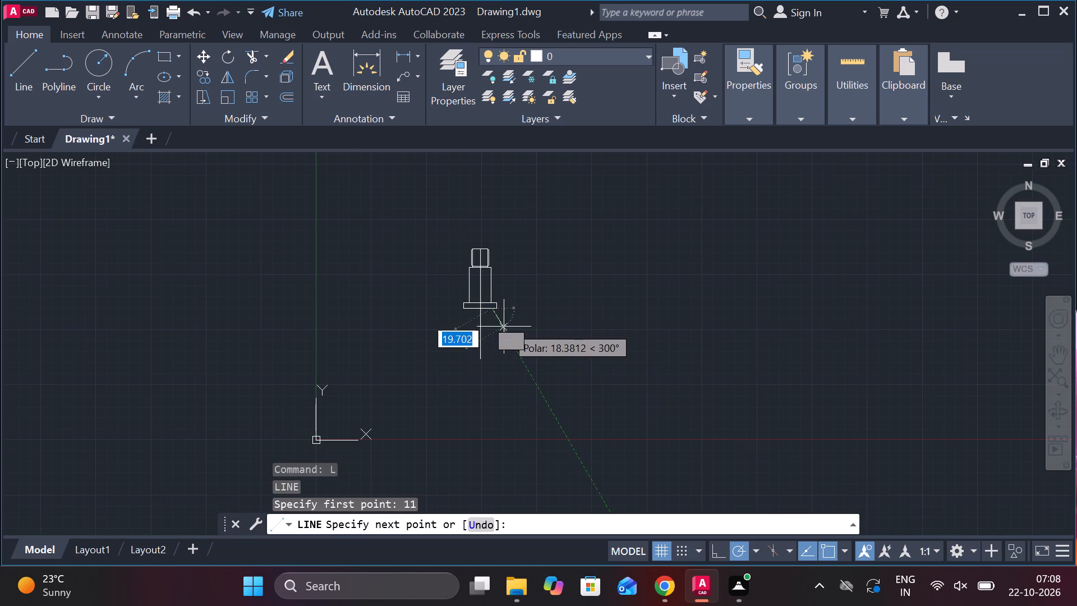
{"action": "scroll", "coordinate": [504, 327], "scroll_direction": "up", "scroll_amount": 2}
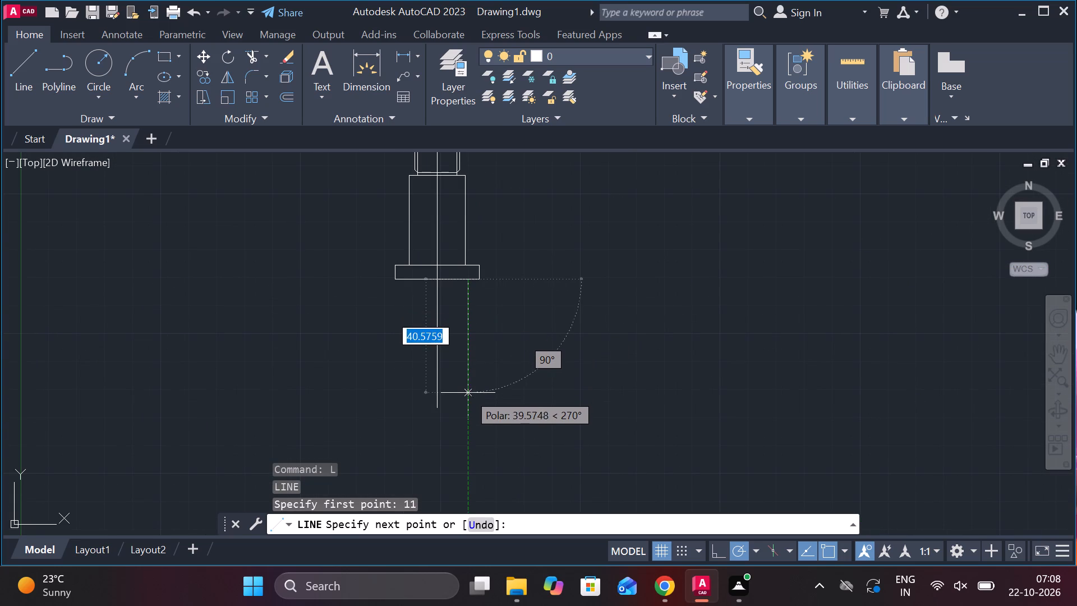
{"action": "left_click", "coordinate": [467, 396]}
{"action": "key", "text": "Escape"}
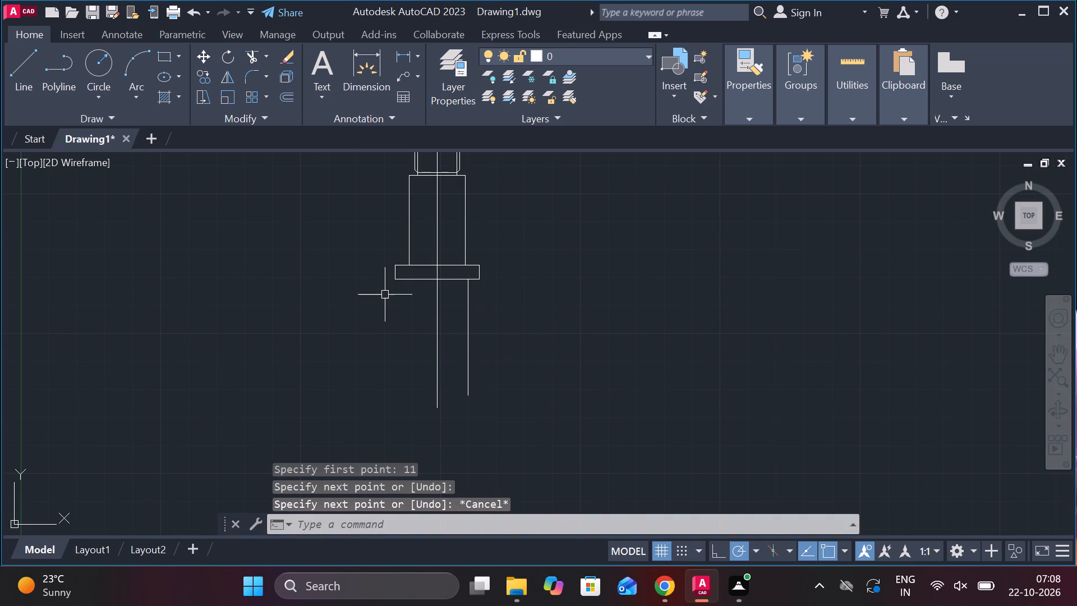
Draw a vertical line down from the flange's bottom edge, starting 11 units left of its midpoint and ending just below the centreline's end.
{"action": "key", "text": "l"}
{"action": "key", "text": "Return"}
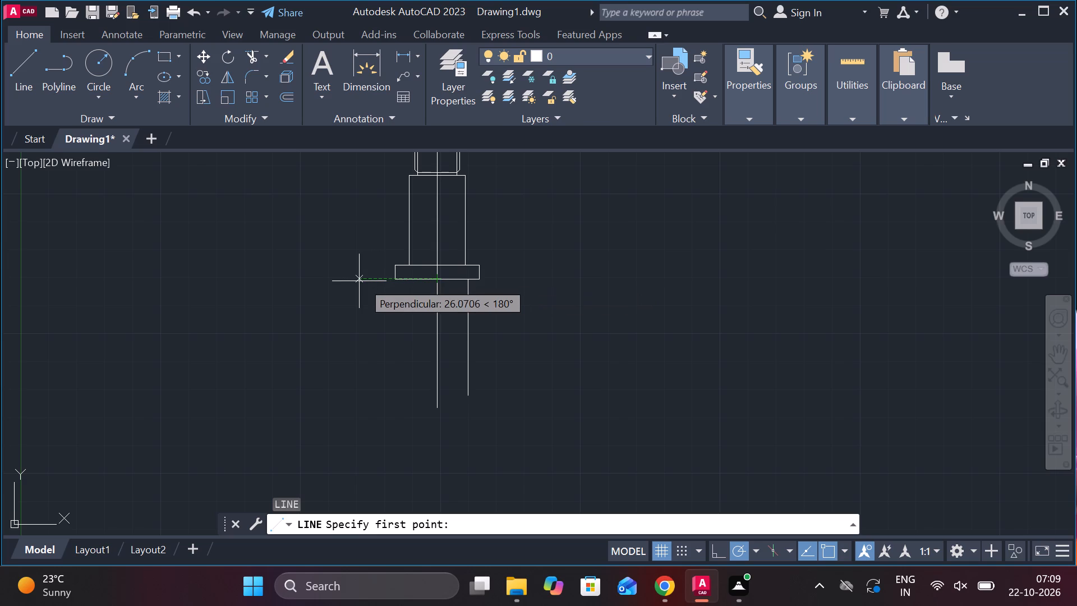
{"action": "type", "text": "11"}
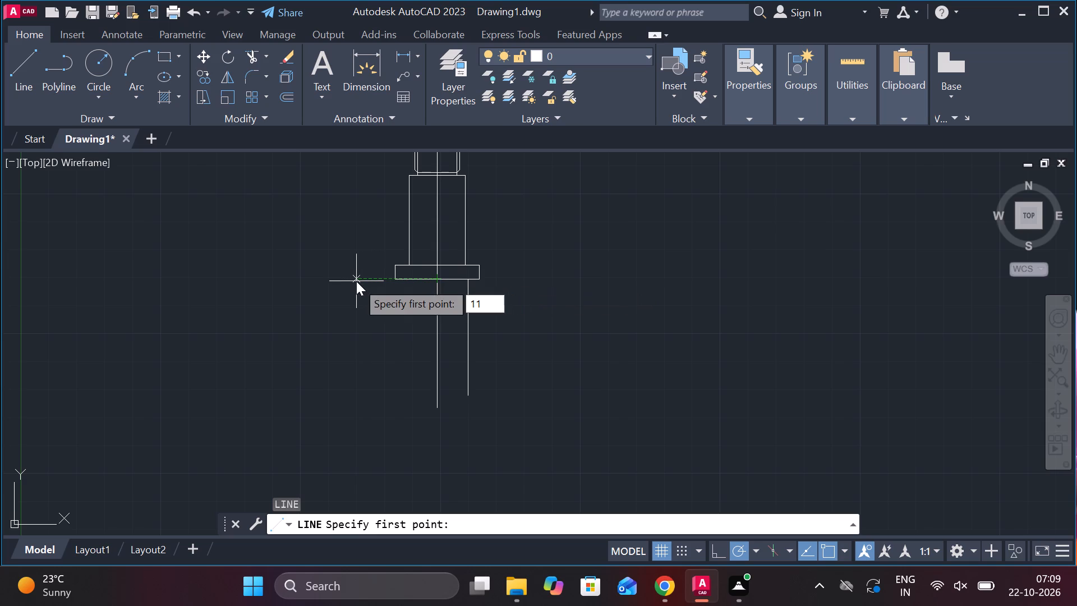
{"action": "key", "text": "space"}
{"action": "left_click", "coordinate": [413, 412]}
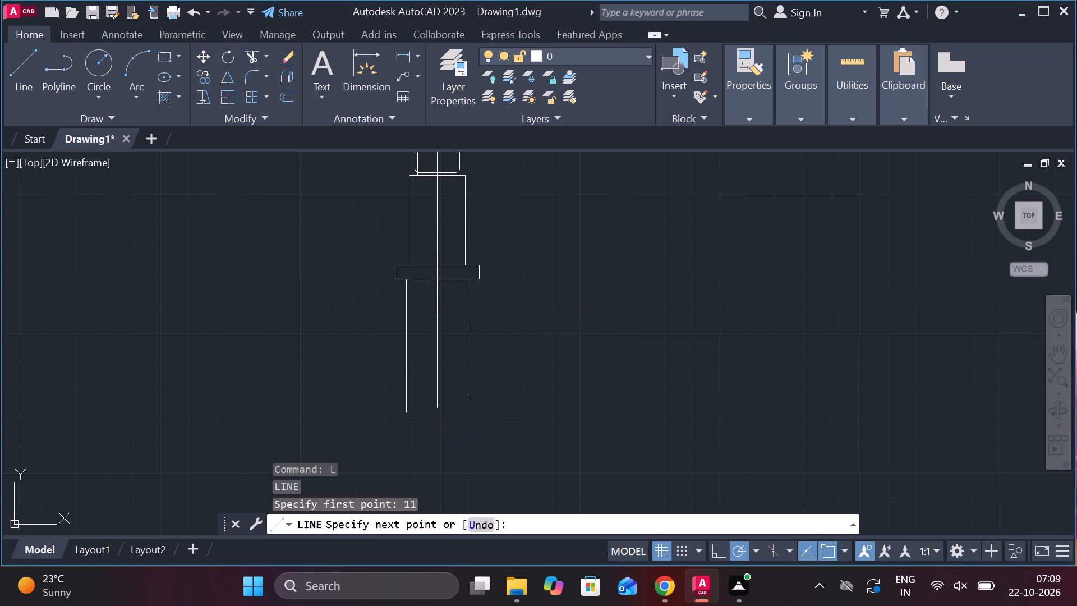
{"action": "key", "text": "Escape"}
Draw a horizontal line 50 units to the left from the centreline's lower endpoint.
{"action": "scroll", "coordinate": [386, 314], "scroll_direction": "up", "scroll_amount": 2}
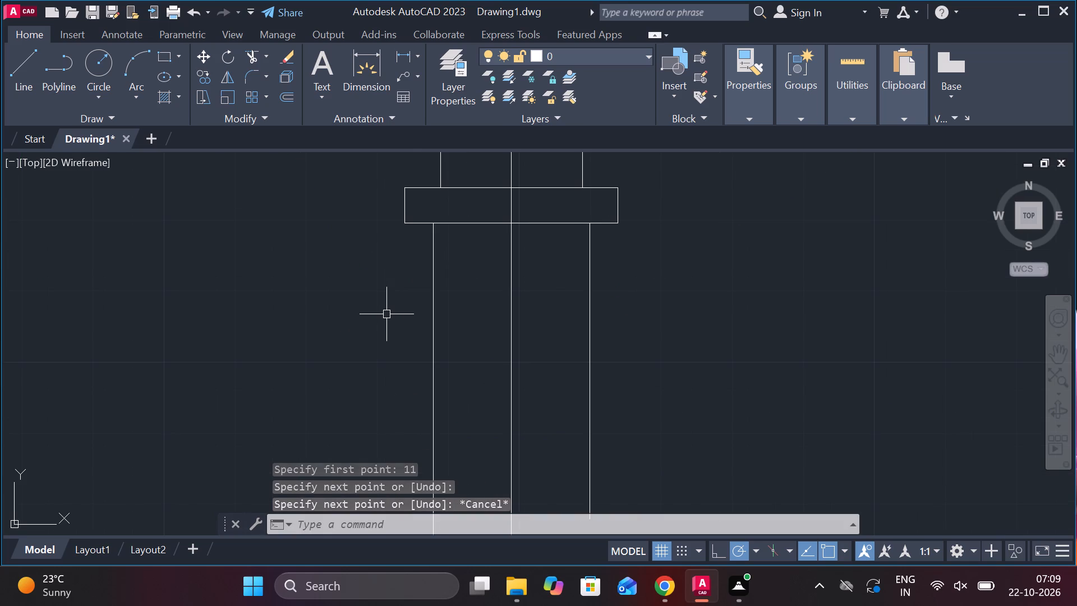
{"action": "scroll", "coordinate": [386, 314], "scroll_direction": "down", "scroll_amount": 2}
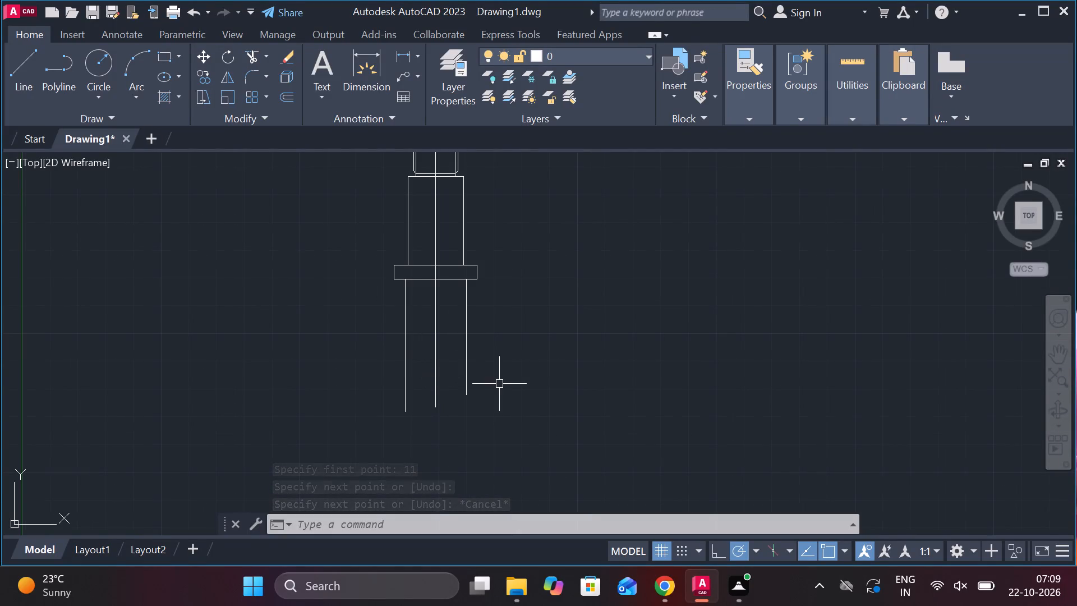
{"action": "key", "text": "l"}
{"action": "key", "text": "Return"}
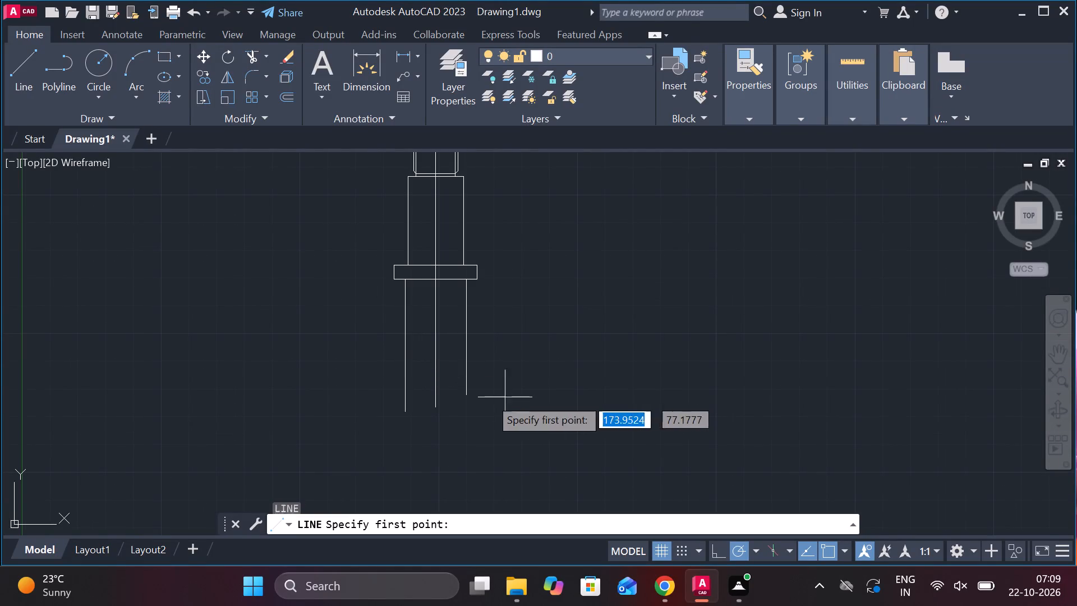
{"action": "left_click", "coordinate": [439, 411]}
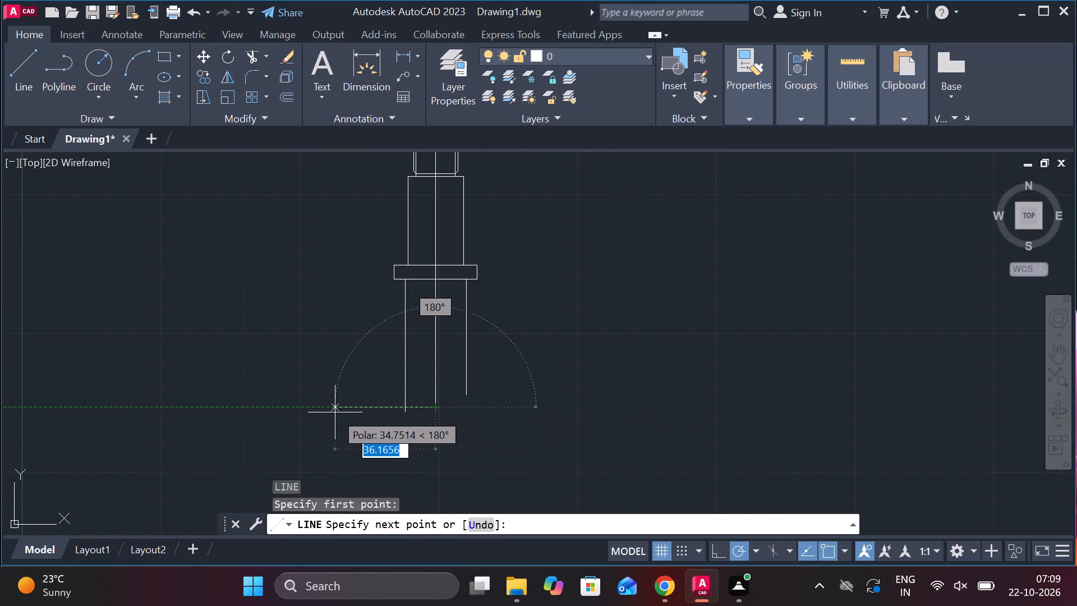
{"action": "type", "text": "50"}
{"action": "key", "text": "Return"}
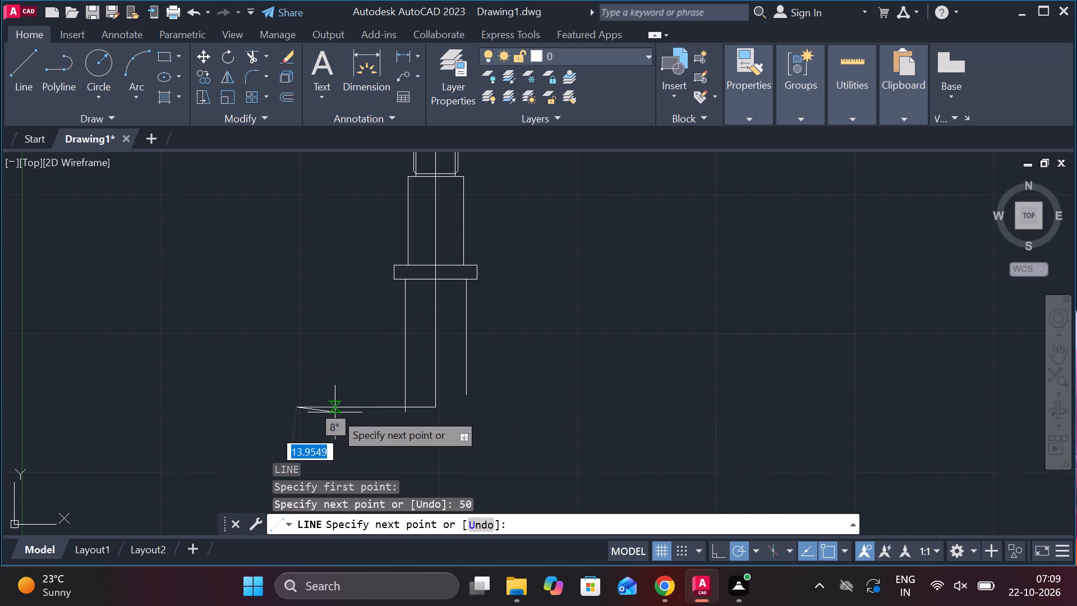
{"action": "key", "text": "Escape"}
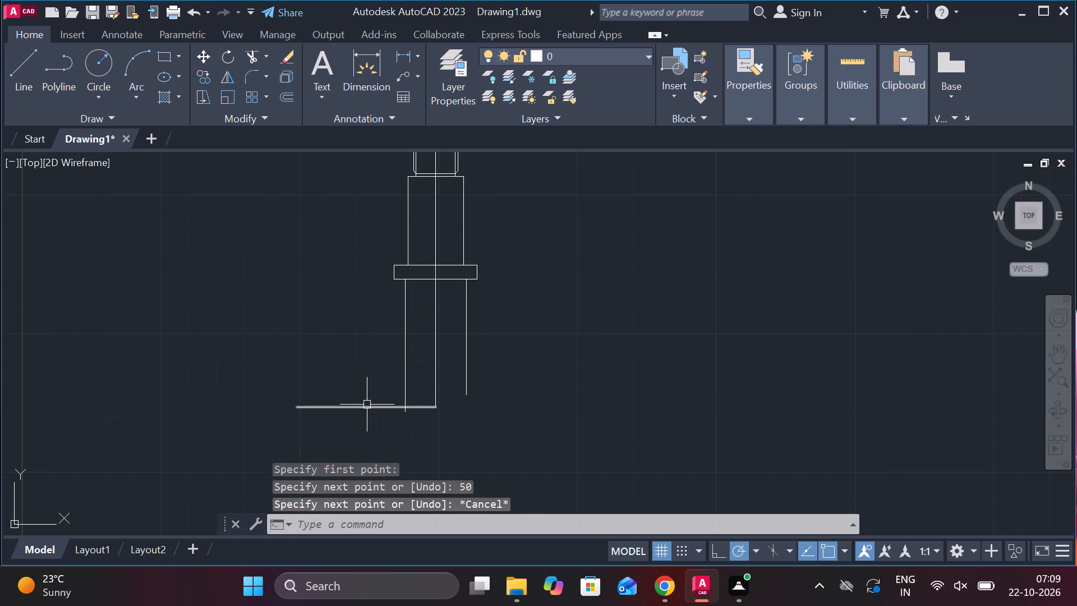
Lengthen the horizontal line by 50 units to the right of the centreline.
{"action": "left_click", "coordinate": [367, 405]}
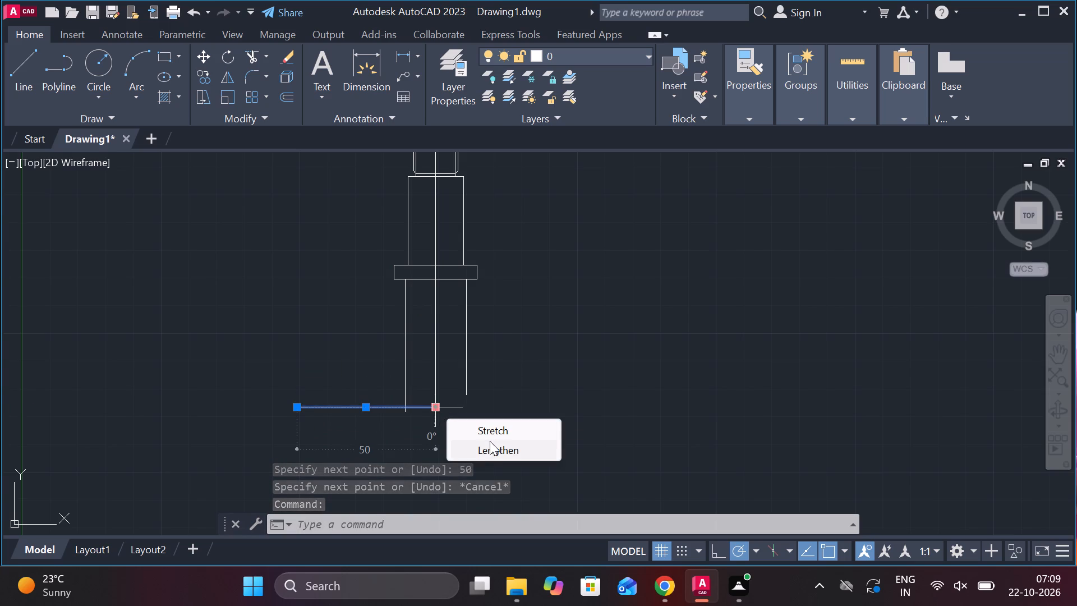
{"action": "left_click", "coordinate": [493, 451]}
{"action": "type", "text": "50"}
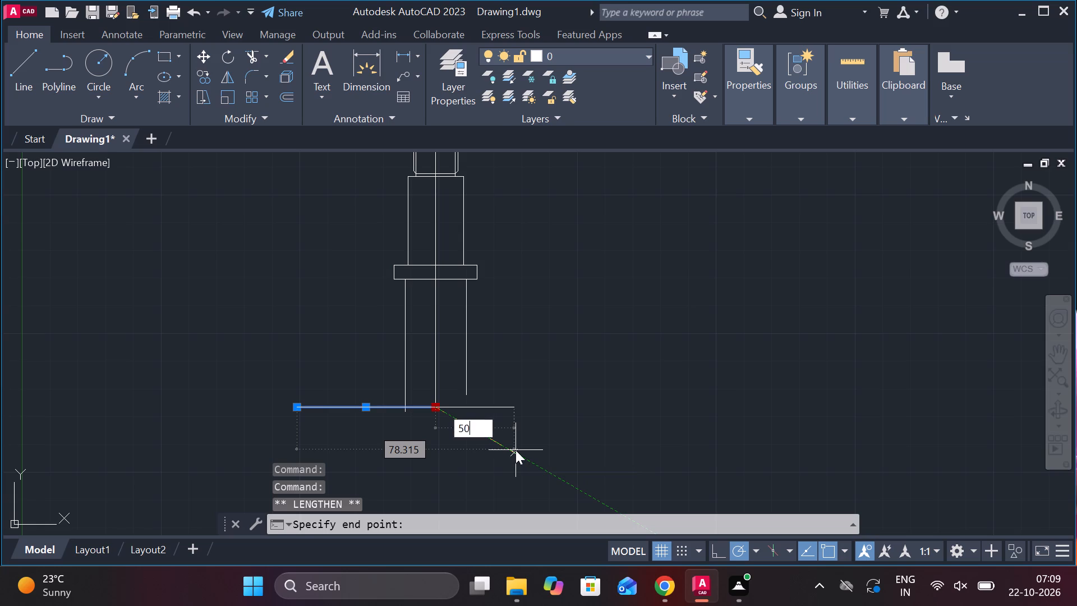
{"action": "key", "text": "Return"}
{"action": "scroll", "coordinate": [450, 412], "scroll_direction": "up", "scroll_amount": 2}
{"action": "key", "text": "Escape"}
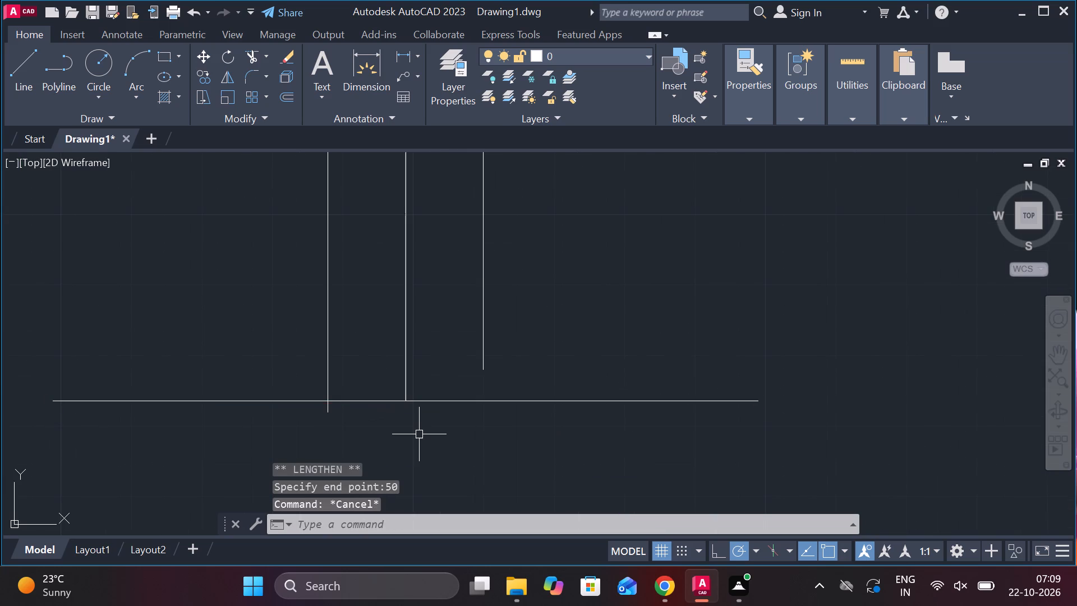
Trim the left vertical line's overhang below the horizontal line.
{"action": "type", "text": "tr"}
{"action": "key", "text": "space"}
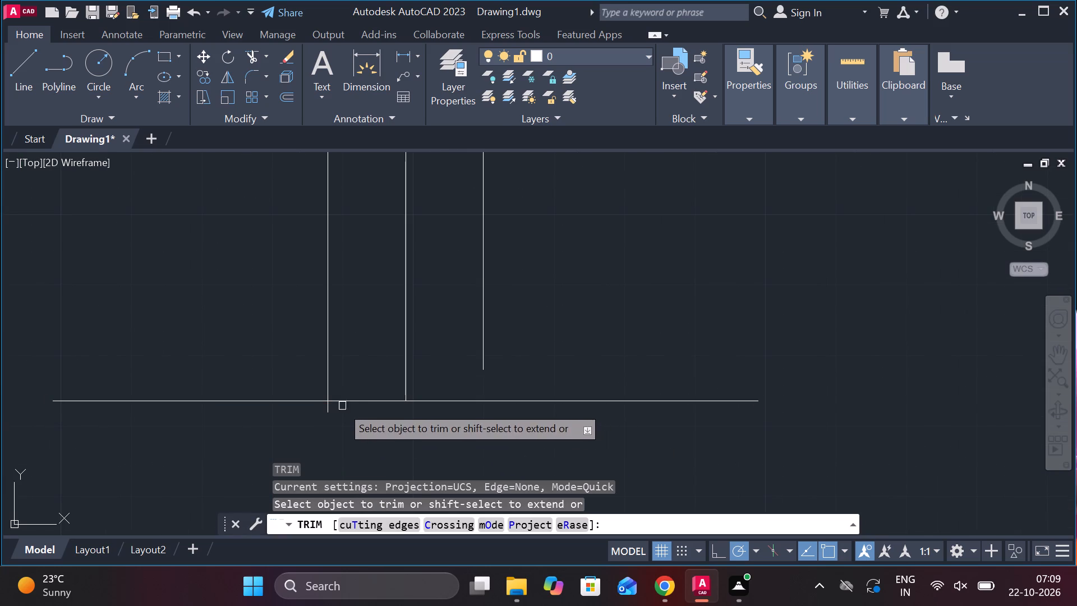
{"action": "left_click", "coordinate": [322, 409]}
{"action": "left_click", "coordinate": [333, 405]}
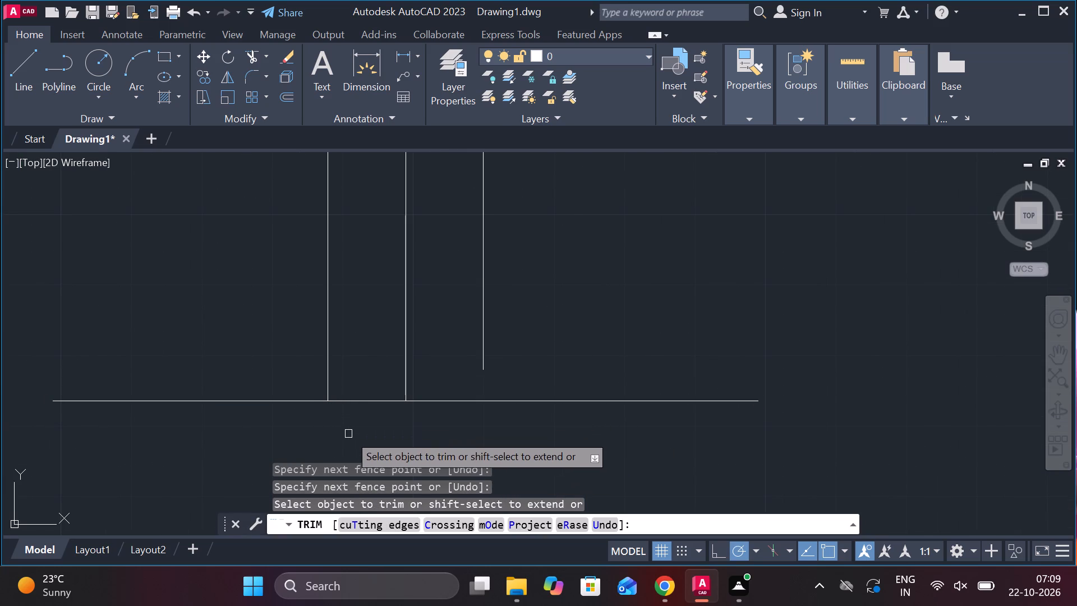
{"action": "key", "text": "Escape"}
Extend the right vertical line of the lower shank down to the horizontal base line.
{"action": "type", "text": "ex"}
{"action": "key", "text": "space"}
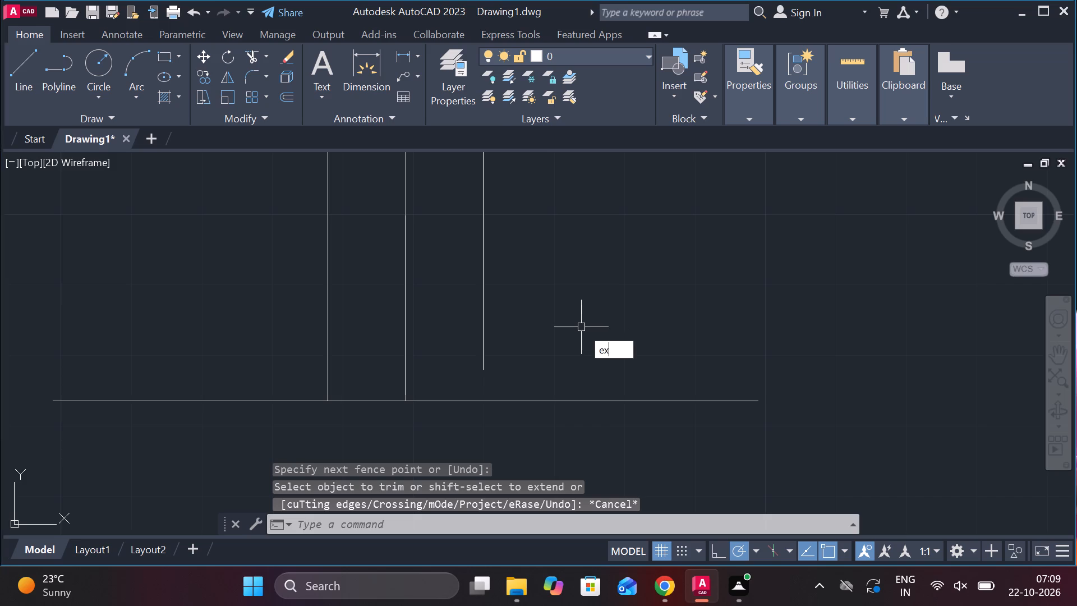
{"action": "left_click", "coordinate": [482, 316]}
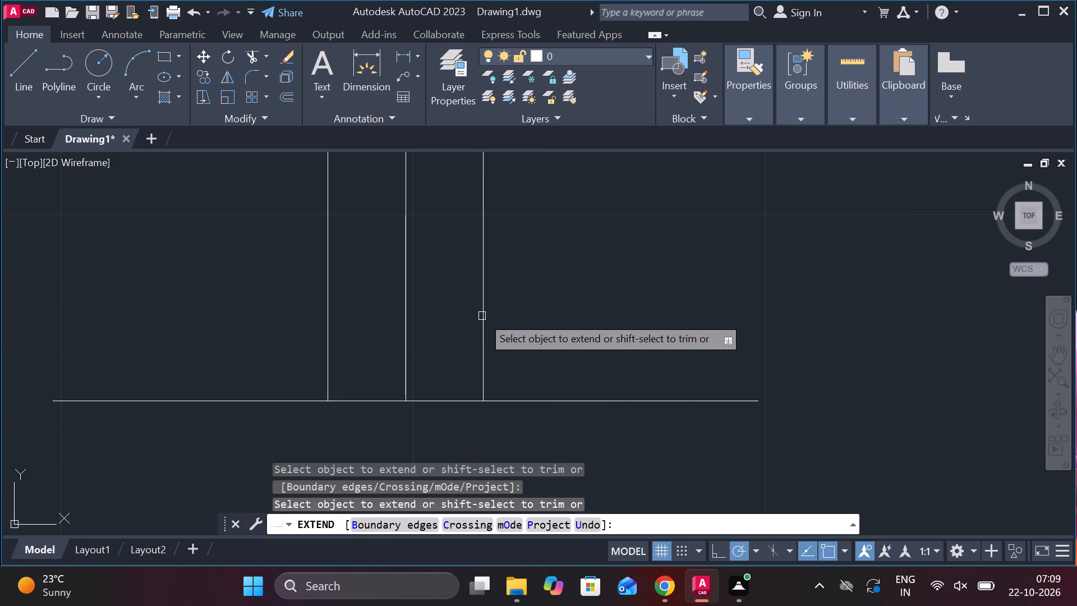
{"action": "scroll", "coordinate": [482, 316], "scroll_direction": "down", "scroll_amount": 1}
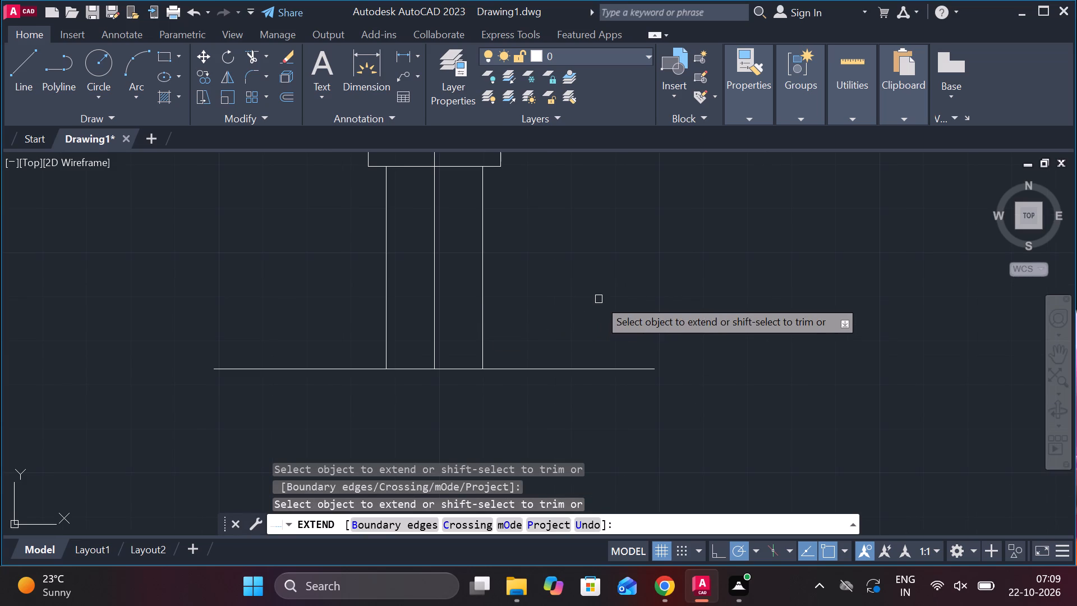
{"action": "key", "text": "Escape"}
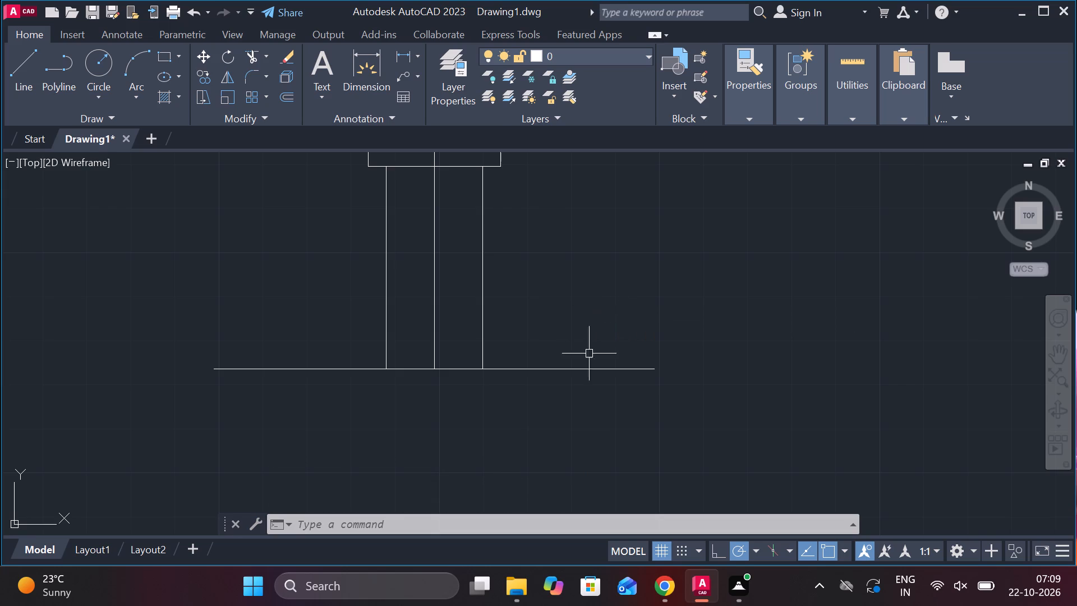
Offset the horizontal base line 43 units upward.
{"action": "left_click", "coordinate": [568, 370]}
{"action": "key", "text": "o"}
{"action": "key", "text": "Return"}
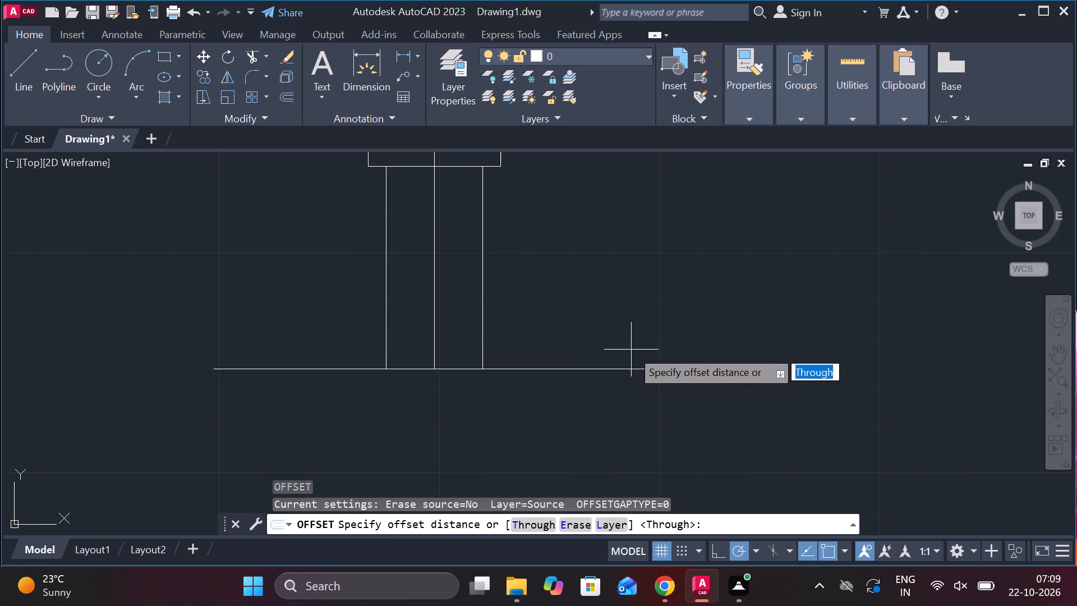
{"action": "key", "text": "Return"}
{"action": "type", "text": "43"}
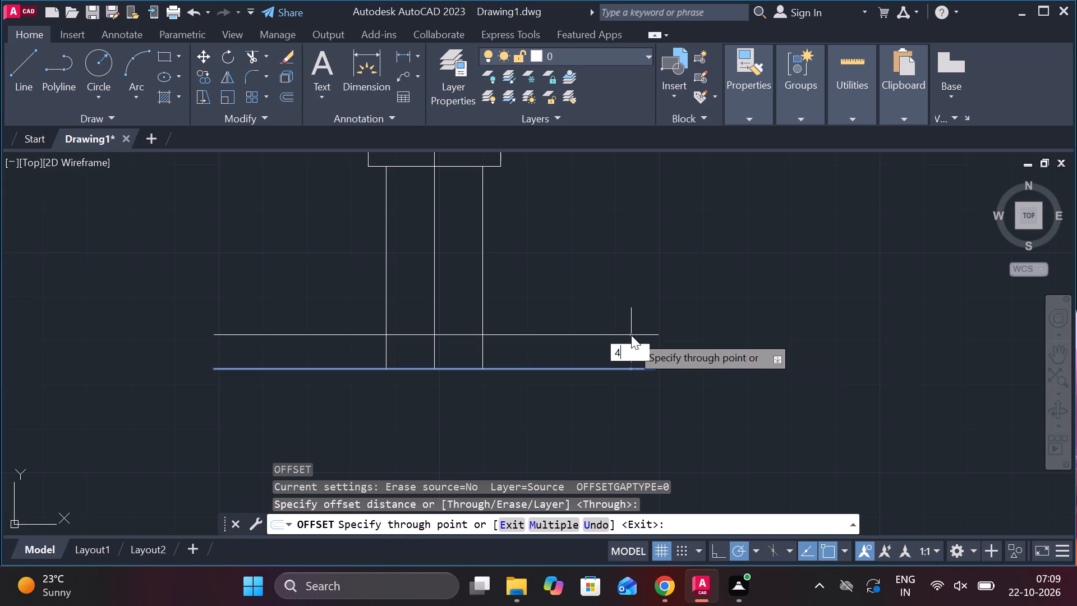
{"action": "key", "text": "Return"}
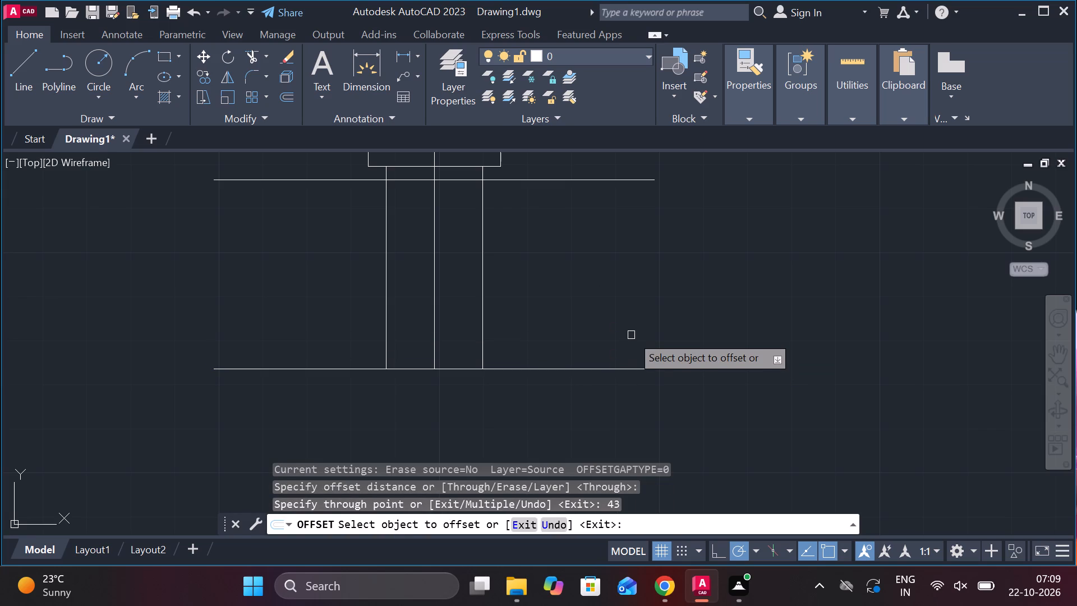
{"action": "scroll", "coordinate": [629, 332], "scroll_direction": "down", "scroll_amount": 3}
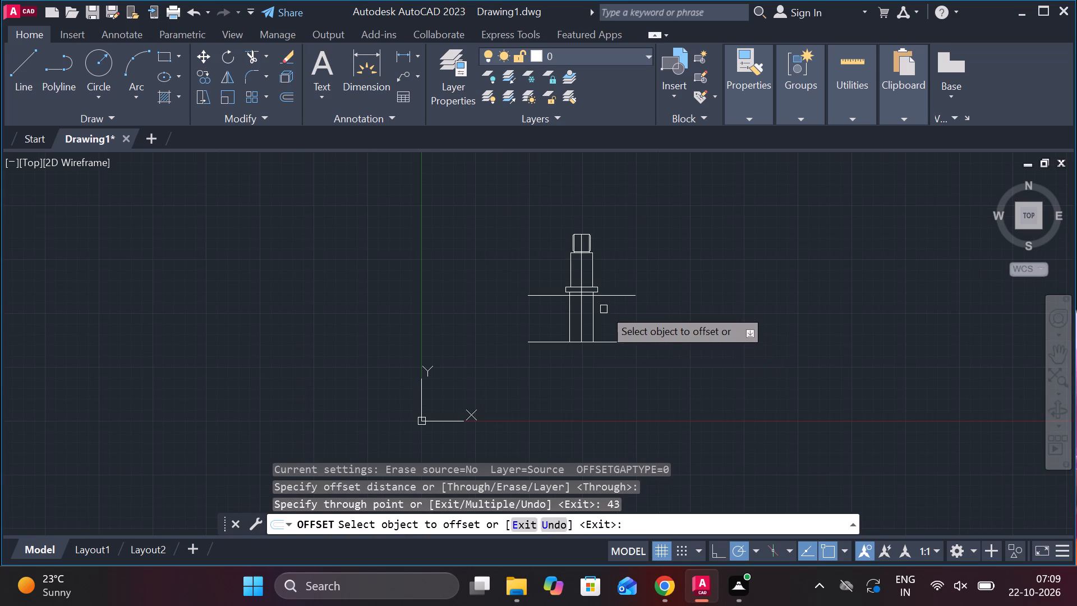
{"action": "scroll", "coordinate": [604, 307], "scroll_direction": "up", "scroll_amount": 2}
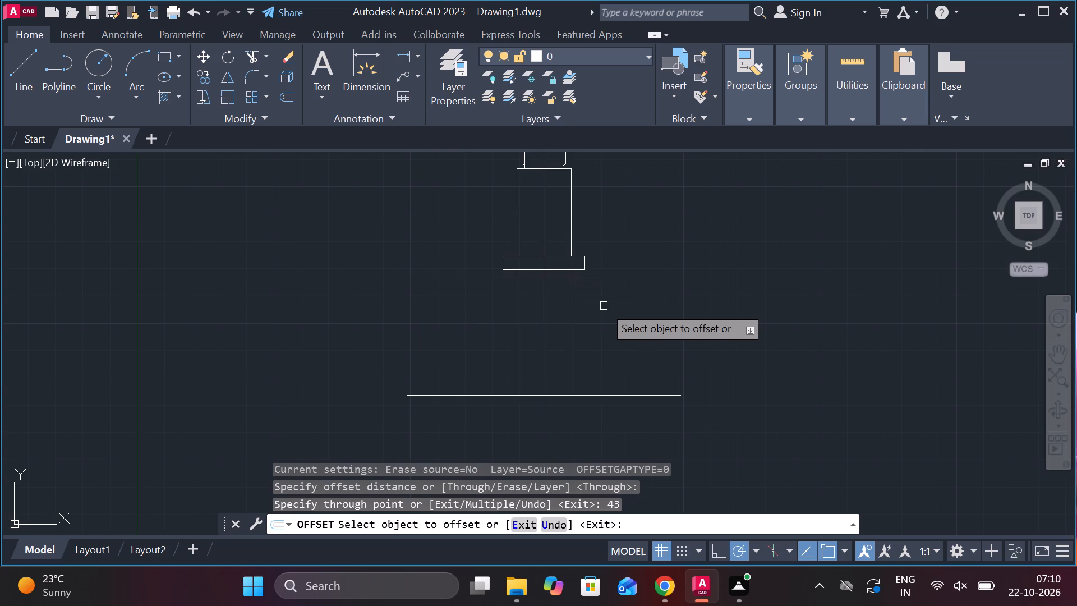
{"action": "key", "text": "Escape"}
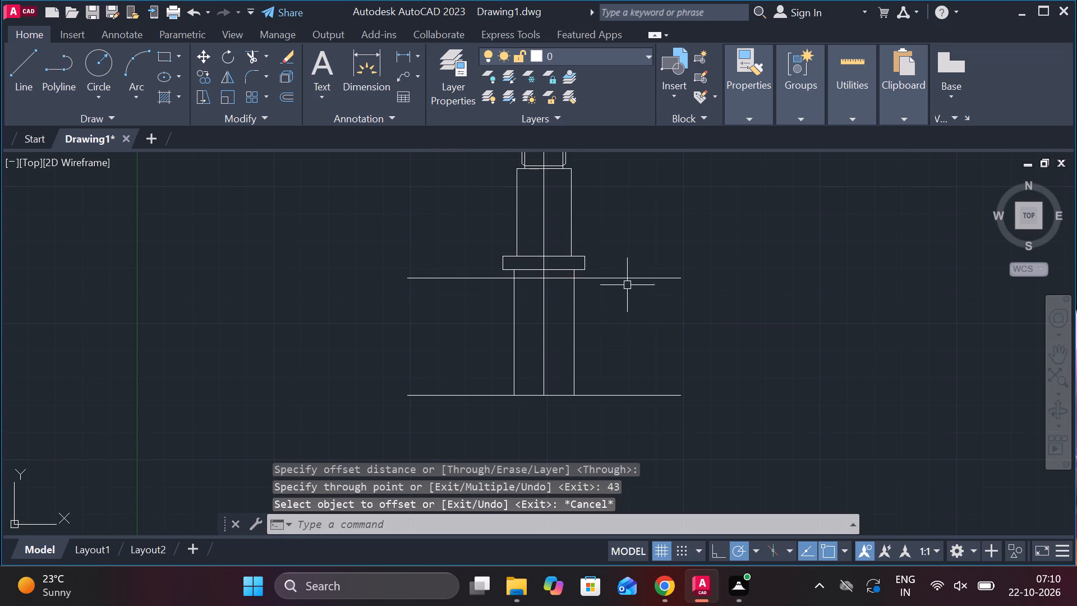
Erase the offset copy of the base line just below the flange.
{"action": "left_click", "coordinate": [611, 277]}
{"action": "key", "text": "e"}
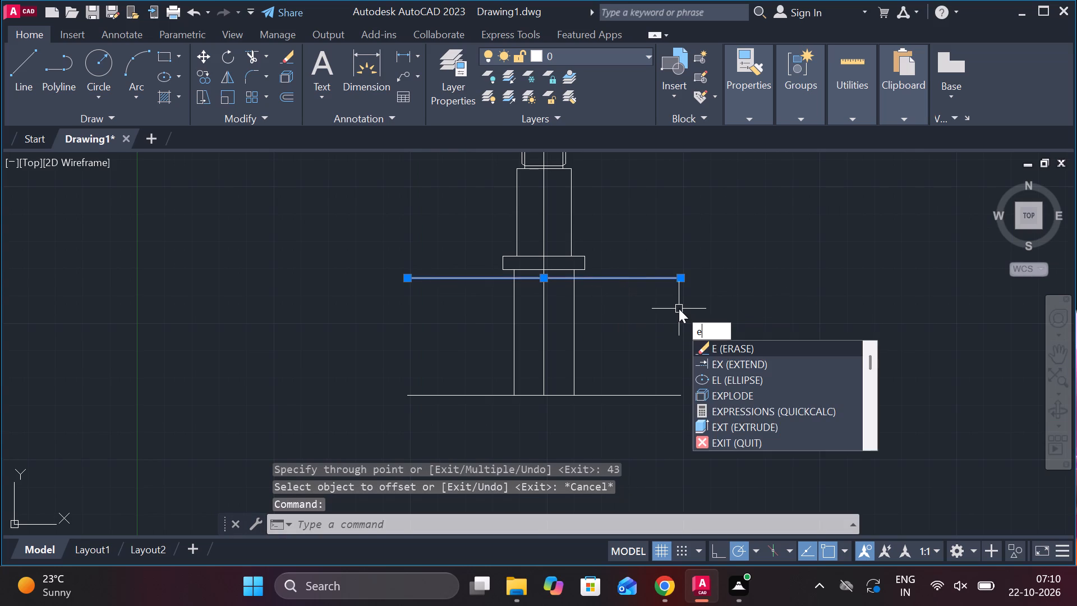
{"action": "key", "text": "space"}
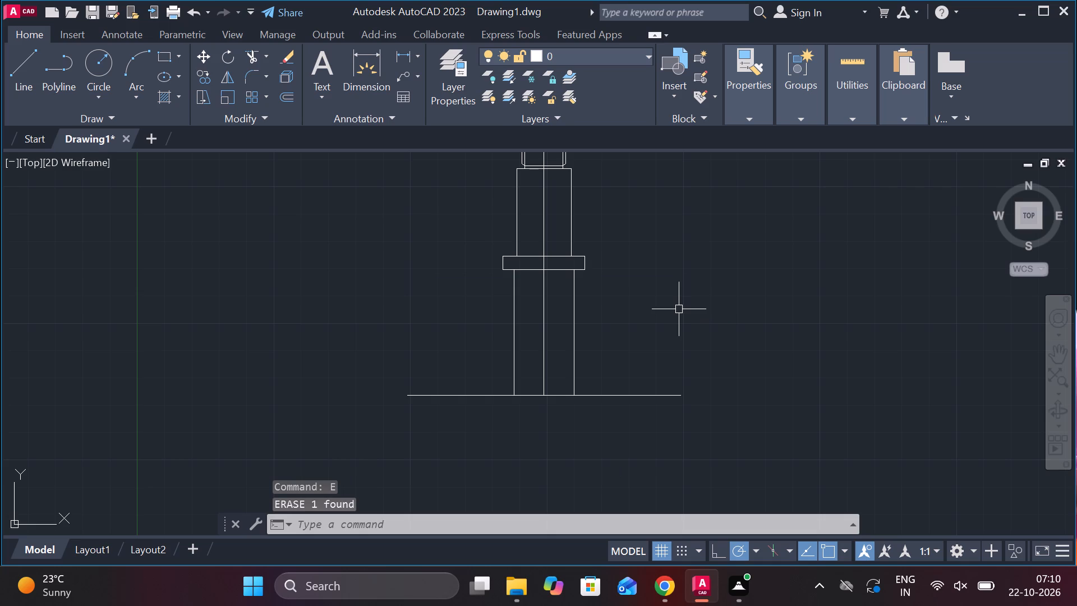
Lengthen the vertical centreline by 30 units at its lower end.
{"action": "left_click", "coordinate": [540, 339]}
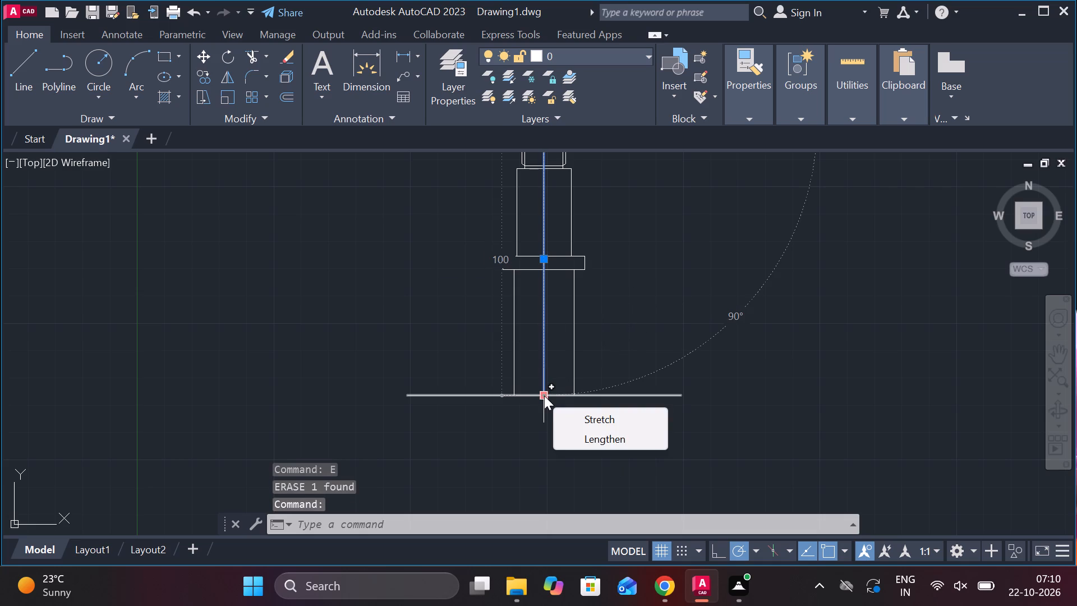
{"action": "left_click", "coordinate": [586, 435]}
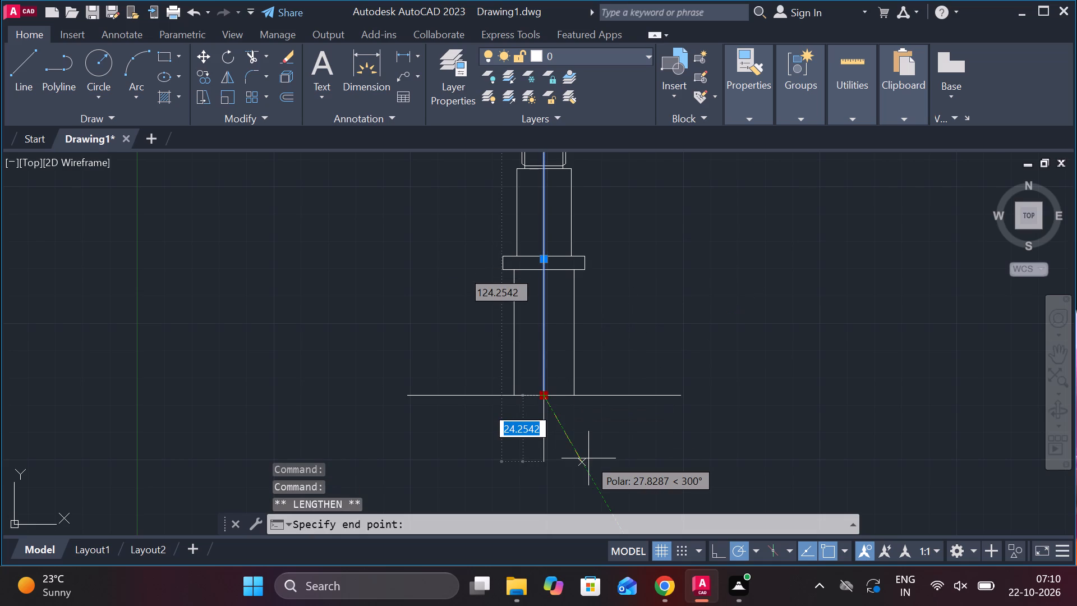
{"action": "type", "text": "30"}
{"action": "key", "text": "Return"}
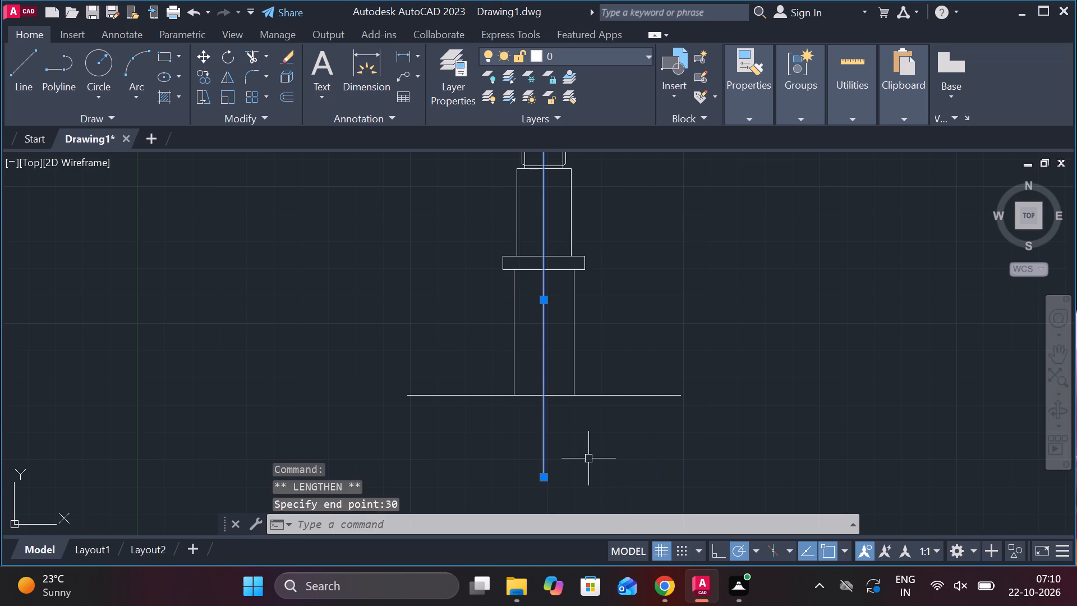
{"action": "key", "text": "Escape"}
Move the horizontal base line by its midpoint down to the centreline's new lower endpoint.
{"action": "left_click", "coordinate": [610, 394]}
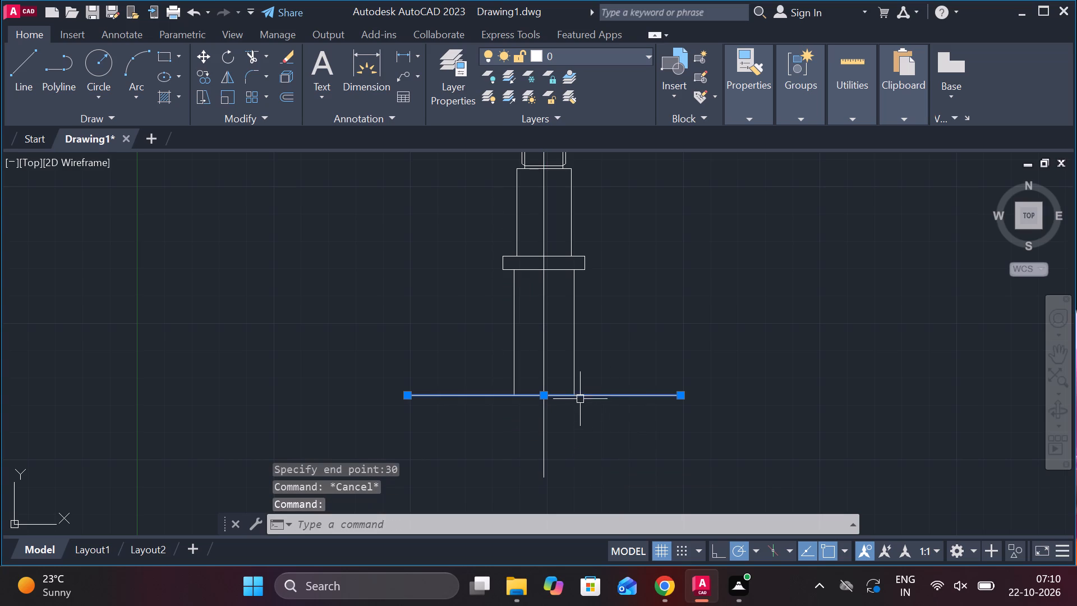
{"action": "left_click", "coordinate": [539, 394]}
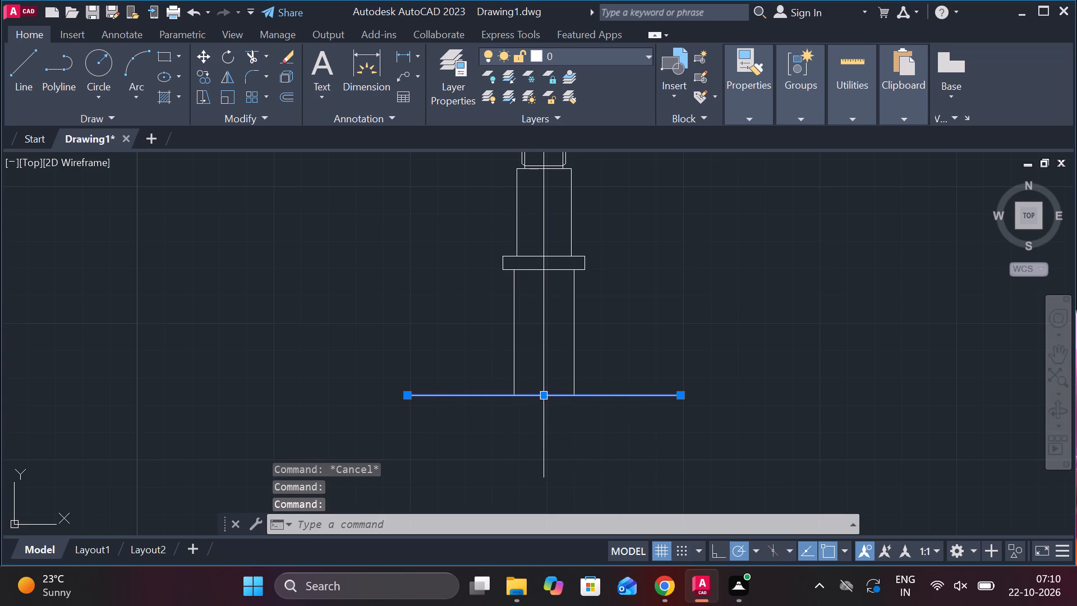
{"action": "left_click", "coordinate": [546, 395]}
{"action": "scroll", "coordinate": [542, 465], "scroll_direction": "up", "scroll_amount": 3}
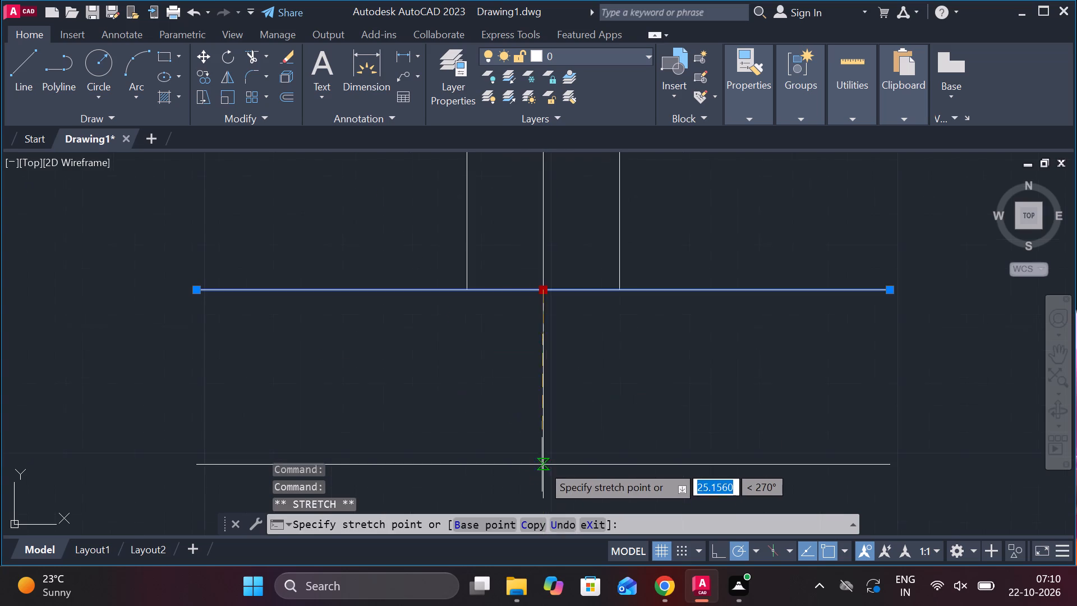
{"action": "middle_click_drag", "start_coordinate": [552, 447], "coordinate": [525, 311]}
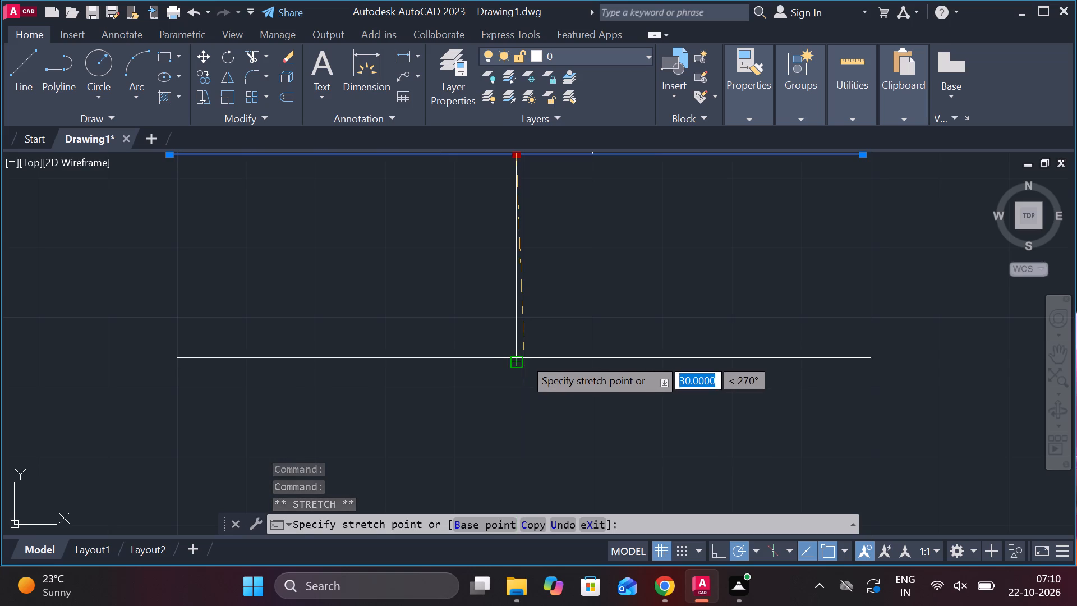
{"action": "left_click", "coordinate": [524, 358]}
{"action": "key", "text": "Escape"}
Offset the relocated horizontal base line 43 units upward.
{"action": "scroll", "coordinate": [716, 303], "scroll_direction": "down", "scroll_amount": 2}
{"action": "middle_click_drag", "start_coordinate": [719, 304], "coordinate": [689, 351]}
{"action": "middle_click_drag", "start_coordinate": [673, 356], "coordinate": [600, 407]}
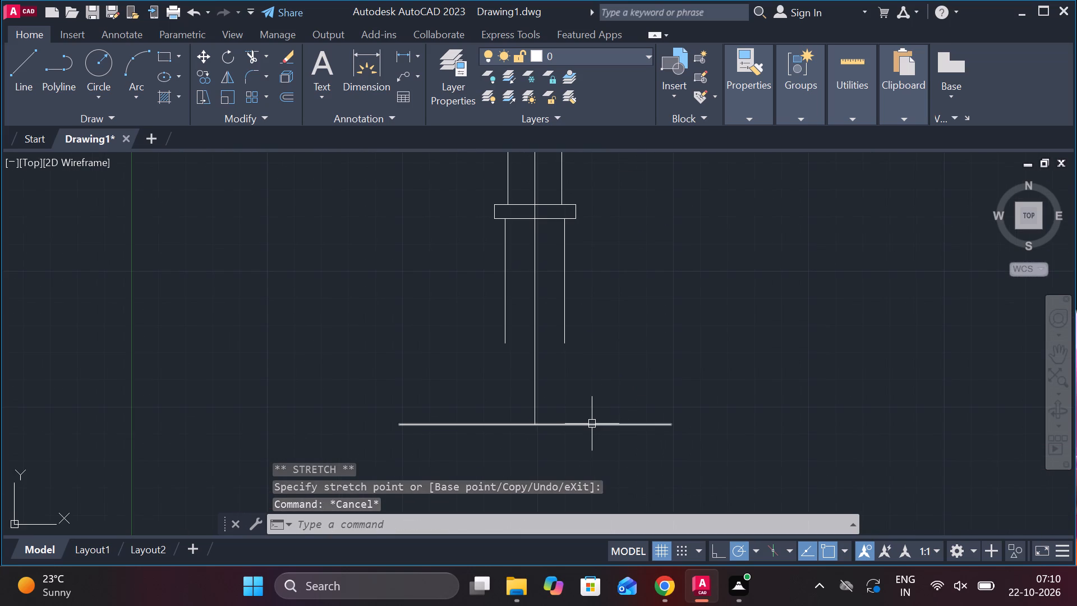
{"action": "left_click", "coordinate": [592, 424]}
{"action": "key", "text": "o"}
{"action": "key", "text": "Return"}
{"action": "key", "text": "Return"}
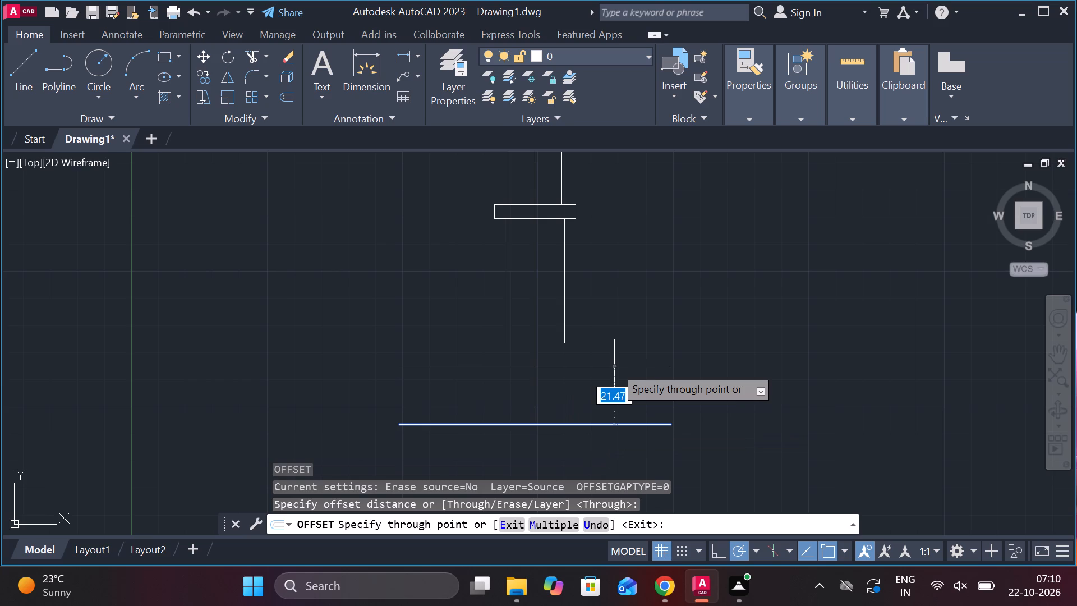
{"action": "type", "text": "43"}
{"action": "key", "text": "space"}
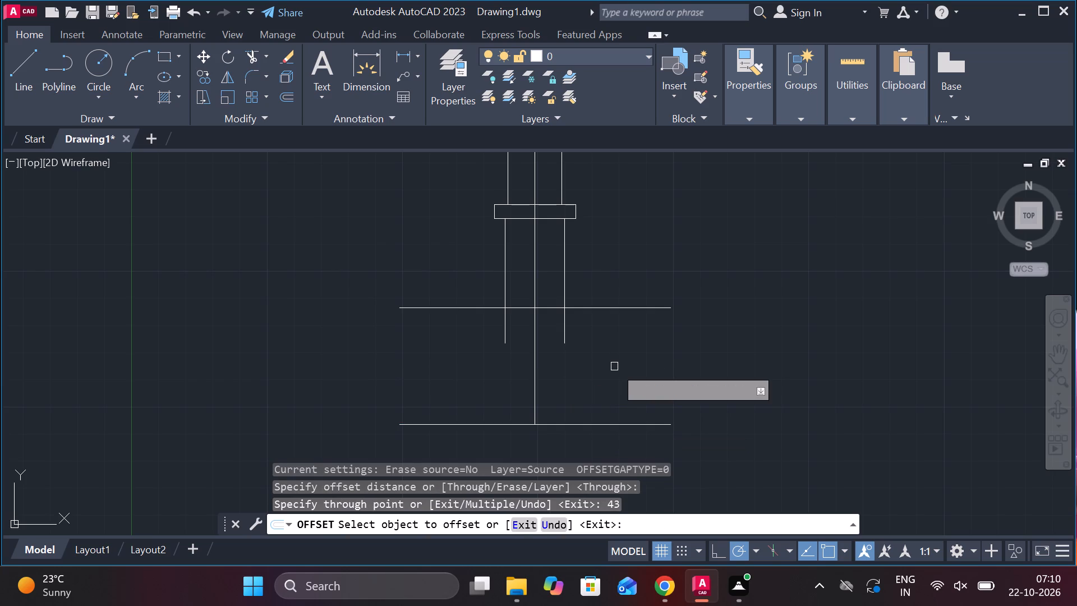
{"action": "key", "text": "Escape"}
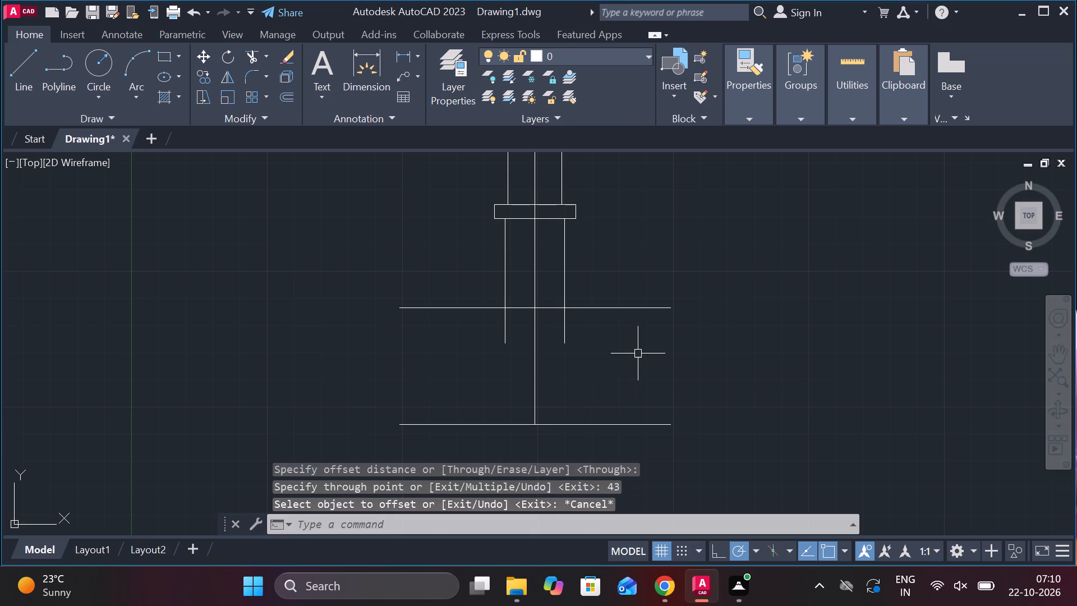
Draw vertical lines joining the right and left ends of the two horizontal lines to close the base rectangle.
{"action": "key", "text": "l"}
{"action": "key", "text": "Return"}
{"action": "left_click", "coordinate": [668, 314]}
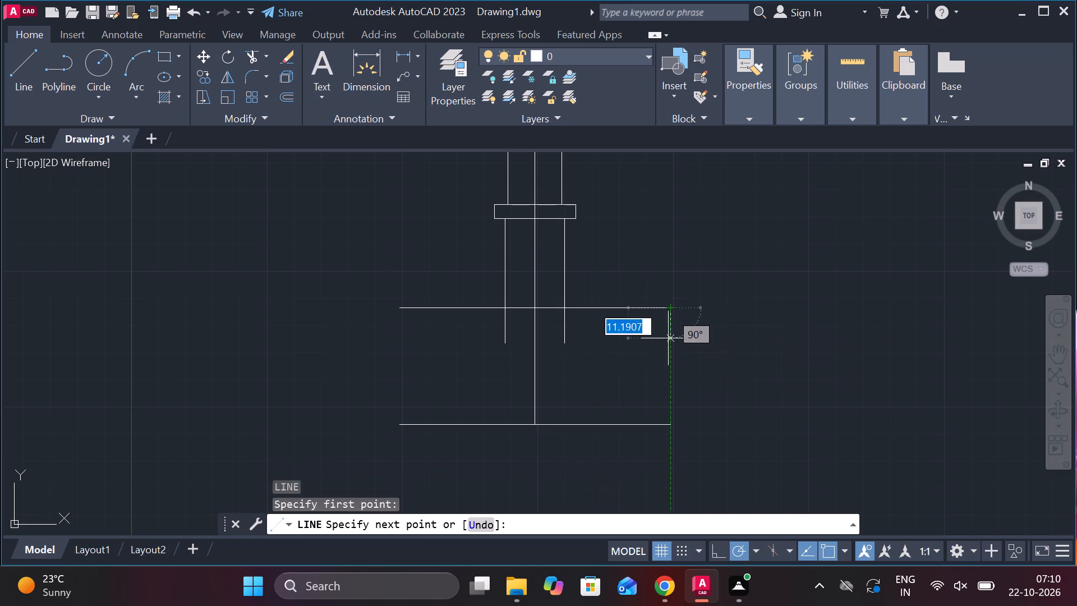
{"action": "left_click", "coordinate": [670, 425]}
{"action": "key", "text": "Escape"}
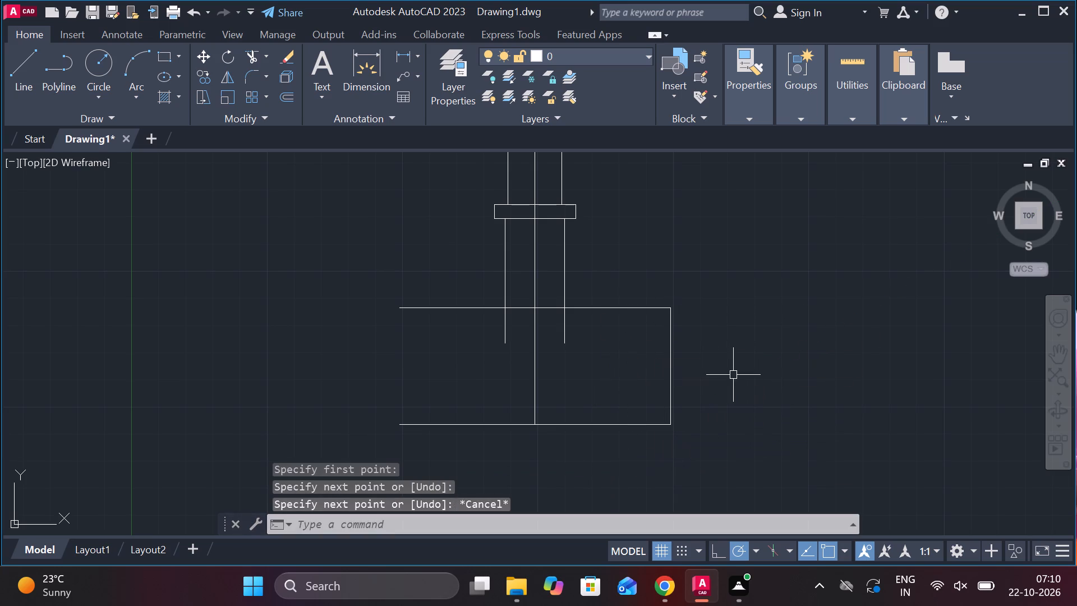
{"action": "key", "text": "space"}
{"action": "left_click", "coordinate": [411, 301]}
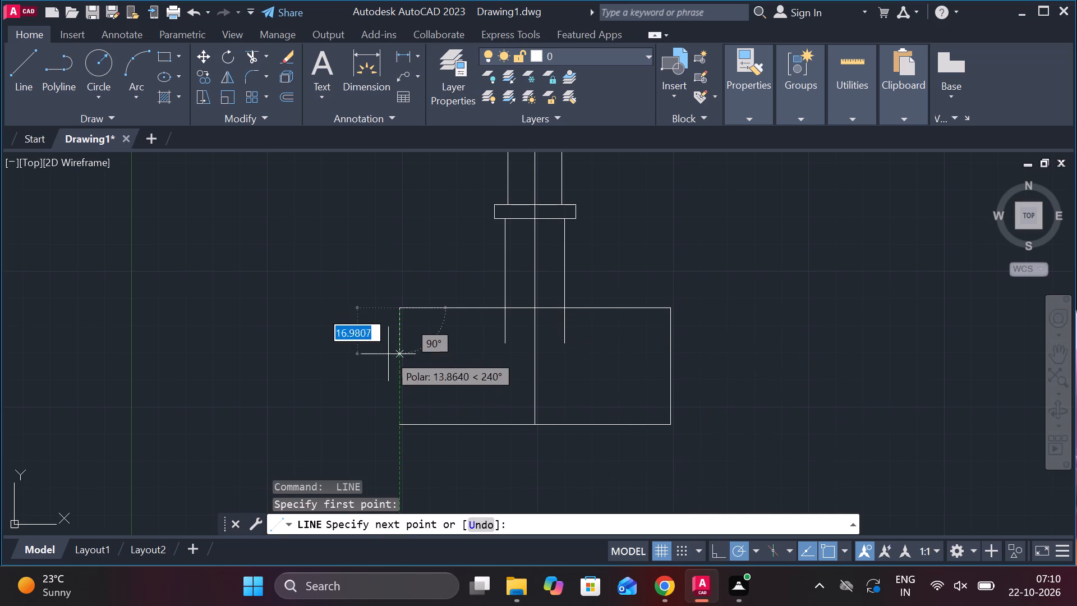
{"action": "left_click", "coordinate": [394, 421]}
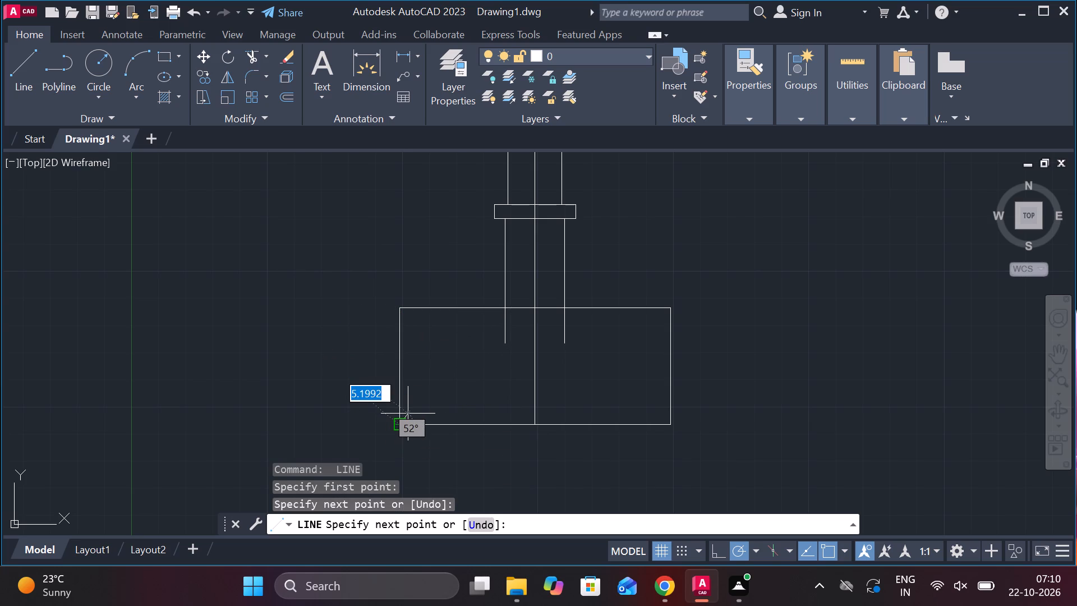
{"action": "left_click", "coordinate": [408, 414]}
{"action": "key", "text": "Escape"}
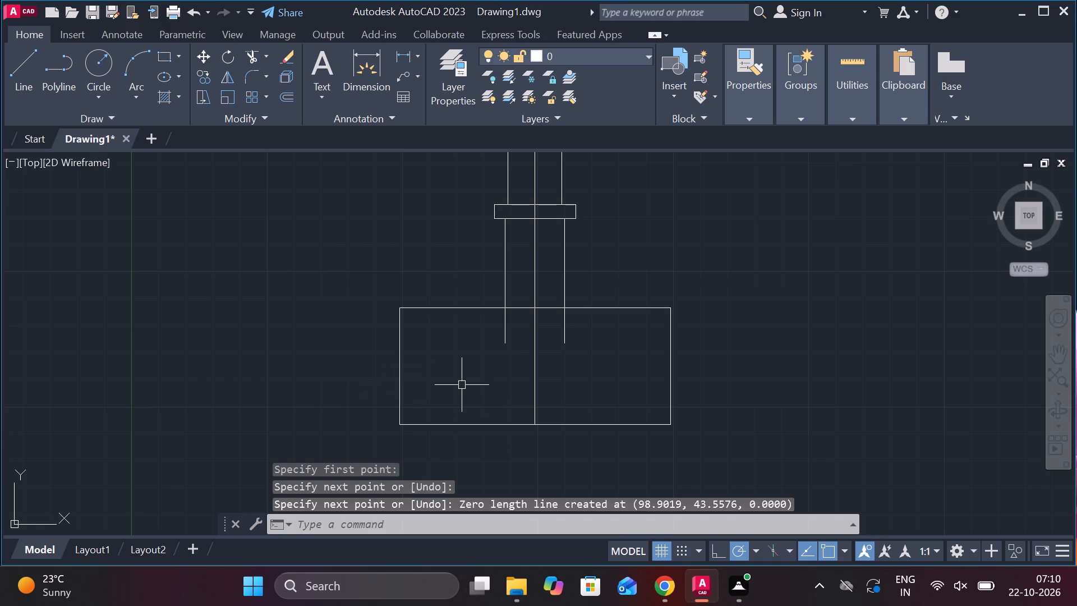
Offset the base rectangle's bottom line 25 units upward.
{"action": "left_click", "coordinate": [448, 425]}
{"action": "key", "text": "o"}
{"action": "key", "text": "Return"}
{"action": "key", "text": "Return"}
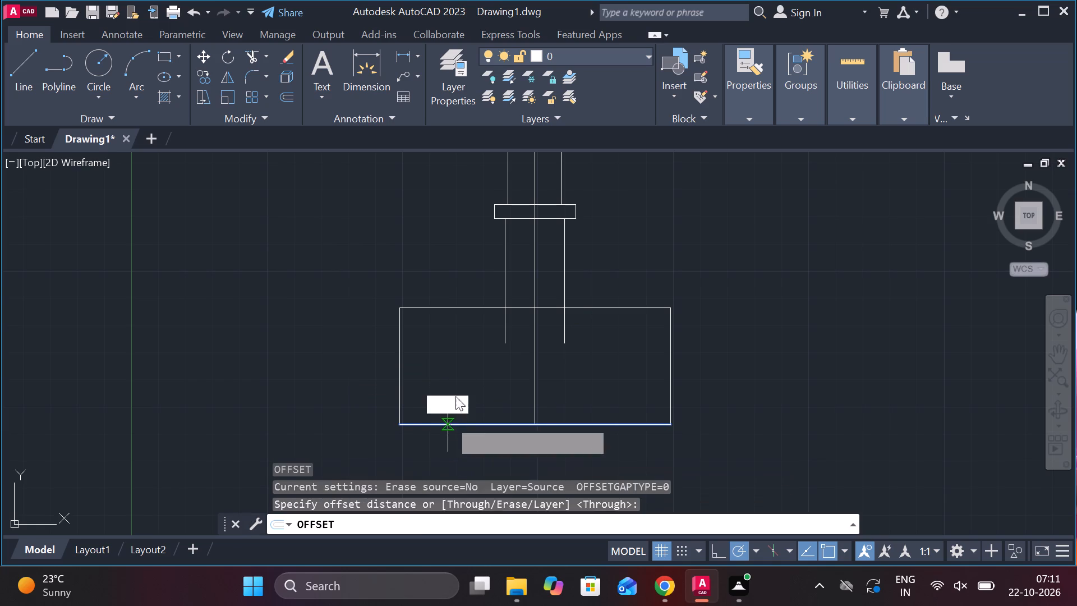
{"action": "type", "text": "25"}
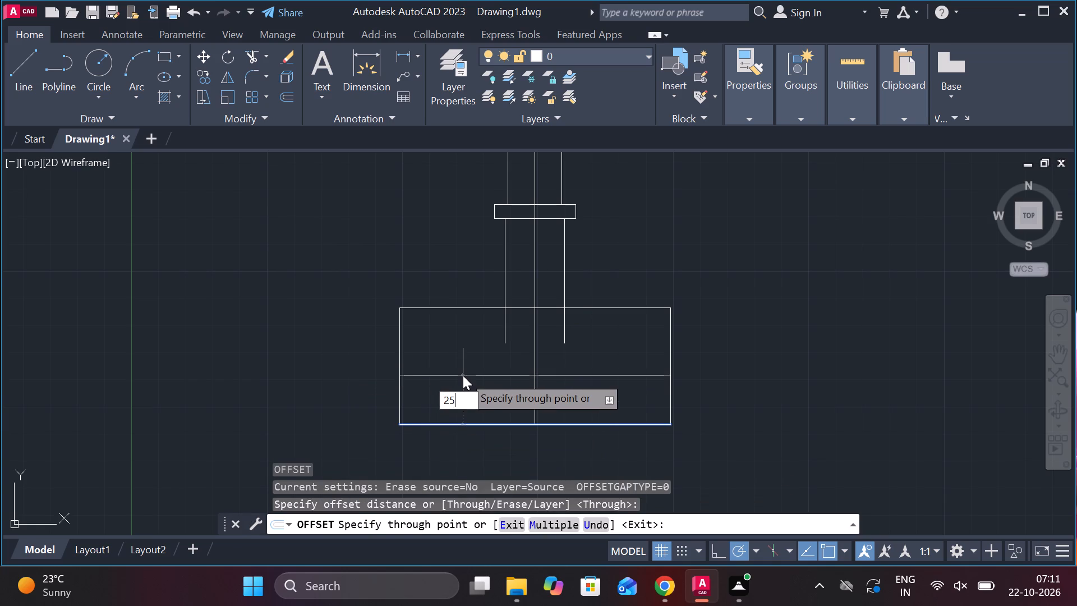
{"action": "key", "text": "space"}
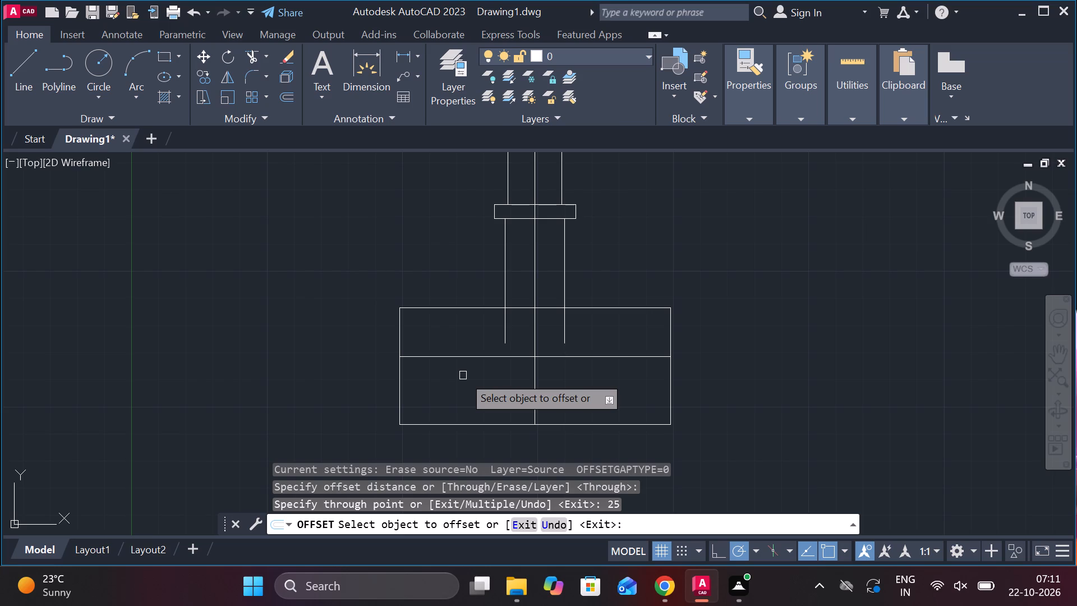
{"action": "key", "text": "Escape"}
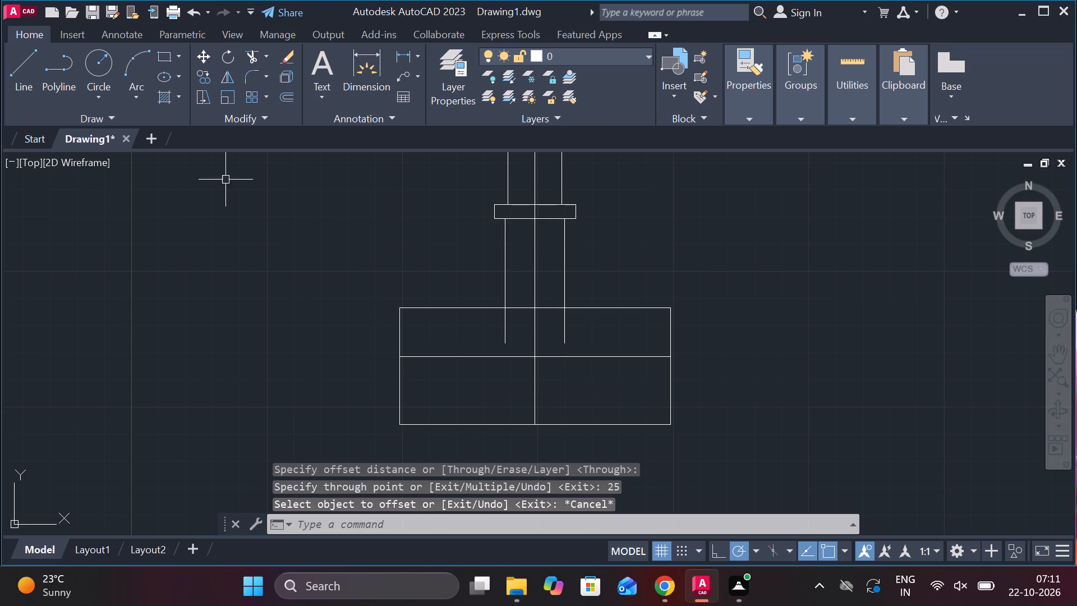
Draw a radius-25 circle tangent to the base rectangle's left side and bottom line.
{"action": "left_click", "coordinate": [100, 100]}
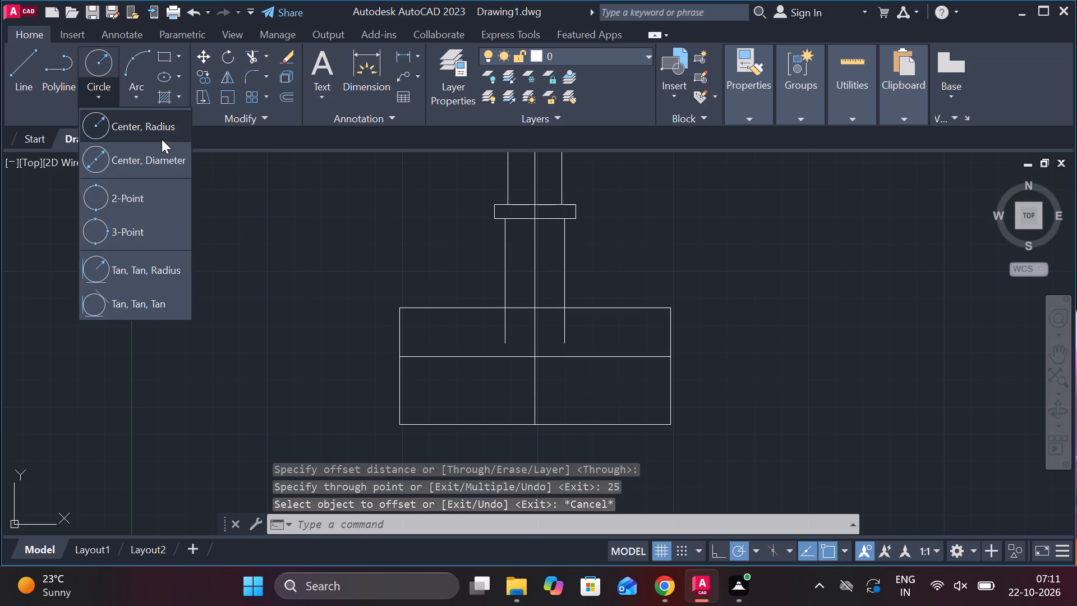
{"action": "left_click", "coordinate": [161, 267]}
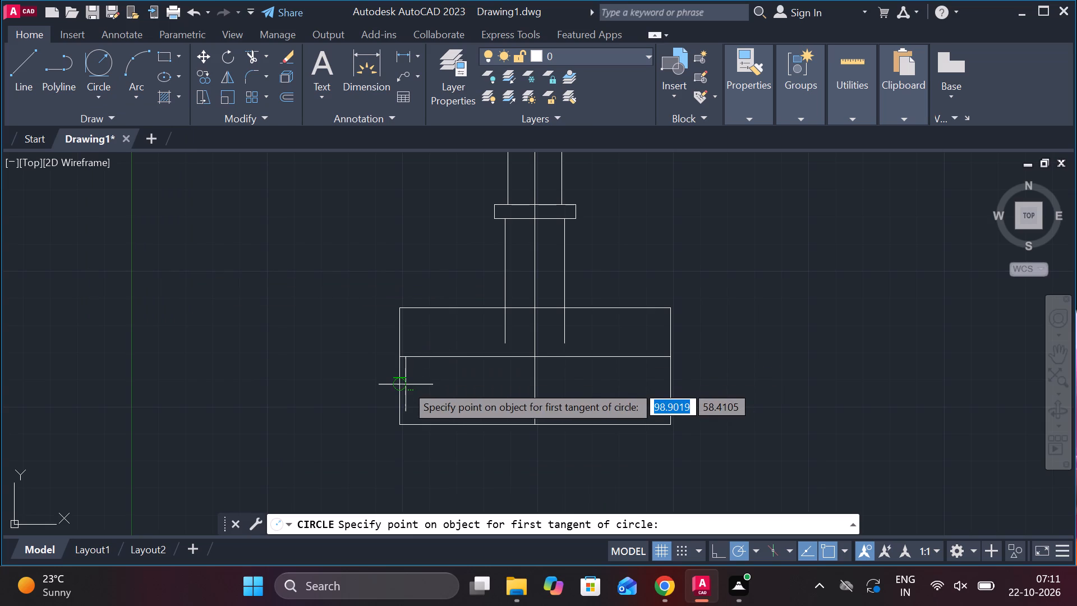
{"action": "left_click", "coordinate": [406, 377]}
{"action": "left_click", "coordinate": [427, 414]}
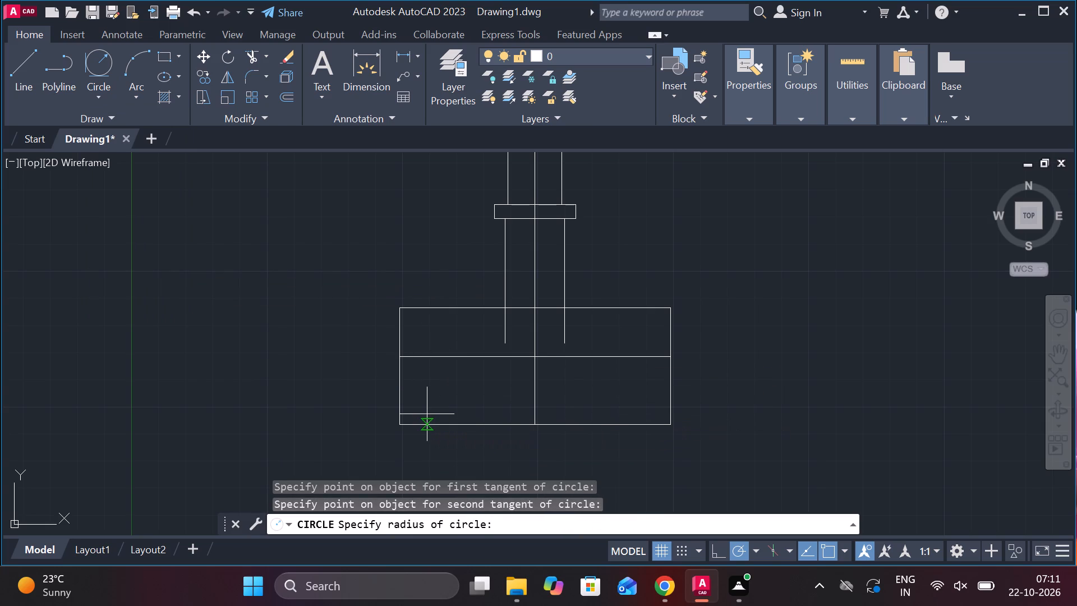
{"action": "type", "text": "25"}
{"action": "key", "text": "space"}
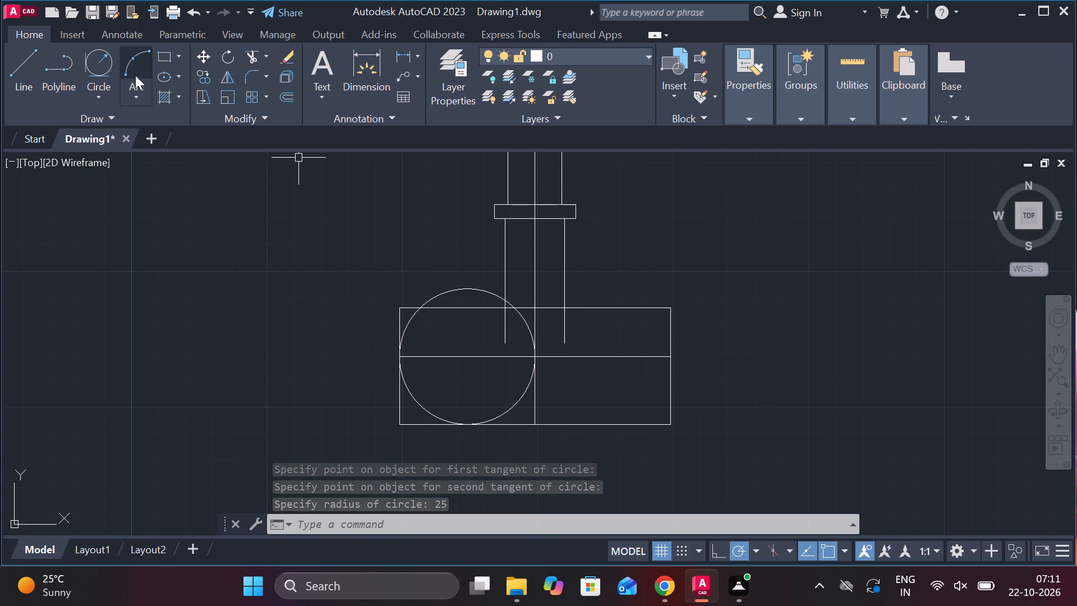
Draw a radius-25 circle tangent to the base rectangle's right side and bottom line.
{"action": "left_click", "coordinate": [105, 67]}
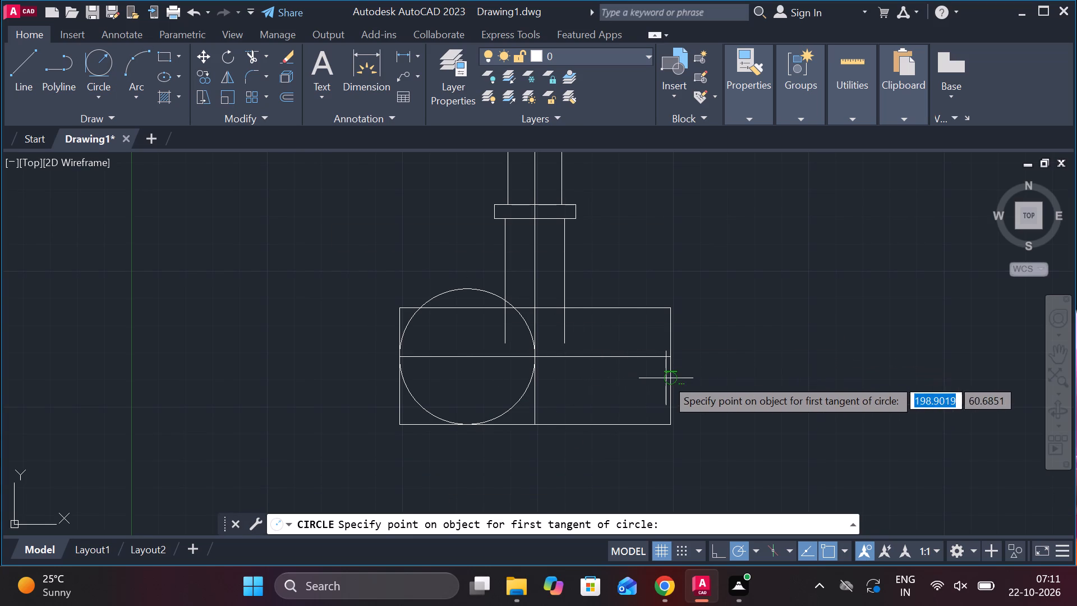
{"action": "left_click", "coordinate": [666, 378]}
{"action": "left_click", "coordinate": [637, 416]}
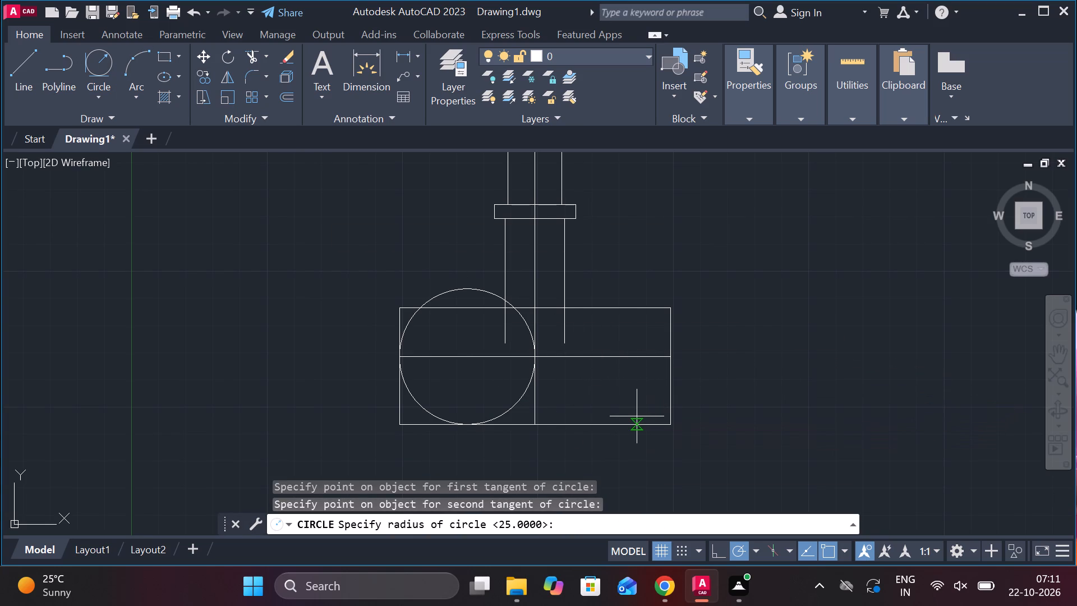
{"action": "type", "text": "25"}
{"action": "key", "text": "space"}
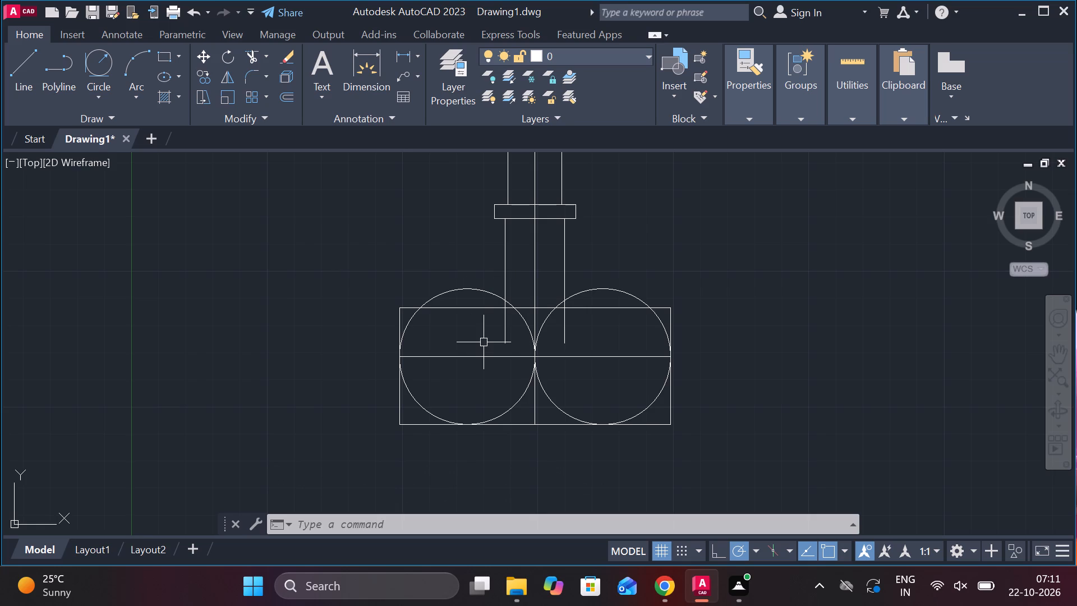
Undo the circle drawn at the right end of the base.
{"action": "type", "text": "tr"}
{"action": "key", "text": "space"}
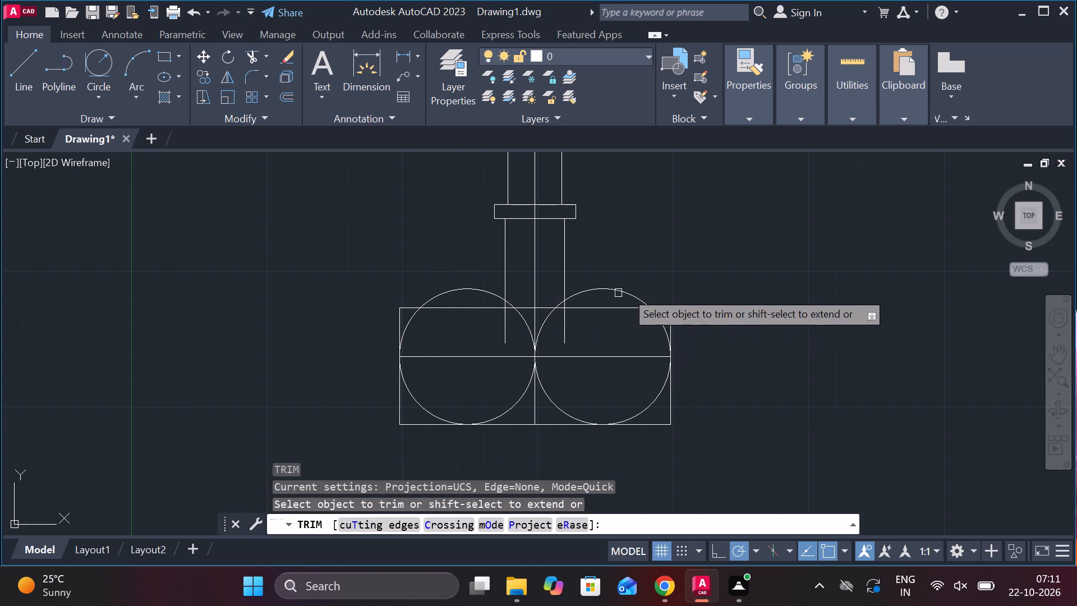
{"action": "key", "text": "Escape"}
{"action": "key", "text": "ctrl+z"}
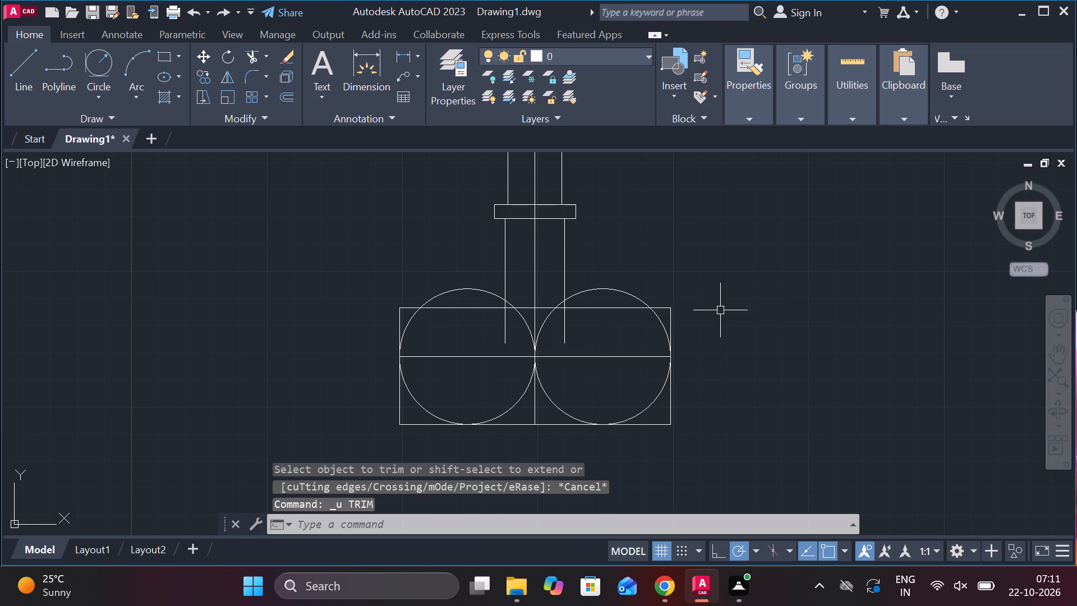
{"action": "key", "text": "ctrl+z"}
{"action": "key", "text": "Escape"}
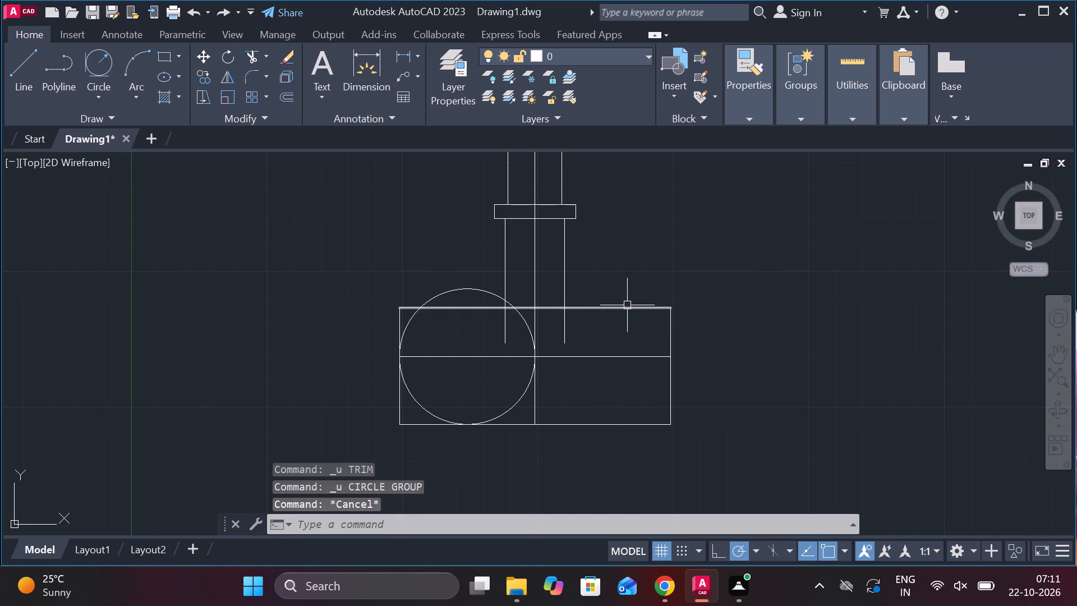
Erase the base rectangle's top horizontal line.
{"action": "left_click", "coordinate": [622, 306]}
{"action": "type", "text": "e"}
{"action": "key", "text": "space"}
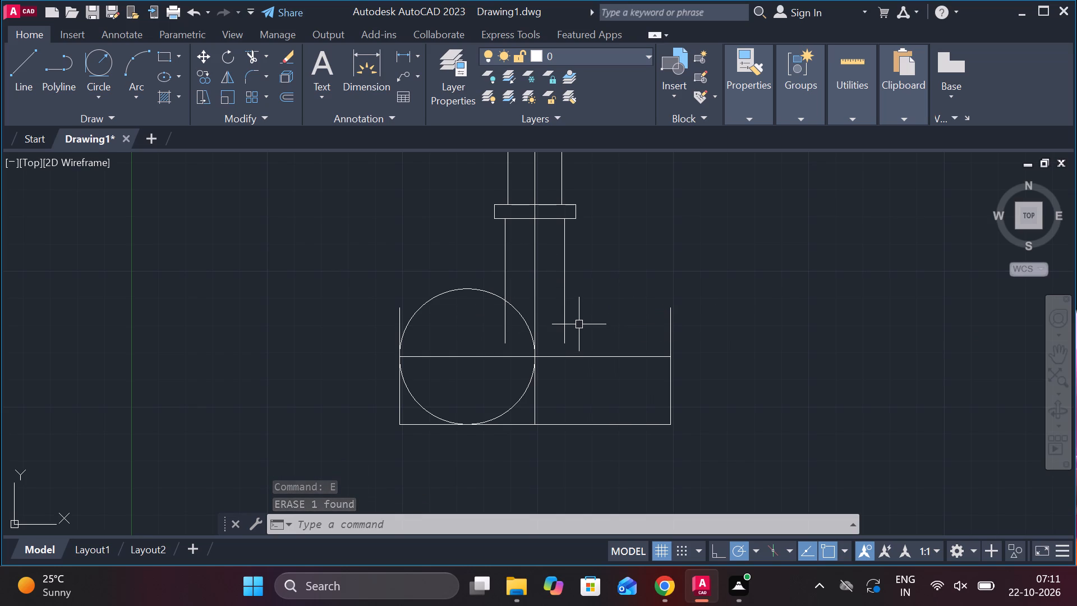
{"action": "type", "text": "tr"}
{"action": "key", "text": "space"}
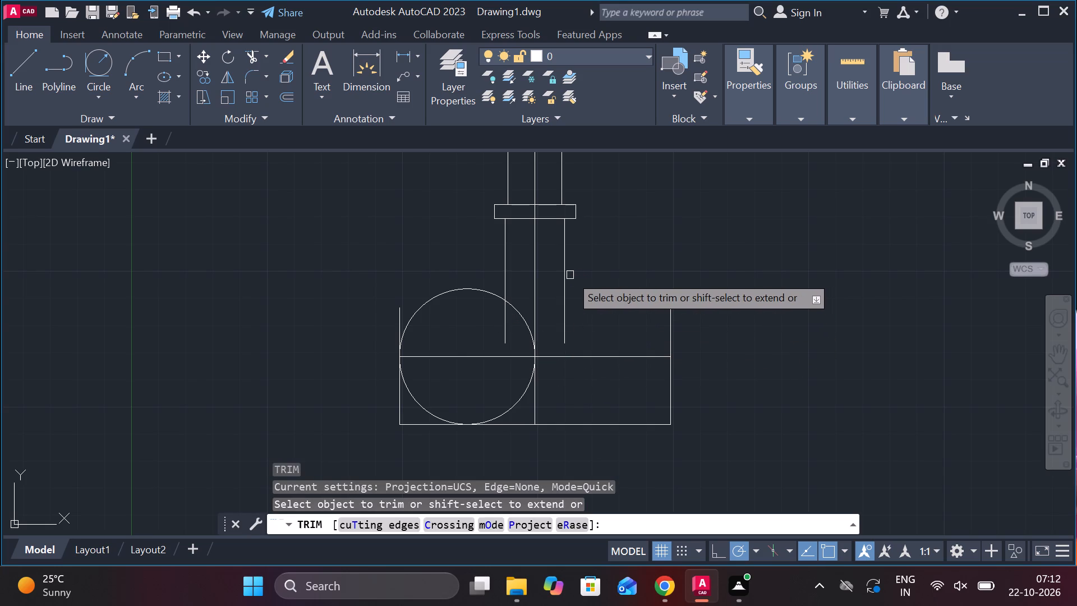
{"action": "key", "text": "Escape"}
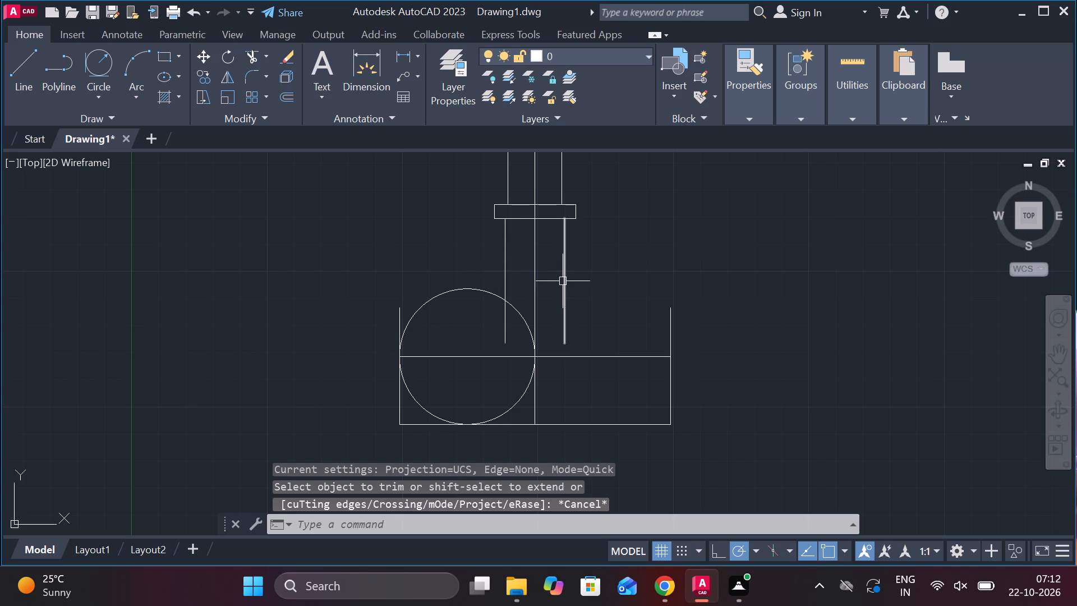
Extend both shank side lines down to the horizontal line 25 units above the base's bottom.
{"action": "type", "text": "ex"}
{"action": "key", "text": "space"}
{"action": "double_click", "coordinate": [506, 278]}
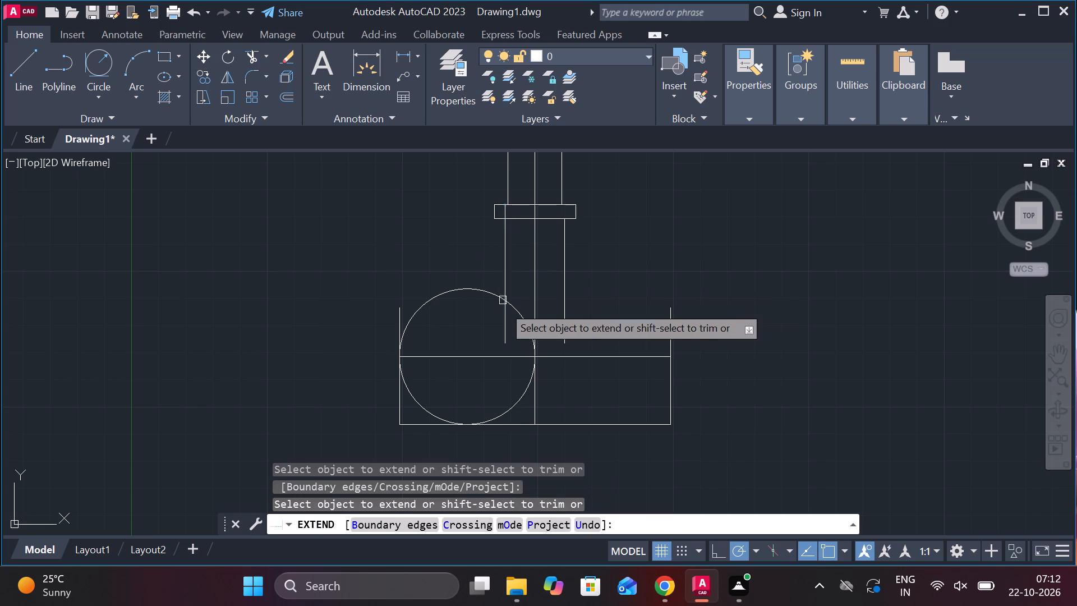
{"action": "left_click", "coordinate": [501, 308]}
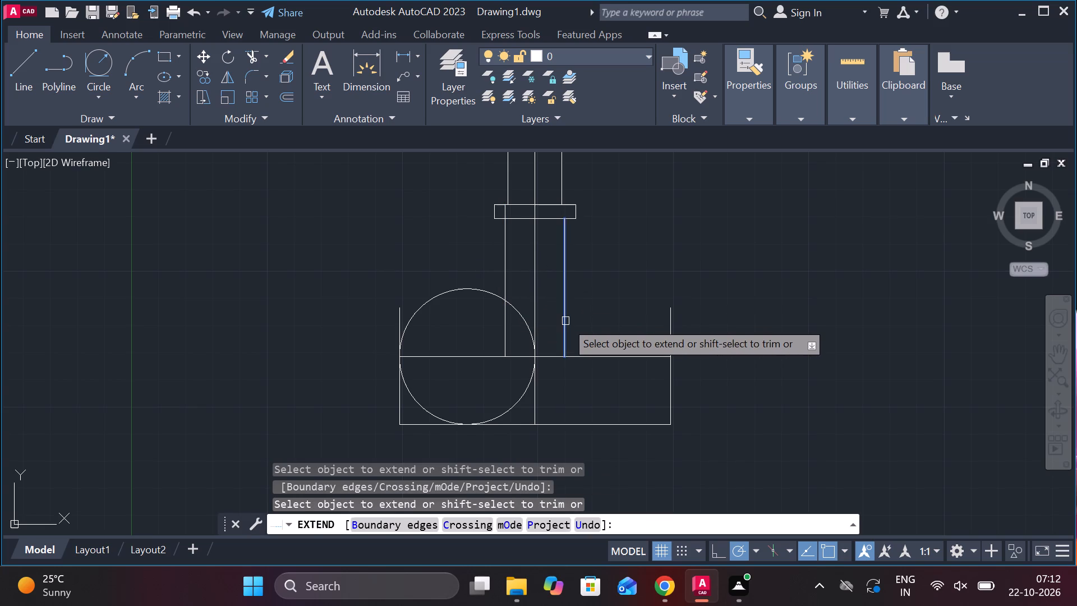
{"action": "left_click", "coordinate": [565, 321]}
{"action": "key", "text": "Escape"}
Trim off the piece of the left shank line that runs through the flange.
{"action": "scroll", "coordinate": [502, 224], "scroll_direction": "up", "scroll_amount": 3}
{"action": "type", "text": "tr"}
{"action": "key", "text": "space"}
{"action": "left_click", "coordinate": [500, 188]}
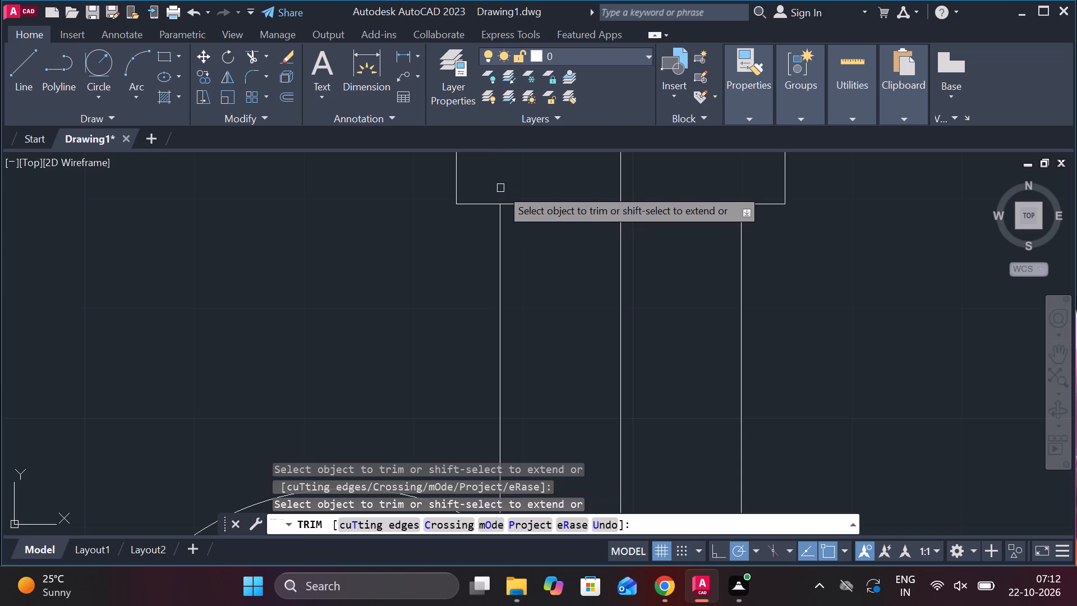
{"action": "scroll", "coordinate": [500, 190], "scroll_direction": "down", "scroll_amount": 3}
{"action": "middle_click", "coordinate": [589, 244]}
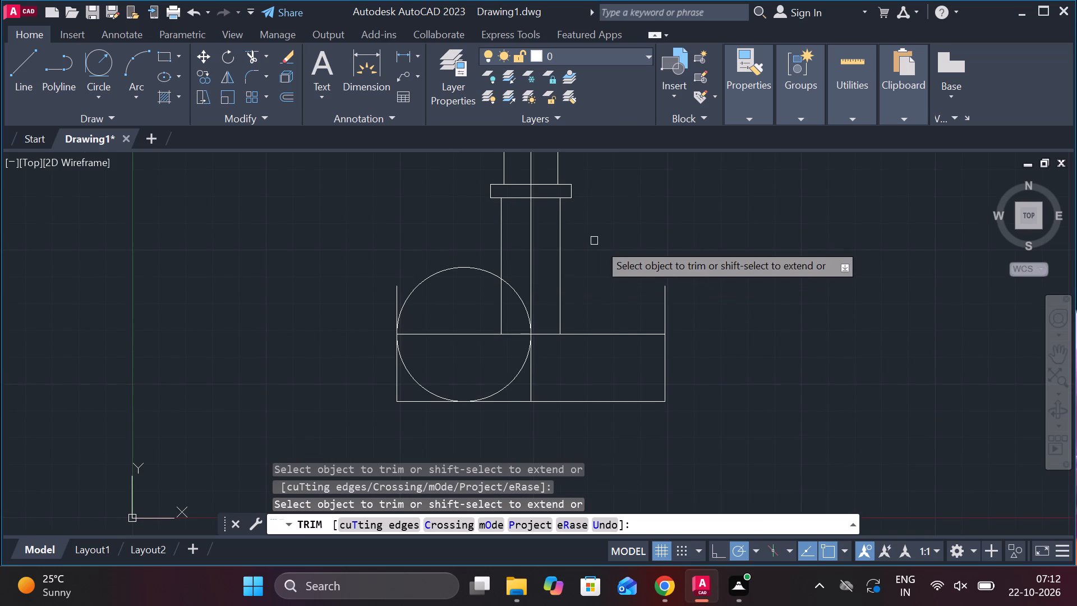
{"action": "key", "text": "Escape"}
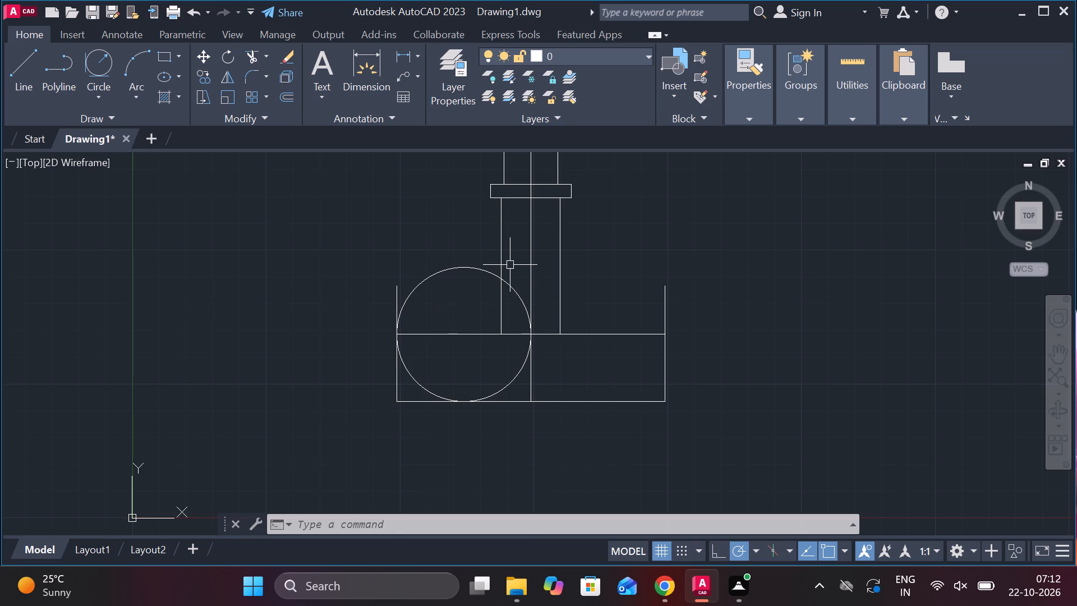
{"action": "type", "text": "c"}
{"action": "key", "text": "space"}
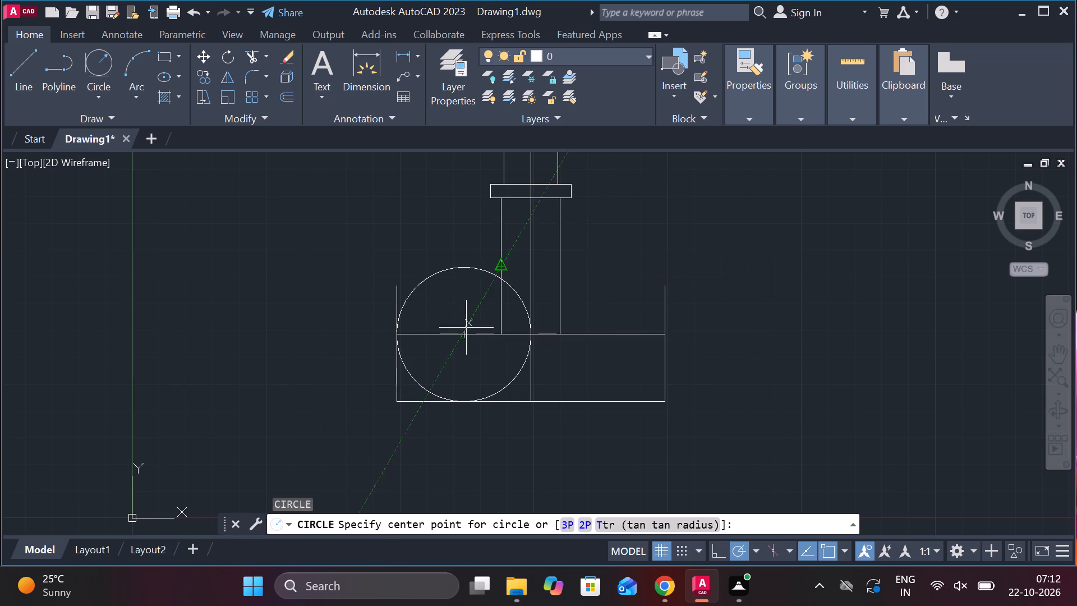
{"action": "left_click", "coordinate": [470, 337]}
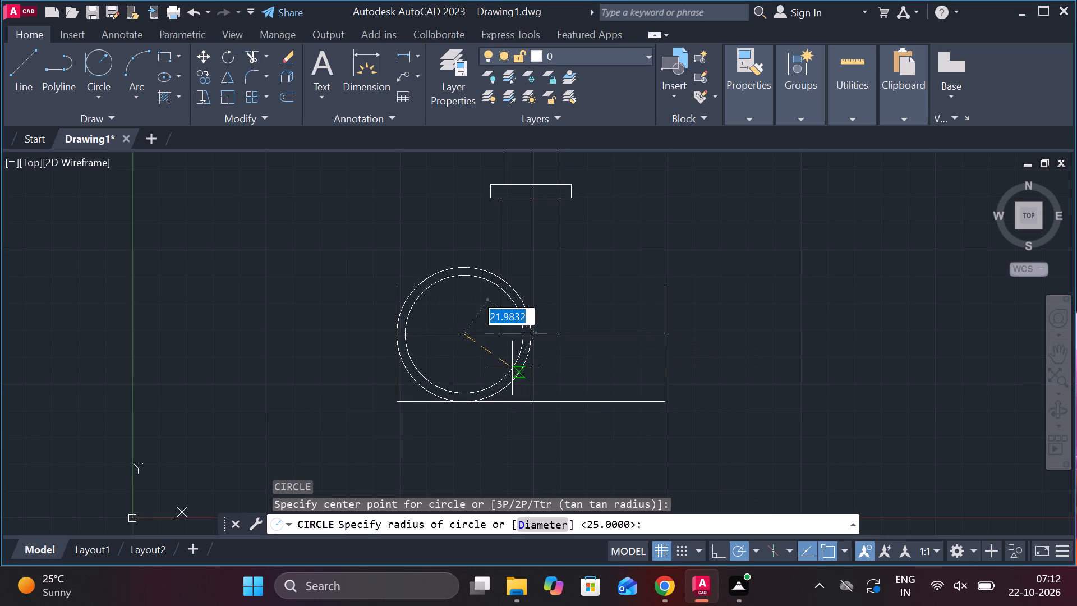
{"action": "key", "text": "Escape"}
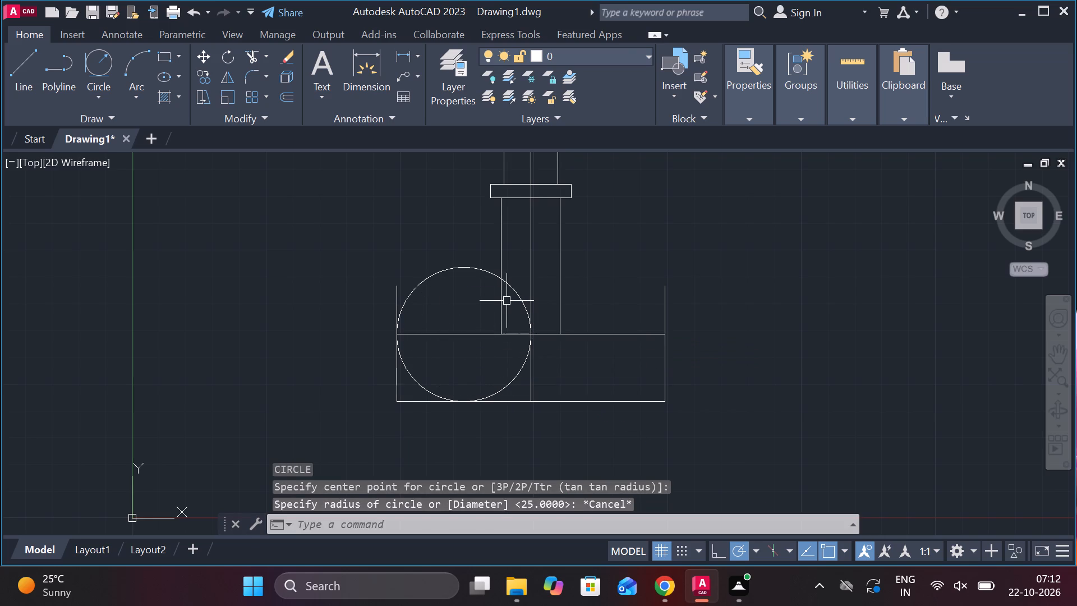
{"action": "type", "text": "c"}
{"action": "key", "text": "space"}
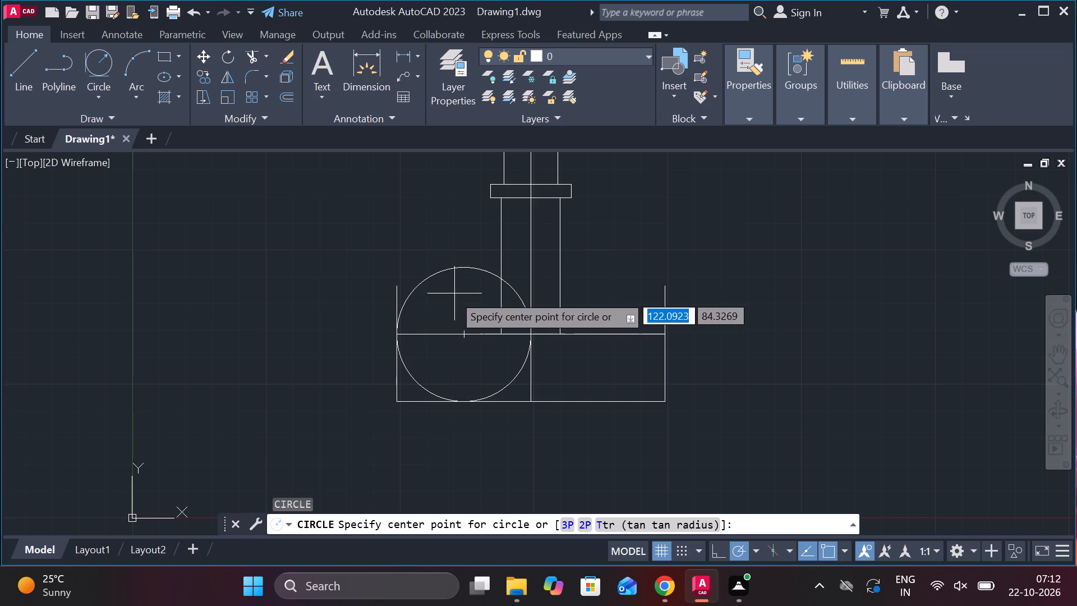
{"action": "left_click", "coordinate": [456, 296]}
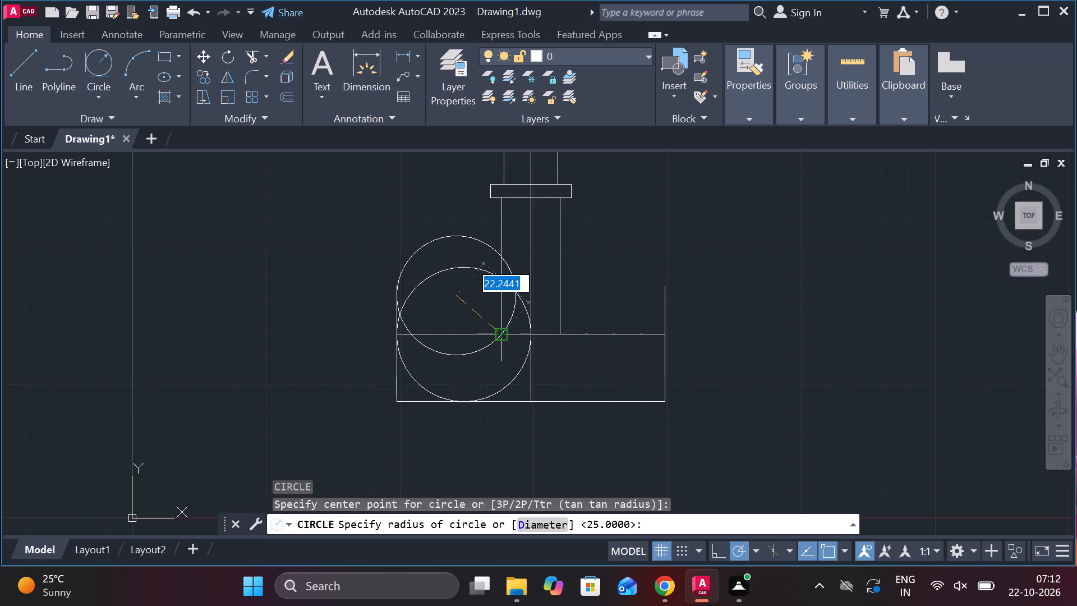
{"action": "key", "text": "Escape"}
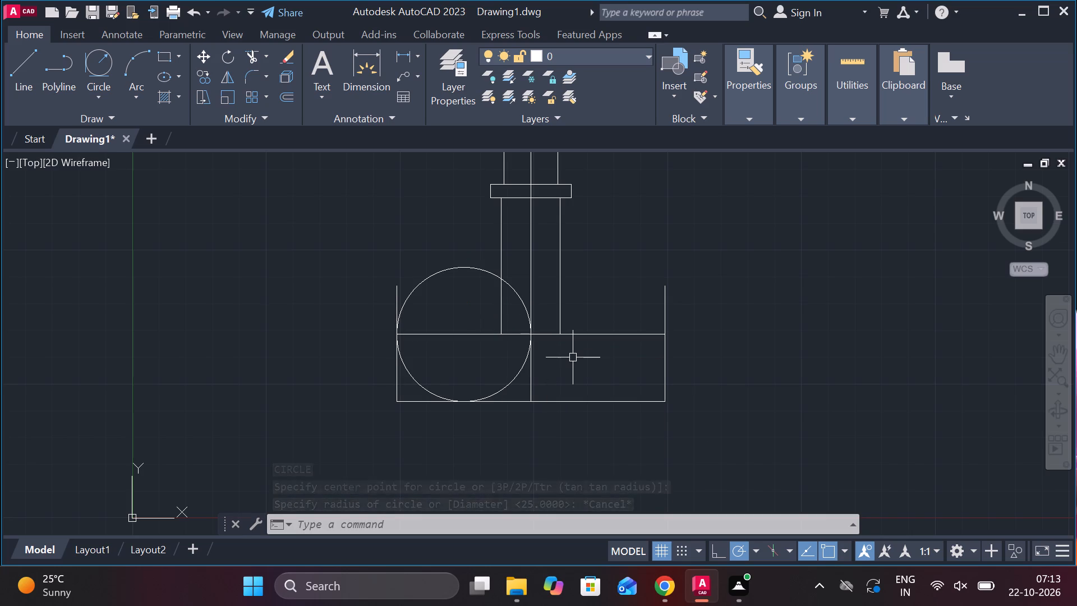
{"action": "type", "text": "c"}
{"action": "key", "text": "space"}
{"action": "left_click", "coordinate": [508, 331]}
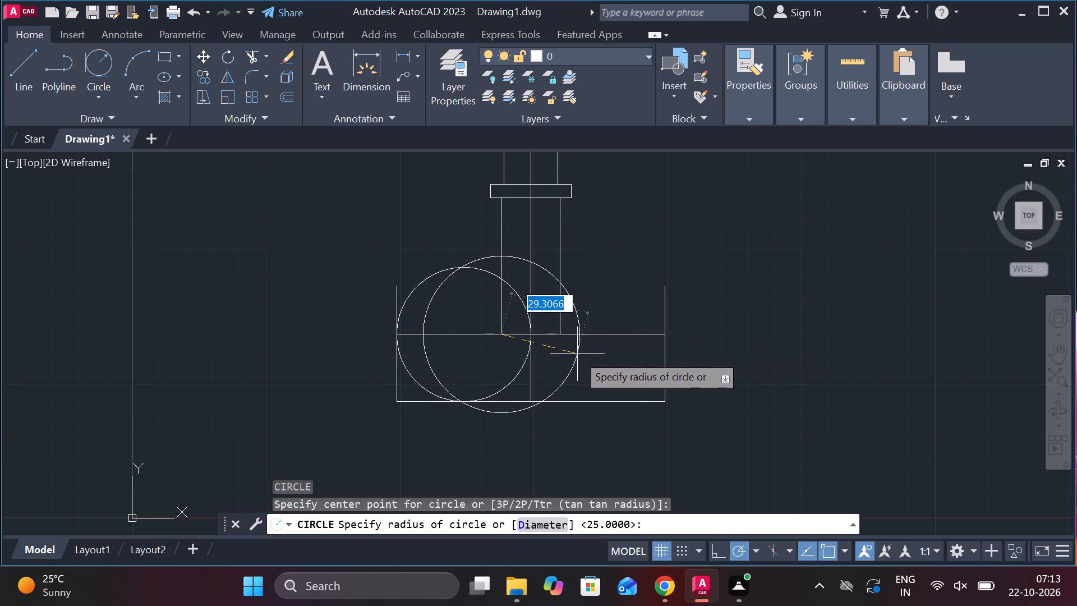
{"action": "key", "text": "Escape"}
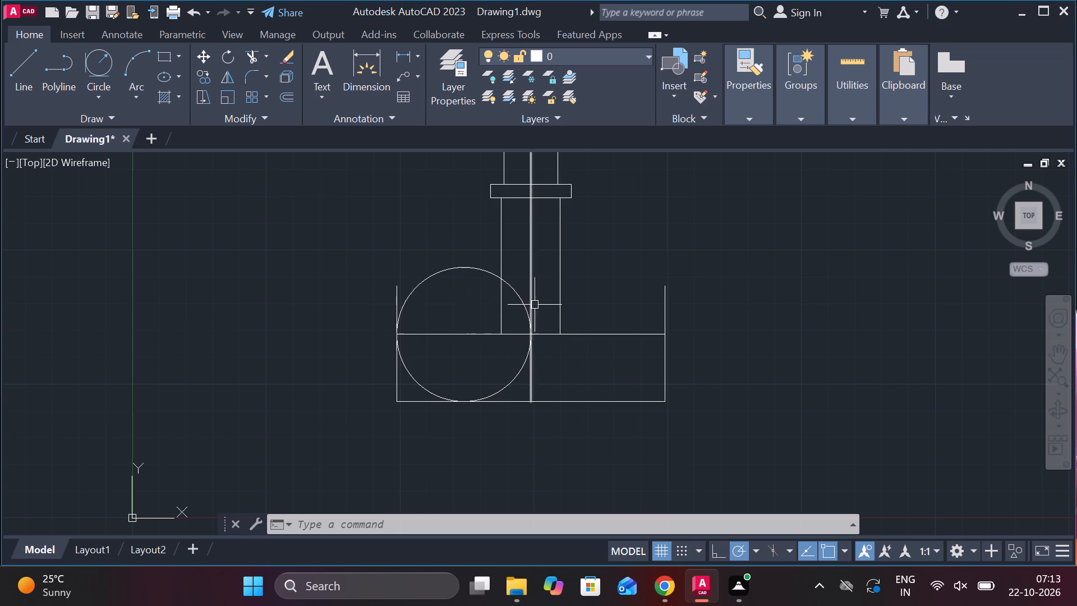
Trim the base's left side above the offset line, the circle's lower-right quarter, and its upper arc between the left shank line and centreline.
{"action": "key", "text": "t"}
{"action": "type", "text": "r"}
{"action": "key", "text": "space"}
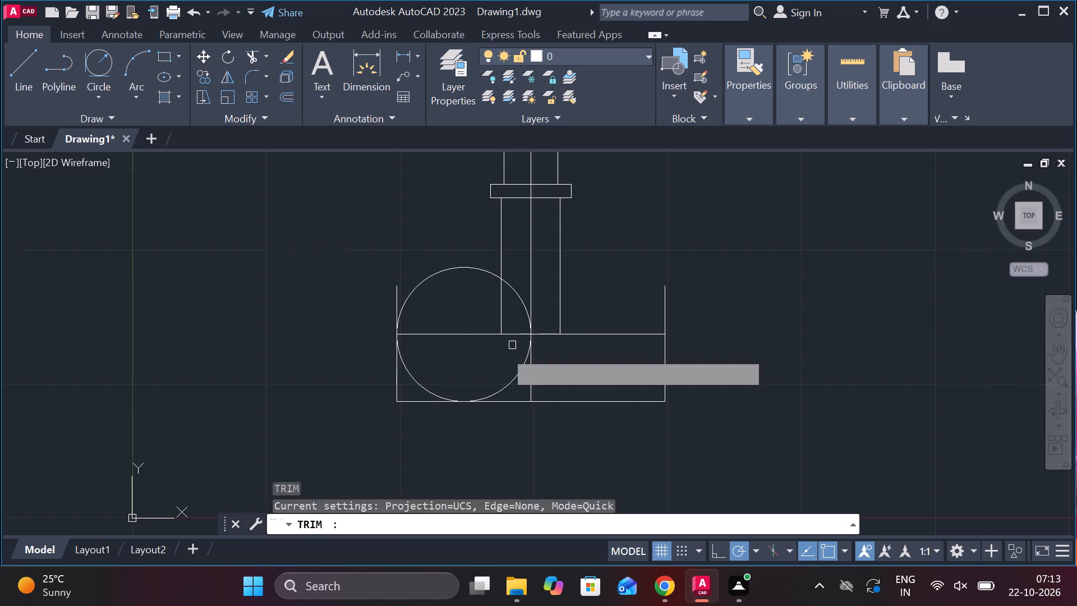
{"action": "left_click", "coordinate": [398, 293]}
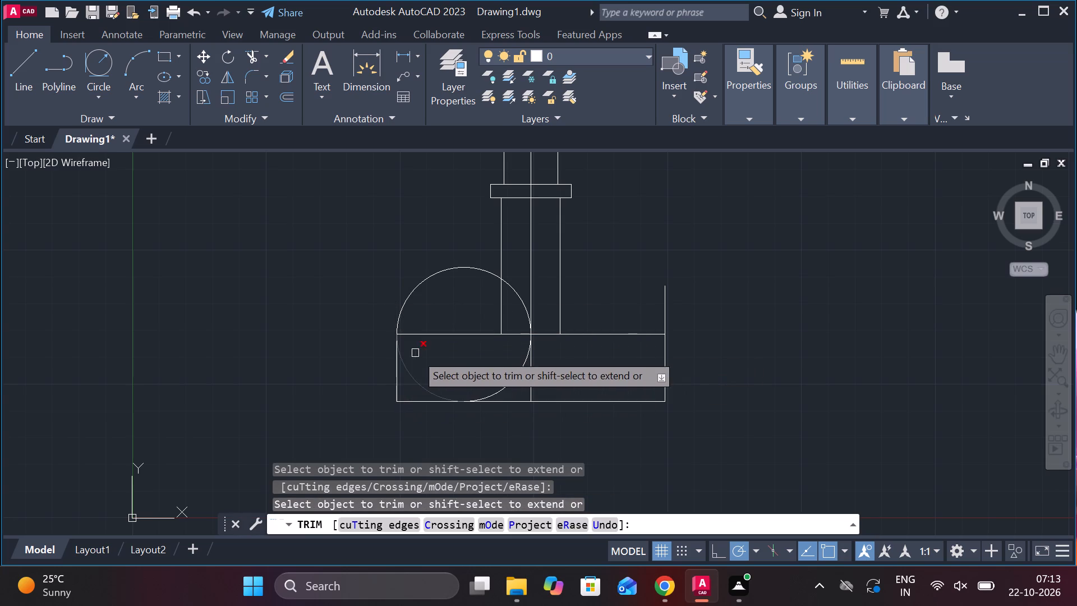
{"action": "left_click", "coordinate": [519, 376]}
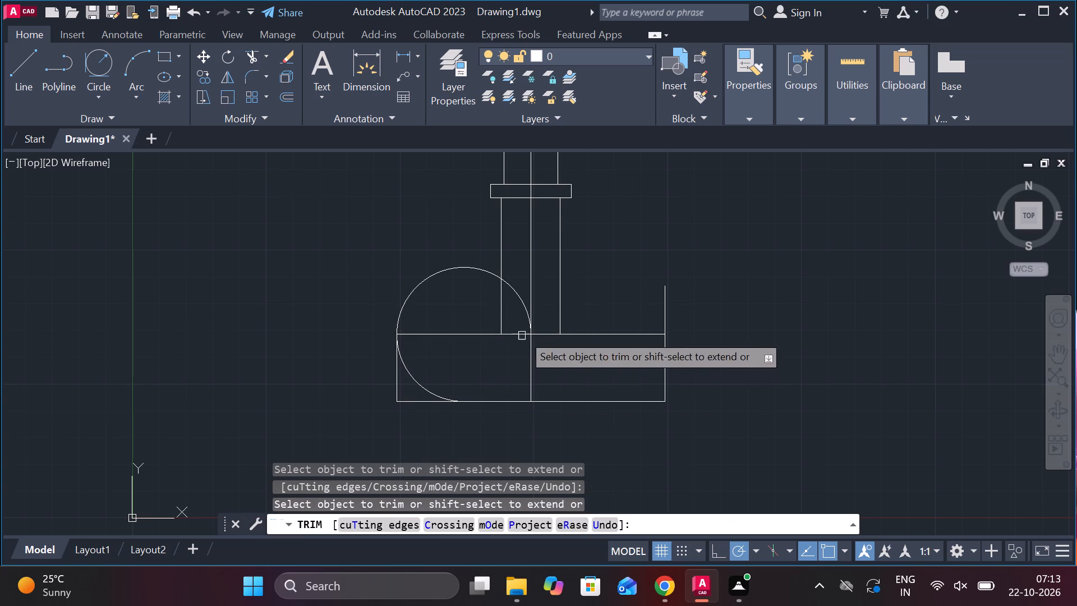
{"action": "left_click", "coordinate": [523, 298]}
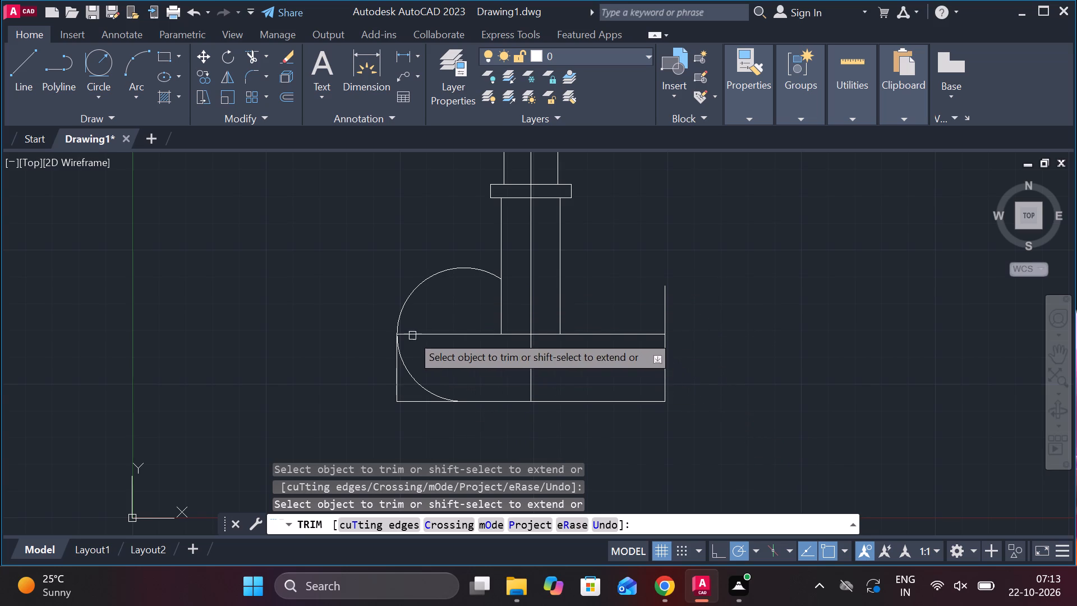
{"action": "key", "text": "Escape"}
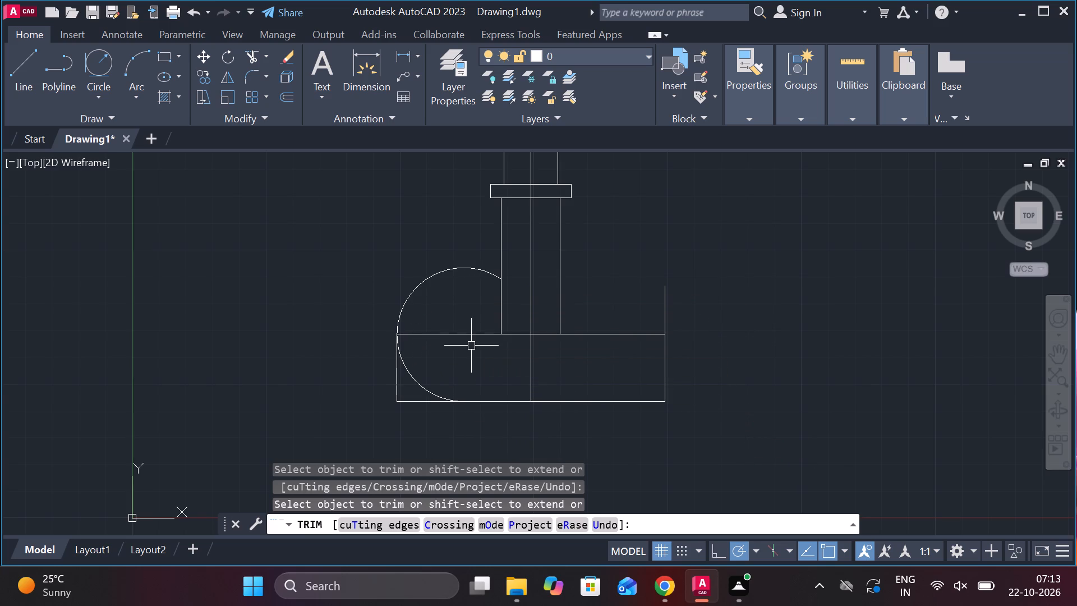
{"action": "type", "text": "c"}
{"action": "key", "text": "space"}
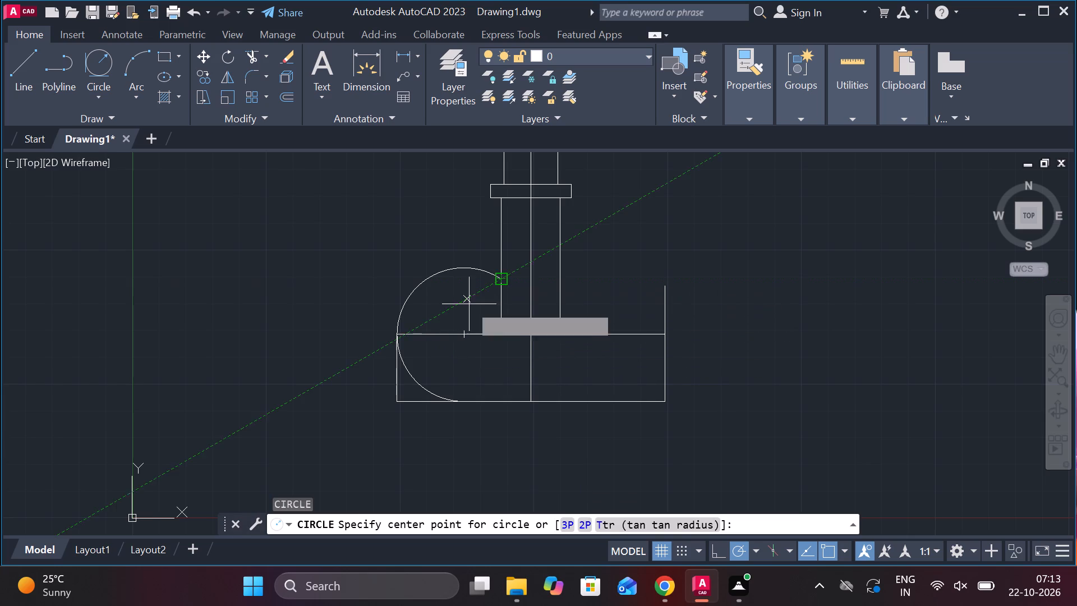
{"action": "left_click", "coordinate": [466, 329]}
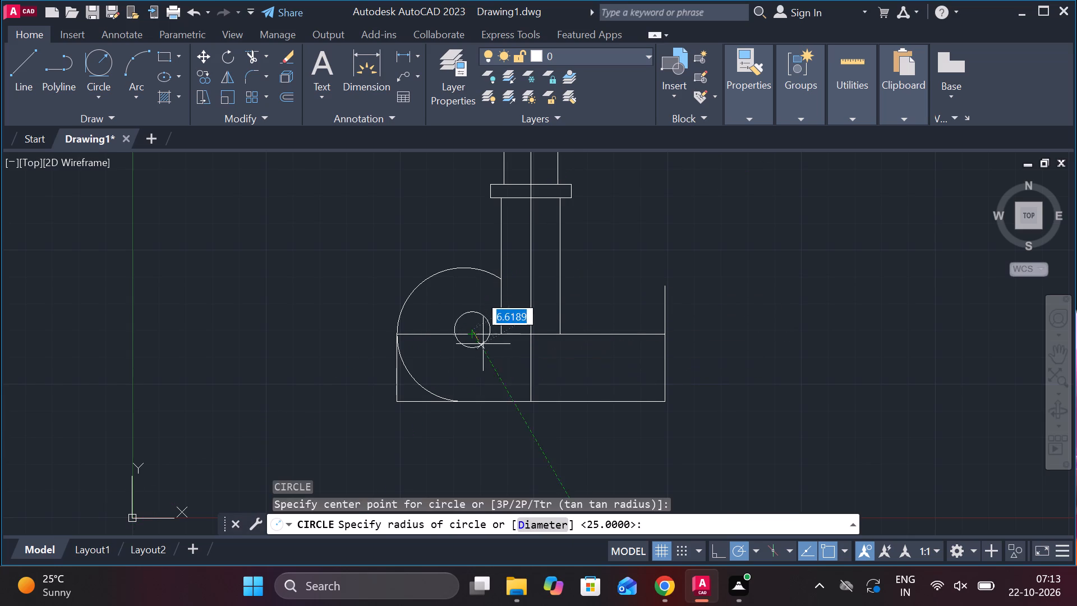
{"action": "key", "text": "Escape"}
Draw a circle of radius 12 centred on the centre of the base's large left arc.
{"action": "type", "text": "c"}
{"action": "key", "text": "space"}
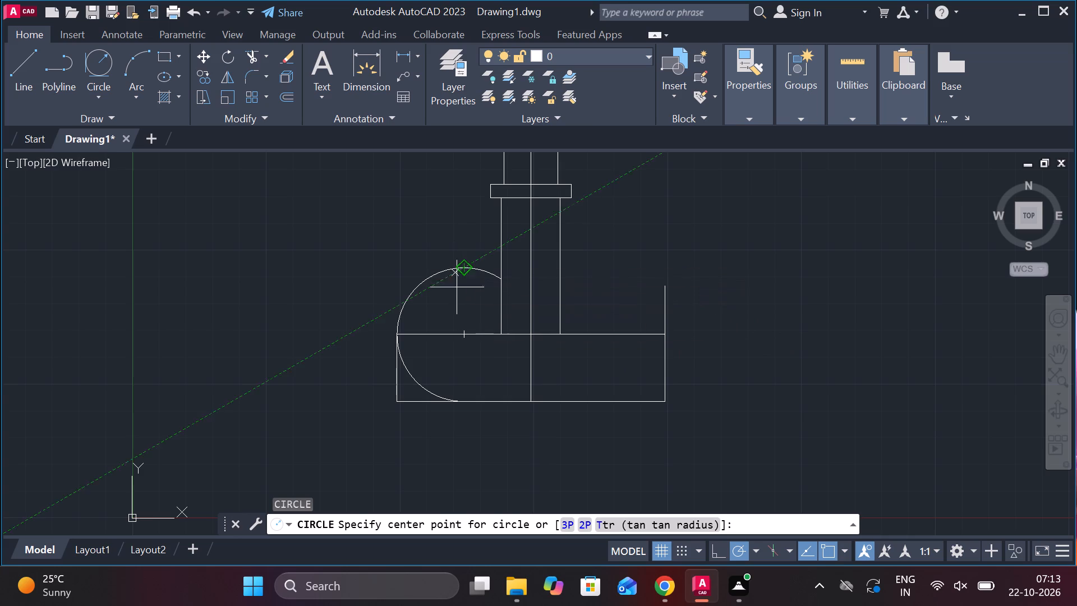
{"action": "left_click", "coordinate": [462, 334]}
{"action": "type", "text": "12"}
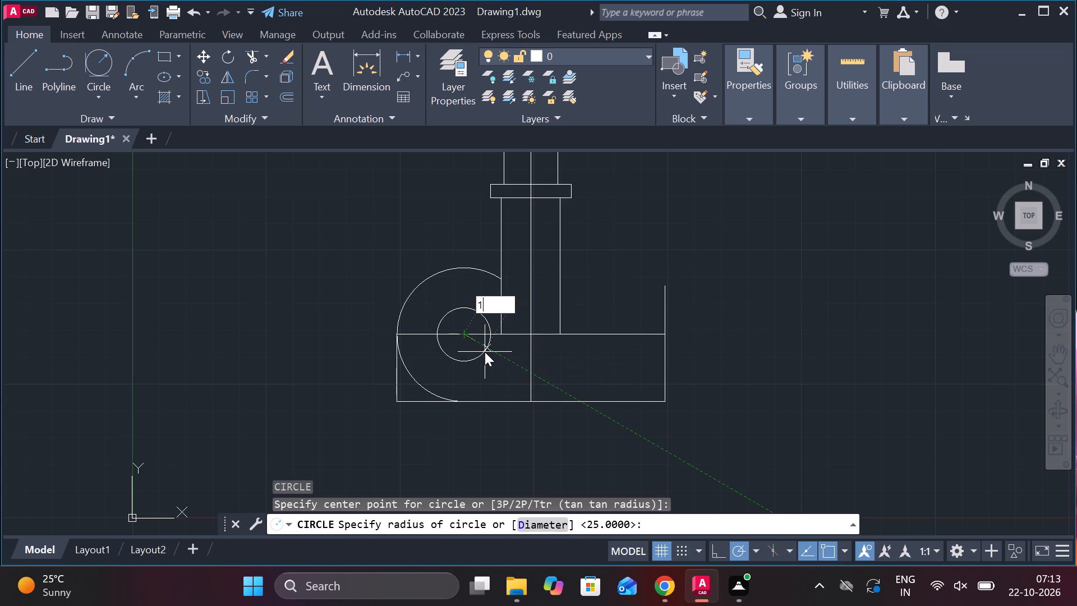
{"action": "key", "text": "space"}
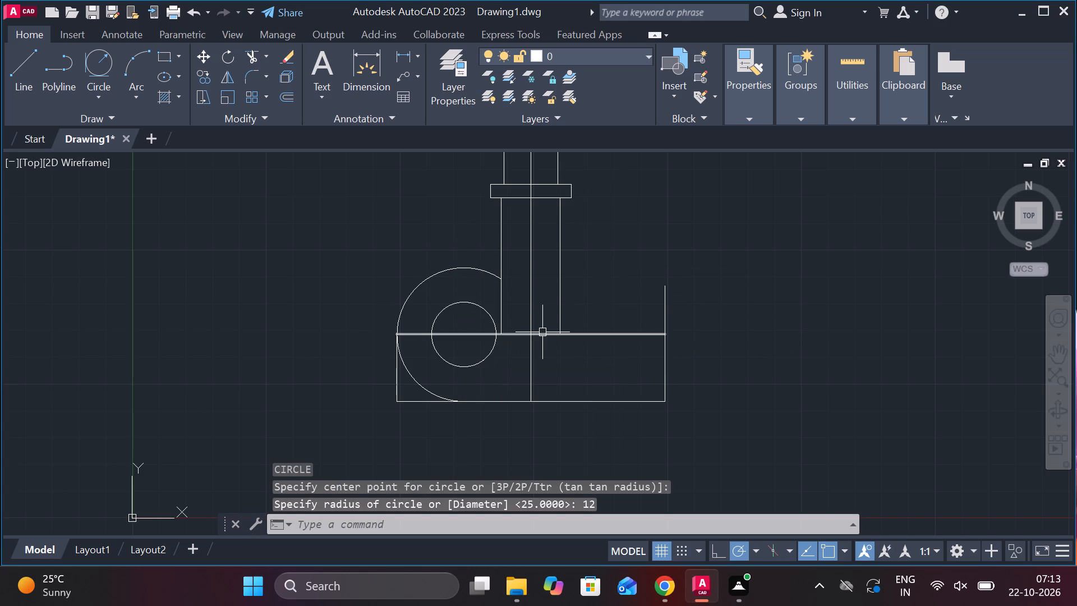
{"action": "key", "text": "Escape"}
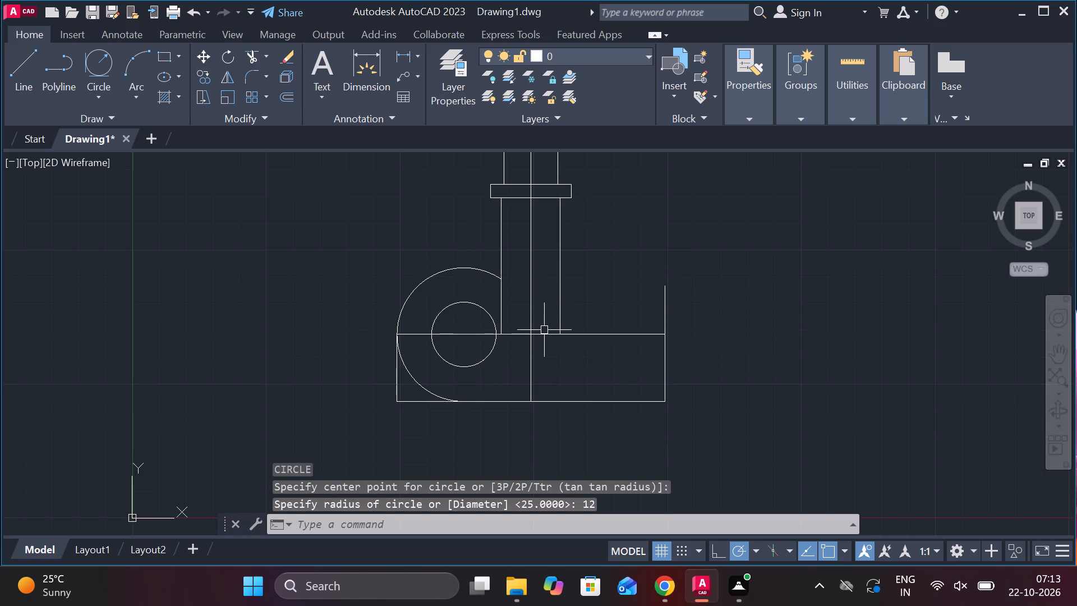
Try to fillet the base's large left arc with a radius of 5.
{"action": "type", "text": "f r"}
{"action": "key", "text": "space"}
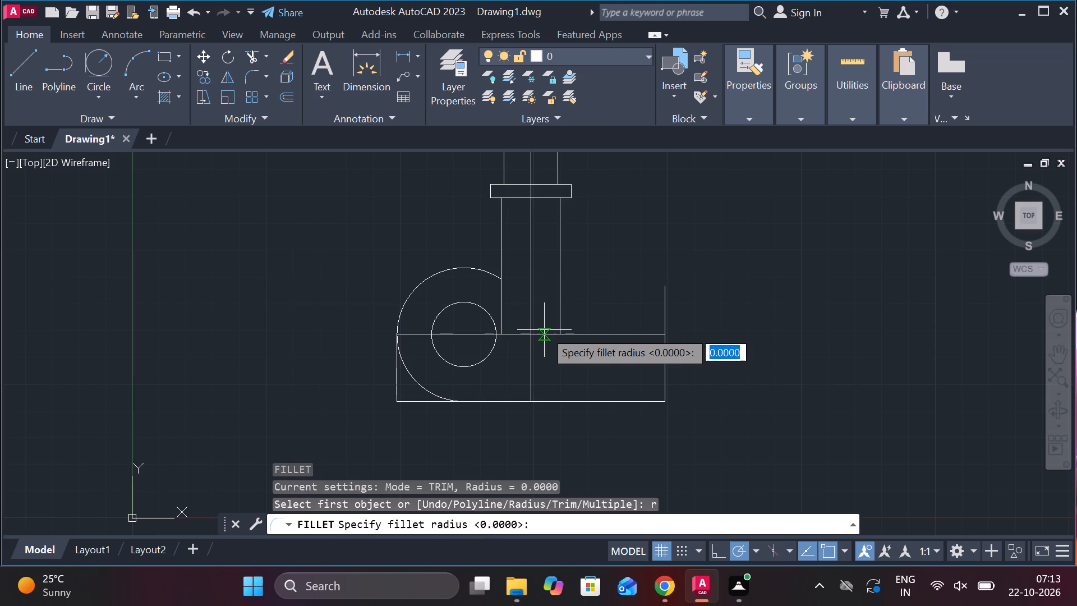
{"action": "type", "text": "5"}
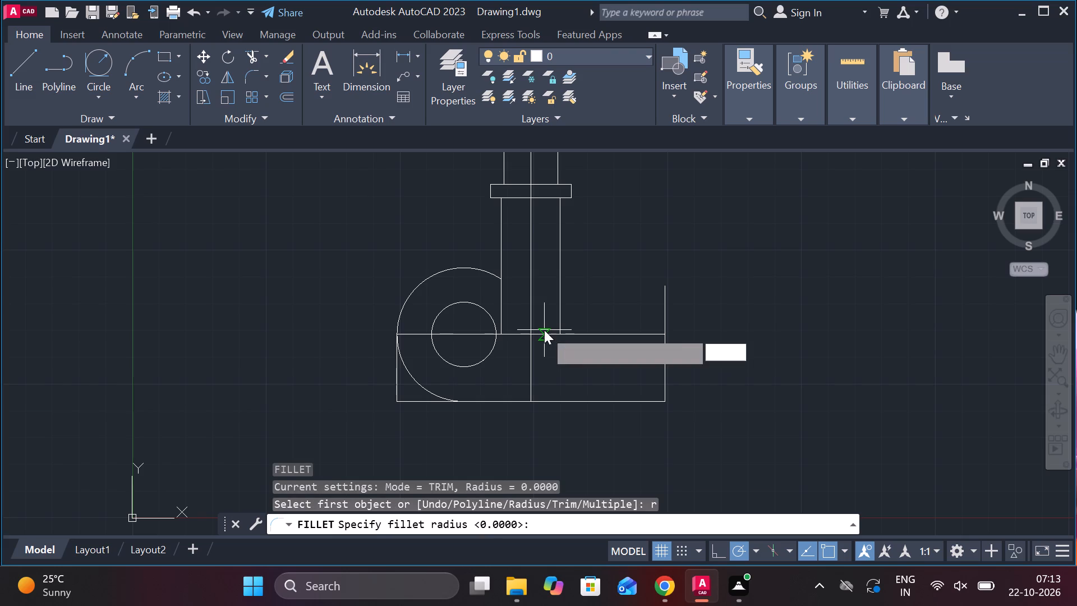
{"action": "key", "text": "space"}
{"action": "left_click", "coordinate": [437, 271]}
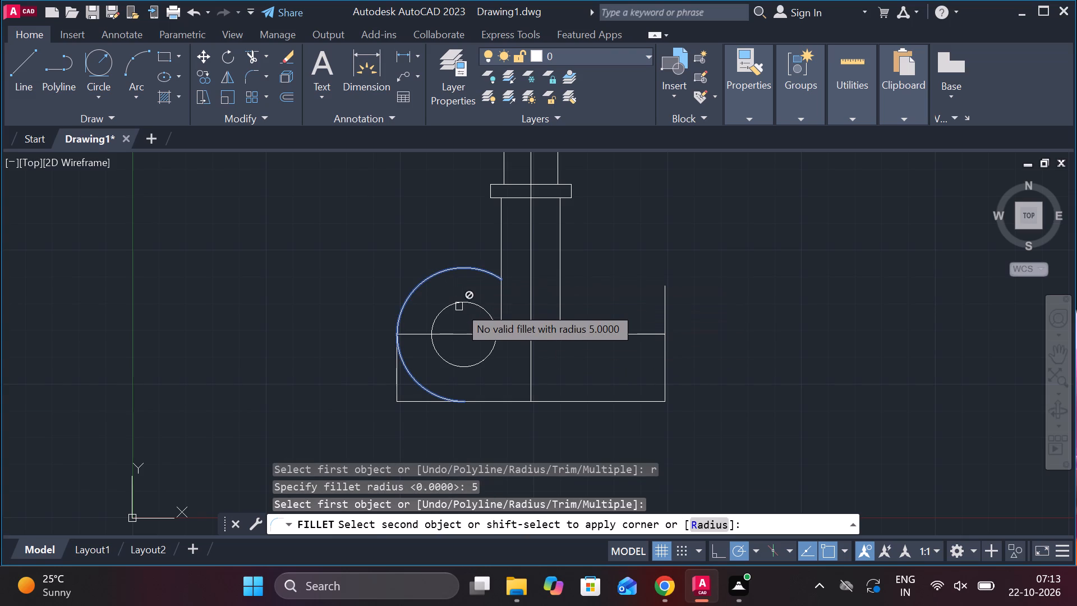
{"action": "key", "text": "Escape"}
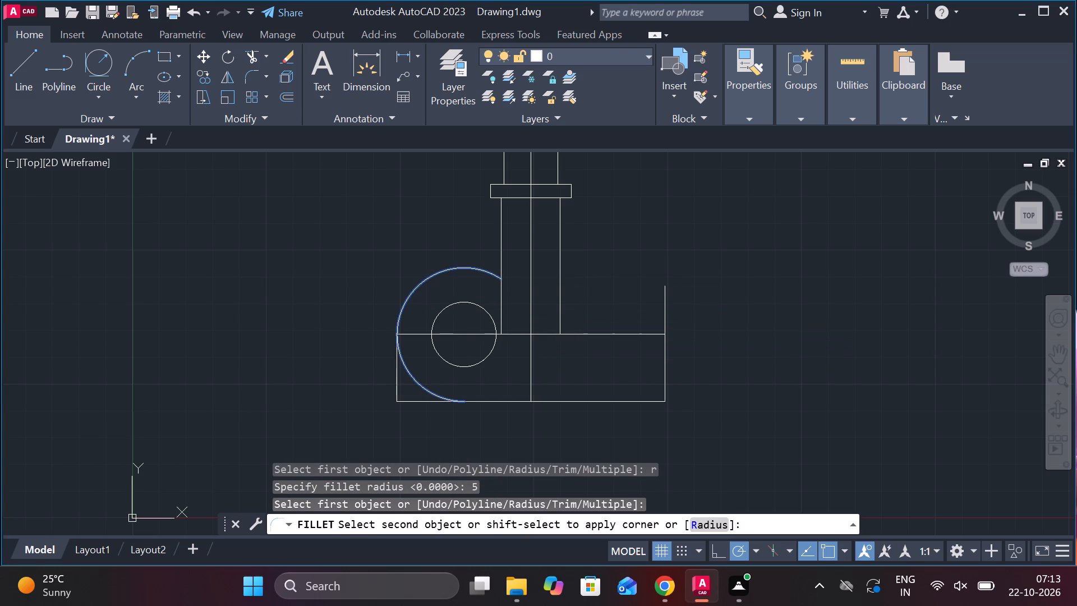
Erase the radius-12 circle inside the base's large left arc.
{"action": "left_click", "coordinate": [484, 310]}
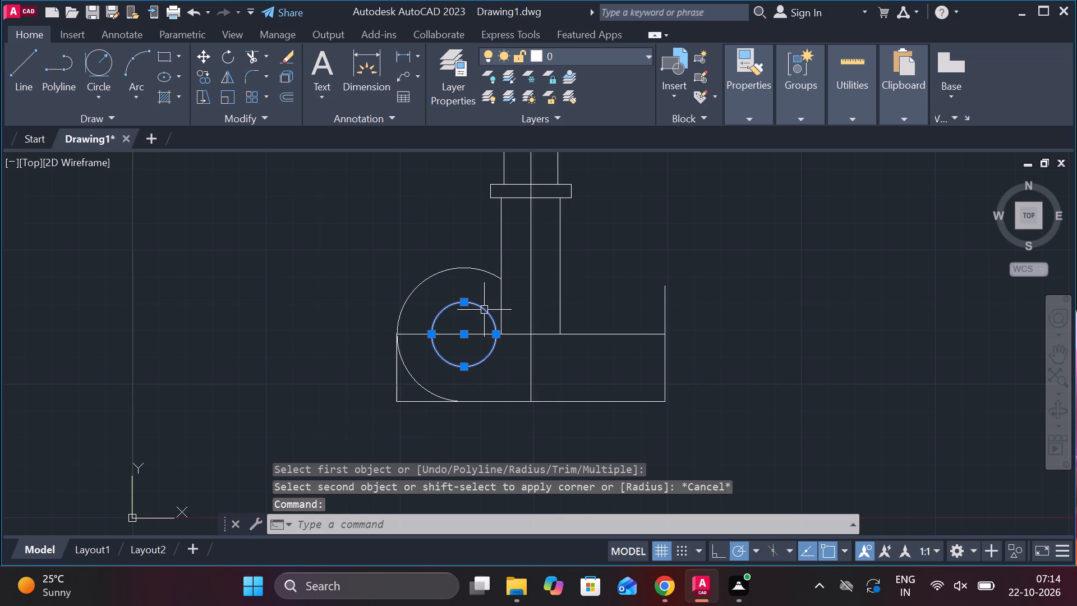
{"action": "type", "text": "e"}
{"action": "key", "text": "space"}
Start drawing another circle.
{"action": "type", "text": "c"}
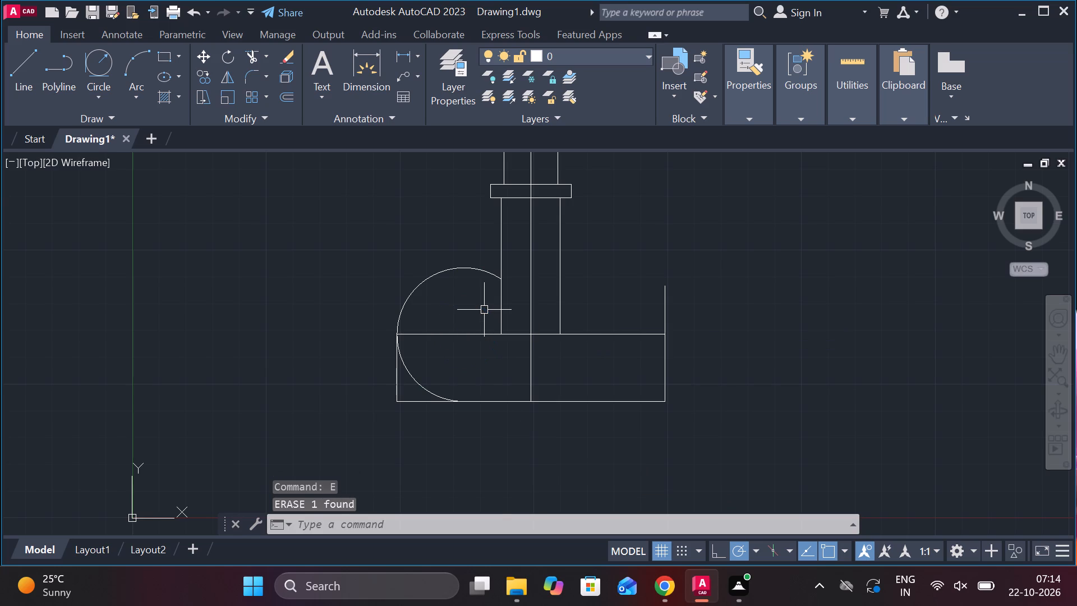
{"action": "key", "text": "space"}
{"action": "left_click", "coordinate": [591, 522]}
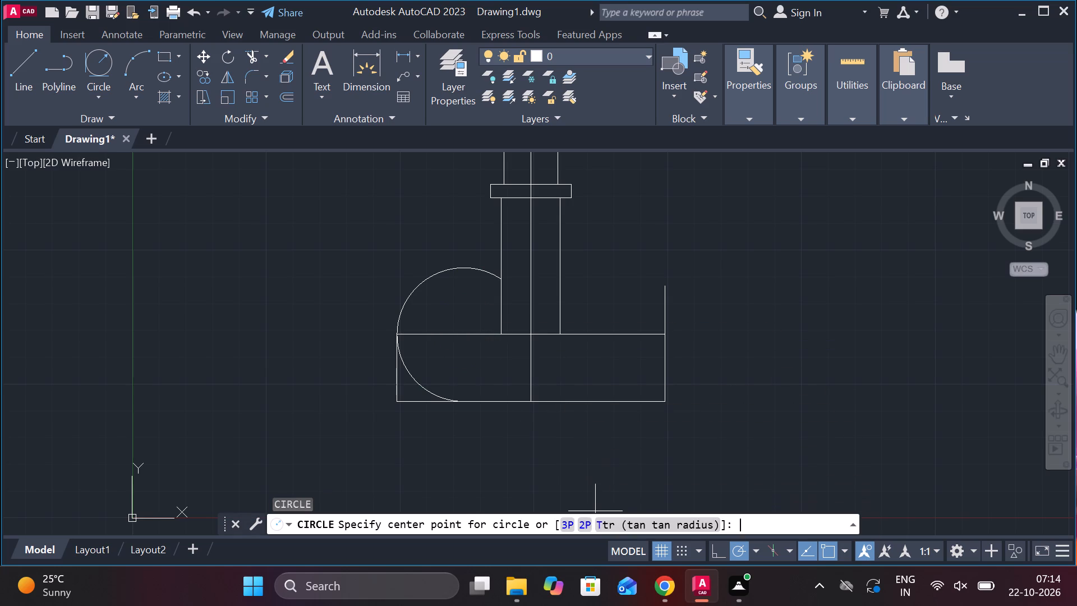
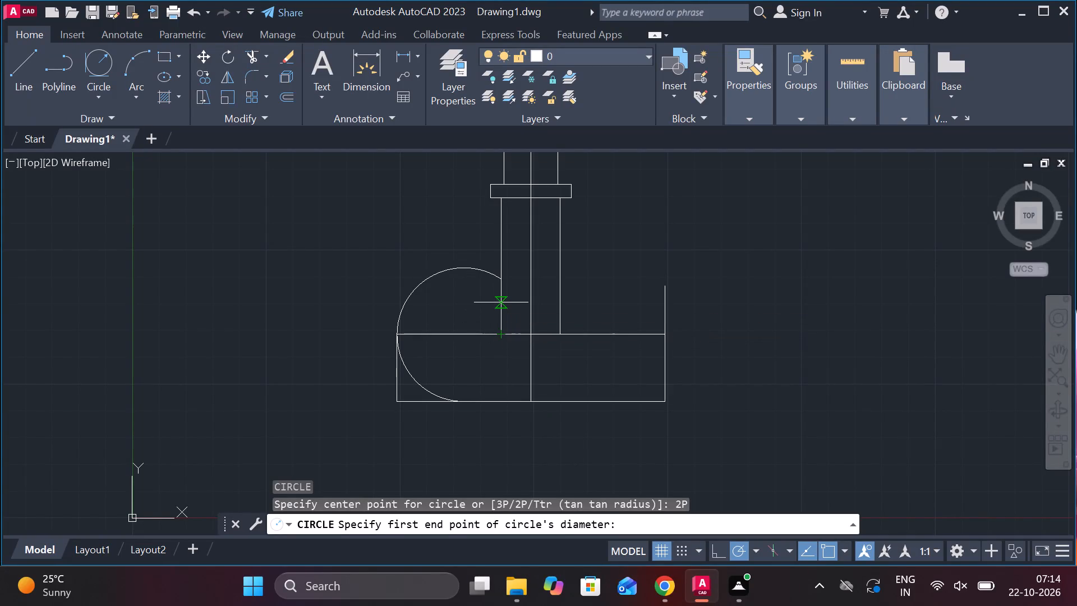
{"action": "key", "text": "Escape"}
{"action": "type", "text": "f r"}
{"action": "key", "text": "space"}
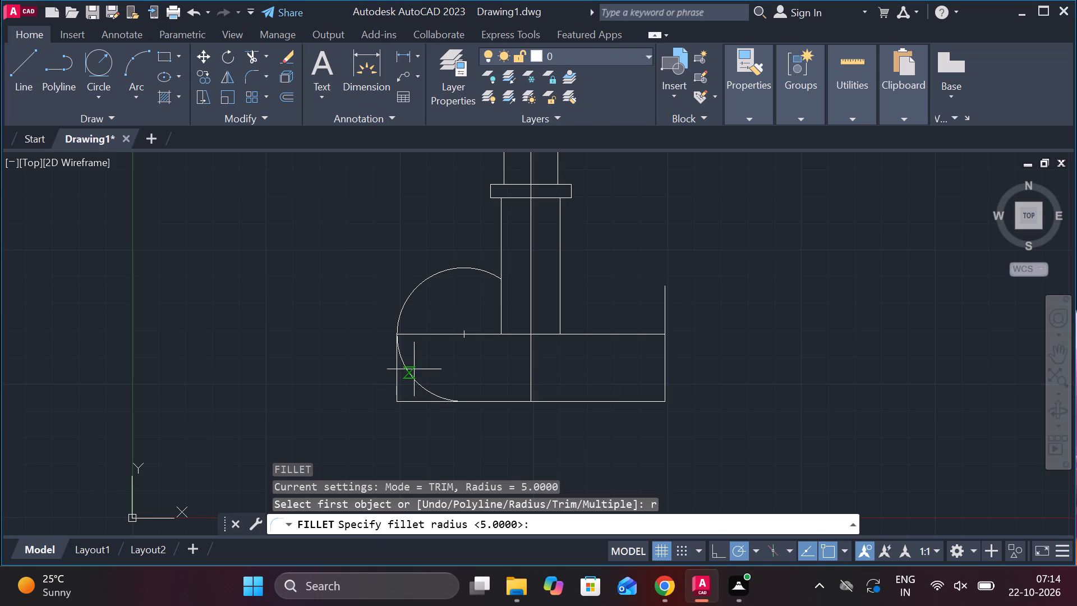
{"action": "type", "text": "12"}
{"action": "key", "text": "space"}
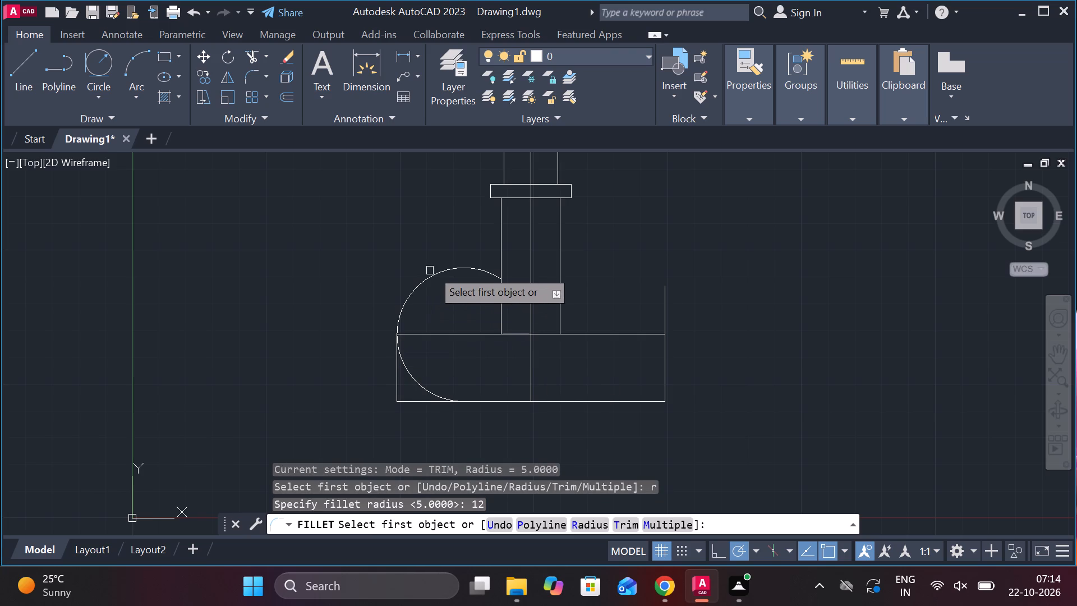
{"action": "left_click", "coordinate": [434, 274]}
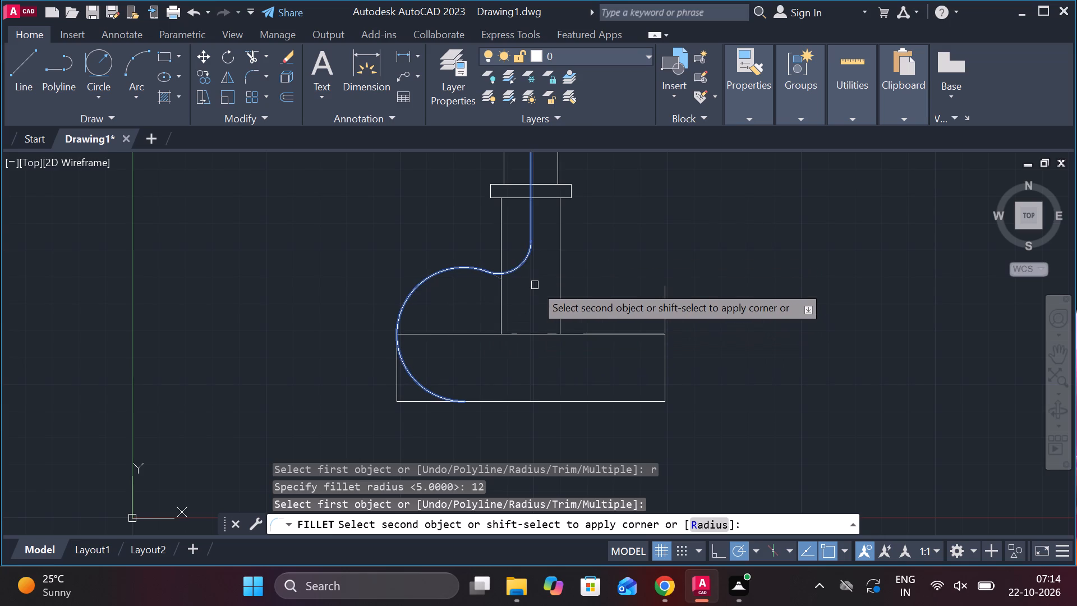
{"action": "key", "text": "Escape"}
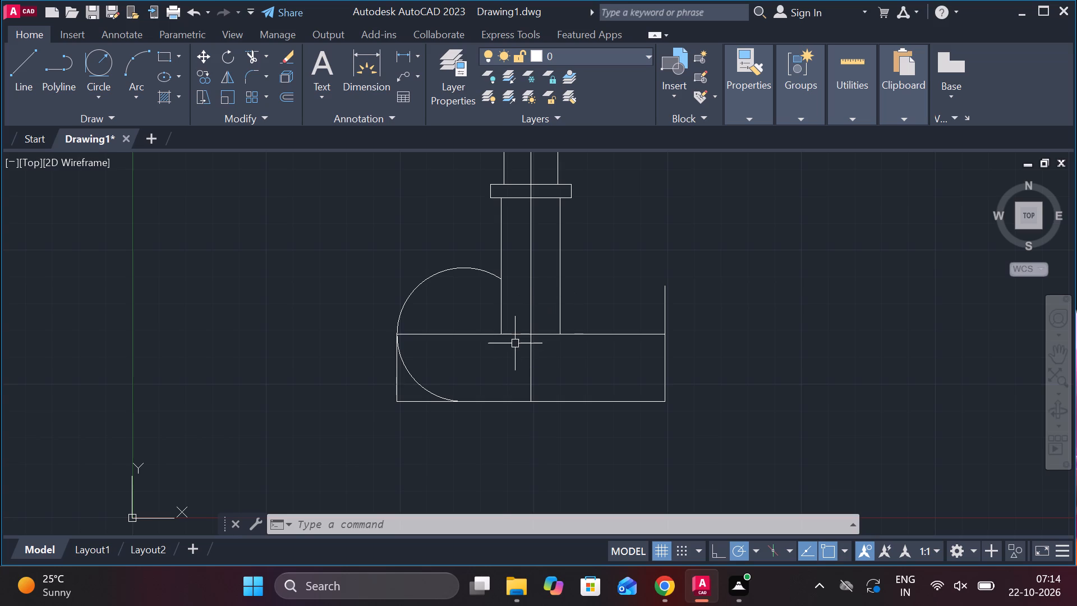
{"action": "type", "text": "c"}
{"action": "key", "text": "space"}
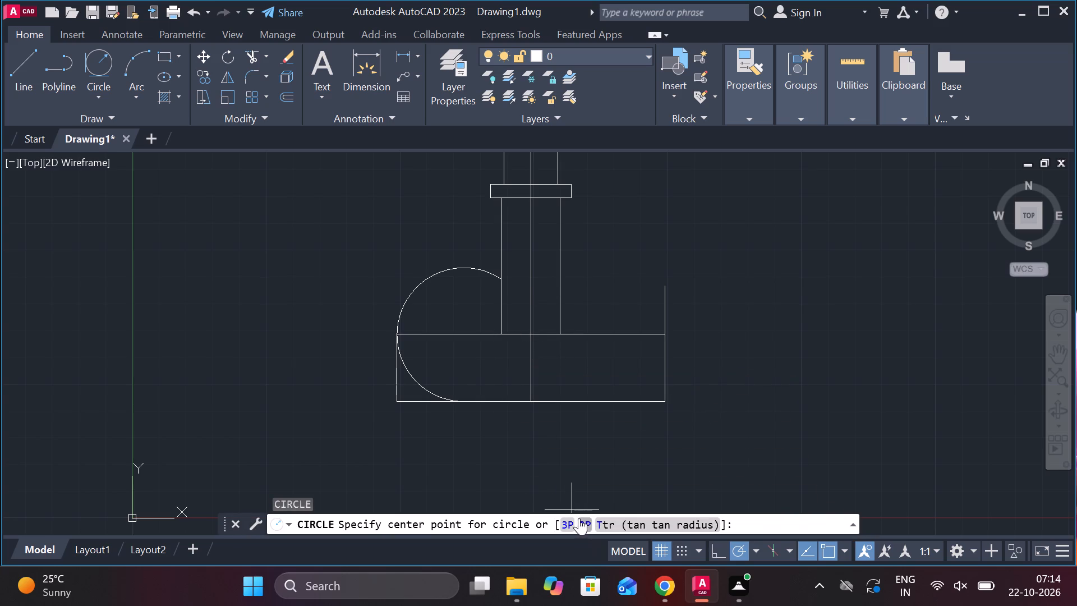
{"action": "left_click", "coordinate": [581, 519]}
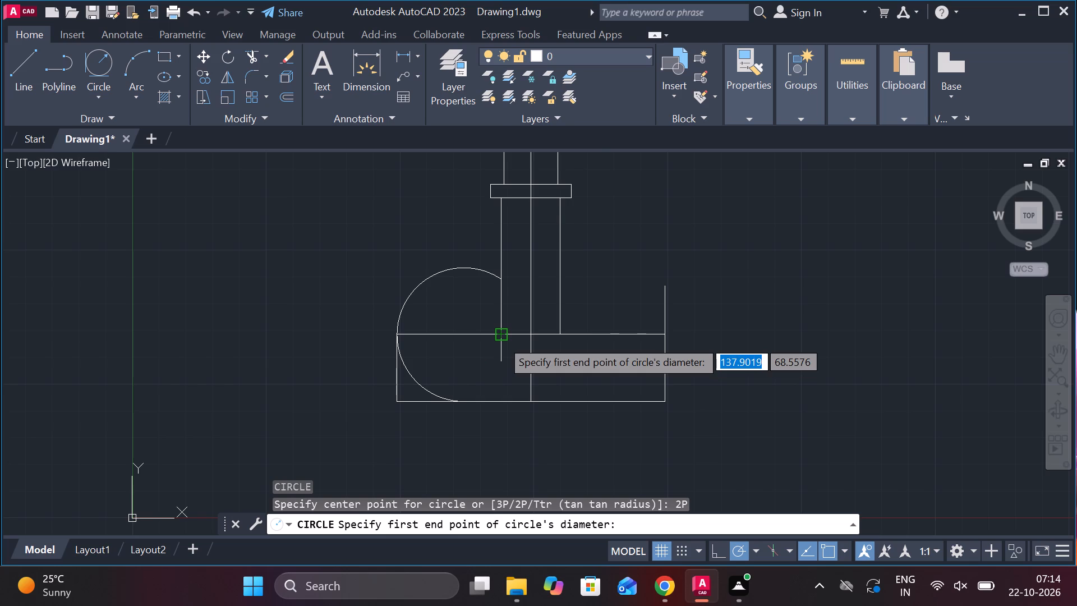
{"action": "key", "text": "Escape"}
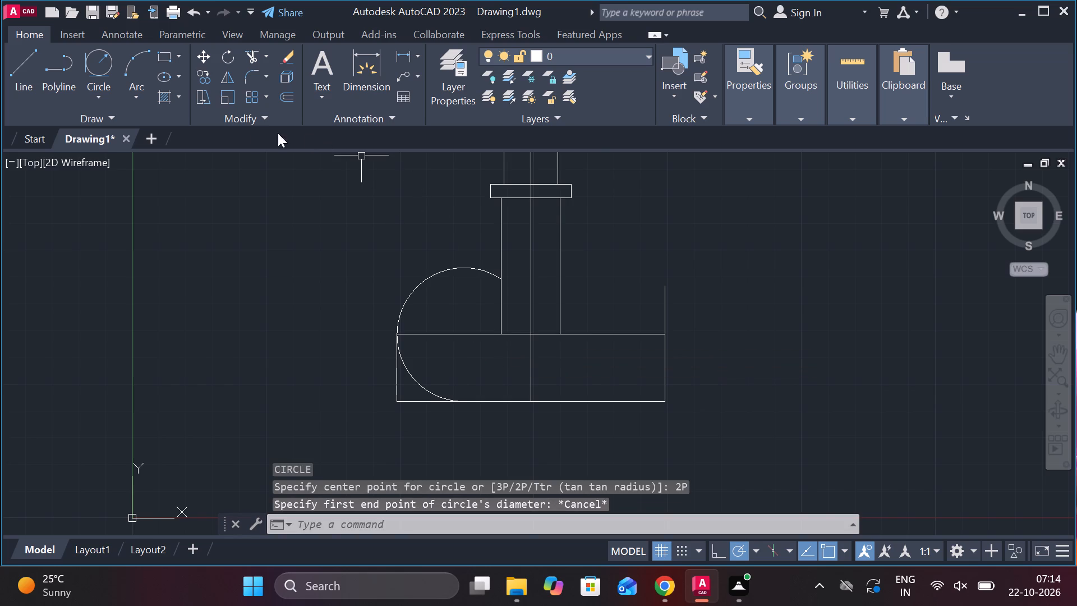
Draw a circle of radius 12 tangent to the shank's left edge and the base's top line.
{"action": "left_click", "coordinate": [111, 62]}
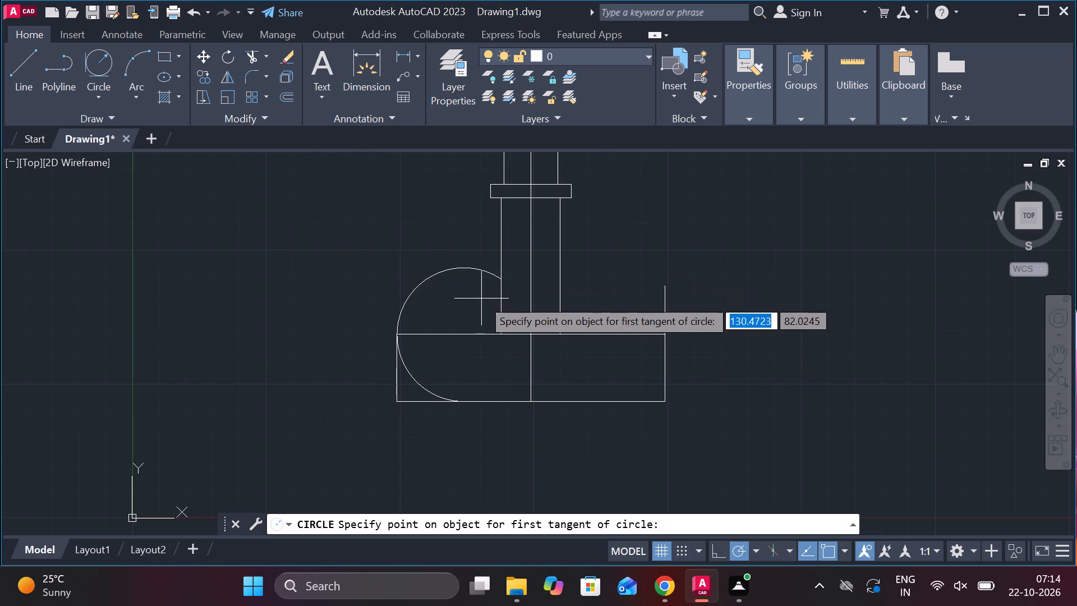
{"action": "left_click", "coordinate": [497, 299]}
{"action": "left_click", "coordinate": [470, 325]}
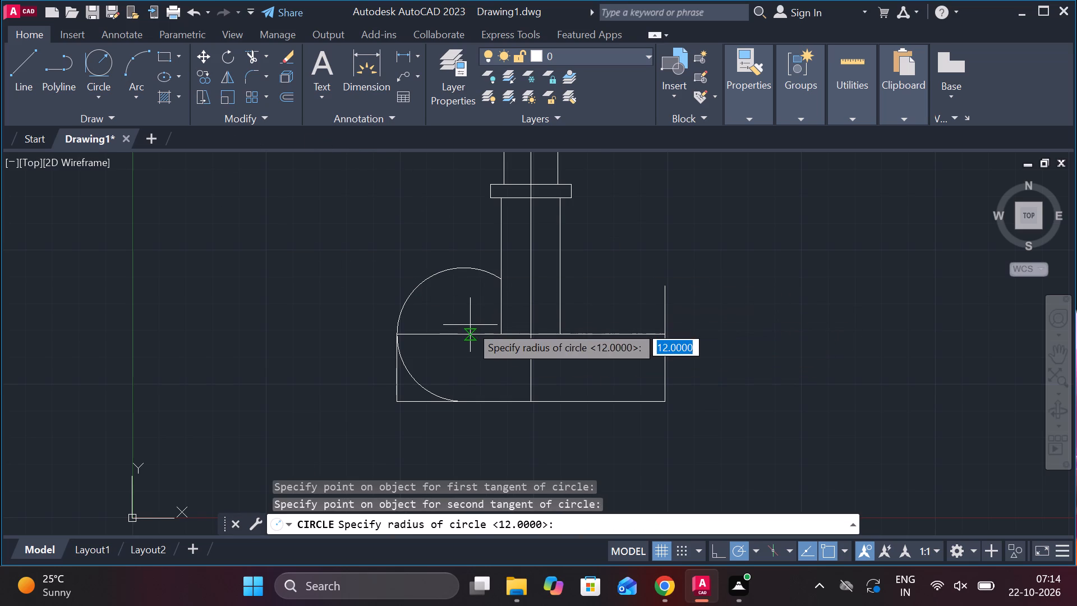
{"action": "key", "text": "Return"}
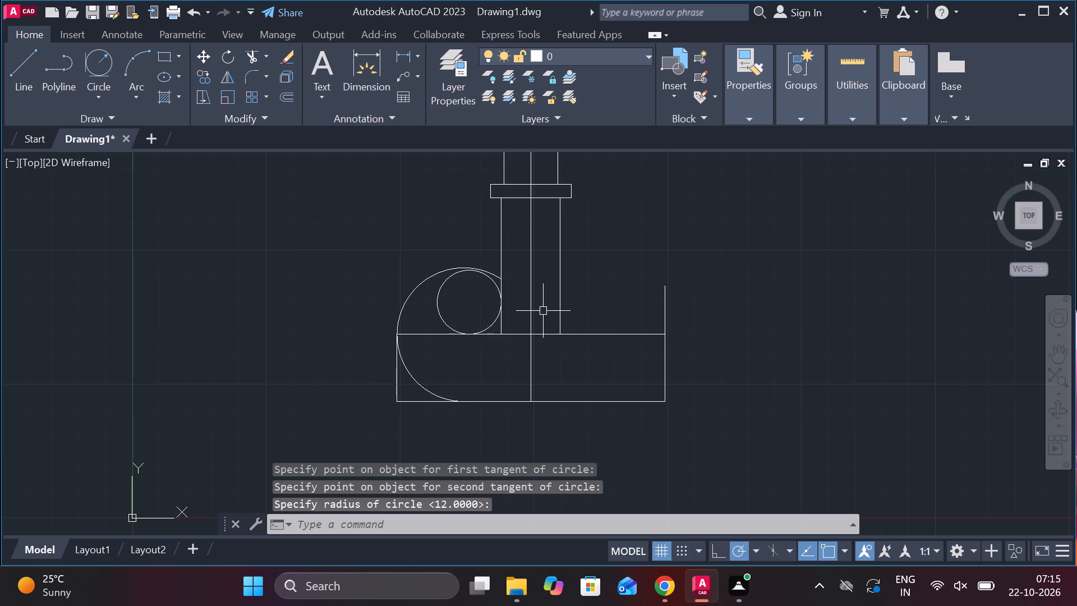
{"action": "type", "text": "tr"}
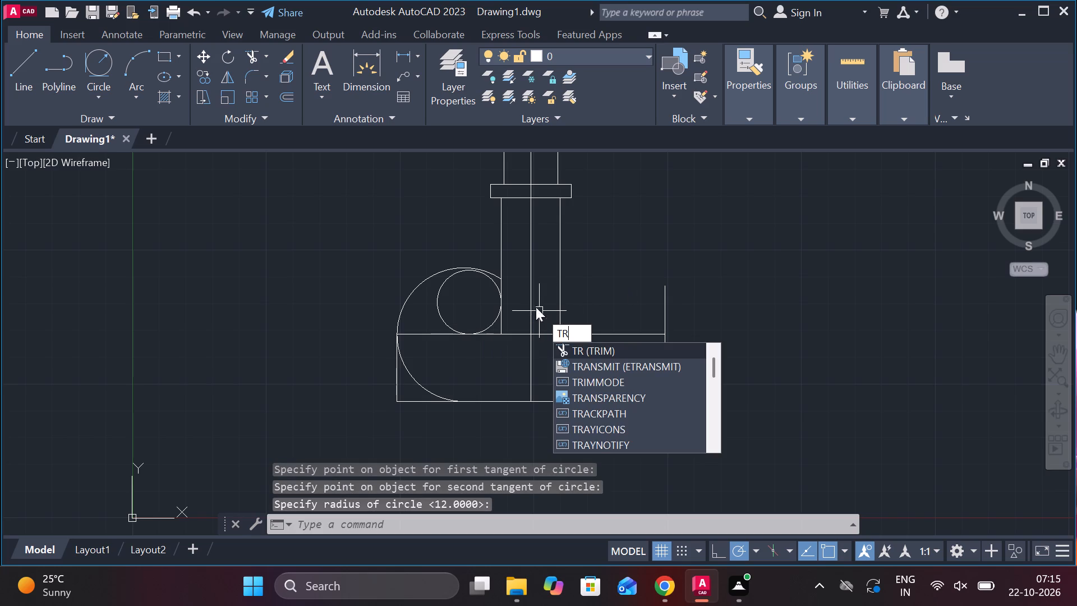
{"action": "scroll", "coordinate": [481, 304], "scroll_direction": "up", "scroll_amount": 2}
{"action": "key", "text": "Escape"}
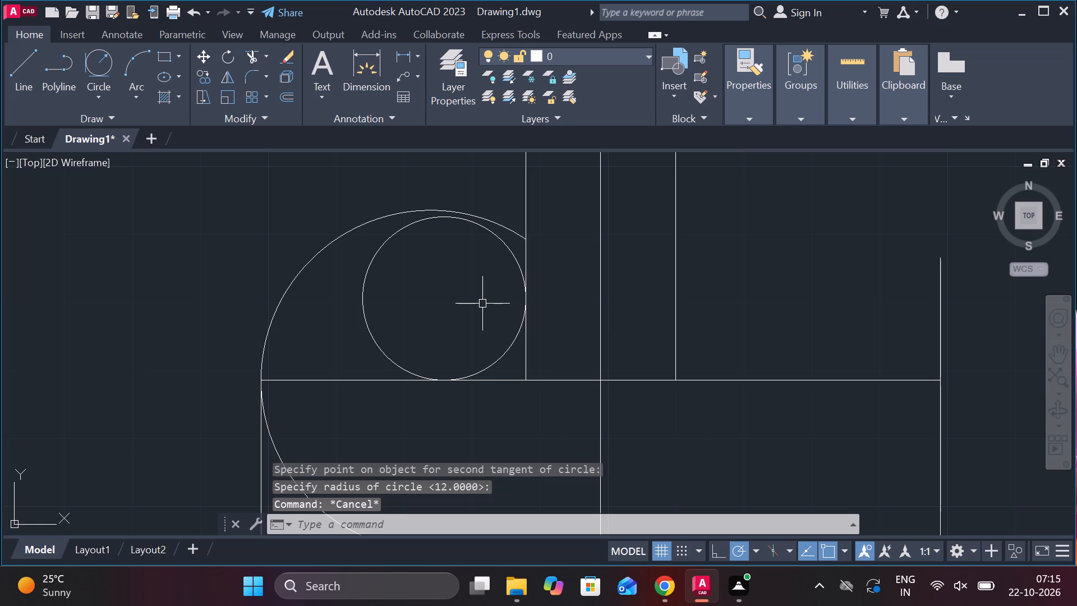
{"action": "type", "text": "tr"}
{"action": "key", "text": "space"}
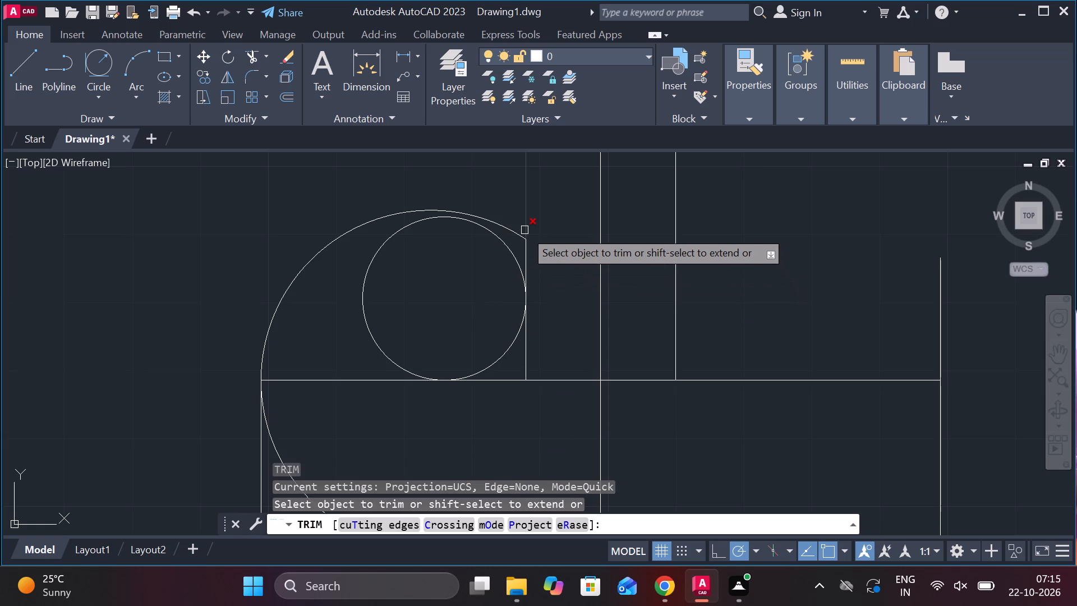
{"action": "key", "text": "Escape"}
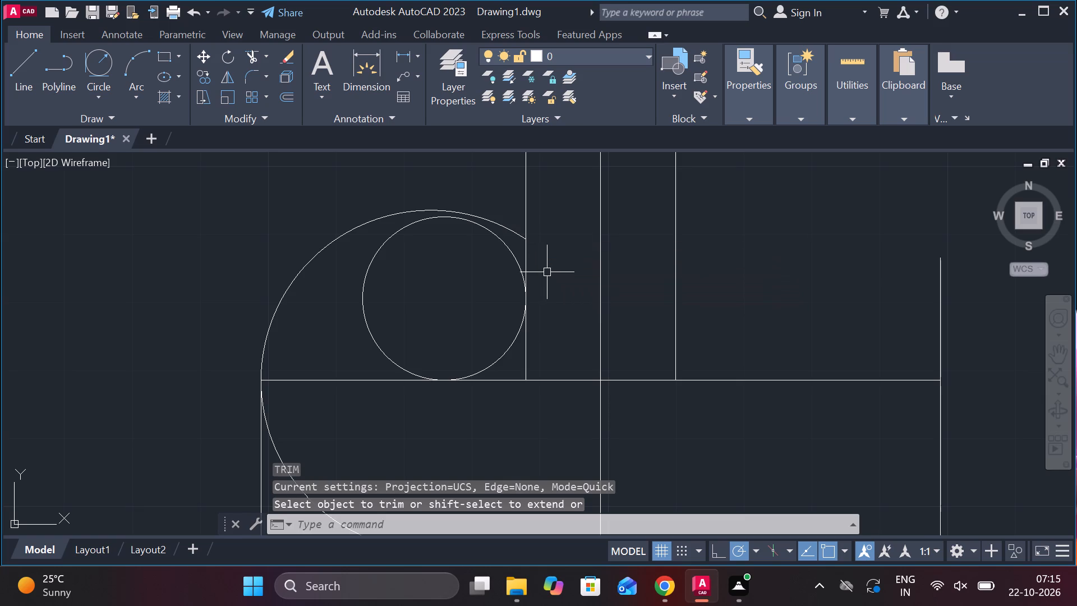
Fillet the base's large left arc to the radius-12 circle with a radius of 5.
{"action": "type", "text": "f r"}
{"action": "key", "text": "space"}
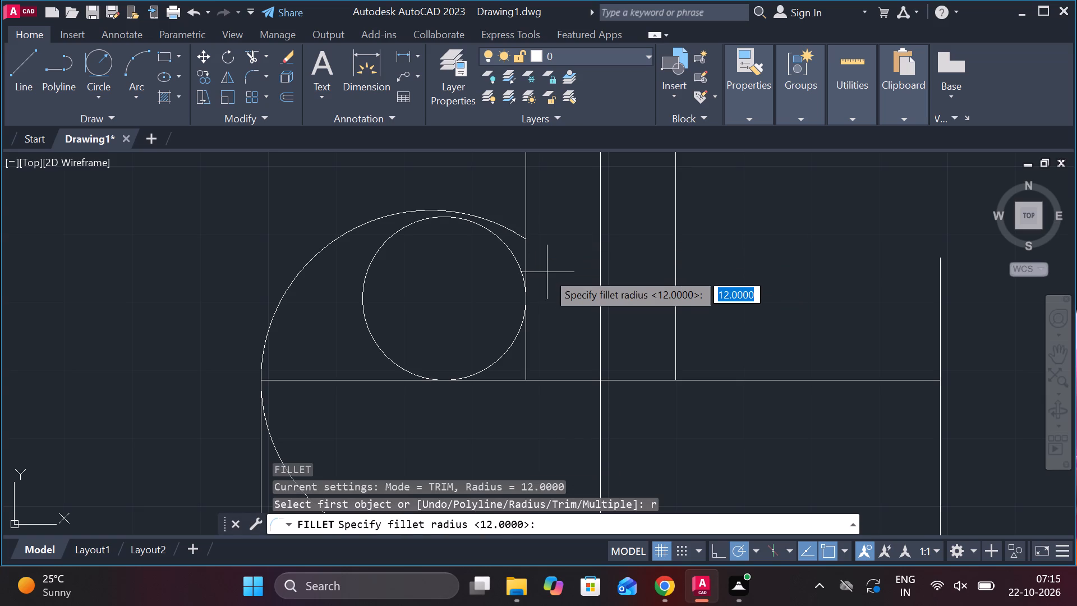
{"action": "type", "text": "5"}
{"action": "key", "text": "space"}
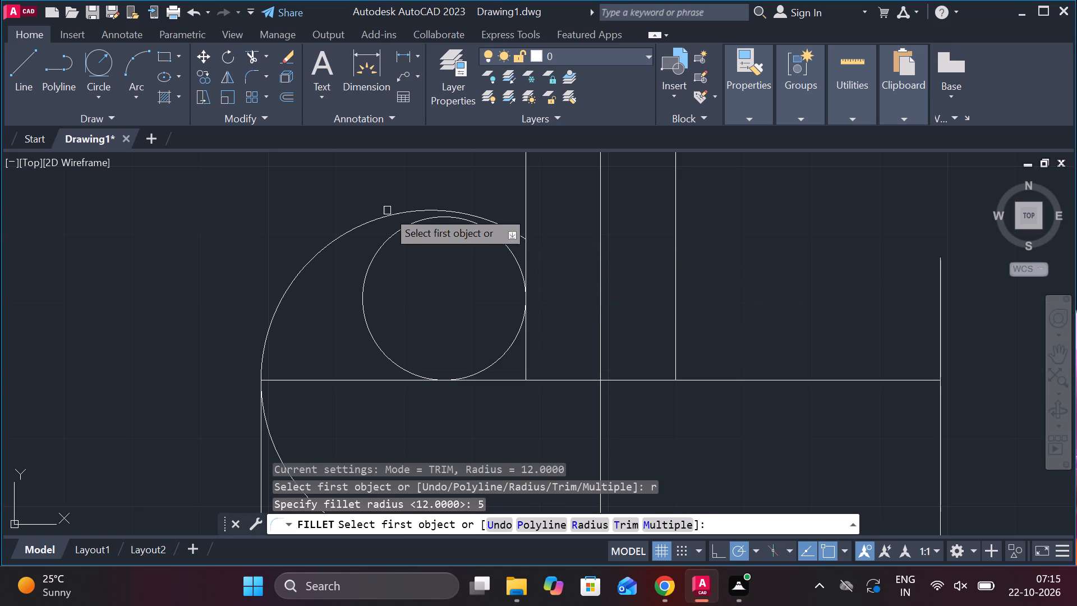
{"action": "left_click", "coordinate": [379, 213]}
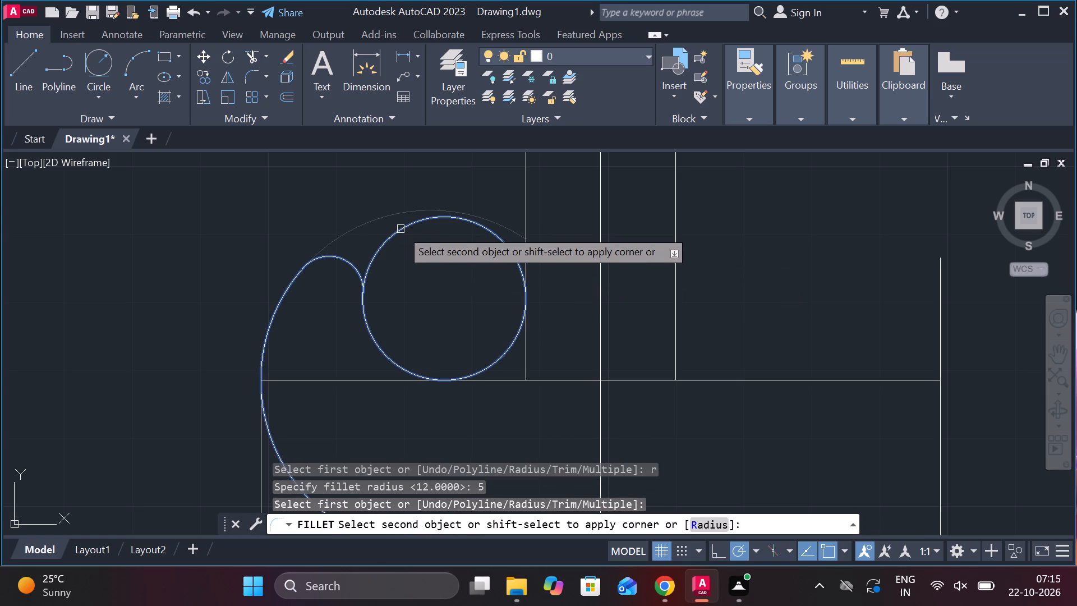
{"action": "left_click", "coordinate": [401, 229]}
Trim the circle's upper part, the base's top line left of the shank and the shank's left edge below the circle's tangent point.
{"action": "type", "text": "tr"}
{"action": "key", "text": "space"}
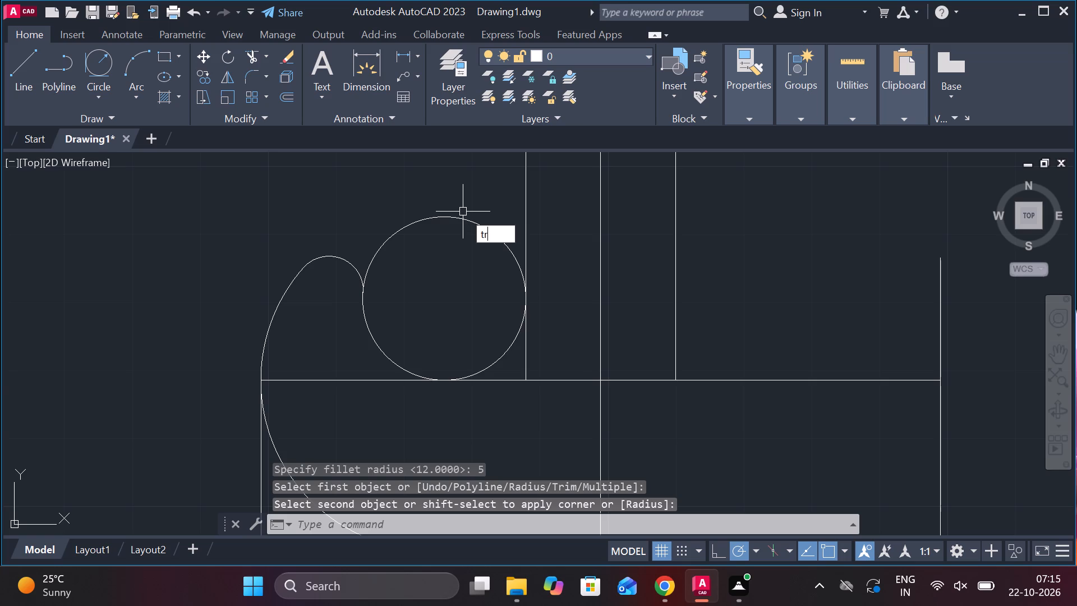
{"action": "left_click", "coordinate": [458, 215]}
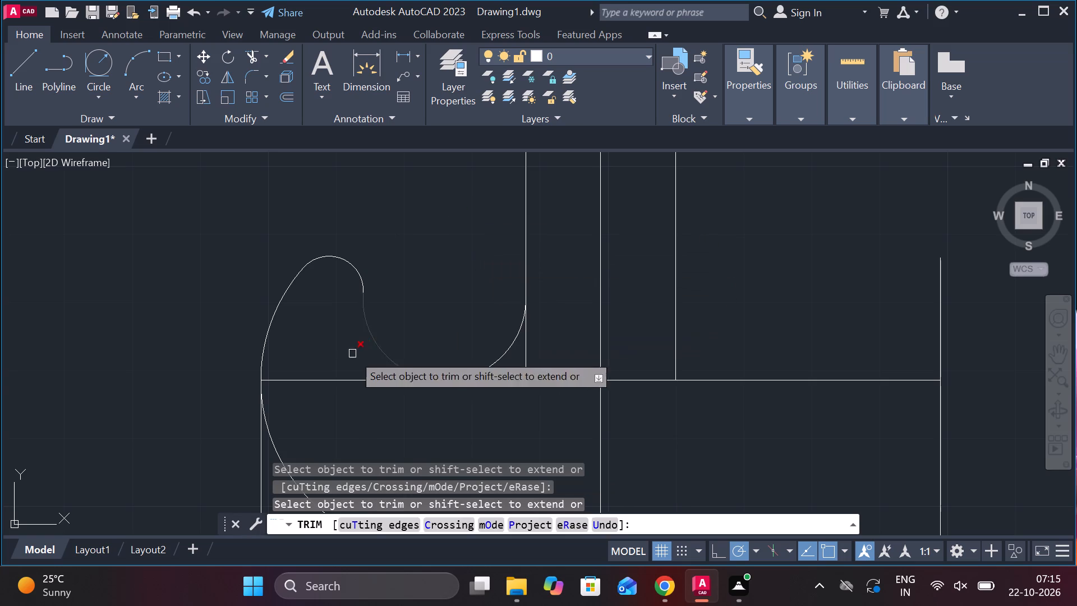
{"action": "left_click", "coordinate": [316, 377]}
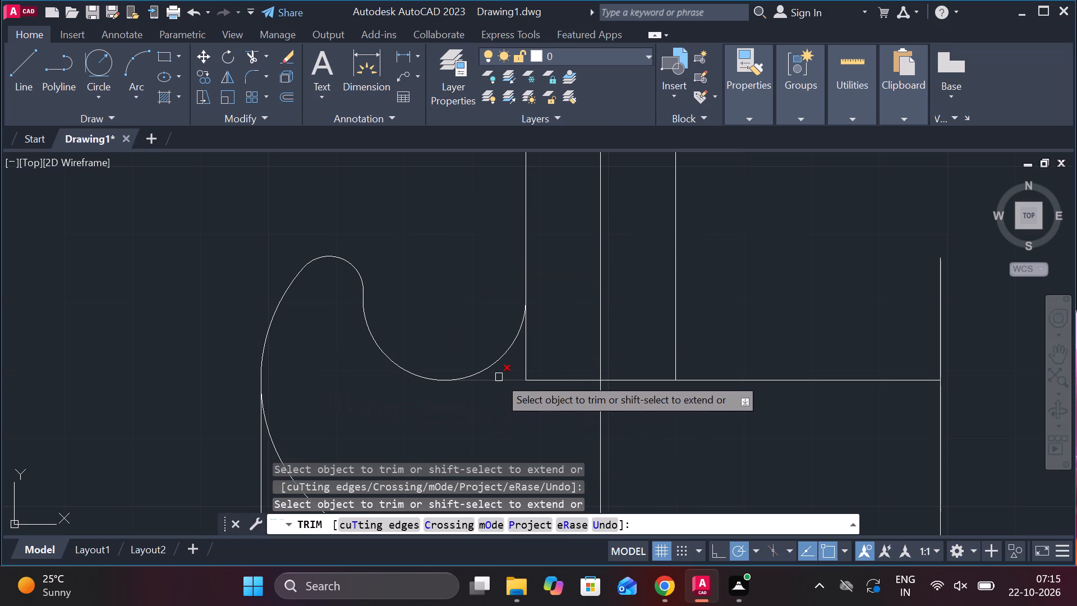
{"action": "left_click", "coordinate": [499, 377]}
{"action": "left_click", "coordinate": [524, 350]}
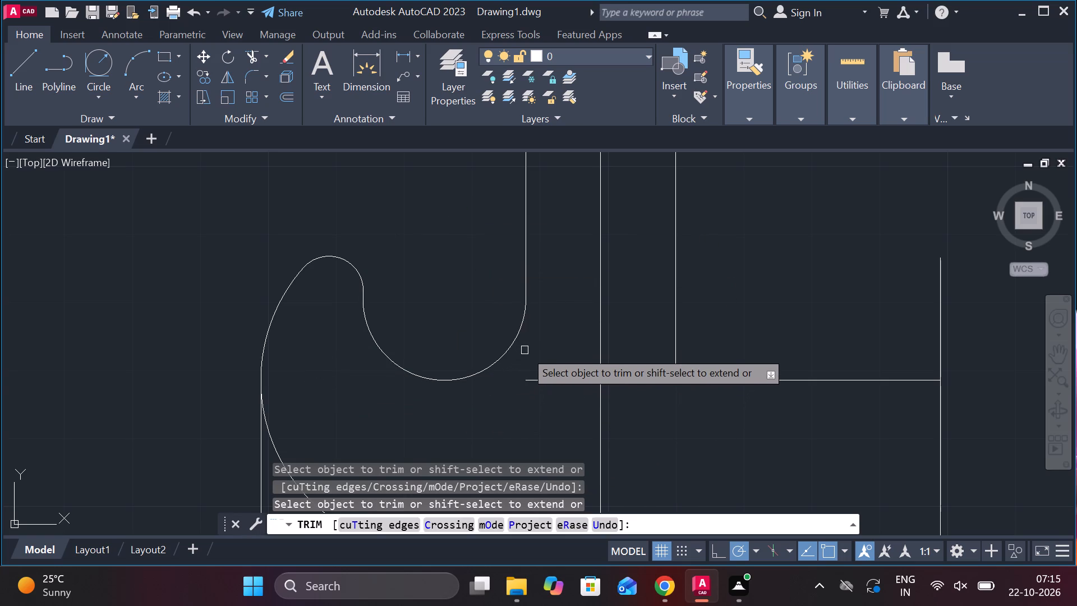
{"action": "scroll", "coordinate": [539, 345], "scroll_direction": "down", "scroll_amount": 3}
{"action": "scroll", "coordinate": [607, 370], "scroll_direction": "up", "scroll_amount": 2}
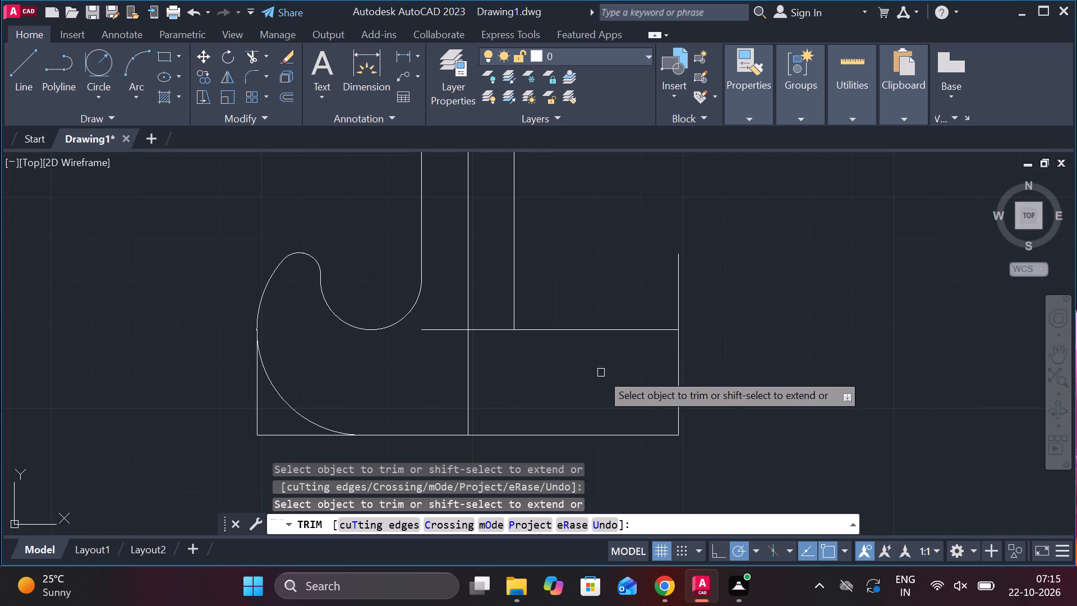
{"action": "key", "text": "Escape"}
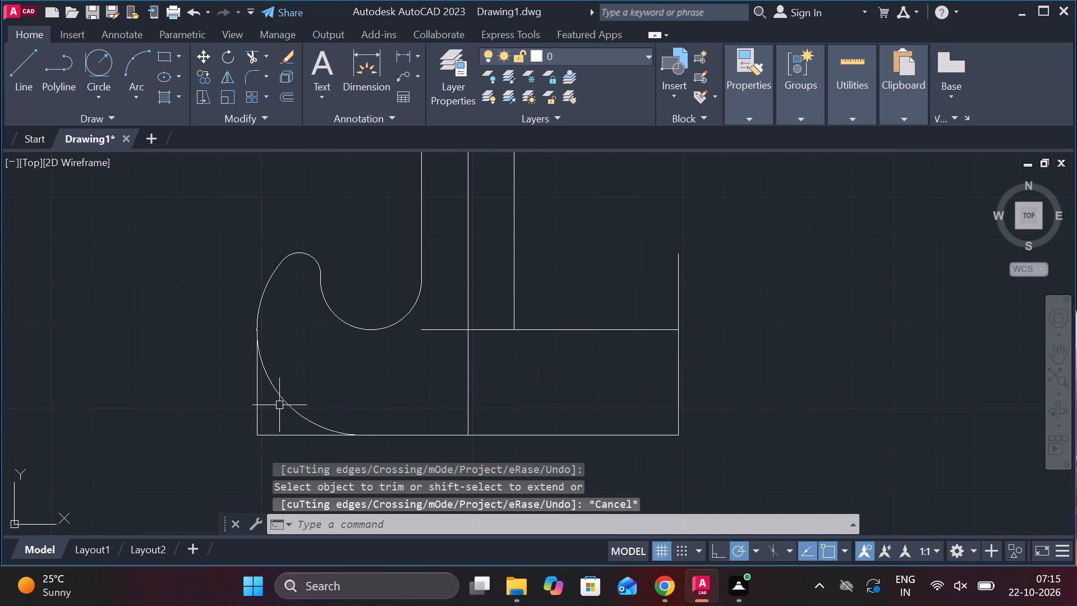
Mirror the left hook's three arcs about the vertical centre line, keeping the originals.
{"action": "left_click", "coordinate": [281, 405]}
{"action": "left_click", "coordinate": [403, 324]}
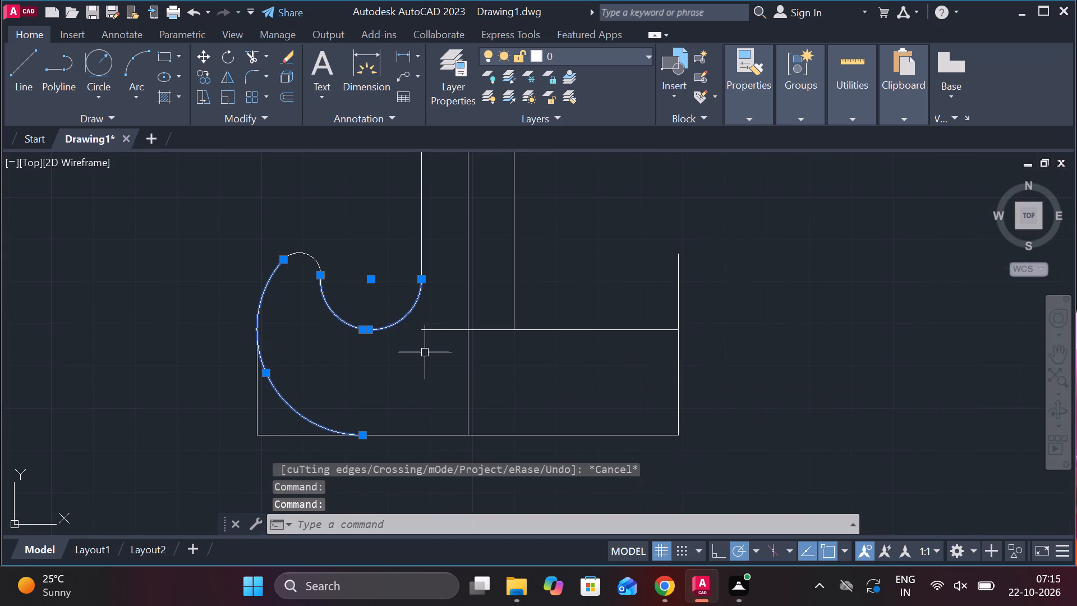
{"action": "left_click", "coordinate": [307, 254]}
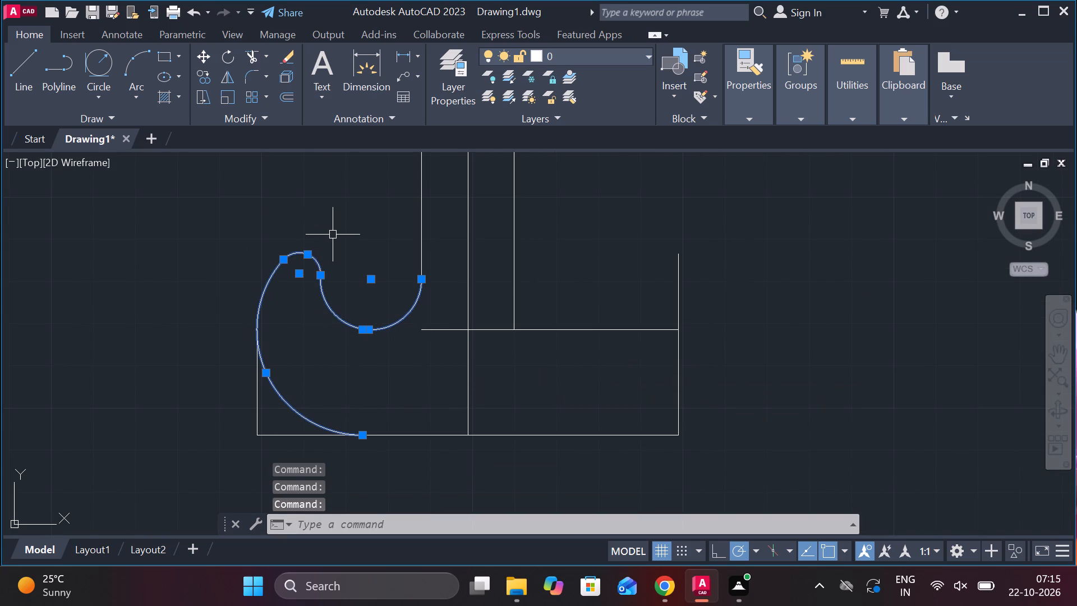
{"action": "type", "text": "mi"}
{"action": "key", "text": "Return"}
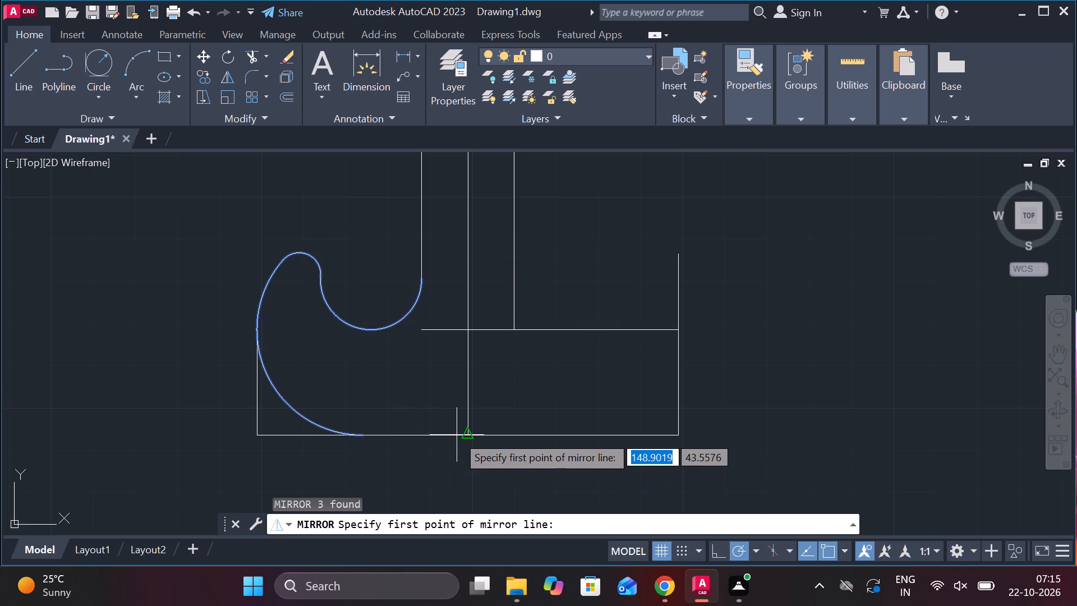
{"action": "left_click", "coordinate": [463, 434]}
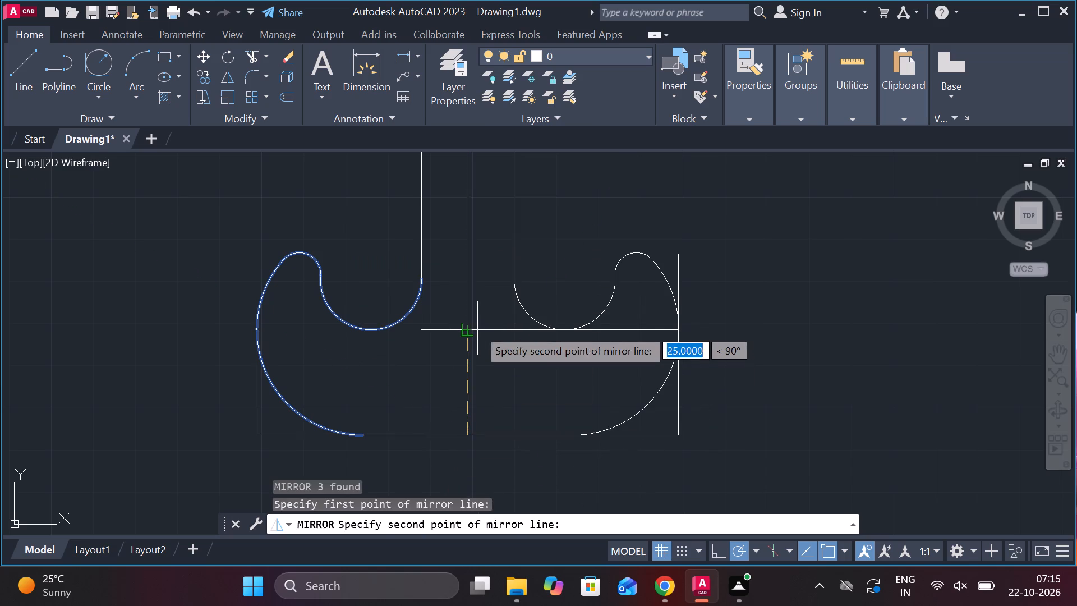
{"action": "left_click", "coordinate": [470, 327]}
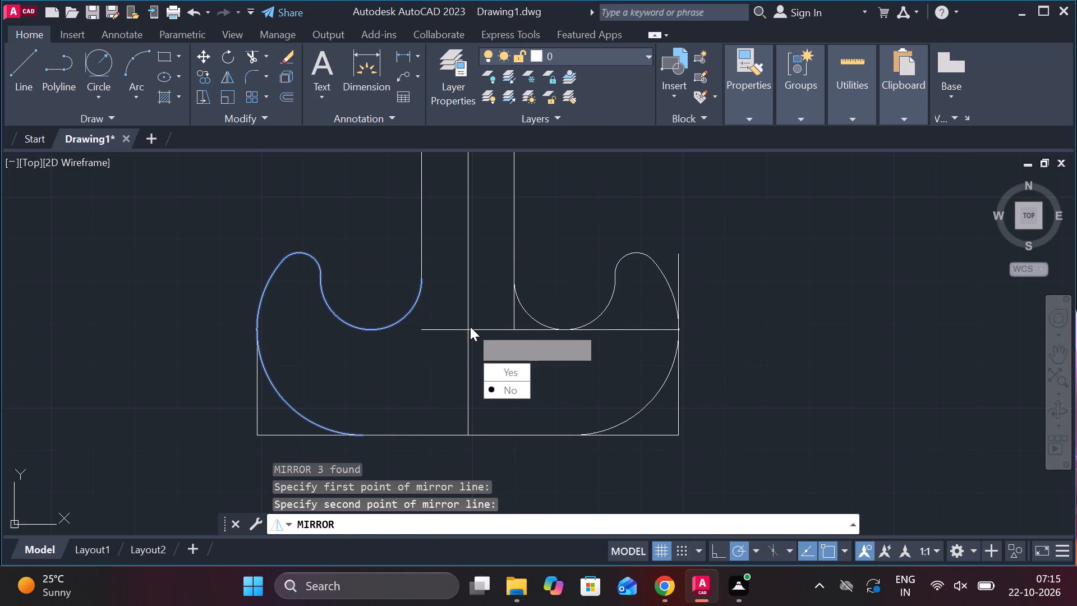
{"action": "left_click", "coordinate": [496, 386]}
{"action": "key", "text": "Escape"}
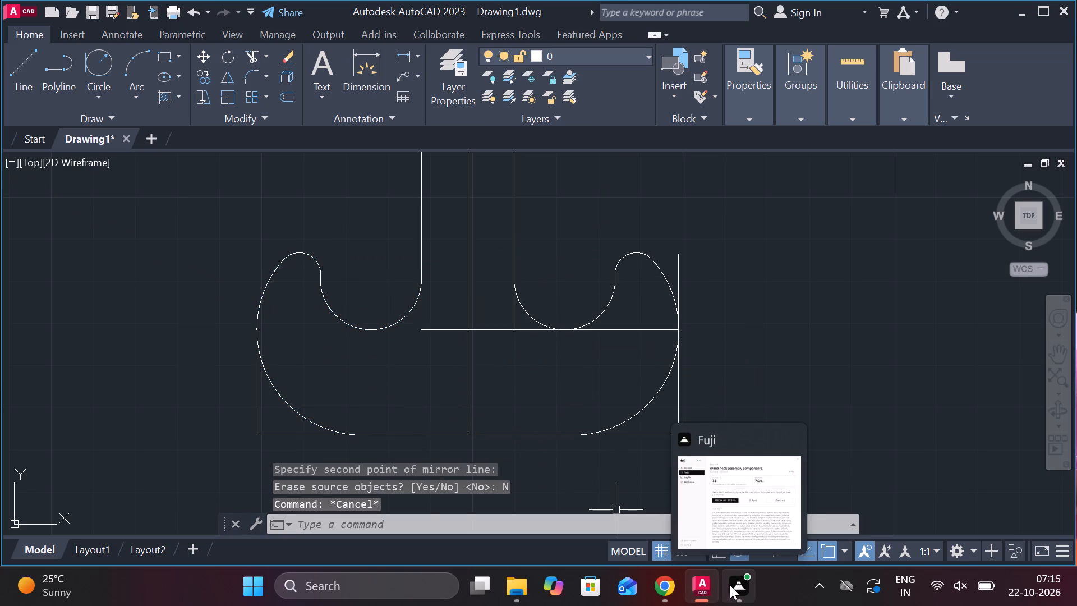
Trim the base's side and bottom lines outside the large left and right arcs, including the stub above the right side.
{"action": "type", "text": "tr"}
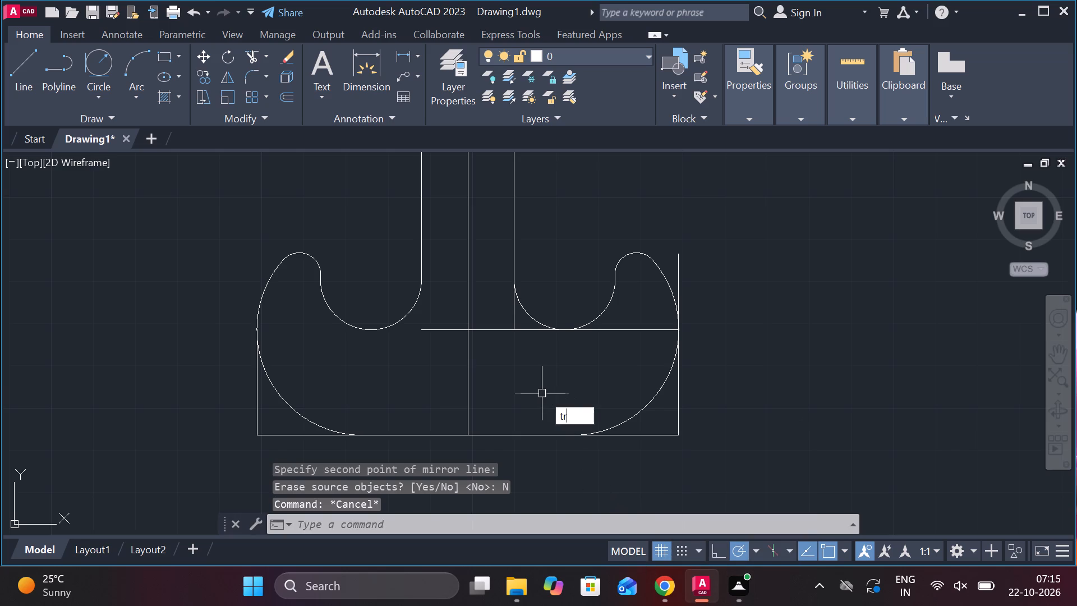
{"action": "key", "text": "space"}
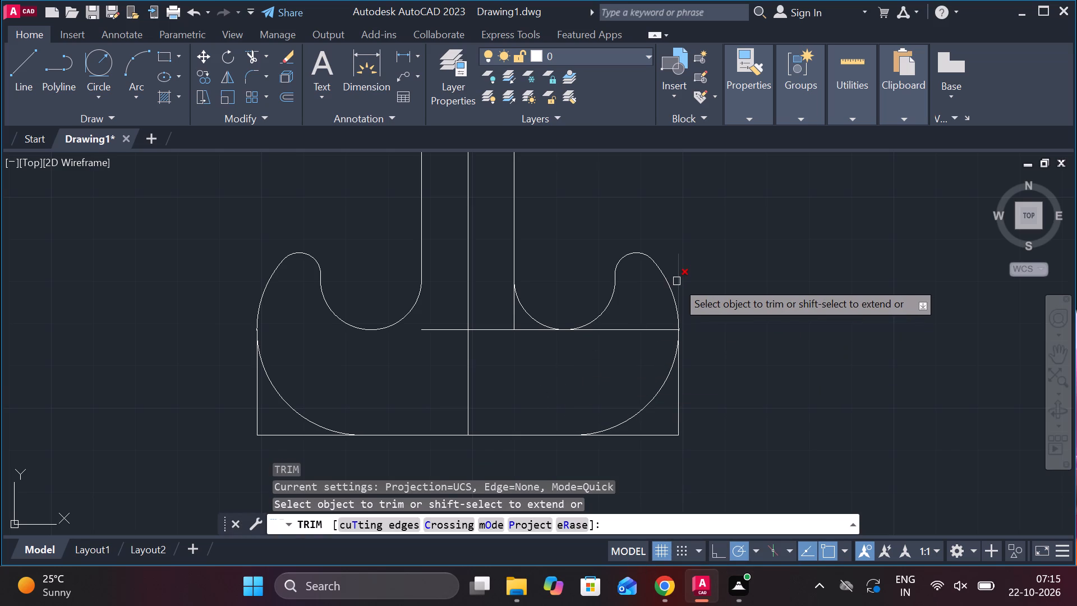
{"action": "left_click", "coordinate": [676, 281]}
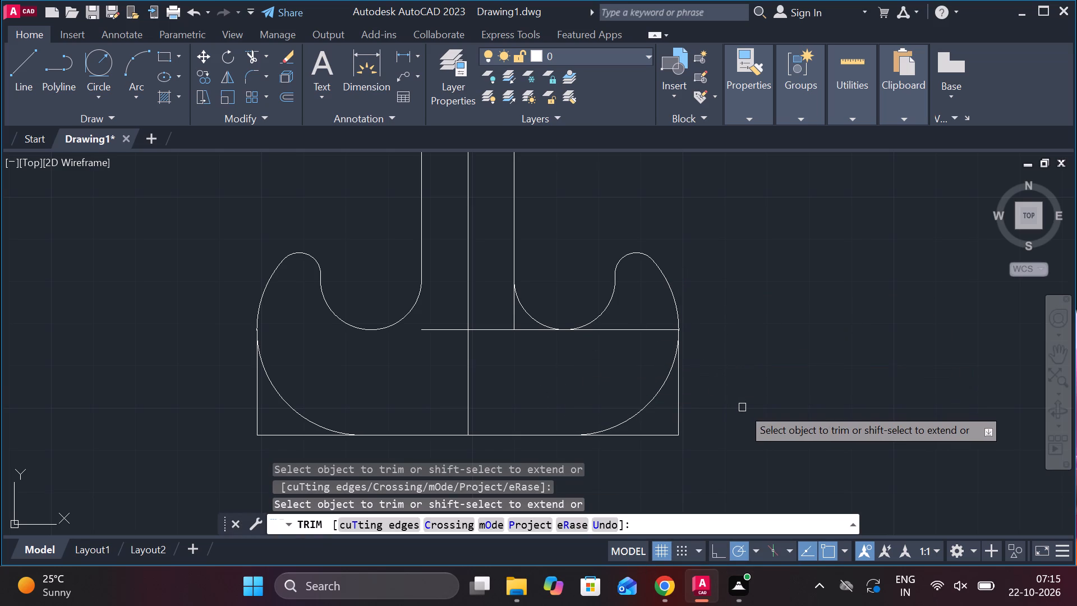
{"action": "left_click", "coordinate": [682, 420]}
{"action": "left_click", "coordinate": [660, 439]}
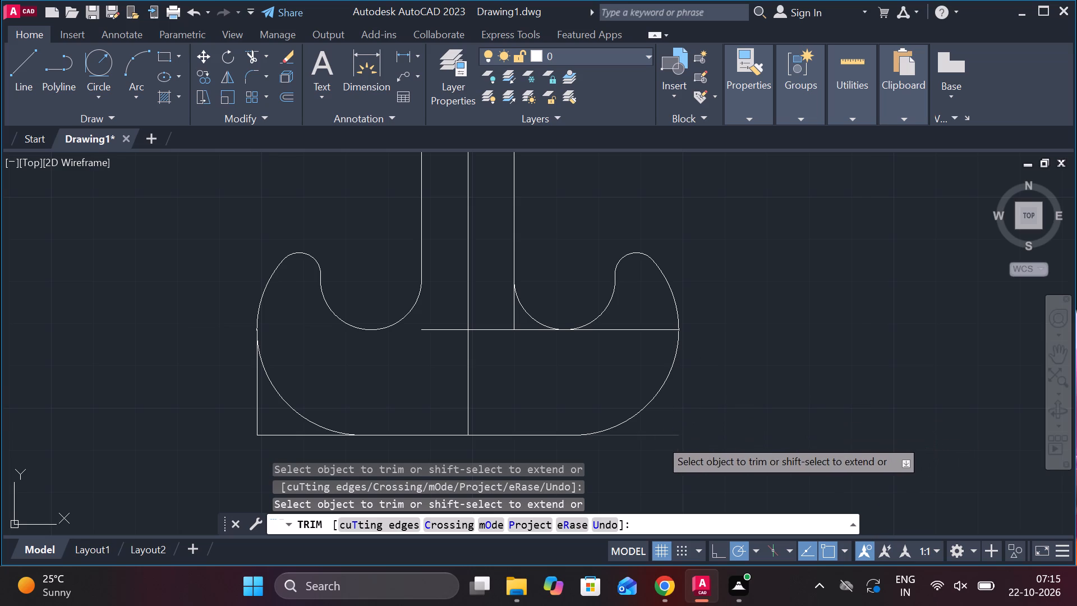
{"action": "left_click", "coordinate": [300, 438]}
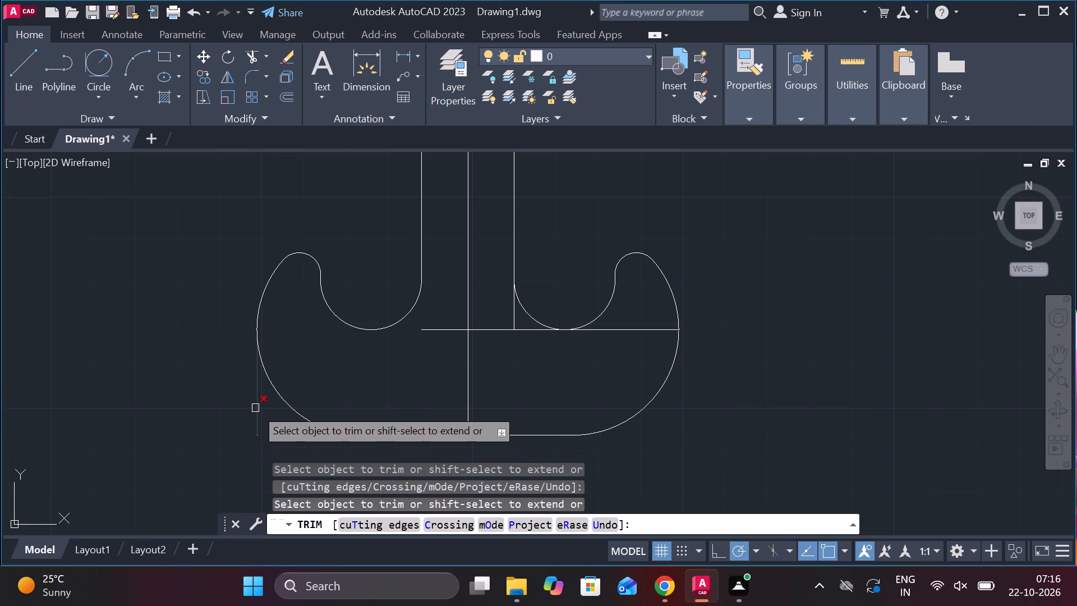
{"action": "left_click", "coordinate": [255, 408]}
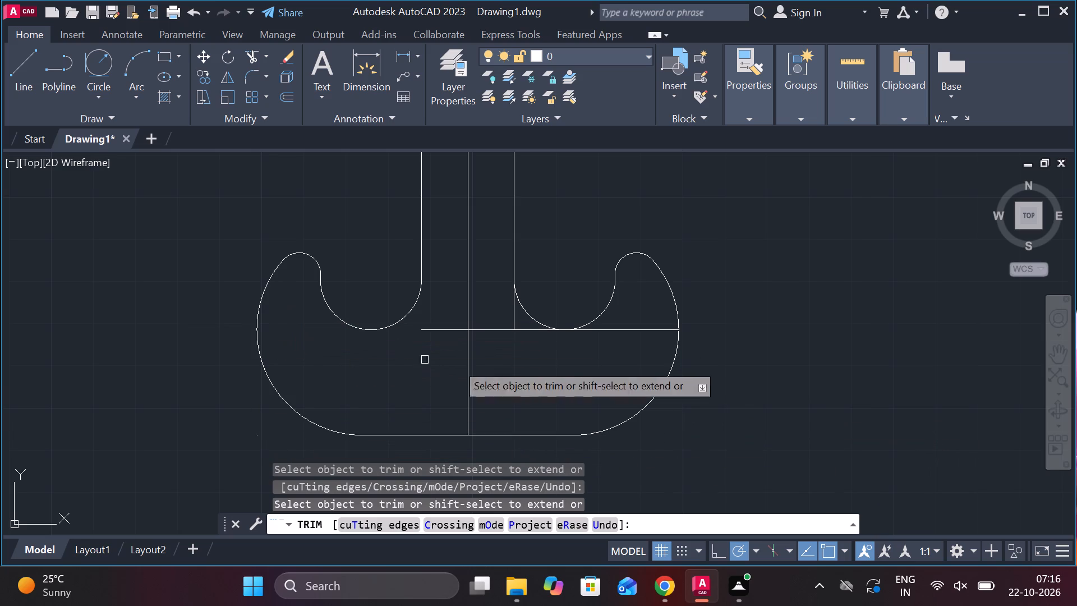
Trim the shank's right edge below its tangent point with the right hook's inner arc.
{"action": "left_click", "coordinate": [516, 314]}
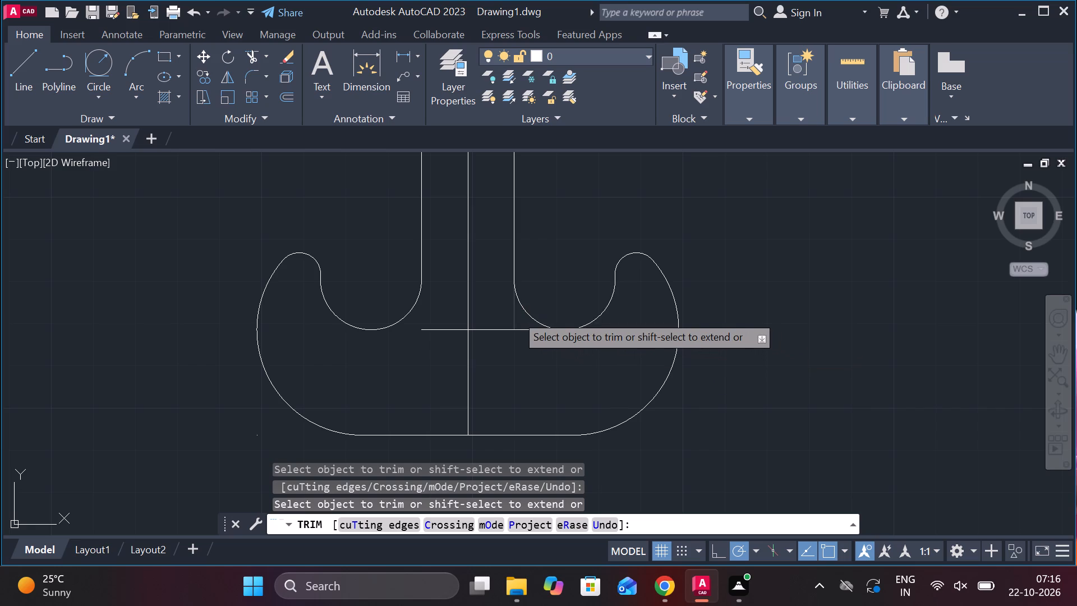
{"action": "scroll", "coordinate": [643, 324], "scroll_direction": "down", "scroll_amount": 2}
{"action": "scroll", "coordinate": [655, 324], "scroll_direction": "up", "scroll_amount": 1}
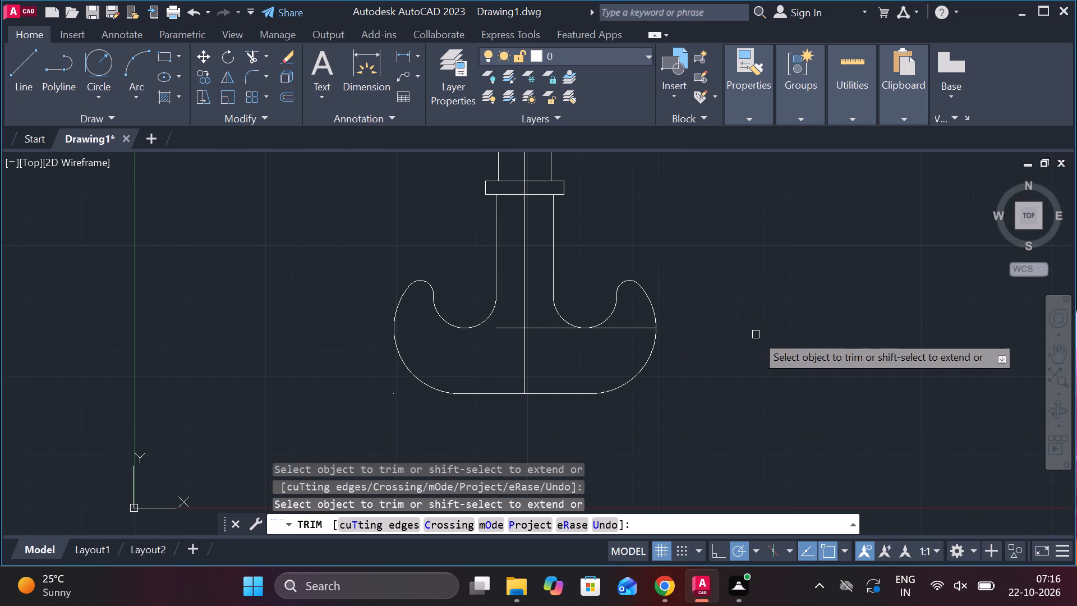
{"action": "middle_click", "coordinate": [756, 334]}
{"action": "key", "text": "Escape"}
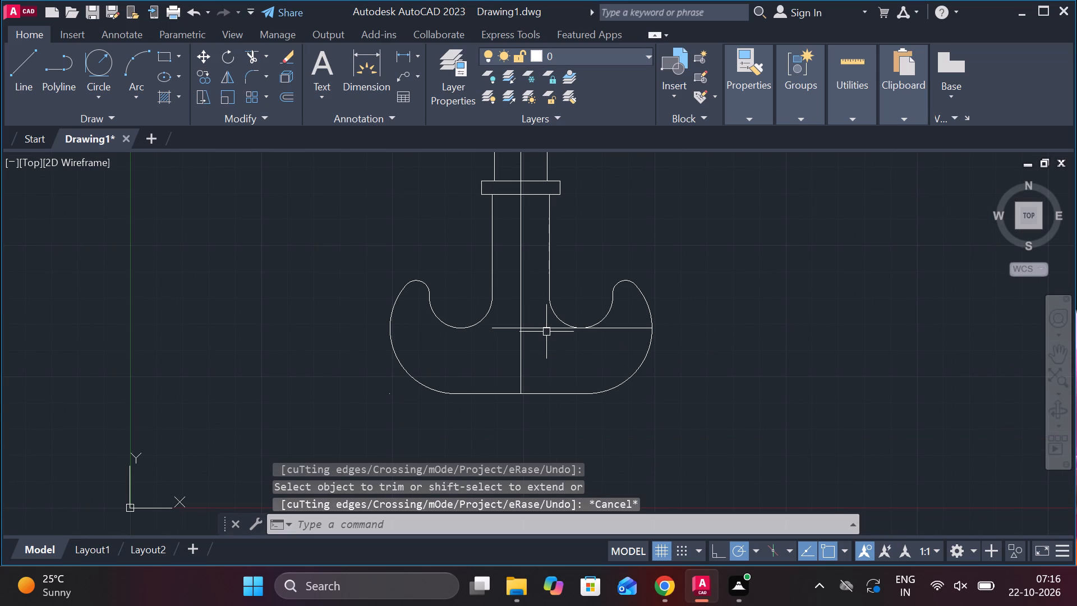
Stretch both ends of the base's horizontal line outward beyond the hook's left and right outer arcs.
{"action": "left_click", "coordinate": [546, 331]}
{"action": "left_click", "coordinate": [486, 329]}
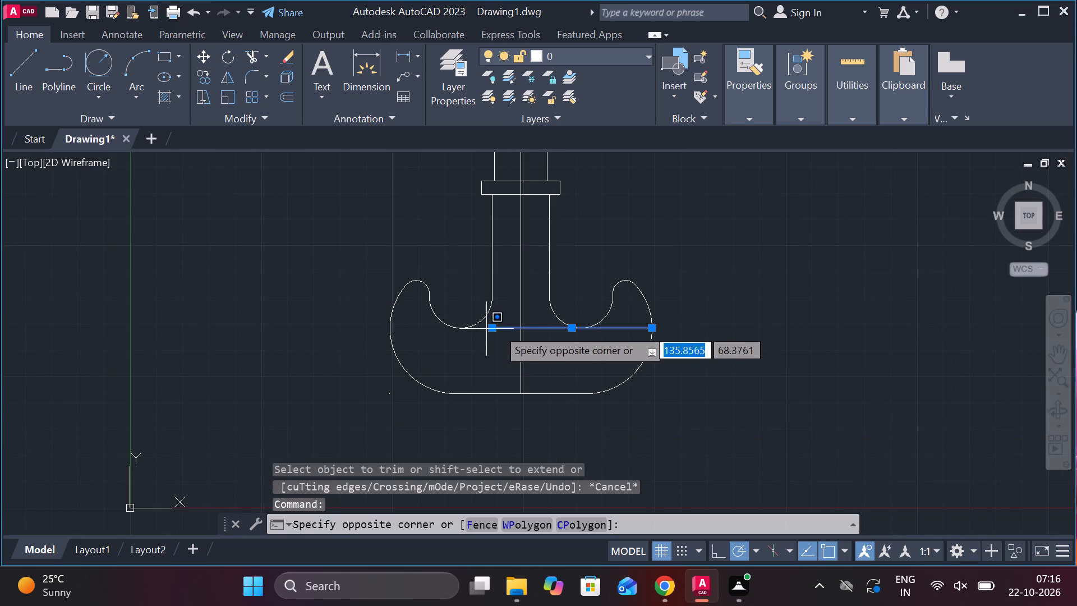
{"action": "key", "text": "Escape"}
{"action": "left_click", "coordinate": [494, 327]}
{"action": "left_click", "coordinate": [336, 326]}
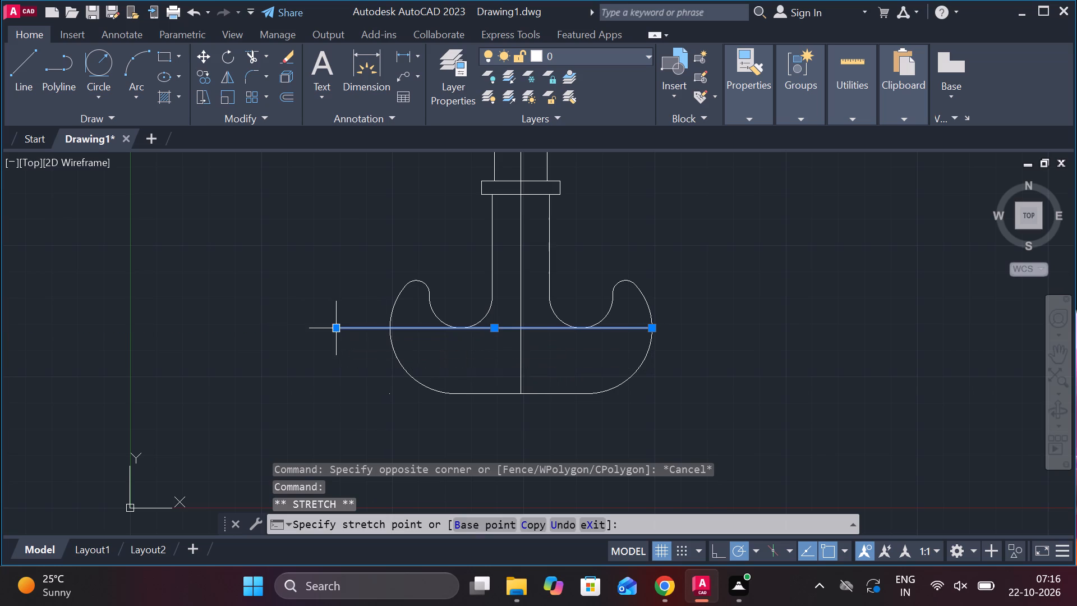
{"action": "left_click", "coordinate": [650, 325]}
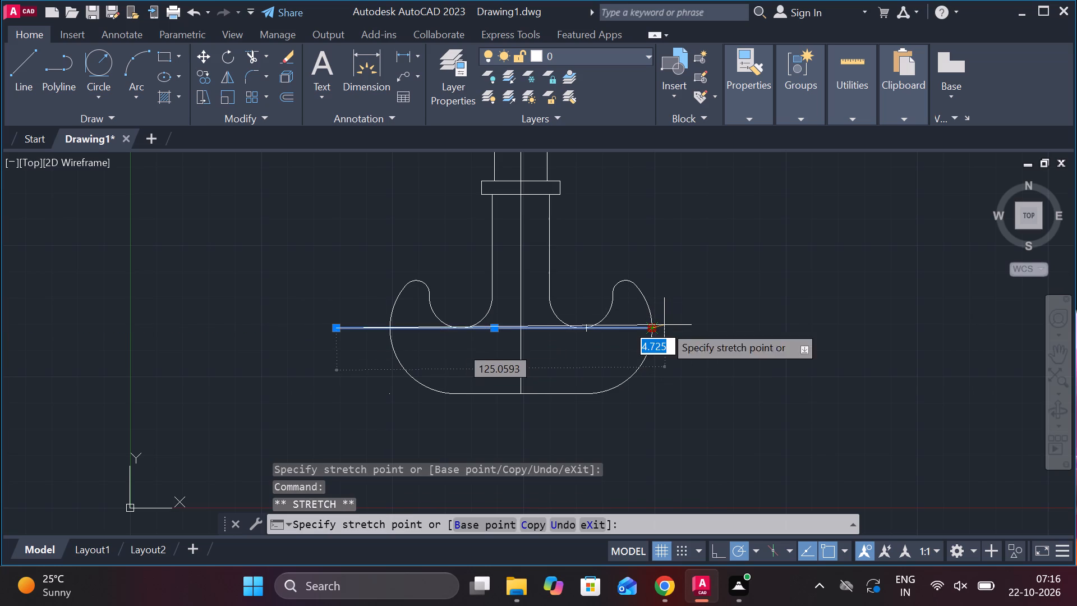
{"action": "left_click", "coordinate": [676, 329]}
{"action": "key", "text": "Escape"}
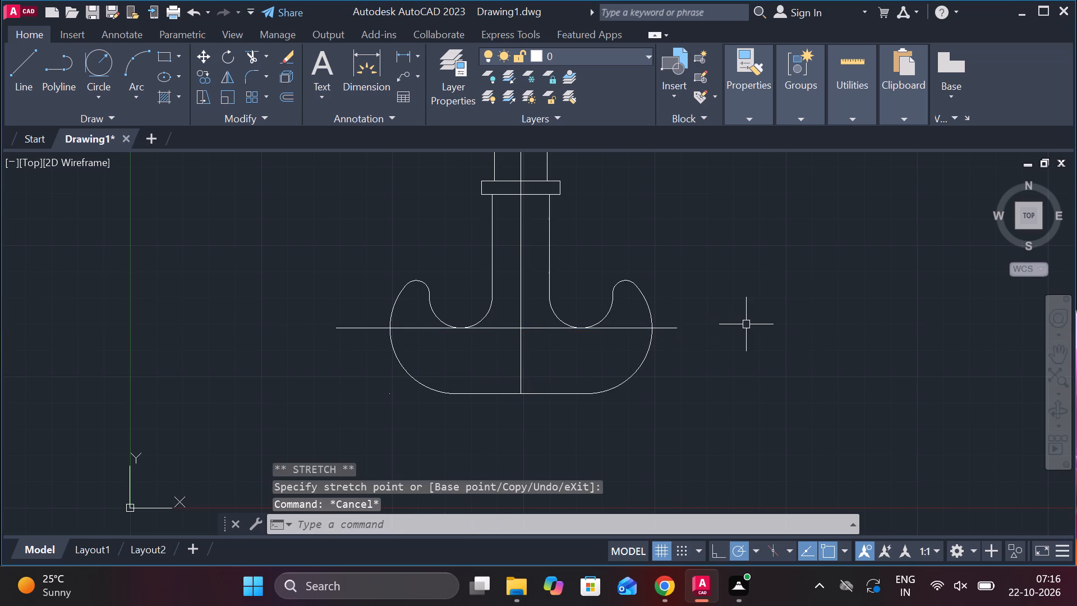
Erase the stray leftover speck at the lower left corner outside the hook's base.
{"action": "scroll", "coordinate": [746, 324], "scroll_direction": "down", "scroll_amount": 1}
{"action": "middle_click_drag", "start_coordinate": [746, 324], "coordinate": [671, 338]}
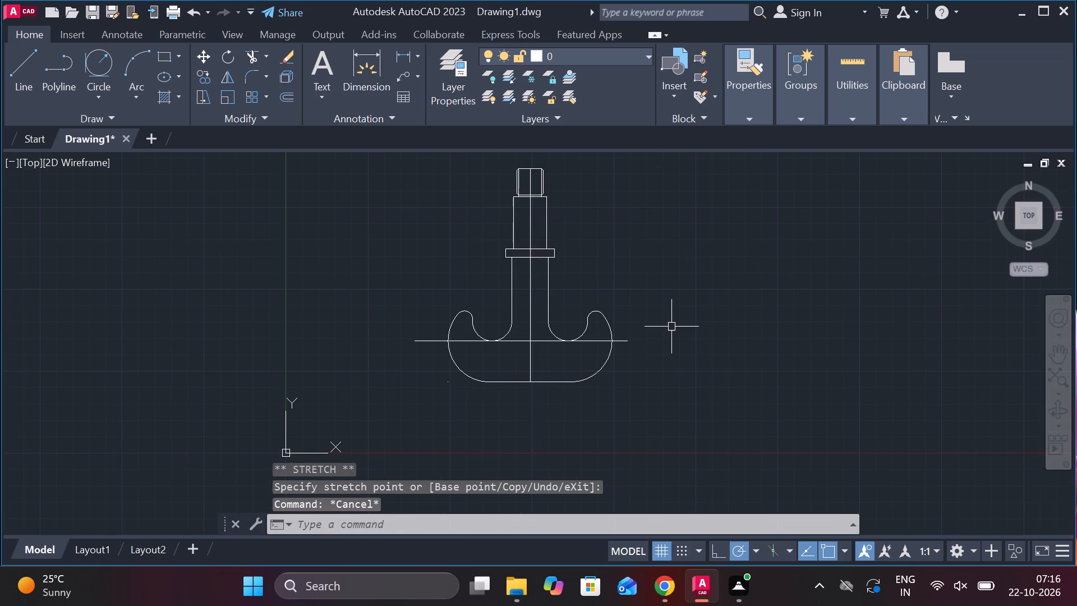
{"action": "left_click", "coordinate": [447, 383]}
{"action": "type", "text": "e"}
{"action": "key", "text": "space"}
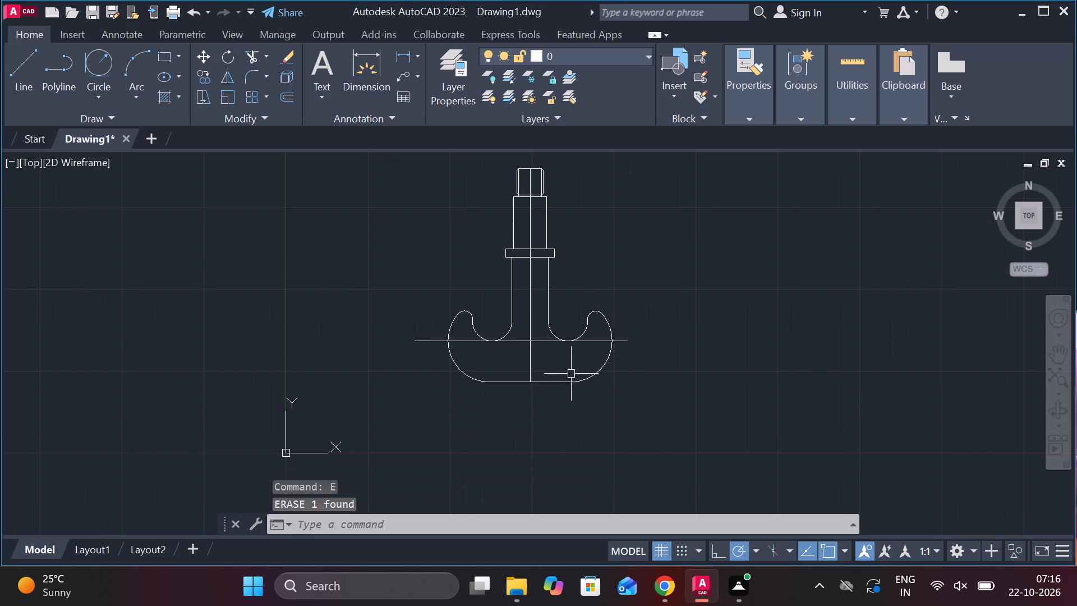
Set the current linetype to Continuous.
{"action": "left_click", "coordinate": [763, 120]}
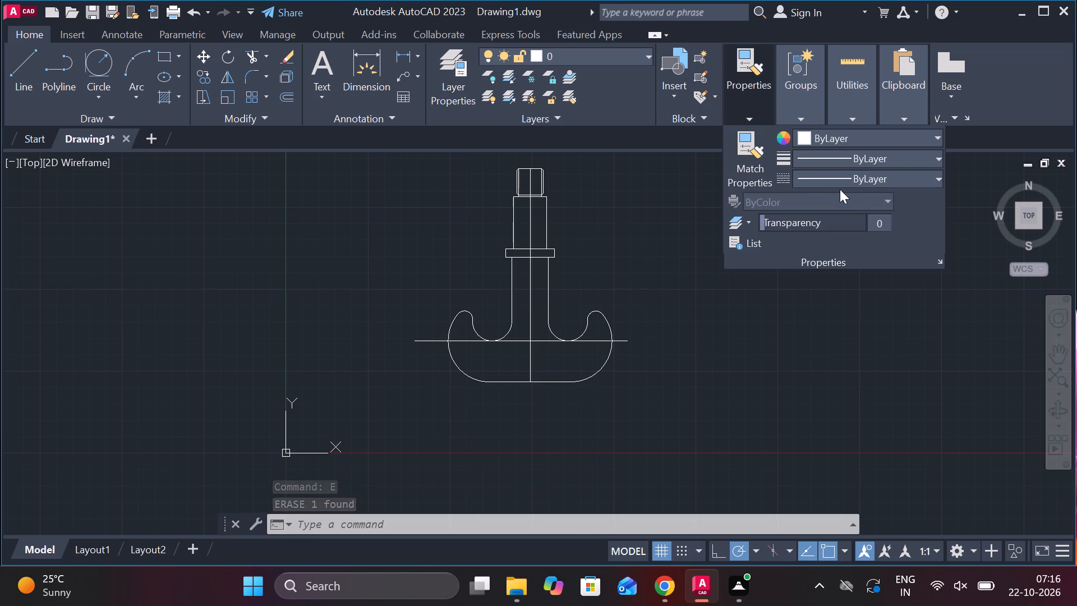
{"action": "left_click", "coordinate": [840, 180]}
{"action": "left_click", "coordinate": [862, 238]}
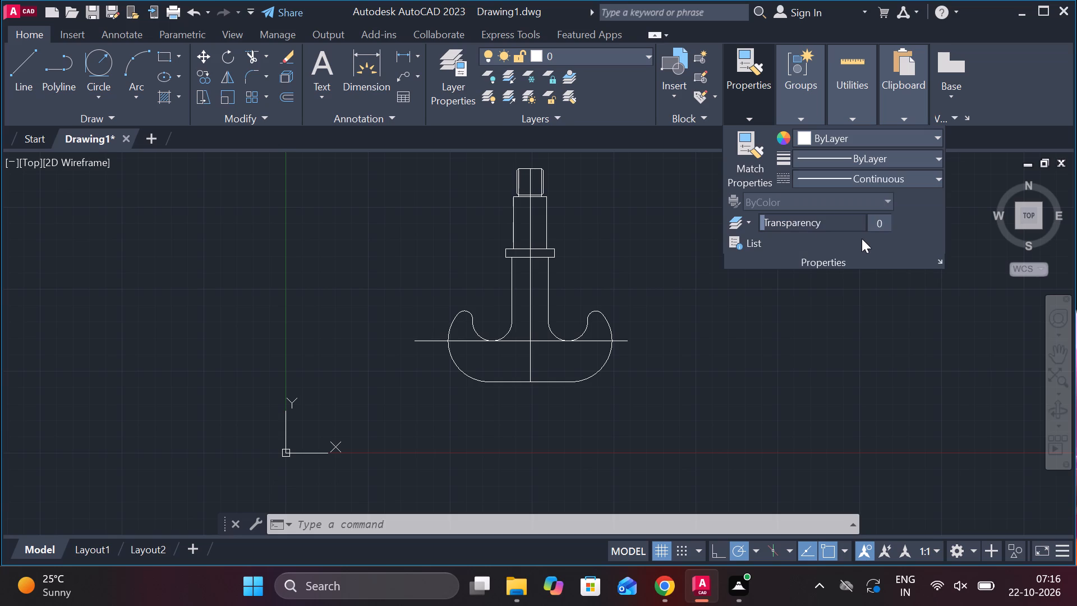
Load the CENTER linetype from acadiso.lin into the drawing through the Linetype Manager.
{"action": "left_click", "coordinate": [919, 181]}
{"action": "left_click", "coordinate": [817, 265]}
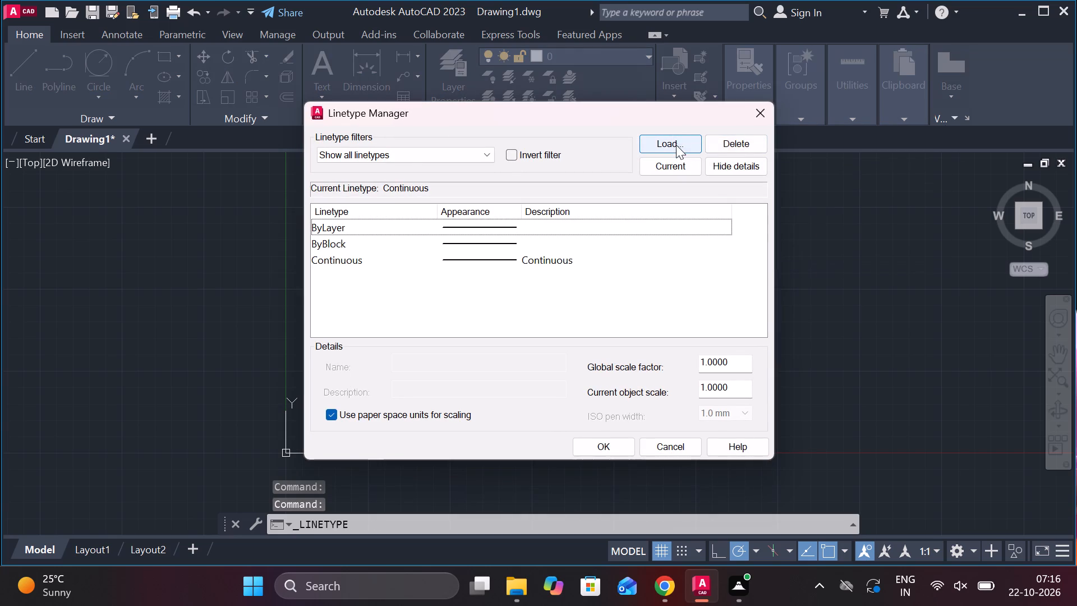
{"action": "left_click", "coordinate": [676, 145]}
{"action": "scroll", "coordinate": [421, 264], "scroll_direction": "down", "scroll_amount": 5}
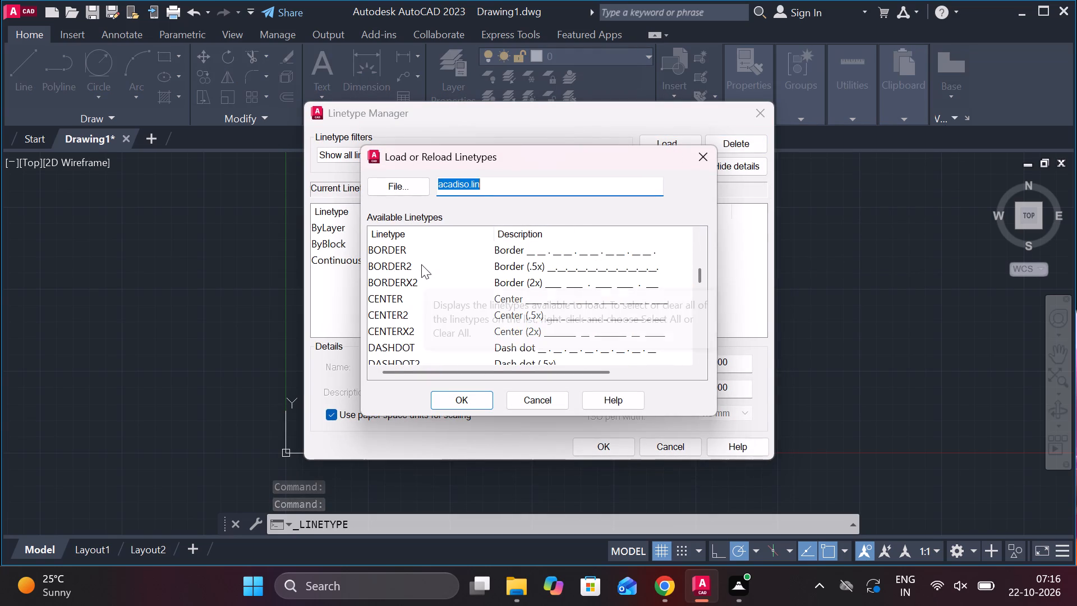
{"action": "scroll", "coordinate": [421, 264], "scroll_direction": "down", "scroll_amount": 1}
{"action": "scroll", "coordinate": [426, 267], "scroll_direction": "up", "scroll_amount": 1}
{"action": "scroll", "coordinate": [432, 270], "scroll_direction": "down", "scroll_amount": 1}
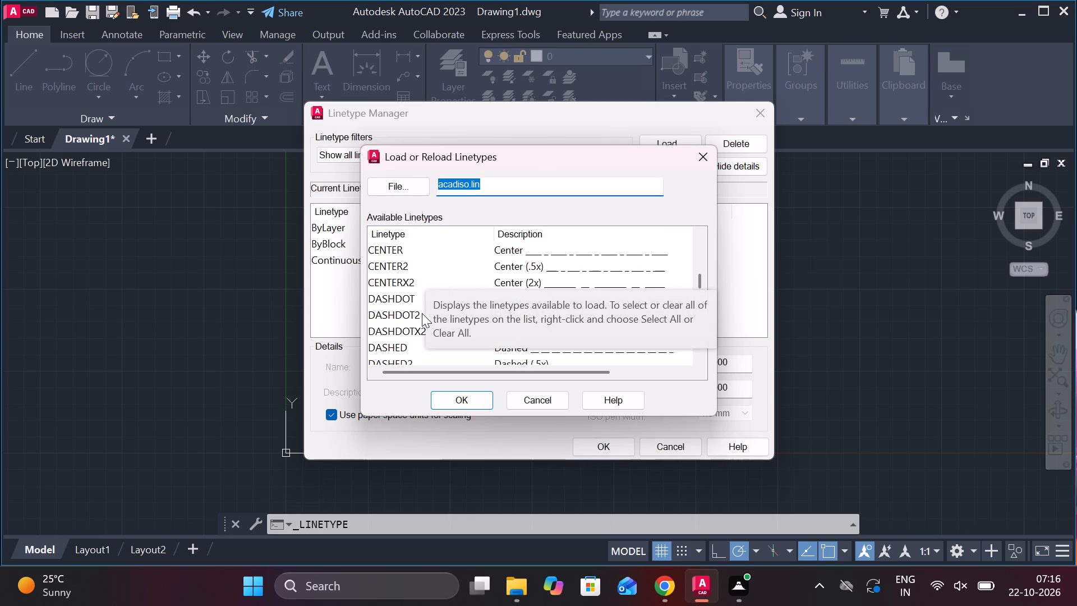
{"action": "left_click", "coordinate": [390, 250]}
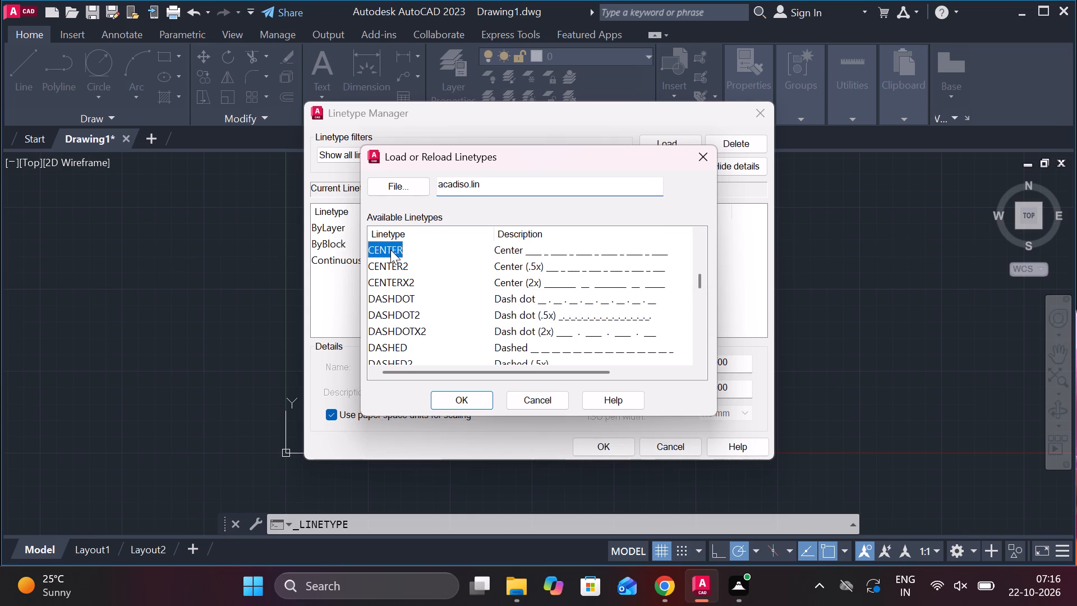
{"action": "left_click", "coordinate": [474, 394]}
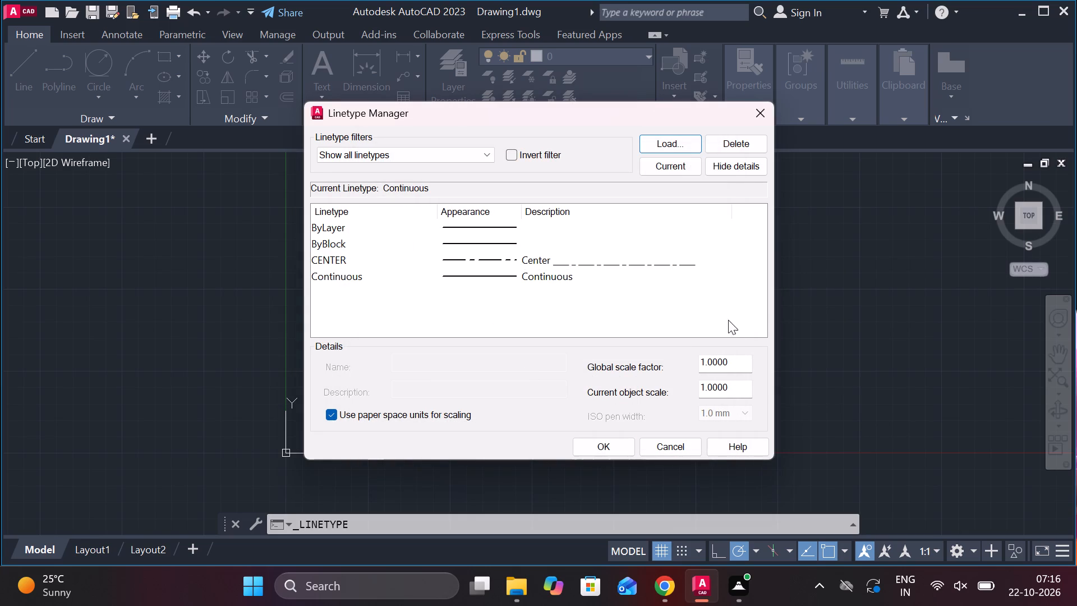
Set both the global scale factor and the current object scale for linetypes to 0.5.
{"action": "left_click_drag", "start_coordinate": [727, 356], "coordinate": [682, 359]}
{"action": "key", "text": "period"}
{"action": "key", "text": "5"}
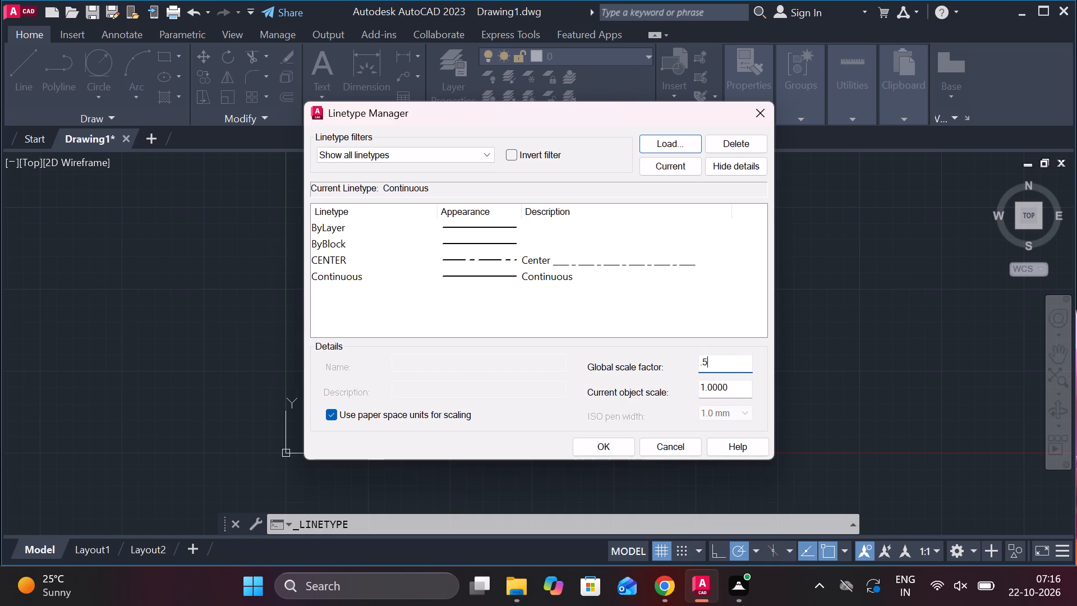
{"action": "left_click_drag", "start_coordinate": [731, 394], "coordinate": [662, 385]}
{"action": "type", "text": ".5"}
Load the DASHED linetype from acadiso.lin and apply the linetype settings.
{"action": "left_click", "coordinate": [681, 140]}
{"action": "scroll", "coordinate": [576, 288], "scroll_direction": "down", "scroll_amount": 3}
{"action": "scroll", "coordinate": [523, 290], "scroll_direction": "down", "scroll_amount": 1}
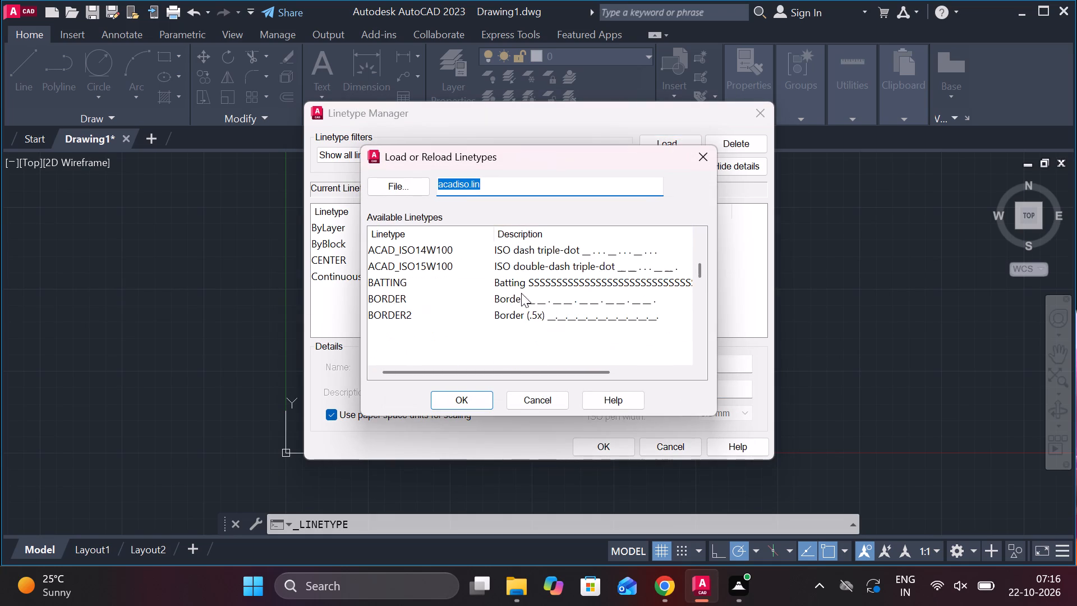
{"action": "scroll", "coordinate": [496, 299], "scroll_direction": "down", "scroll_amount": 3}
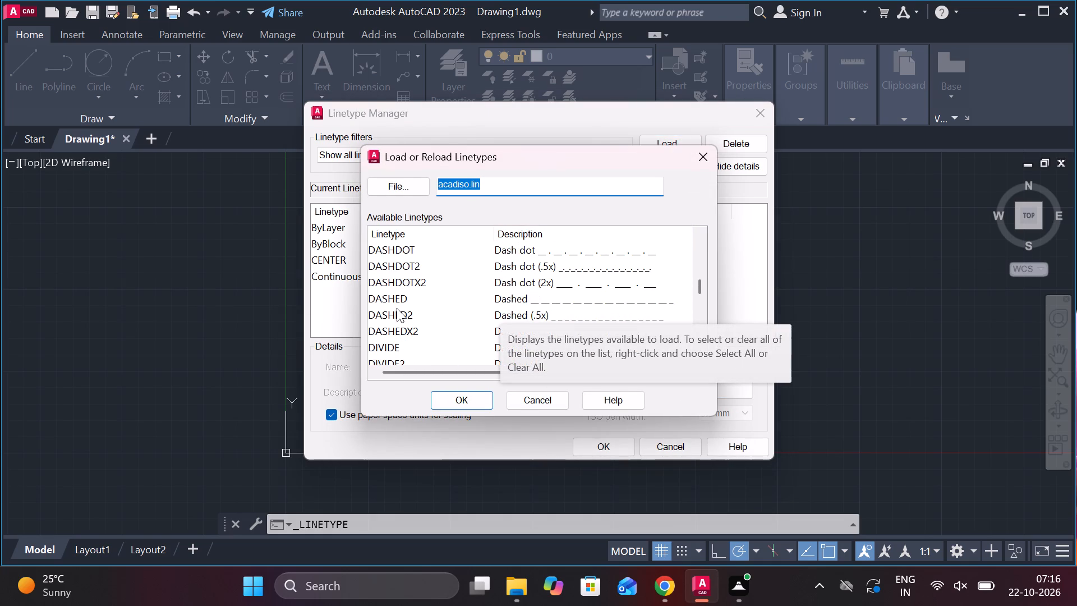
{"action": "left_click", "coordinate": [388, 296]}
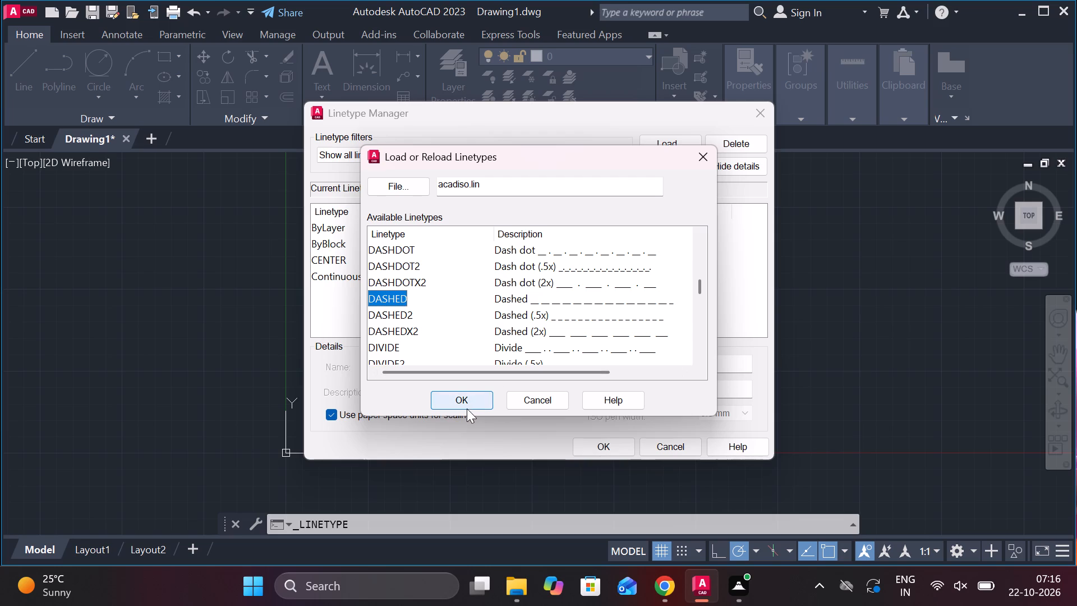
{"action": "left_click", "coordinate": [462, 405]}
{"action": "left_click", "coordinate": [610, 439]}
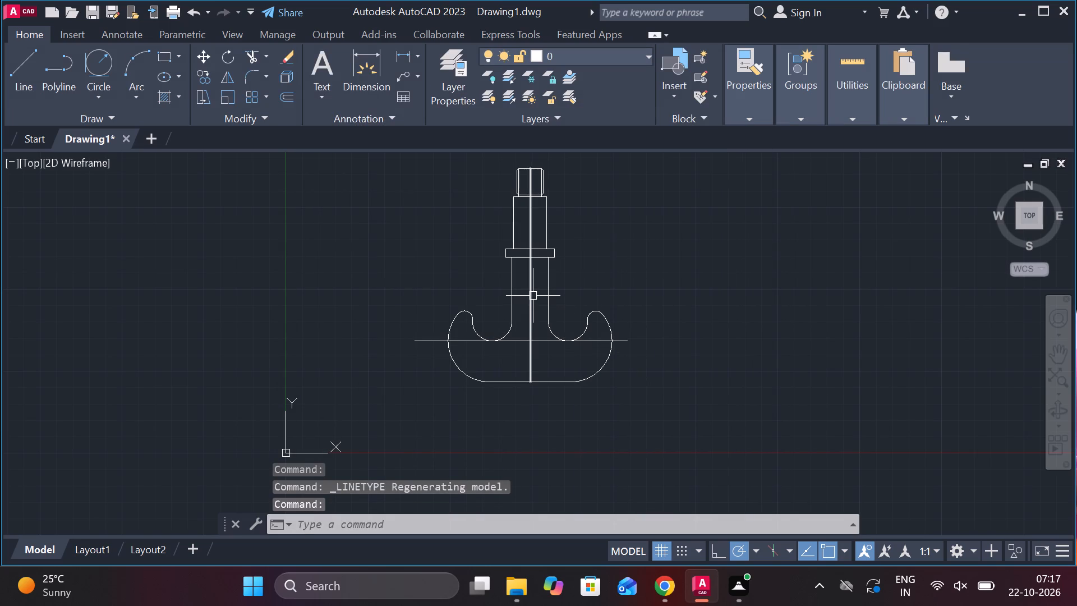
Change the hook's vertical centre line to the CENTER linetype.
{"action": "left_click", "coordinate": [533, 296]}
{"action": "left_click", "coordinate": [739, 118]}
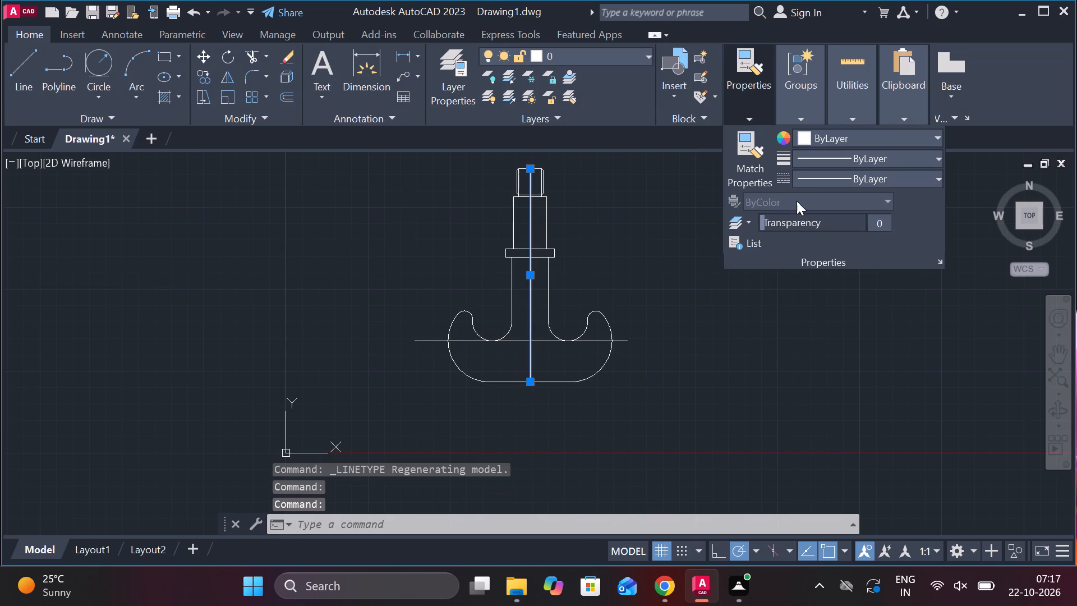
{"action": "left_click", "coordinate": [814, 184]}
{"action": "left_click", "coordinate": [850, 244]}
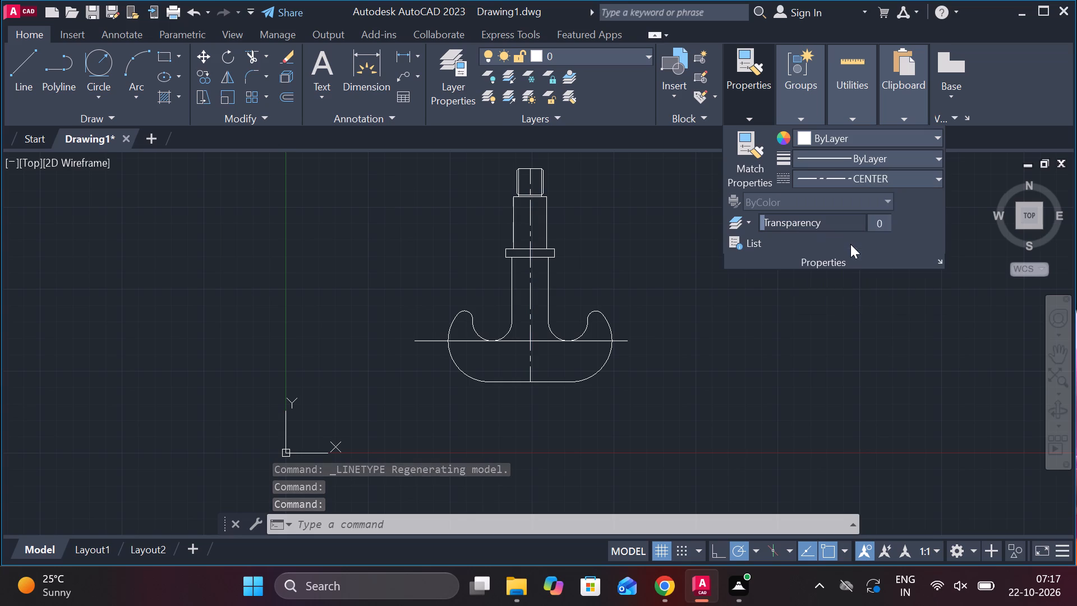
{"action": "key", "text": "Escape"}
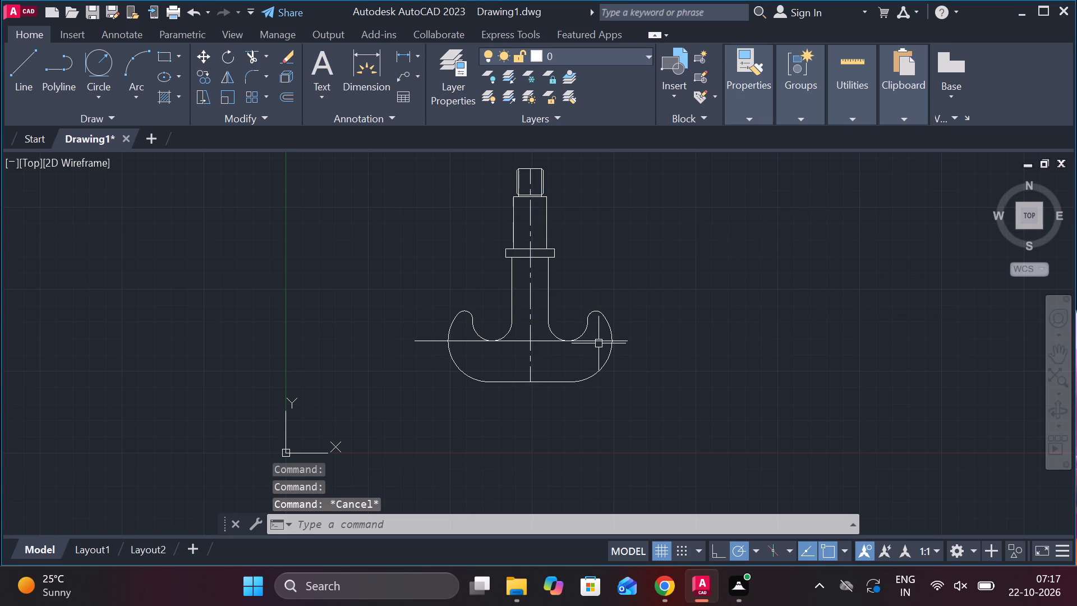
Change the horizontal line across the hook's base to the DASHED linetype.
{"action": "left_click", "coordinate": [599, 343]}
{"action": "left_click", "coordinate": [751, 126]}
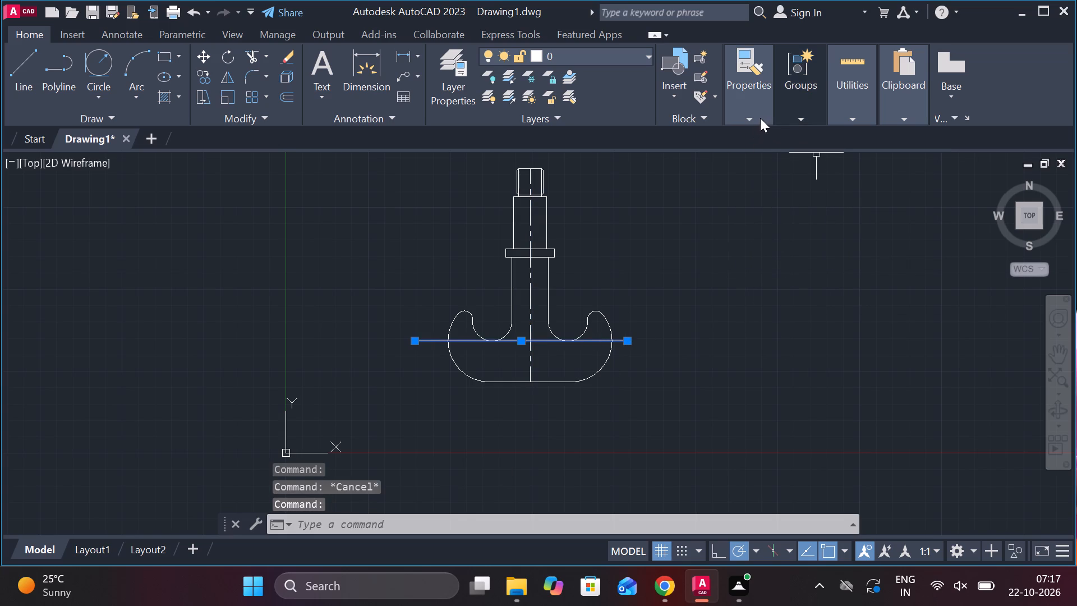
{"action": "left_click", "coordinate": [760, 117]}
{"action": "left_click", "coordinate": [840, 177]}
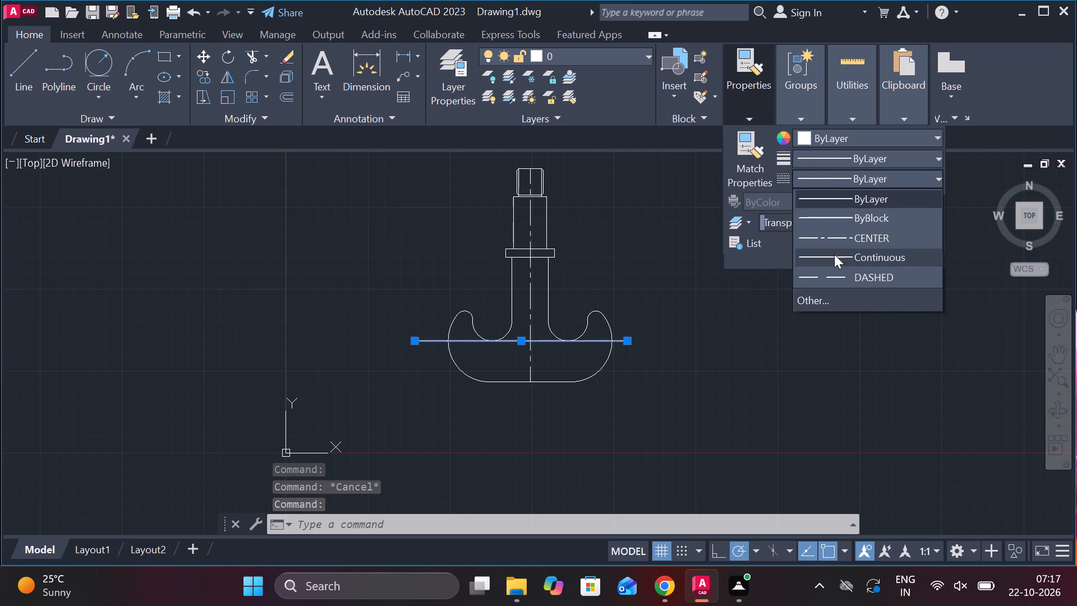
{"action": "left_click", "coordinate": [836, 280]}
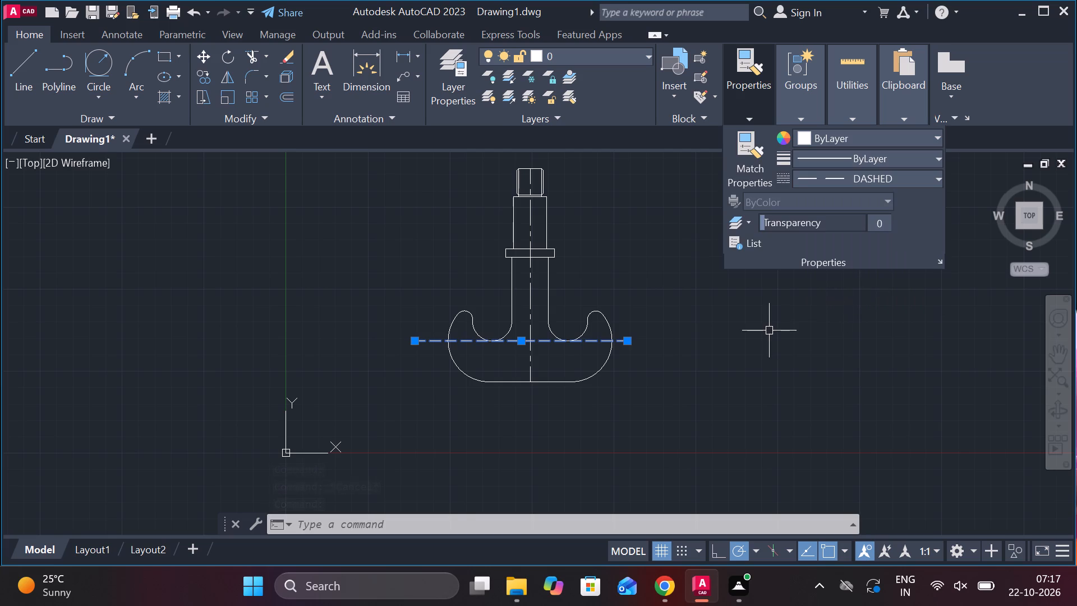
{"action": "key", "text": "Escape"}
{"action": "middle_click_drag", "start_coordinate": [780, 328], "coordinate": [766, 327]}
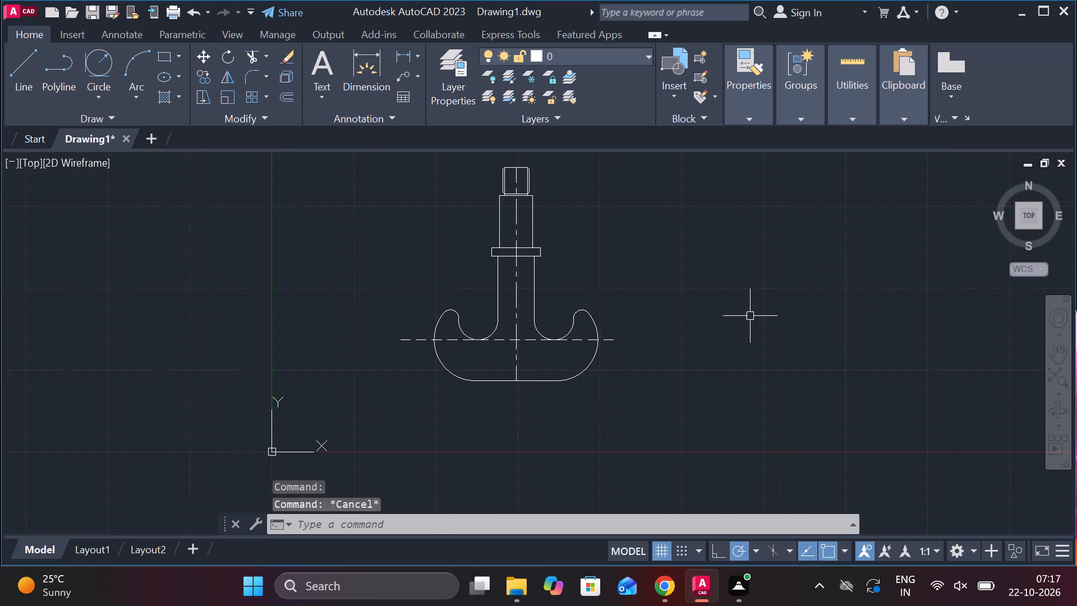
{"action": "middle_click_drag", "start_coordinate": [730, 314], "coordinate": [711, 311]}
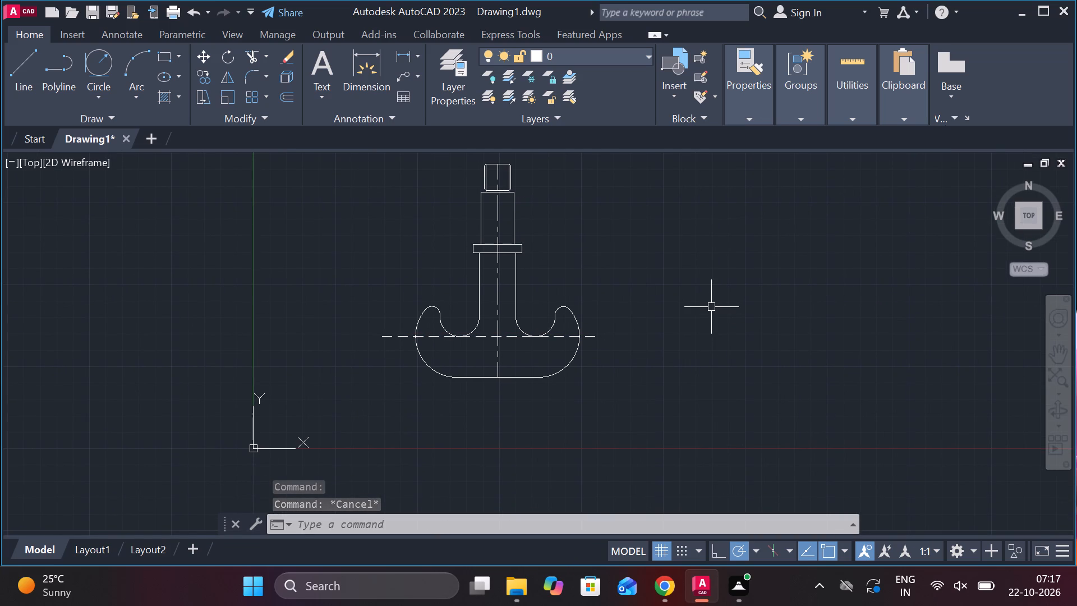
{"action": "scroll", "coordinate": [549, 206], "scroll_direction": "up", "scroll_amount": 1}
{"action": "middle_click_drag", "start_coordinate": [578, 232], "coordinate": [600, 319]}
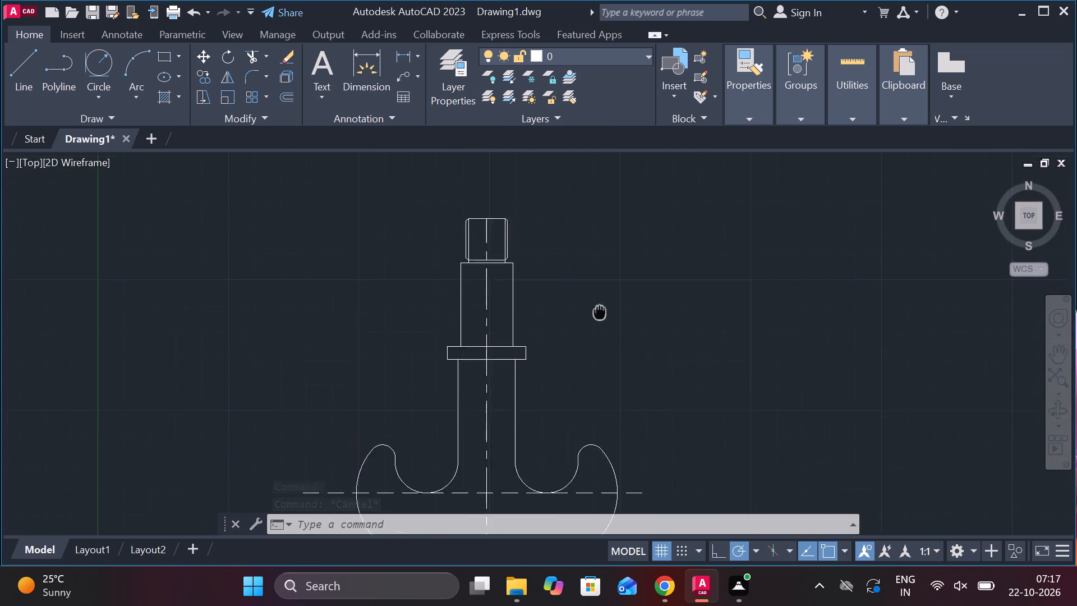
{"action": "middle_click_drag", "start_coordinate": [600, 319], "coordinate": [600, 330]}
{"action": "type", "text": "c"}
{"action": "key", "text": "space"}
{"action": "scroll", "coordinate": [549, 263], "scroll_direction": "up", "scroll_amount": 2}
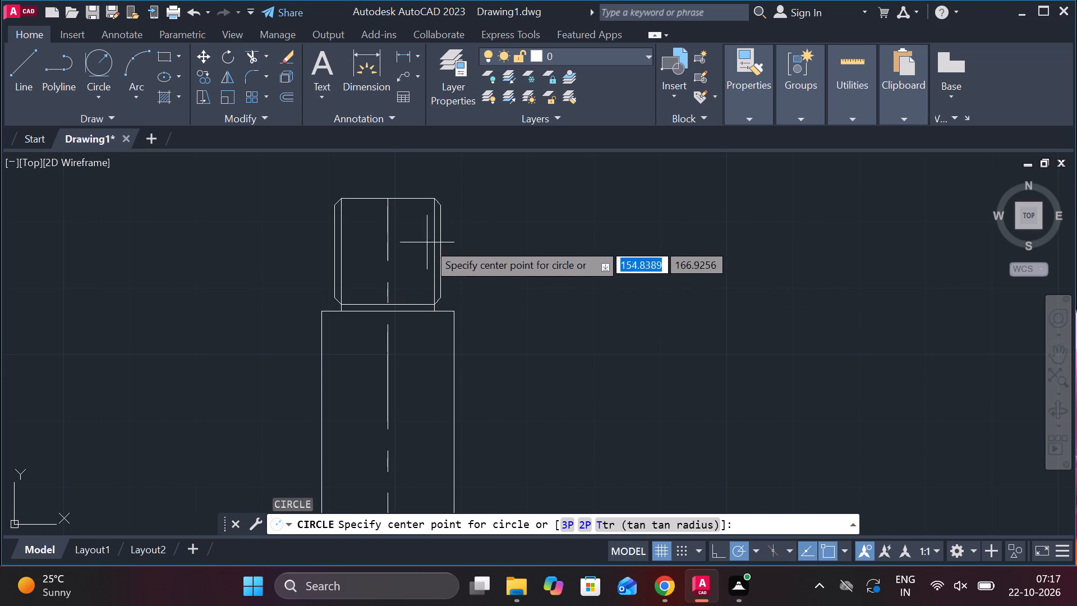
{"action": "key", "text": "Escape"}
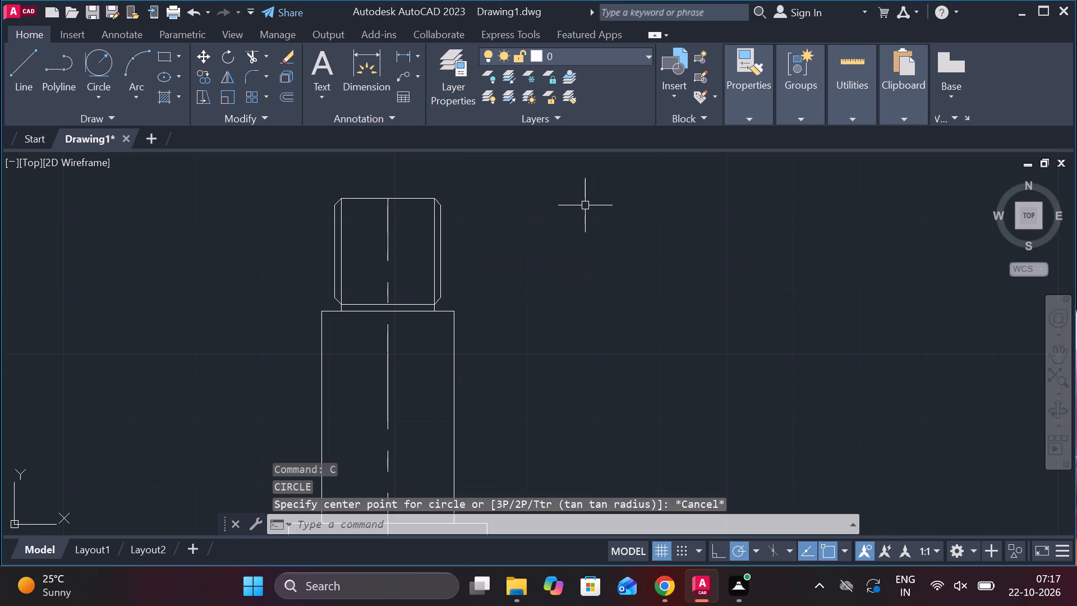
Draw a circle of diameter 3 centred on the midpoint of the hook head's top edge.
{"action": "type", "text": "c"}
{"action": "key", "text": "space"}
{"action": "left_click", "coordinate": [396, 201]}
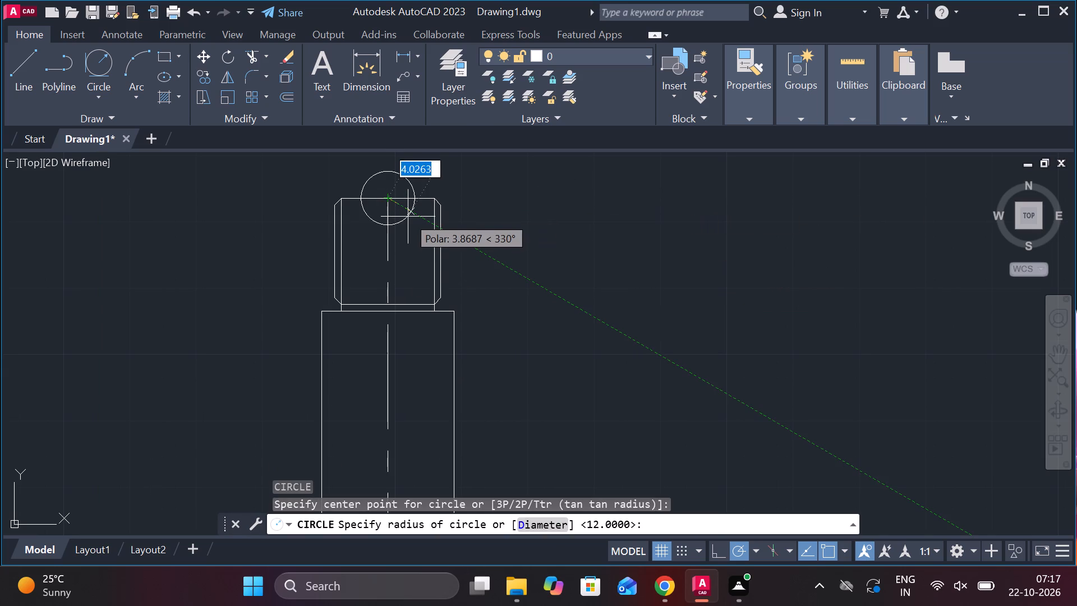
{"action": "type", "text": "d 3"}
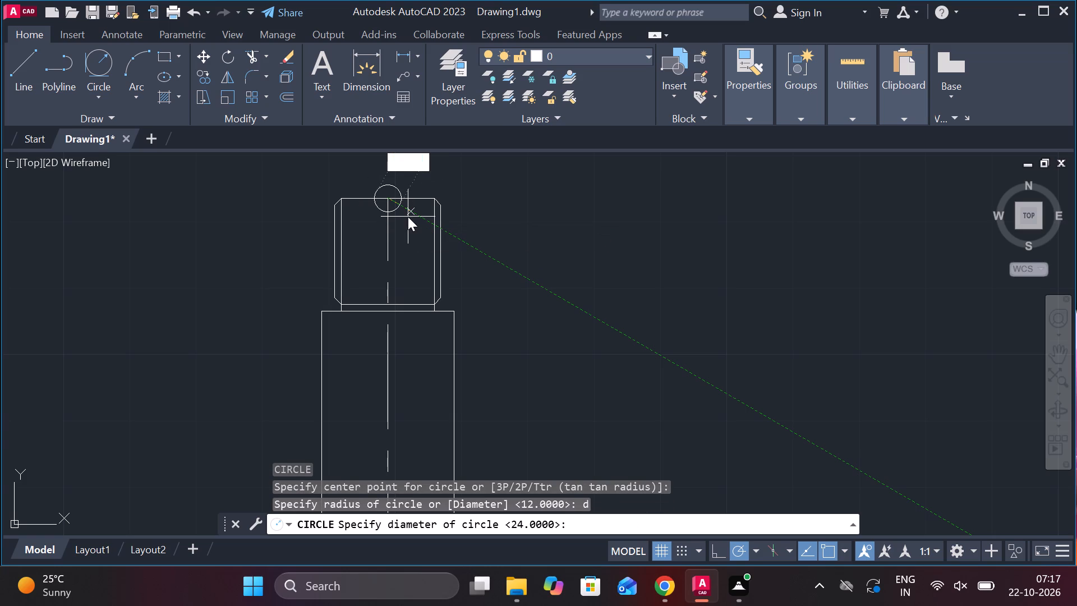
{"action": "key", "text": "Return"}
{"action": "key", "text": "Escape"}
Move the small circle 7 units straight down along the centre line into the head.
{"action": "left_click", "coordinate": [395, 191]}
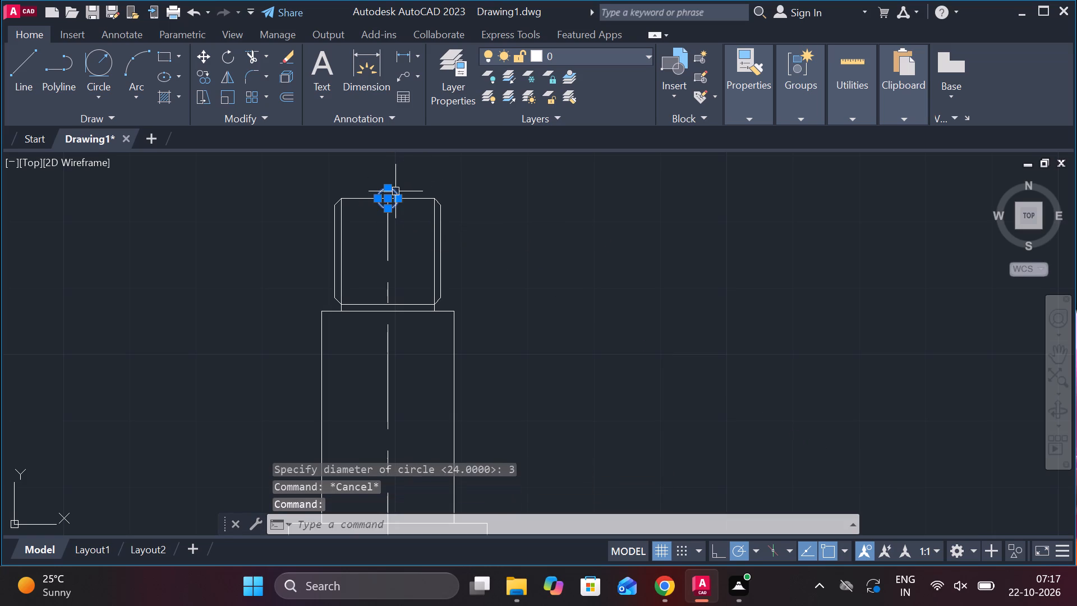
{"action": "key", "text": "m"}
{"action": "key", "text": "Return"}
{"action": "scroll", "coordinate": [439, 190], "scroll_direction": "up", "scroll_amount": 1}
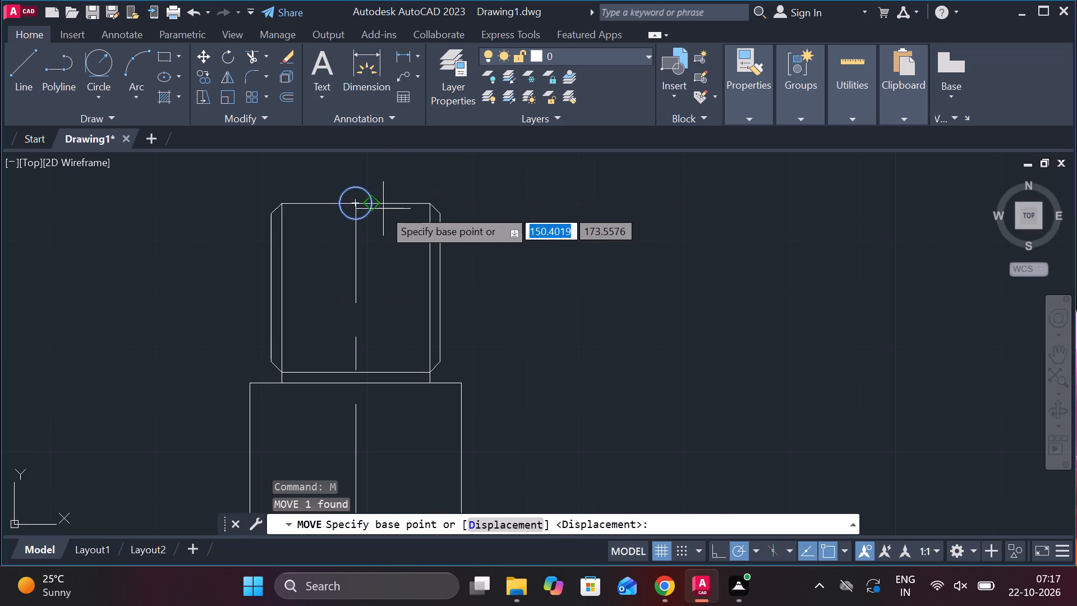
{"action": "left_click", "coordinate": [359, 204]}
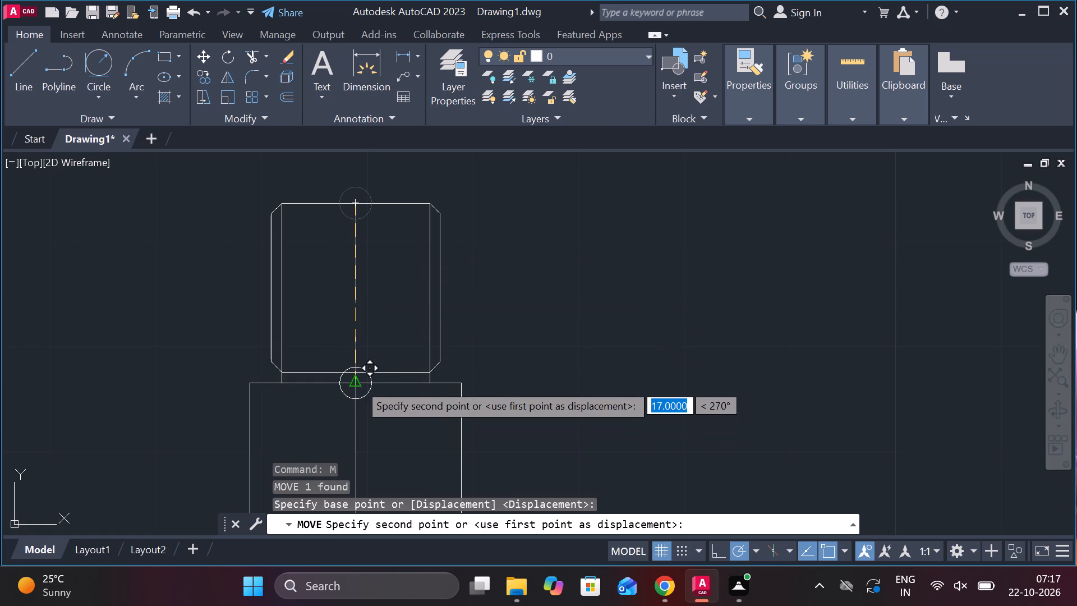
{"action": "key", "text": "7"}
{"action": "key", "text": "Return"}
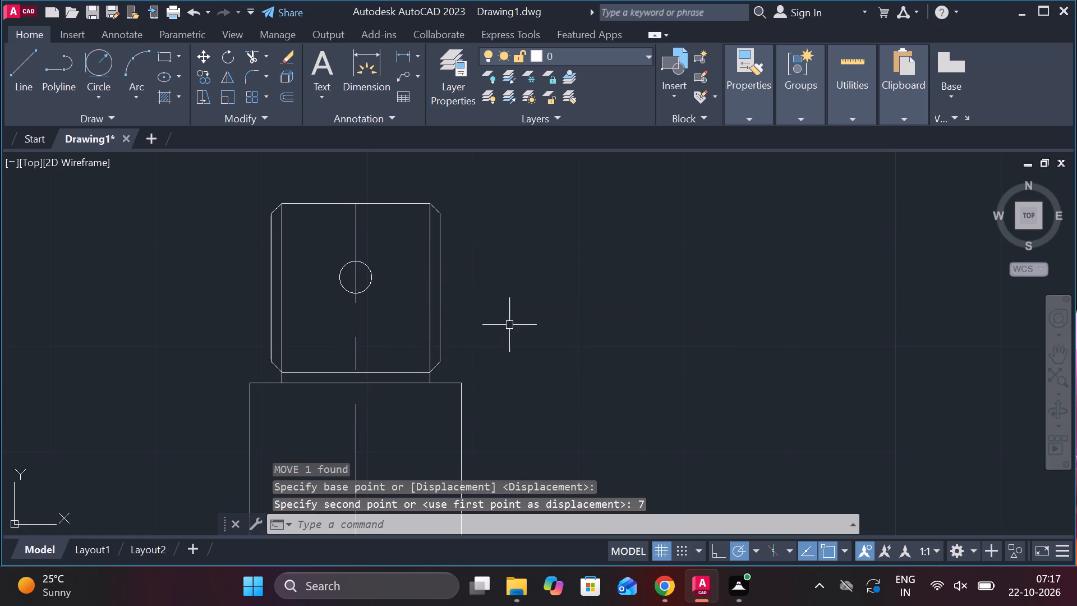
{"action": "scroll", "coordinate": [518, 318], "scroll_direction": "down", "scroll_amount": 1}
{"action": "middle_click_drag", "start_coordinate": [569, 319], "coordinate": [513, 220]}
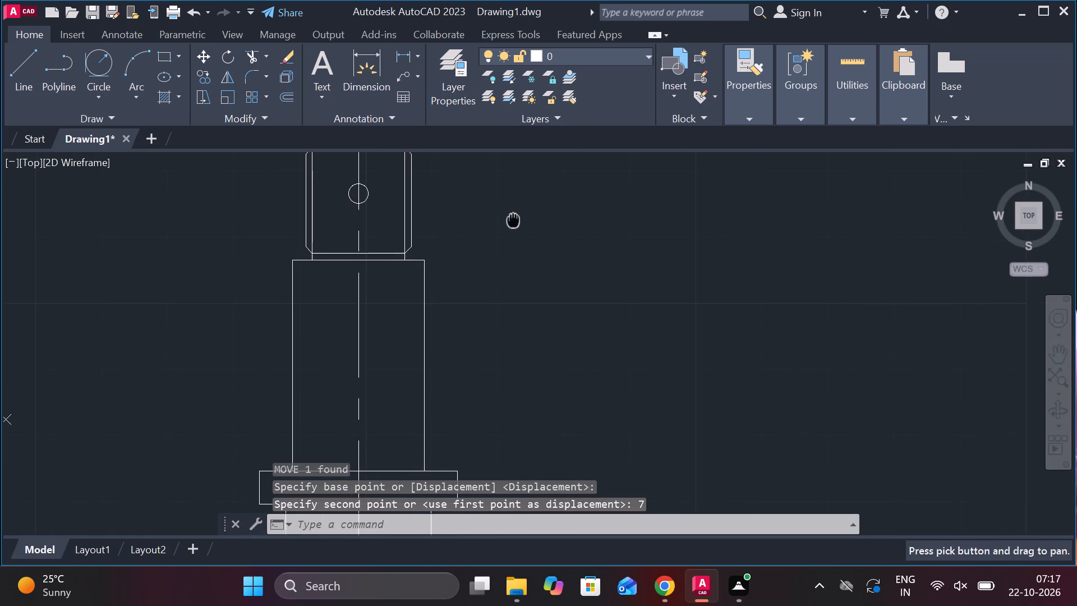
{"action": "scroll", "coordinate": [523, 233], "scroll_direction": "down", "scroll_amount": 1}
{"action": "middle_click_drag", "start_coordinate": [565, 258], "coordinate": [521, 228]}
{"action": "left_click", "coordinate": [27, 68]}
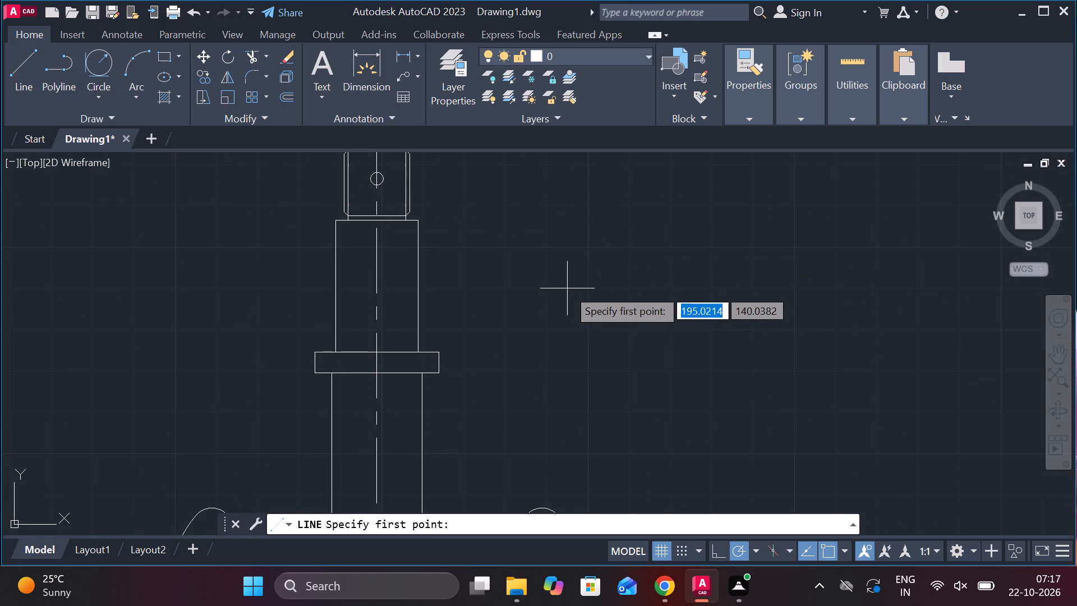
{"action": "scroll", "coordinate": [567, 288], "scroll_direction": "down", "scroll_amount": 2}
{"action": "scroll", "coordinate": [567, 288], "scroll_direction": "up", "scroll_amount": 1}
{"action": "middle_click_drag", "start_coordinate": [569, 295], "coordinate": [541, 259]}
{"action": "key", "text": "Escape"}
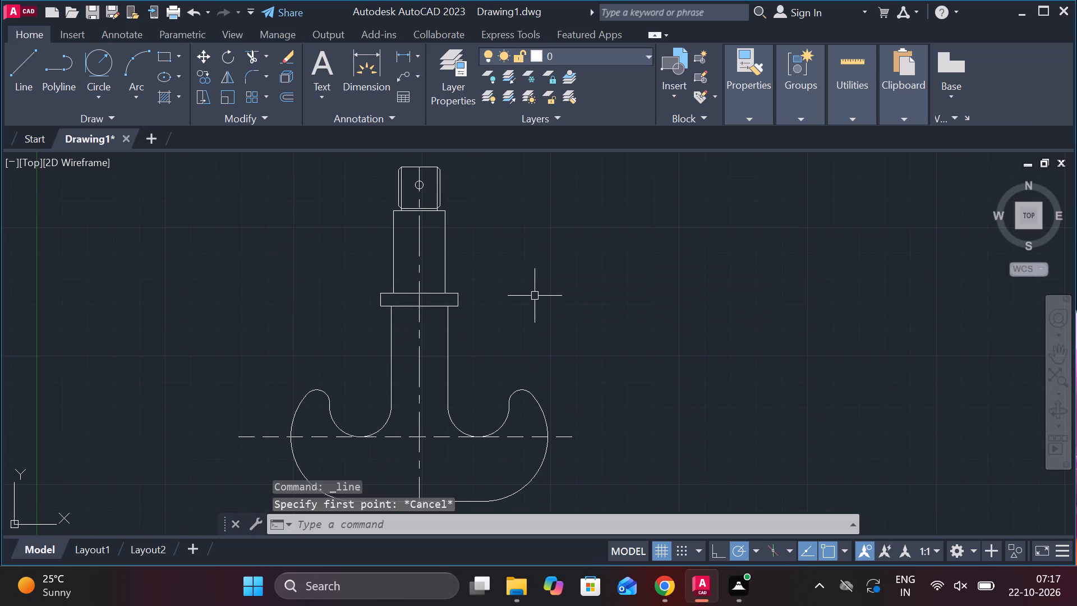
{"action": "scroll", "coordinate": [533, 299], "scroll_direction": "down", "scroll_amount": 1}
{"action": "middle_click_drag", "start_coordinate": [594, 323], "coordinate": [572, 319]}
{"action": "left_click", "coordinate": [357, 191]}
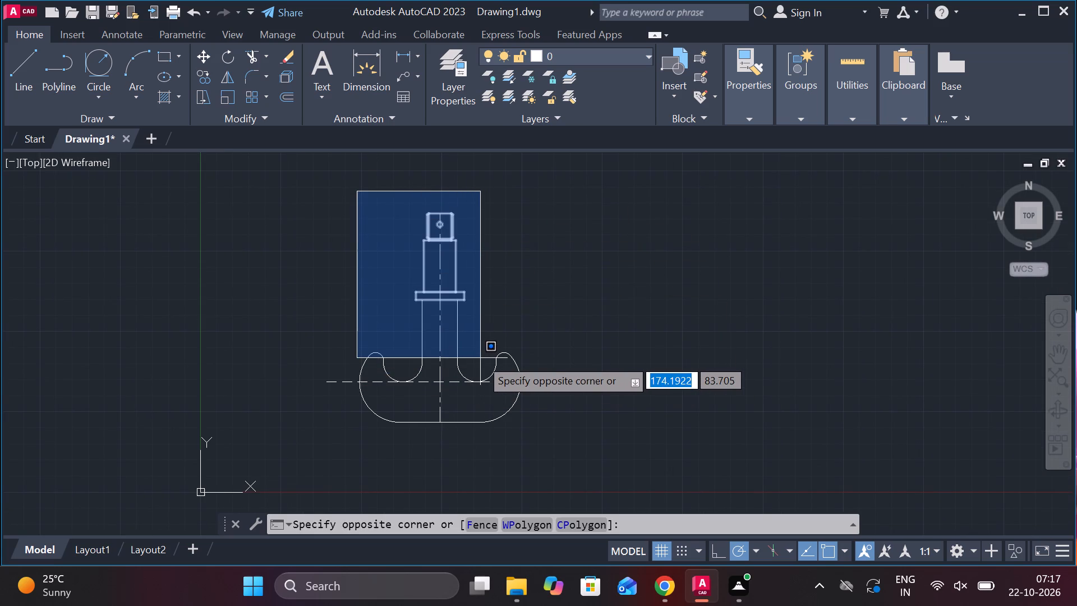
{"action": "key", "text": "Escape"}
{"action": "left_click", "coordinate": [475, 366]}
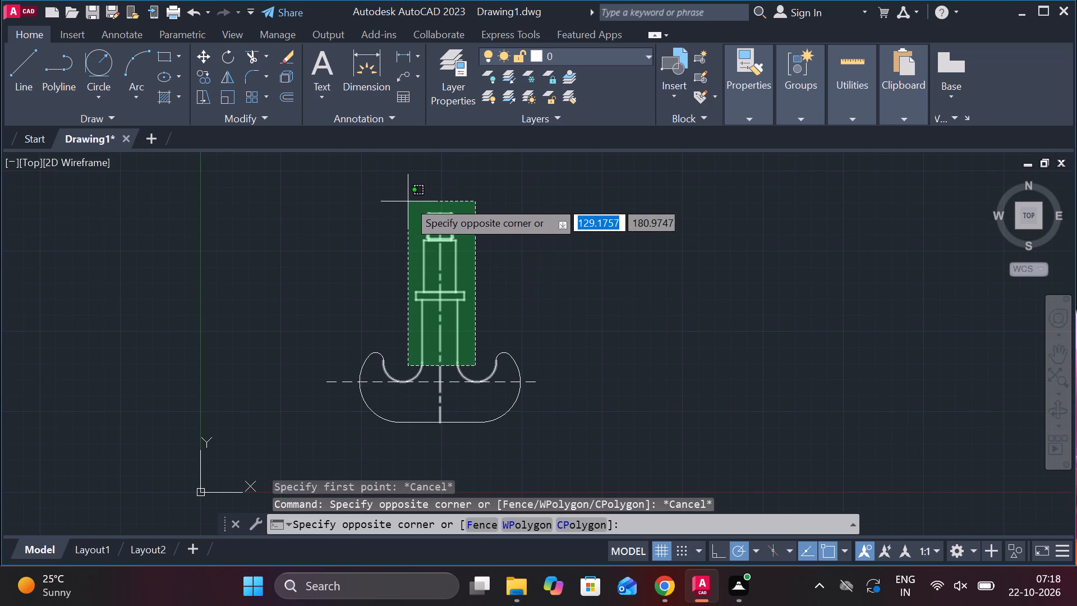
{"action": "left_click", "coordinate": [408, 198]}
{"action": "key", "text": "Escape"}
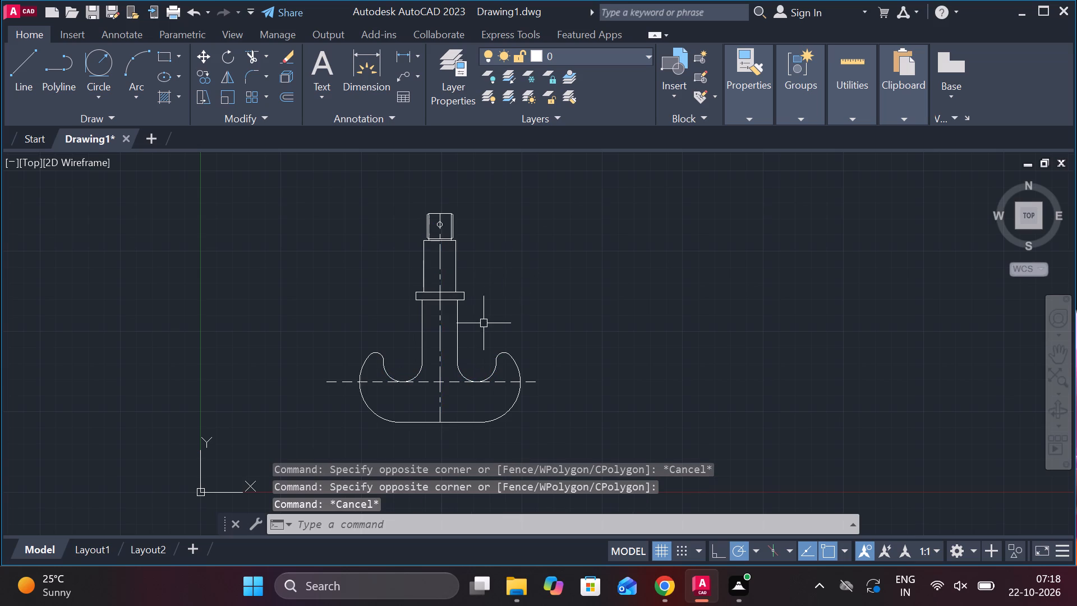
Copy the head with its hole, the flange, shank and centre line about 83 units horizontally to the right of the hook.
{"action": "left_click", "coordinate": [480, 352]}
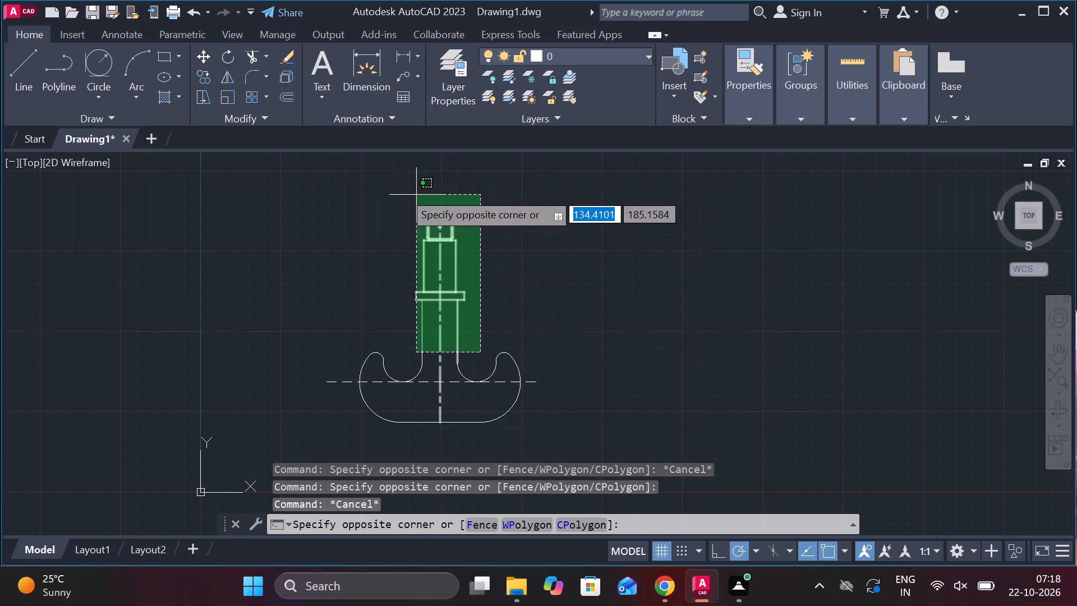
{"action": "left_click", "coordinate": [392, 192]}
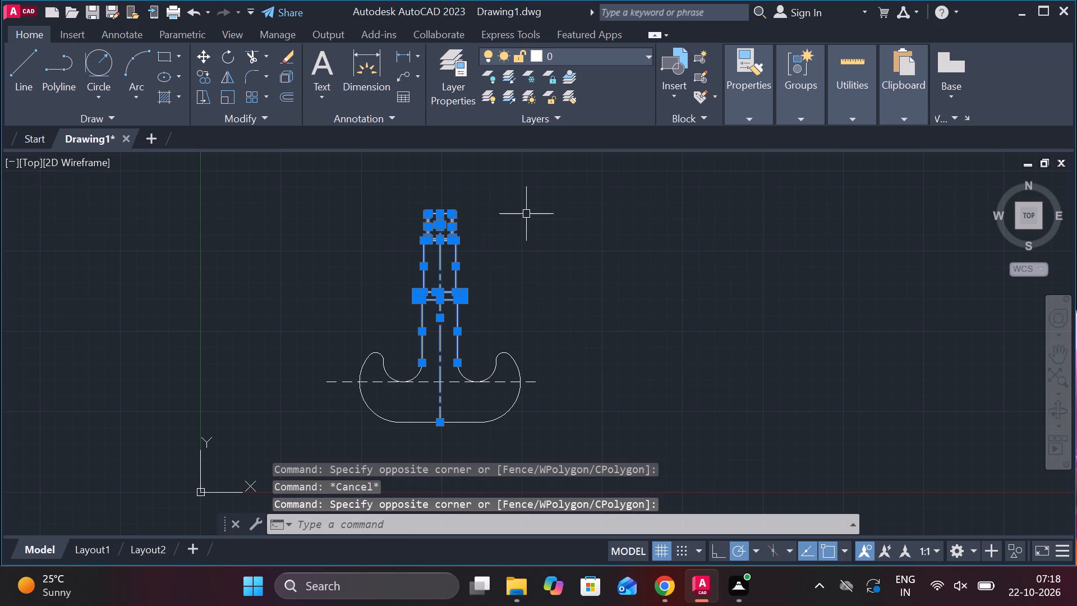
{"action": "type", "text": "co"}
{"action": "key", "text": "Return"}
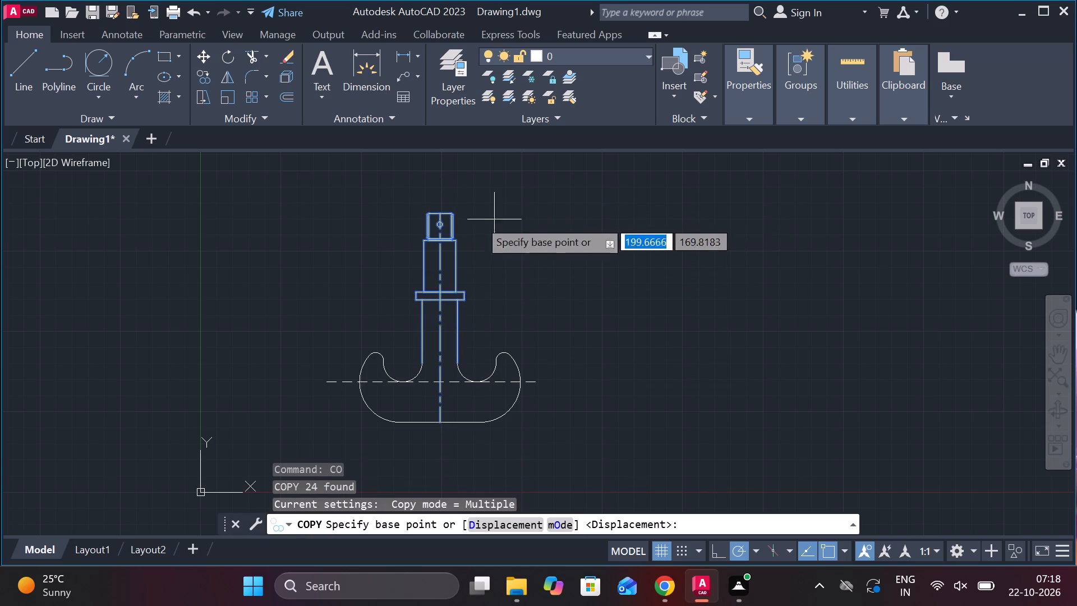
{"action": "scroll", "coordinate": [413, 221], "scroll_direction": "up", "scroll_amount": 2}
{"action": "left_click", "coordinate": [475, 206]}
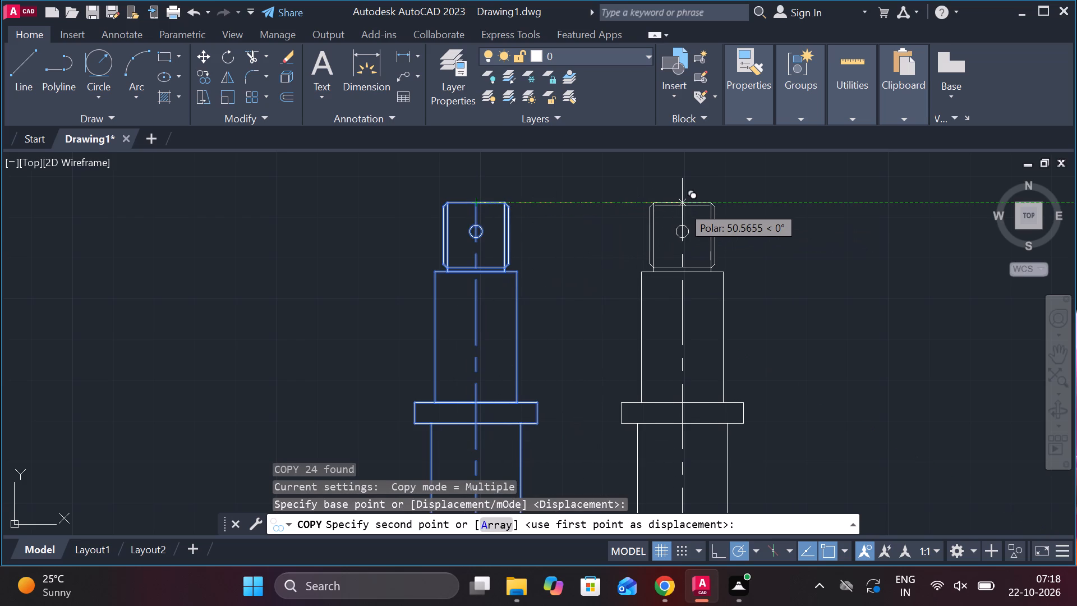
{"action": "scroll", "coordinate": [682, 205], "scroll_direction": "down", "scroll_amount": 1}
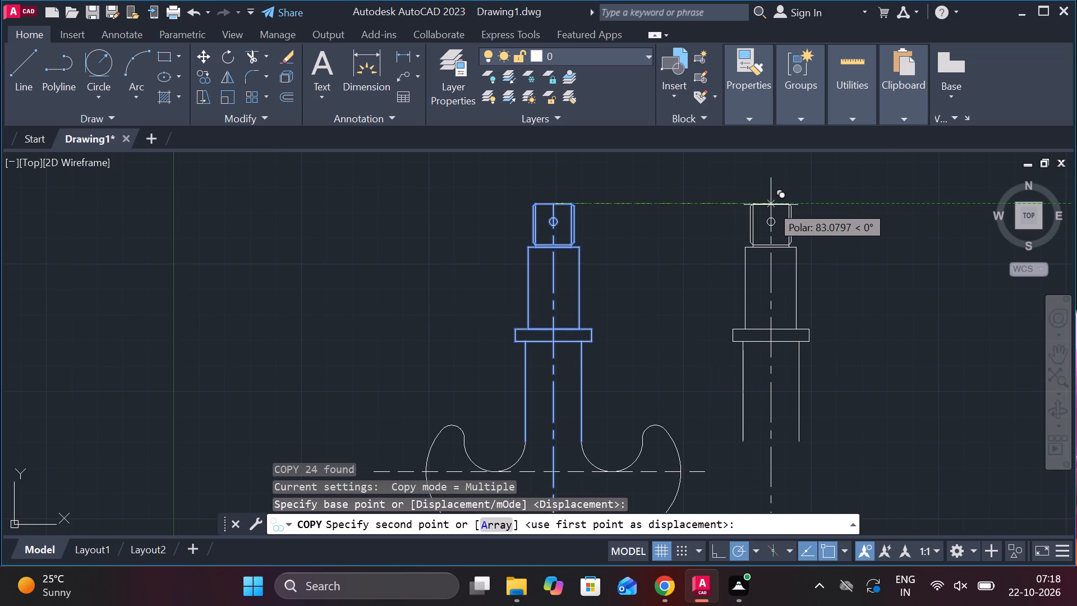
{"action": "left_click", "coordinate": [771, 205]}
{"action": "key", "text": "Escape"}
Draw a horizontal line level with the hook's bottom edge, crossing beneath the copied shank.
{"action": "middle_click_drag", "start_coordinate": [864, 377], "coordinate": [848, 374]}
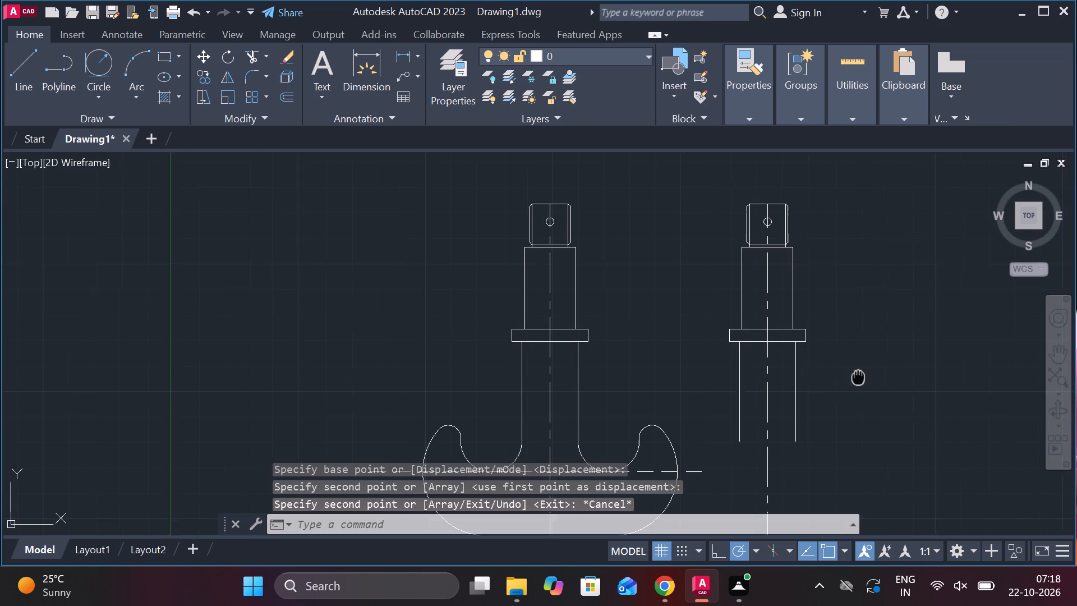
{"action": "middle_click_drag", "start_coordinate": [848, 374], "coordinate": [697, 222]}
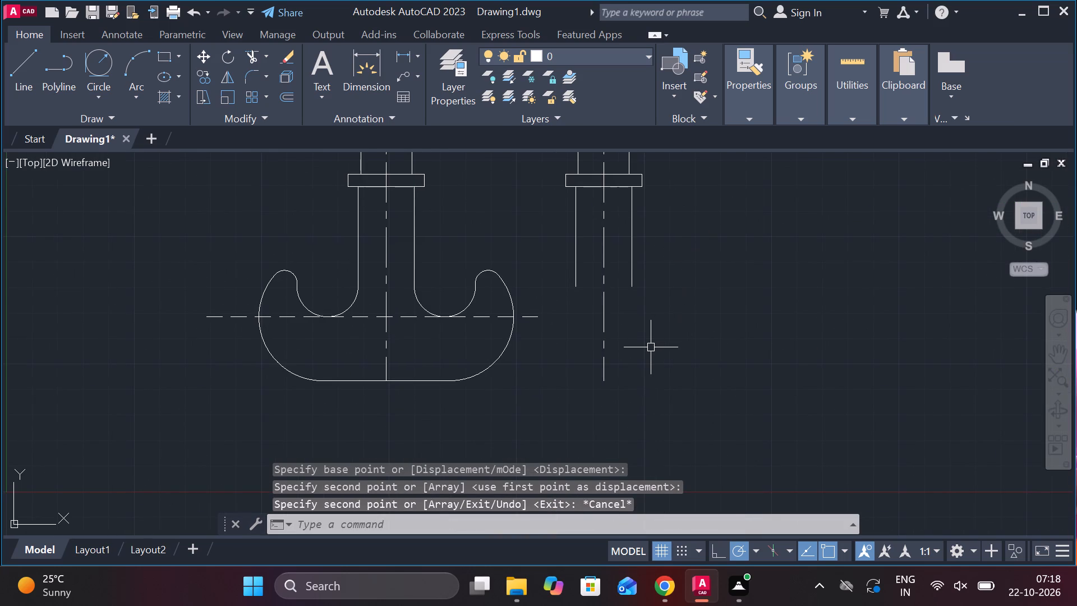
{"action": "key", "text": "l"}
{"action": "key", "text": "Return"}
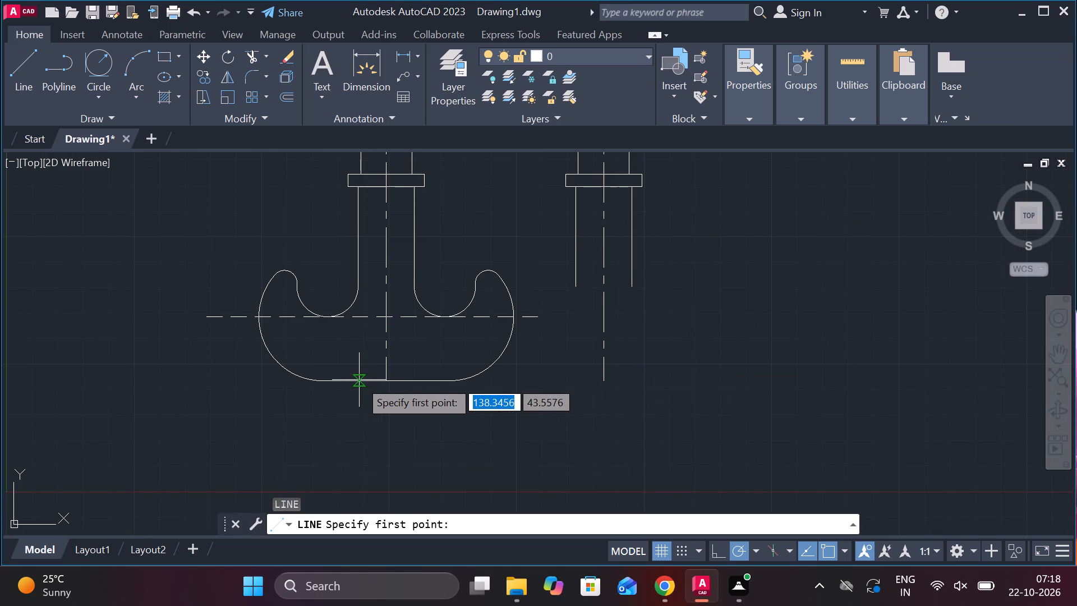
{"action": "left_click", "coordinate": [517, 387]}
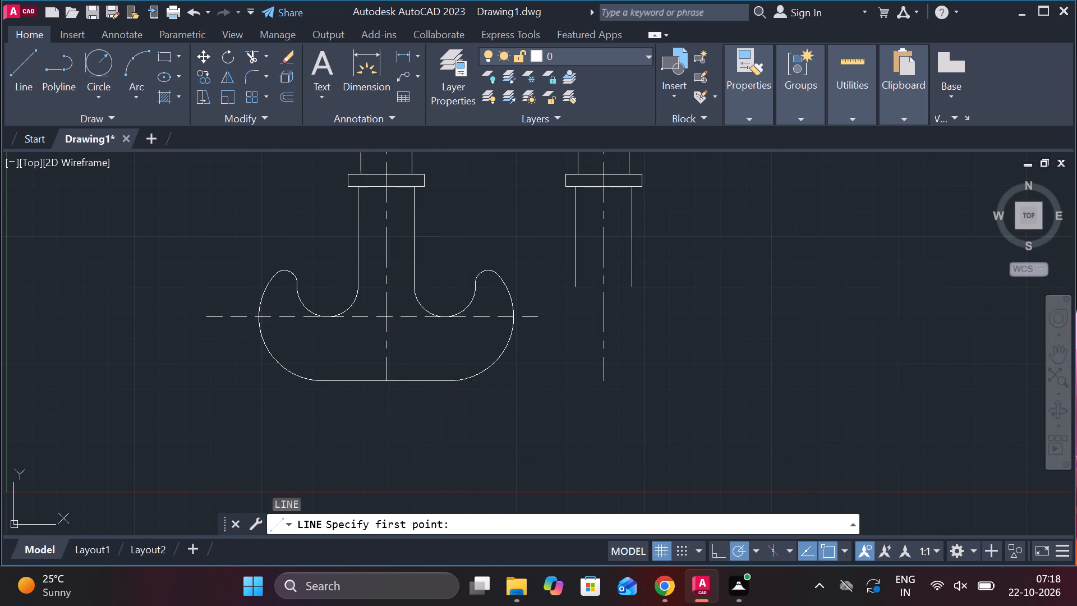
{"action": "left_click", "coordinate": [785, 393]}
{"action": "key", "text": "Escape"}
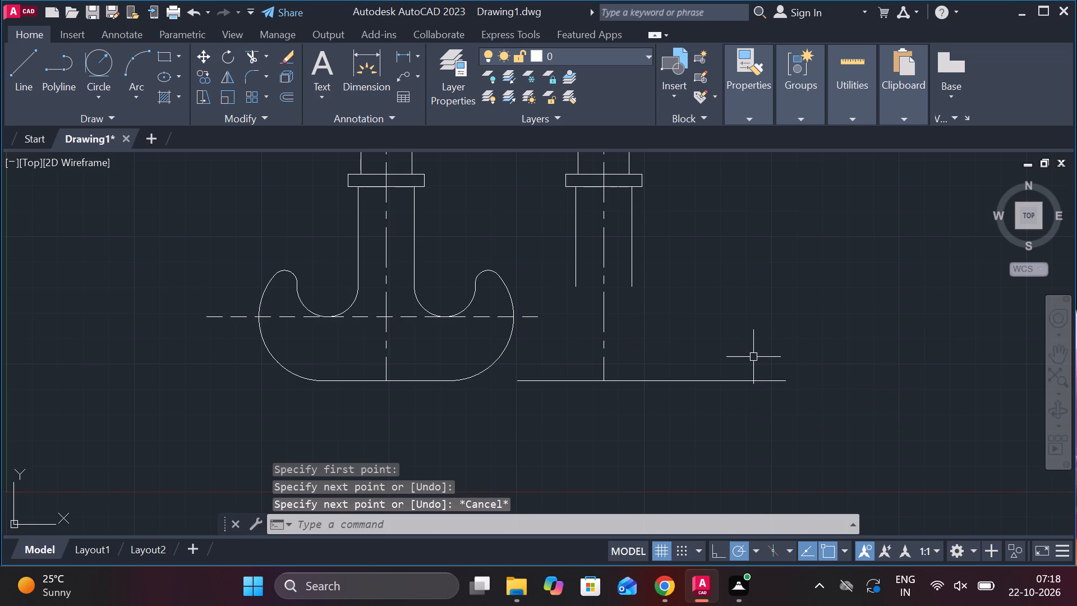
Extend both side lines of the copied shank down to the new horizontal line.
{"action": "type", "text": "ex"}
{"action": "key", "text": "space"}
{"action": "left_click", "coordinate": [629, 255]}
{"action": "left_click", "coordinate": [574, 250]}
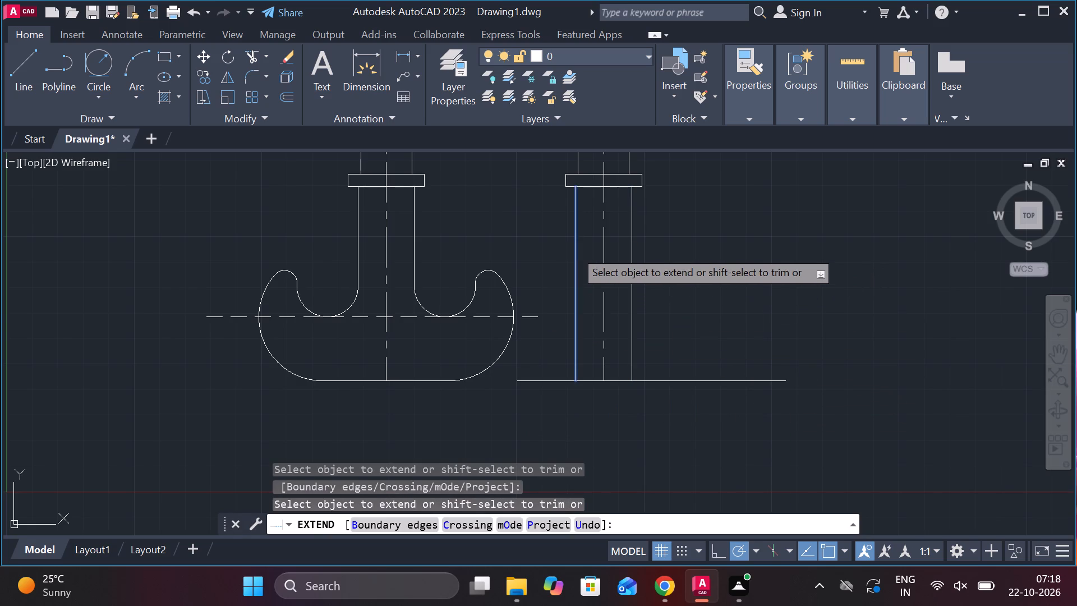
{"action": "key", "text": "Escape"}
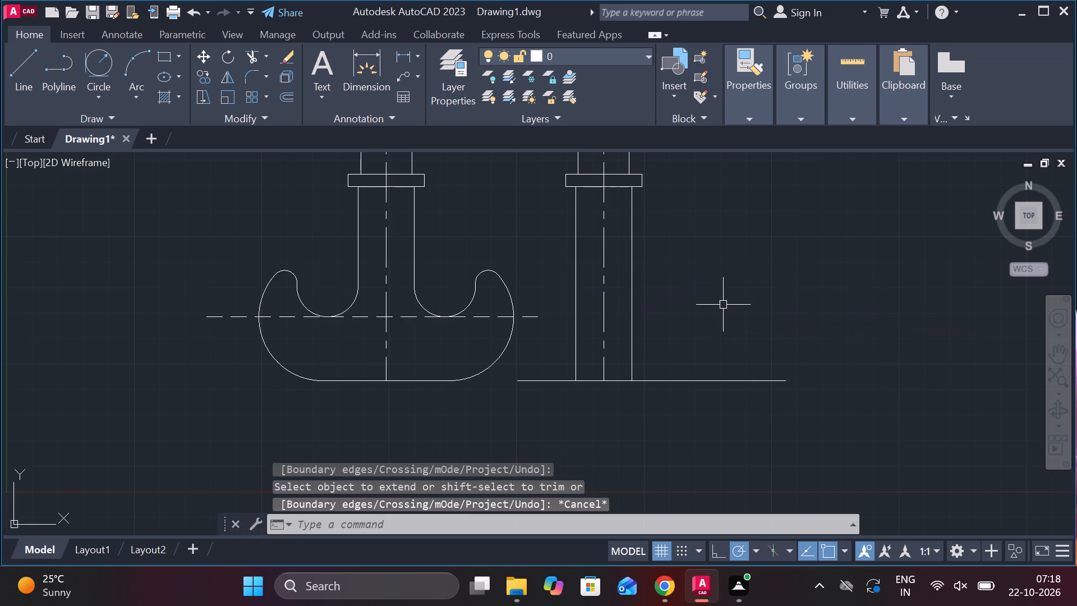
Trim the bottom line's overhangs on both sides of the copied shank.
{"action": "type", "text": "tr"}
{"action": "key", "text": "space"}
{"action": "left_click_drag", "start_coordinate": [723, 305], "coordinate": [684, 443]}
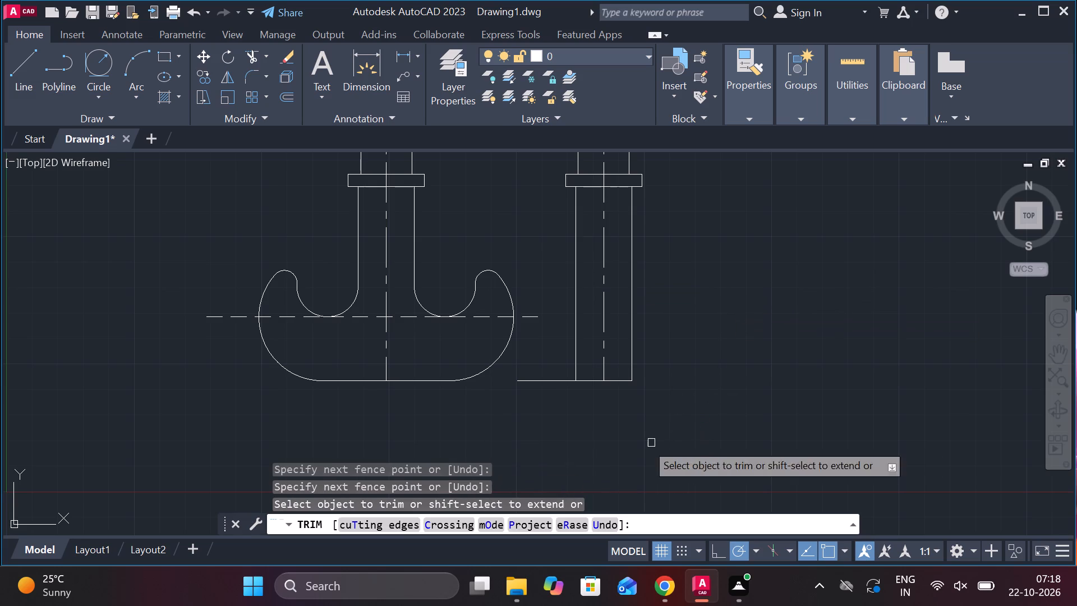
{"action": "left_click", "coordinate": [545, 379]}
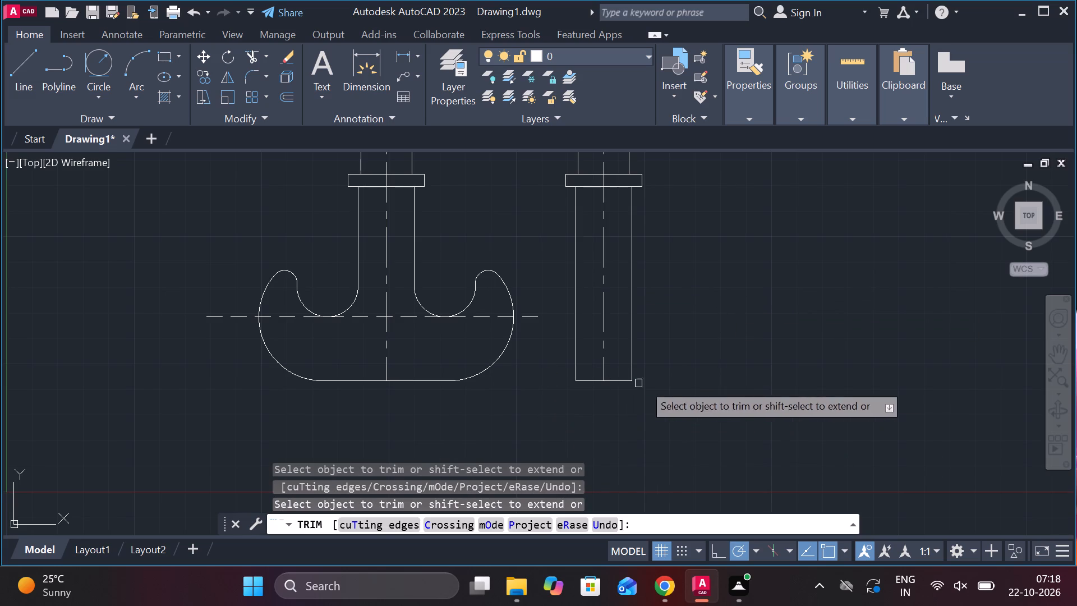
{"action": "middle_click_drag", "start_coordinate": [670, 320], "coordinate": [620, 339]}
{"action": "middle_click_drag", "start_coordinate": [613, 338], "coordinate": [584, 374]}
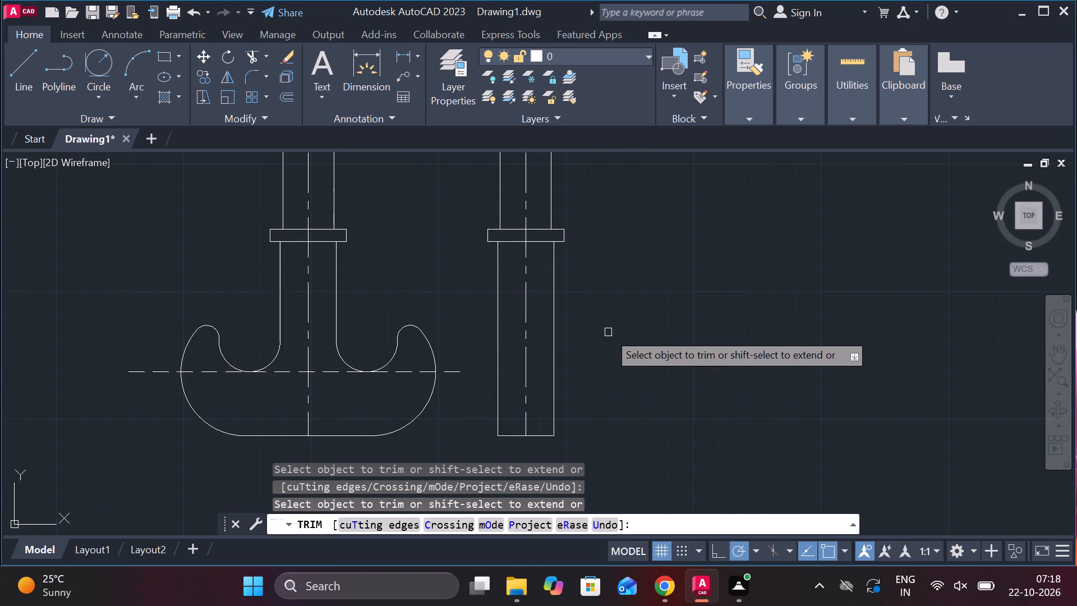
{"action": "key", "text": "Escape"}
Draw a 22-unit horizontal line across the copied shank, level with the top of the hook tips.
{"action": "key", "text": "l"}
{"action": "key", "text": "Return"}
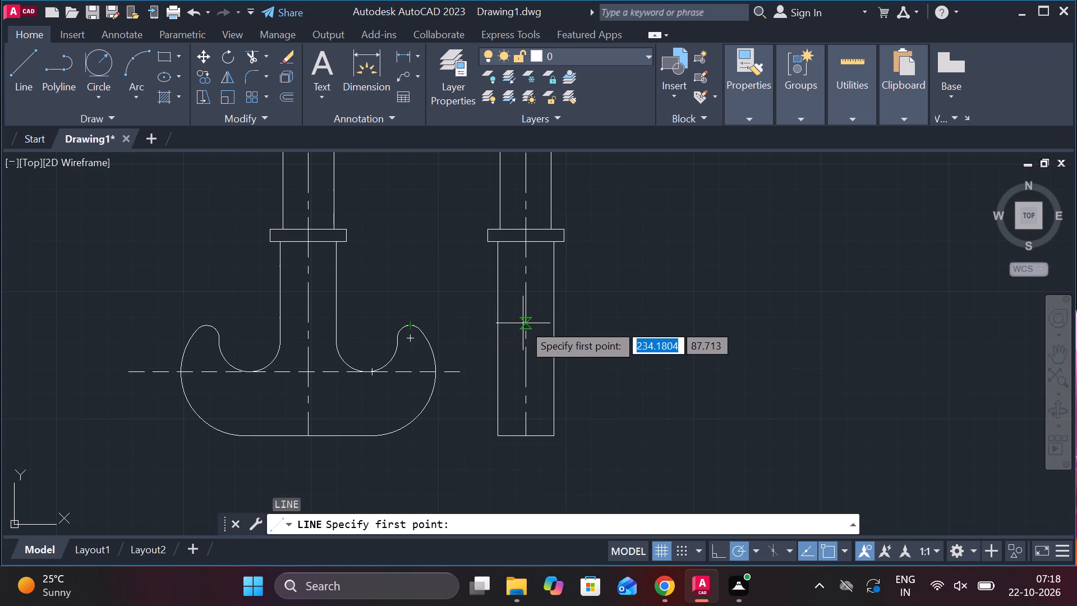
{"action": "left_click", "coordinate": [498, 323]}
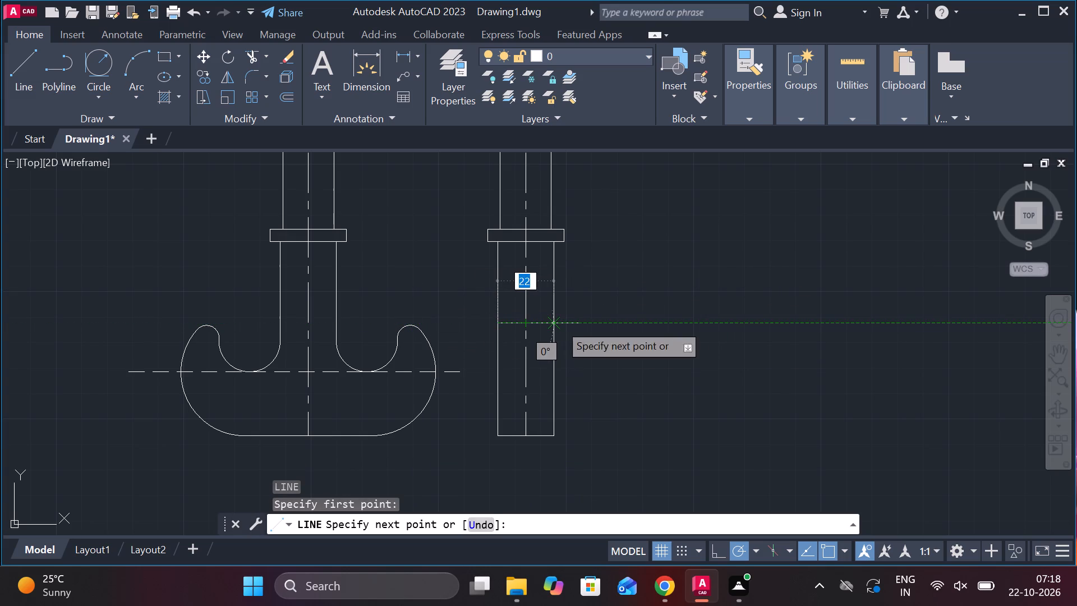
{"action": "left_click", "coordinate": [559, 323]}
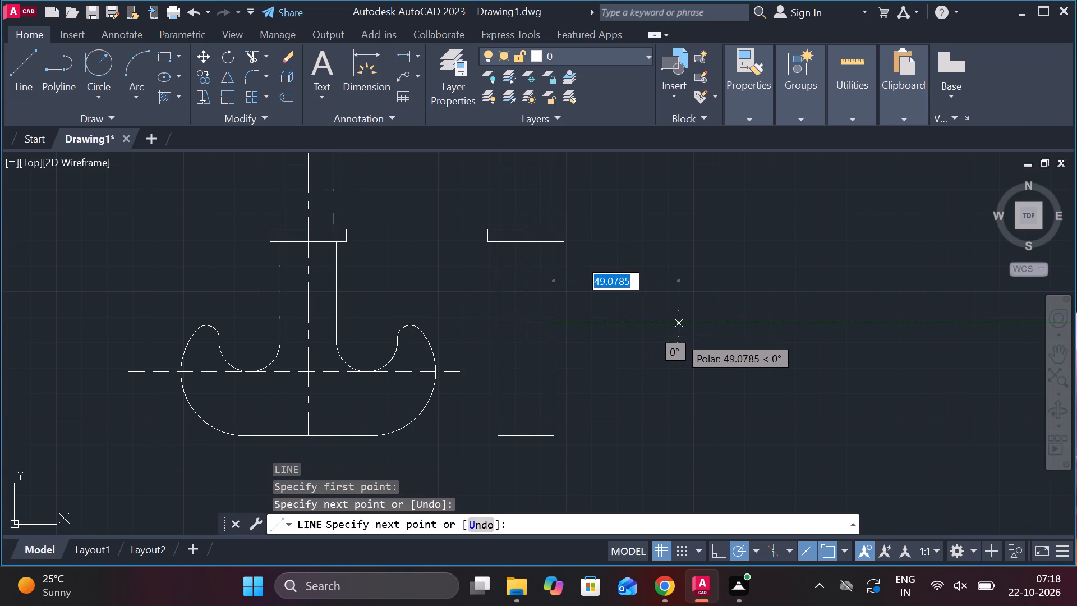
{"action": "key", "text": "Escape"}
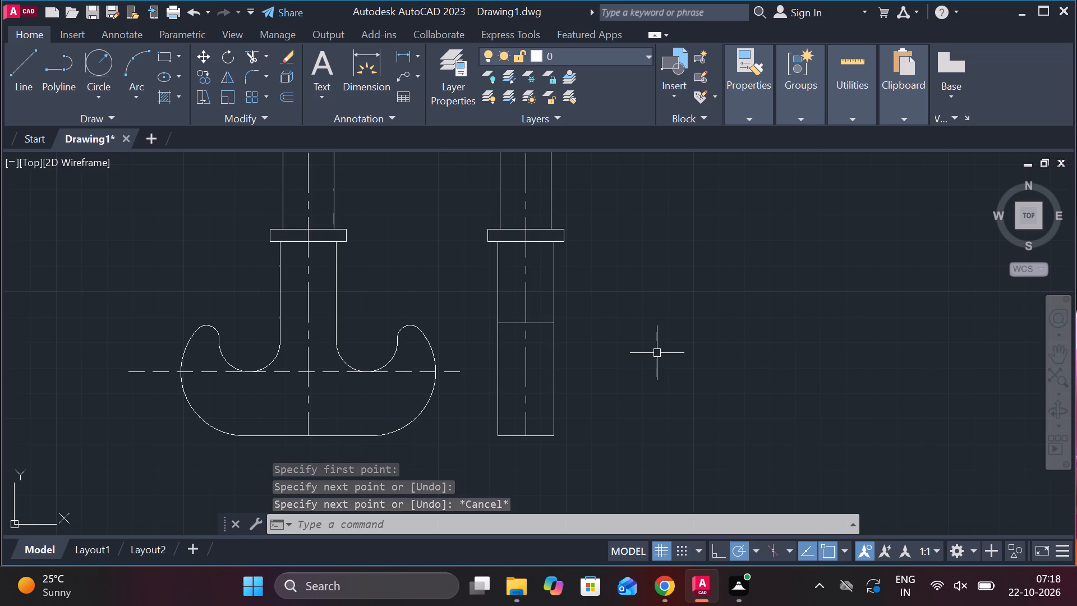
Draw a horizontal line across the copied shank, level with the hook's dashed reference line.
{"action": "key", "text": "space"}
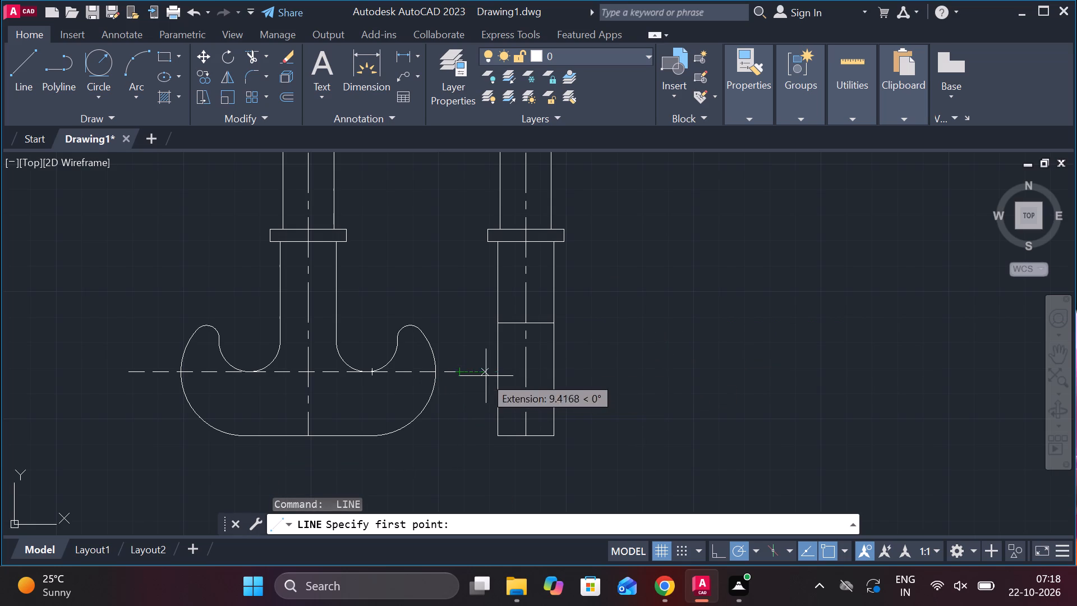
{"action": "left_click", "coordinate": [495, 376]}
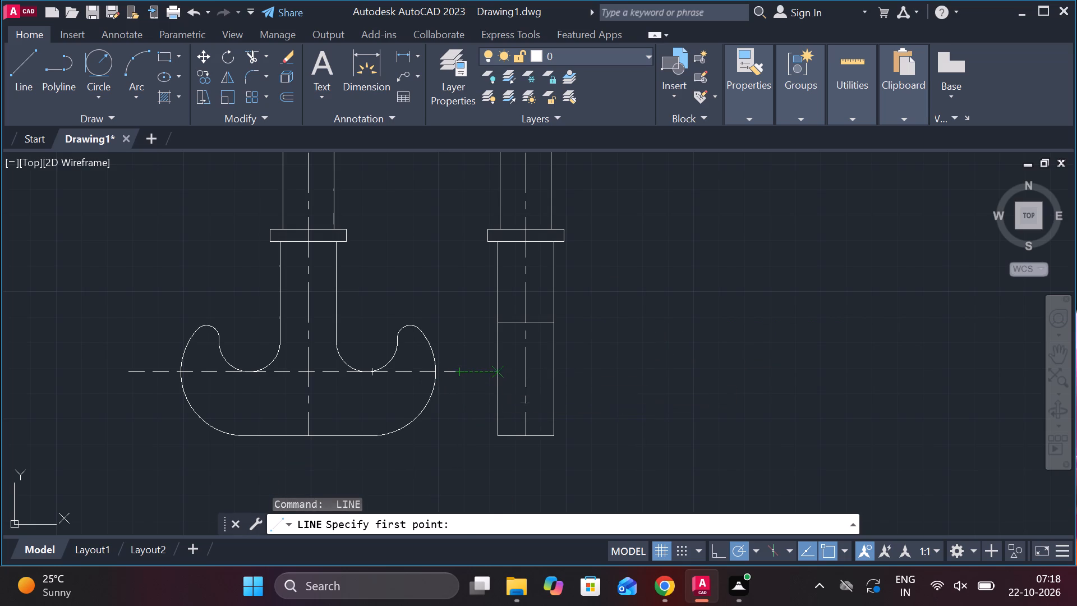
{"action": "left_click", "coordinate": [558, 374]}
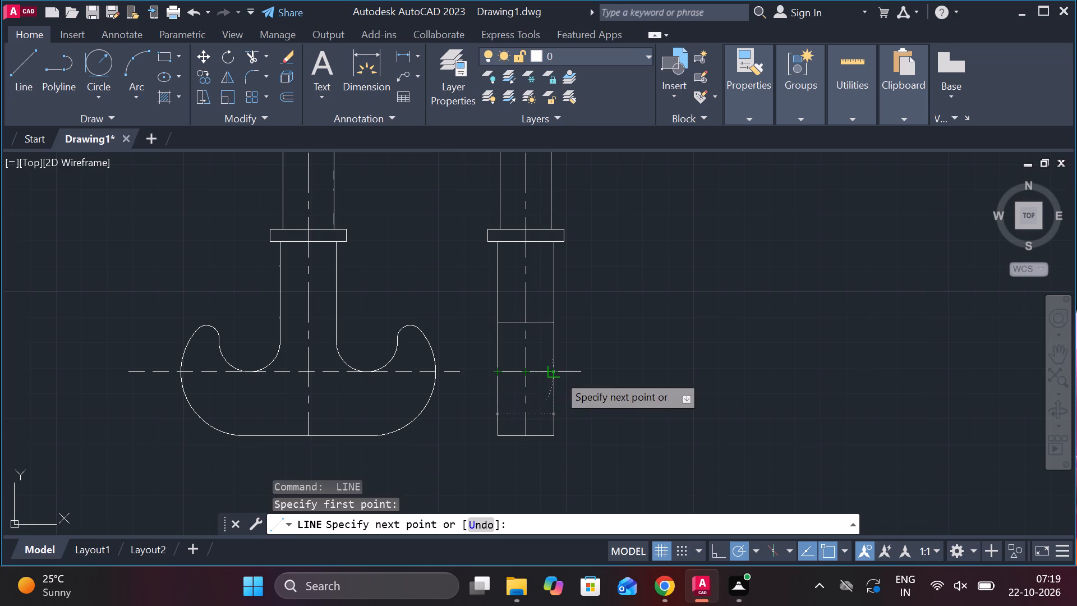
{"action": "key", "text": "Escape"}
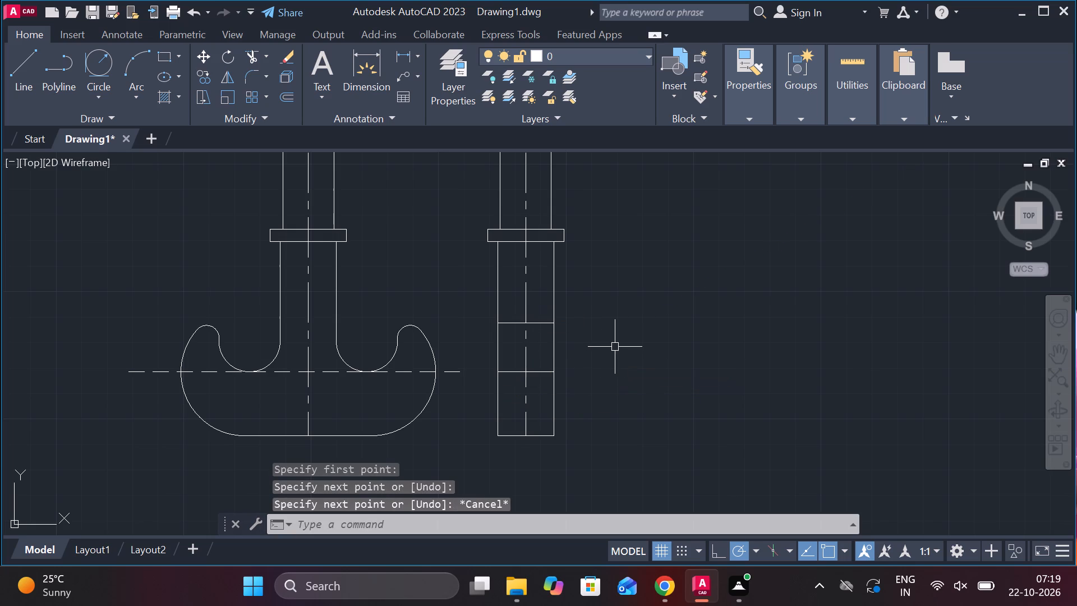
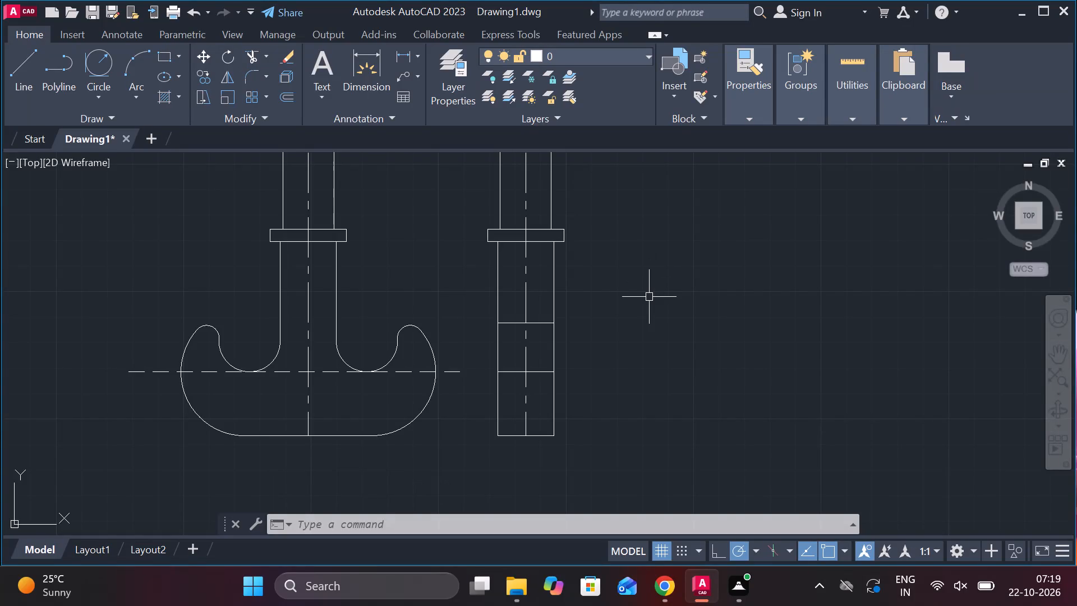
Draw 7-unit horizontal lines from the top and bottom of the side view's head hole to the left inner vertical line.
{"action": "scroll", "coordinate": [648, 287], "scroll_direction": "down", "scroll_amount": 1}
{"action": "scroll", "coordinate": [599, 230], "scroll_direction": "up", "scroll_amount": 1}
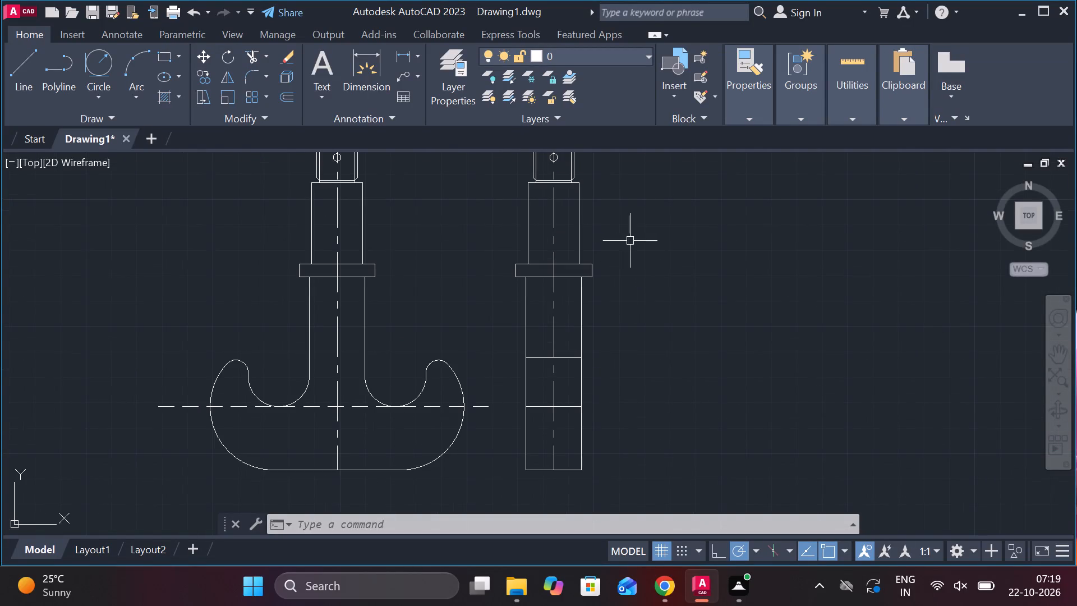
{"action": "middle_click_drag", "start_coordinate": [643, 244], "coordinate": [649, 303]}
{"action": "middle_click_drag", "start_coordinate": [604, 269], "coordinate": [607, 300]}
{"action": "scroll", "coordinate": [558, 237], "scroll_direction": "up", "scroll_amount": 2}
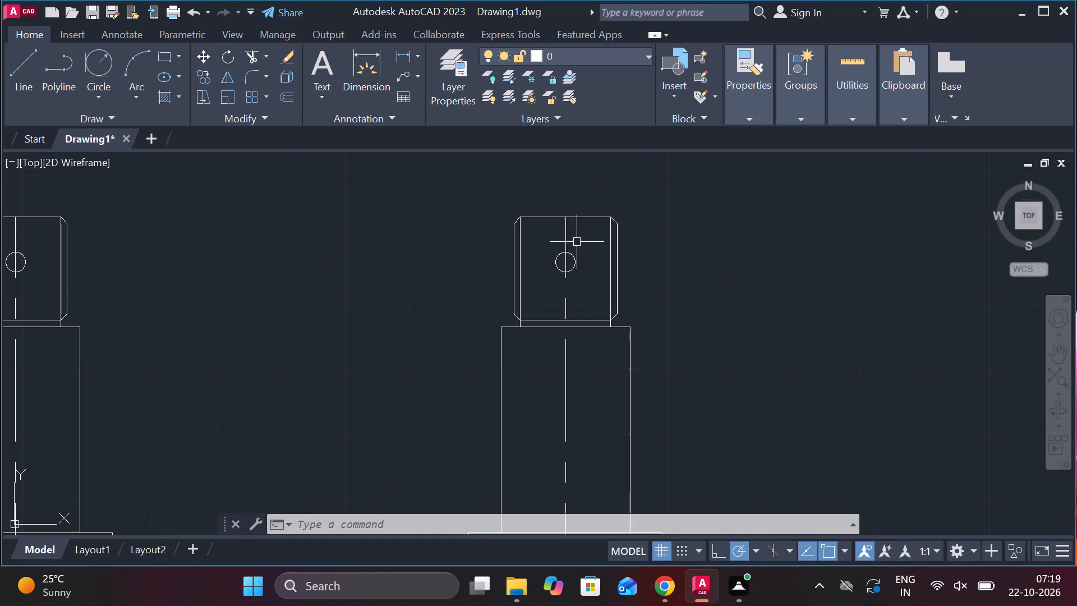
{"action": "key", "text": "l"}
{"action": "key", "text": "Return"}
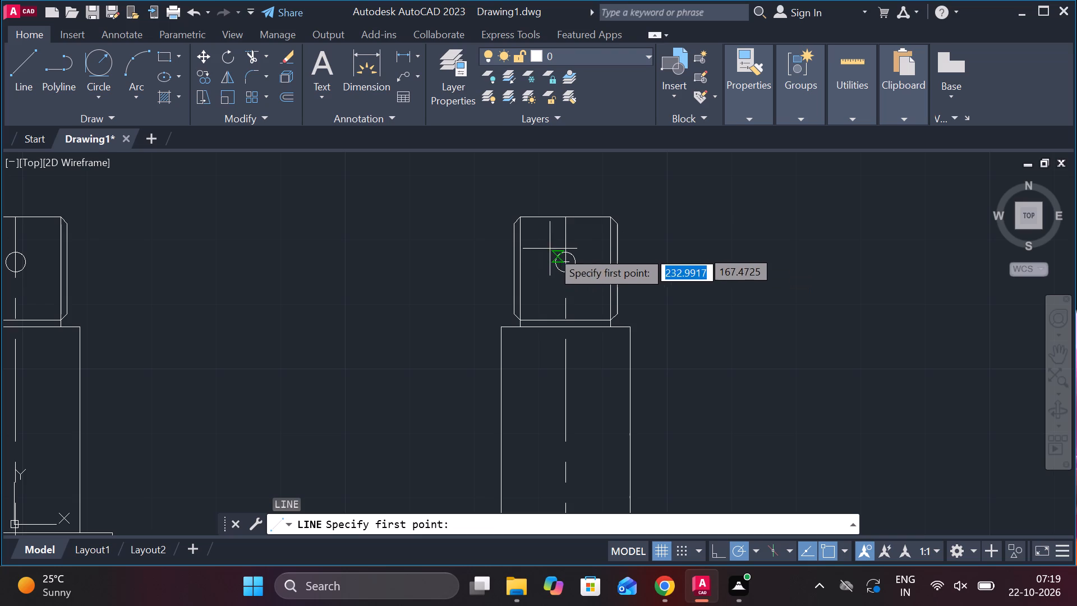
{"action": "scroll", "coordinate": [570, 251], "scroll_direction": "up", "scroll_amount": 3}
{"action": "left_click", "coordinate": [548, 255]}
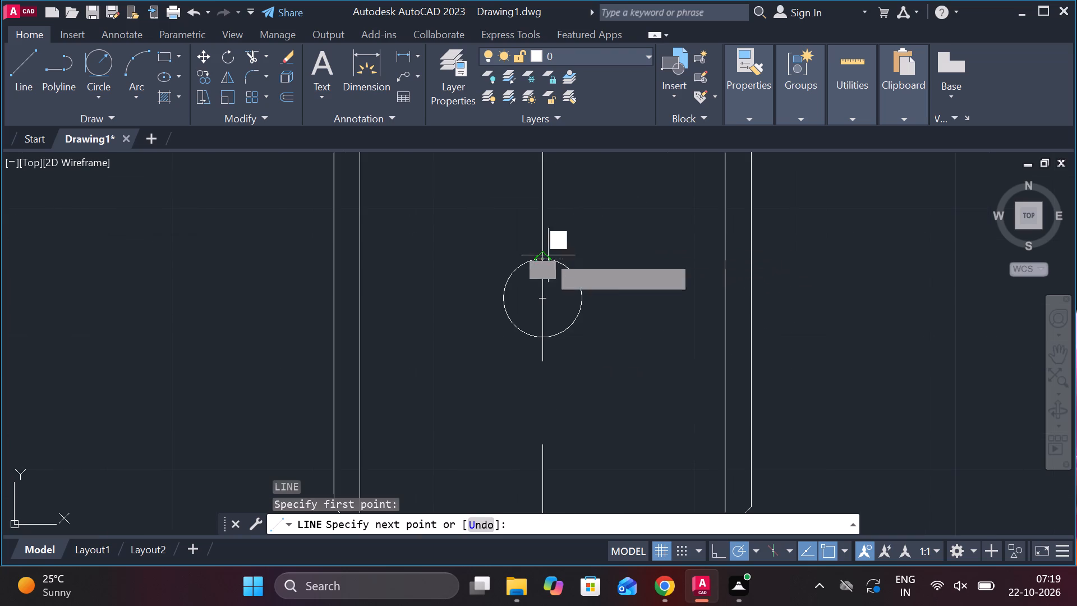
{"action": "left_click", "coordinate": [355, 264]}
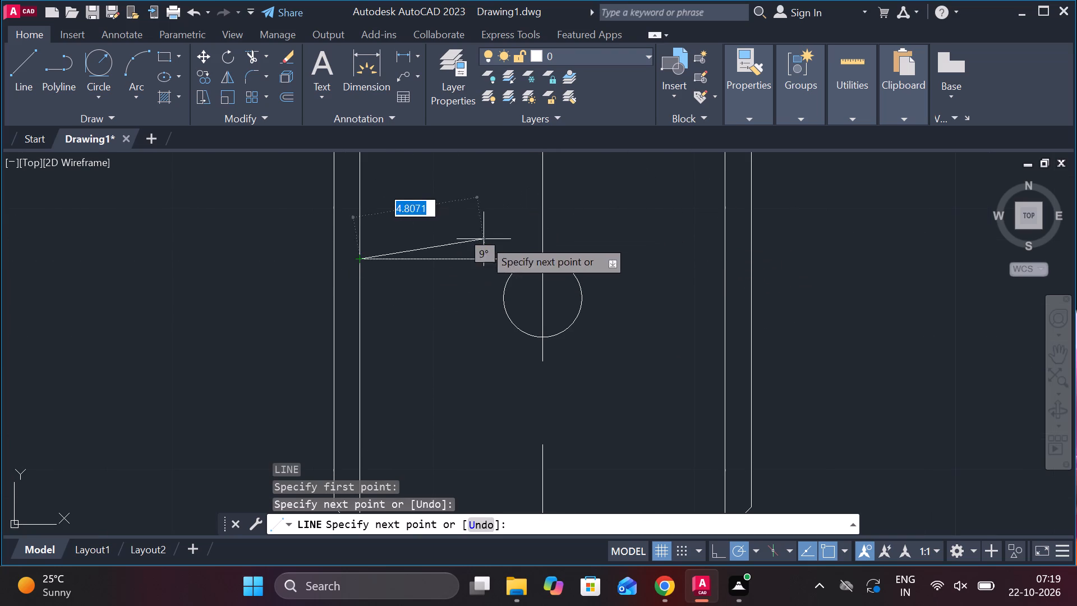
{"action": "key", "text": "space"}
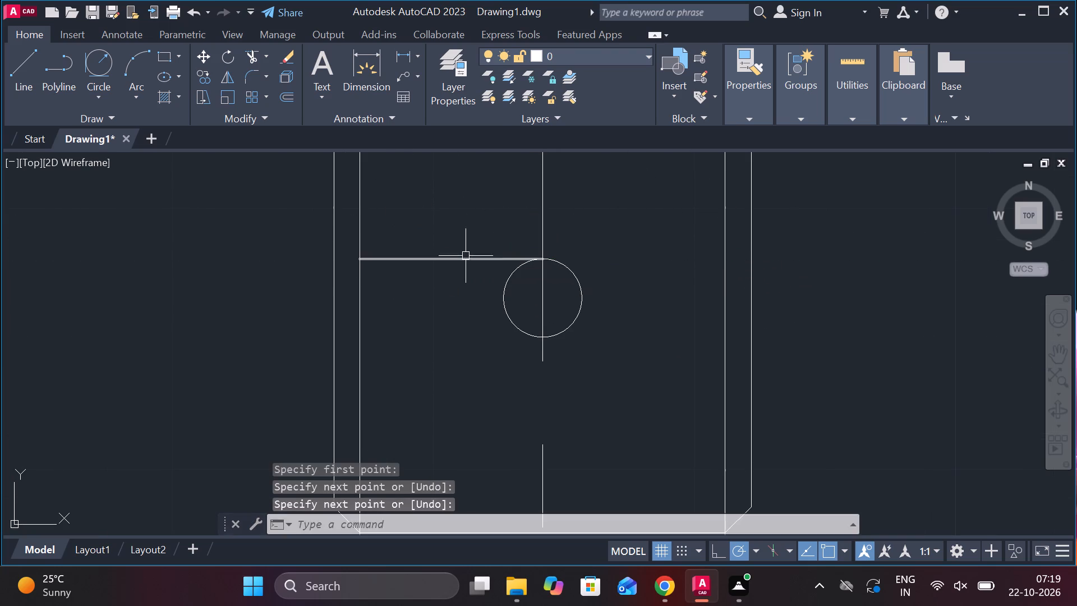
{"action": "key", "text": "space"}
{"action": "left_click", "coordinate": [544, 341]}
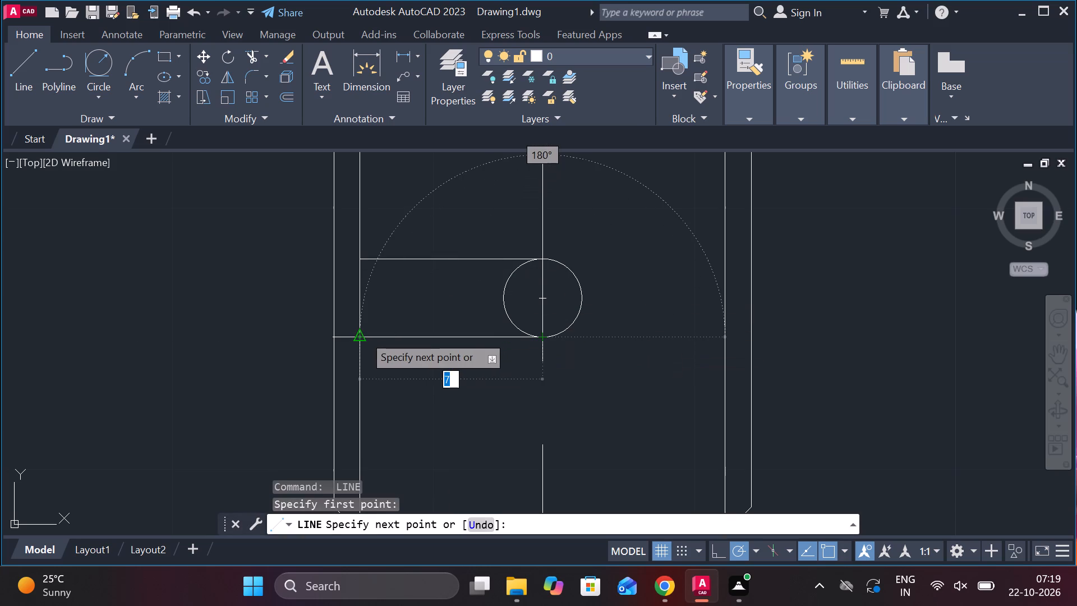
{"action": "left_click", "coordinate": [363, 334]}
{"action": "key", "text": "space"}
Draw matching 7-unit horizontal lines from the top and bottom of the head hole to the right inner vertical line.
{"action": "key", "text": "space"}
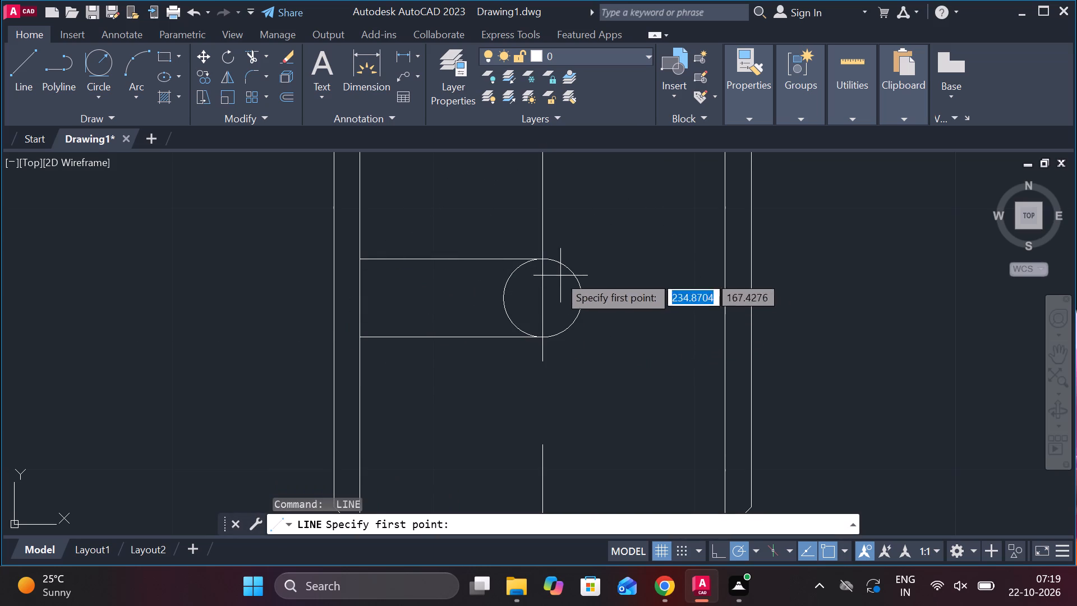
{"action": "left_click", "coordinate": [546, 254]}
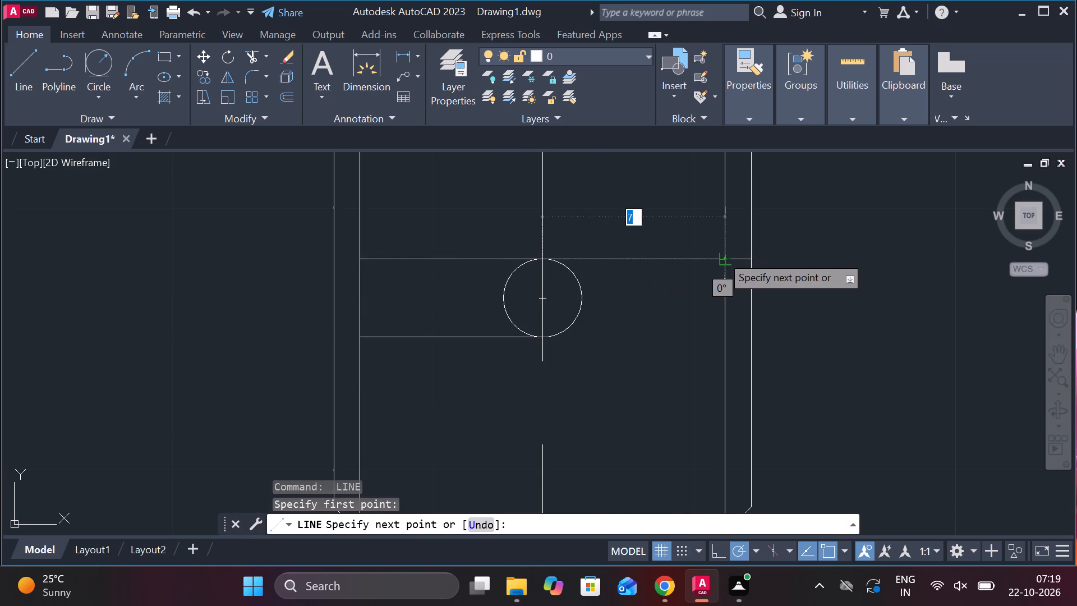
{"action": "left_click", "coordinate": [721, 255]}
{"action": "key", "text": "space"}
{"action": "key", "text": "space"}
{"action": "left_click", "coordinate": [544, 339]}
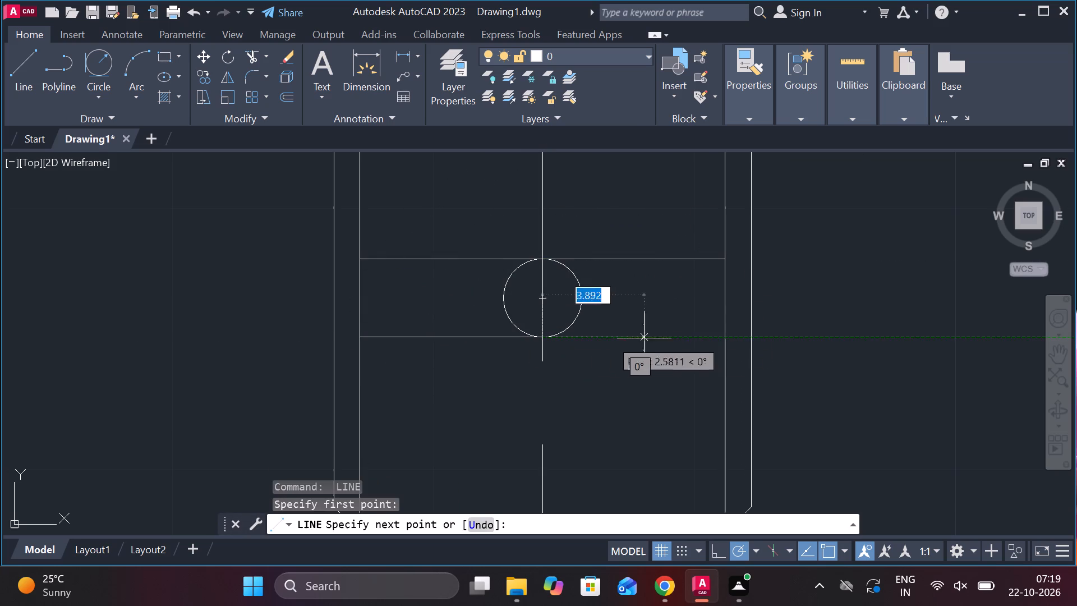
{"action": "left_click", "coordinate": [724, 334]}
{"action": "key", "text": "space"}
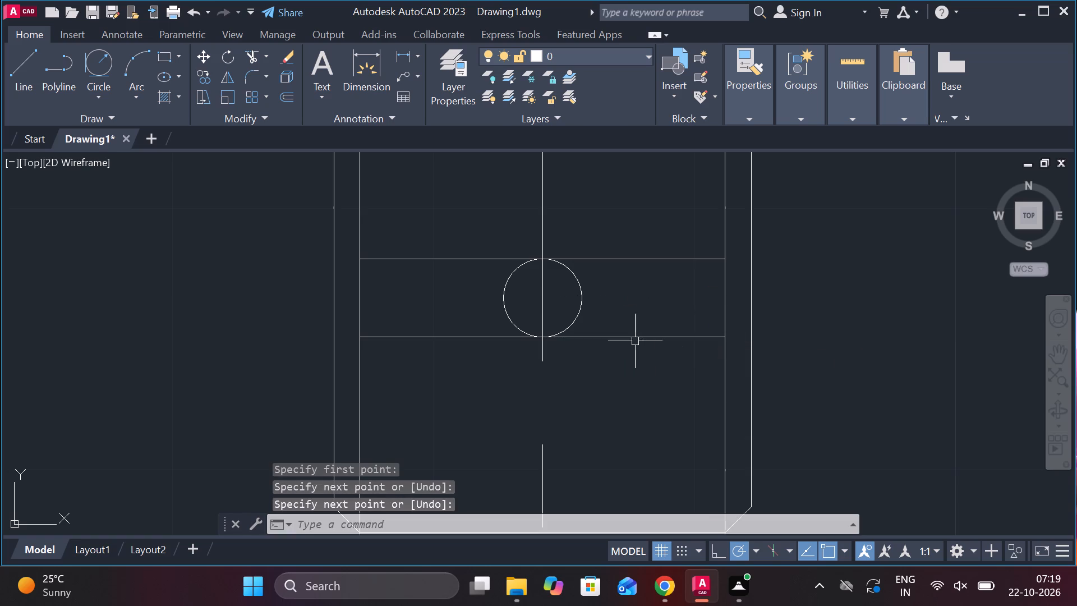
Erase the hole circle from the side view's head.
{"action": "left_click", "coordinate": [583, 295]}
{"action": "type", "text": "e"}
{"action": "key", "text": "space"}
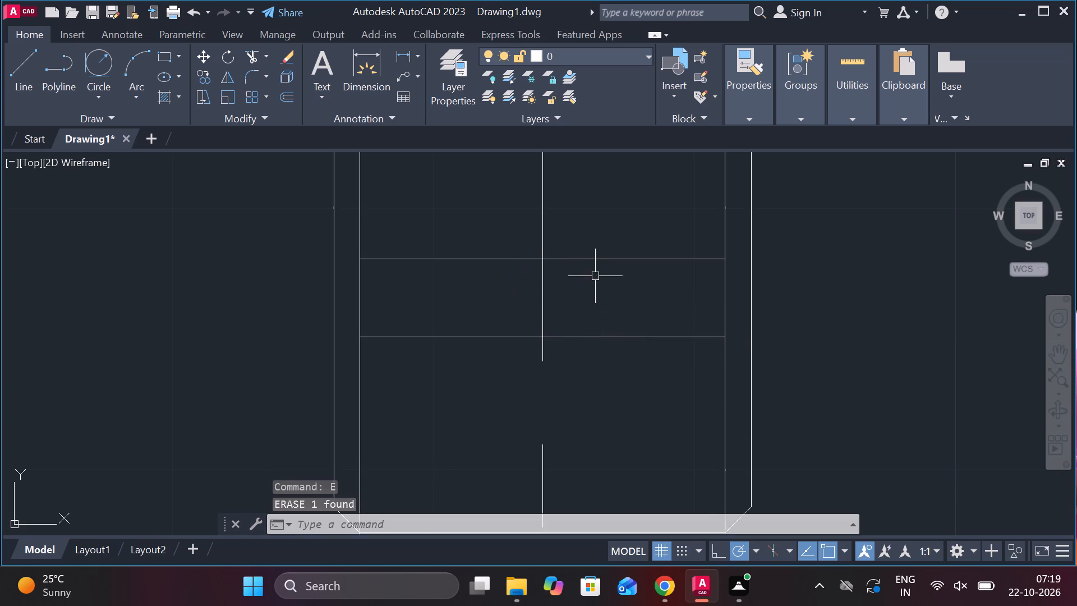
Join the left and right halves of the upper and lower hole edge lines in the side view's head.
{"action": "left_click", "coordinate": [598, 259]}
{"action": "left_click", "coordinate": [482, 259]}
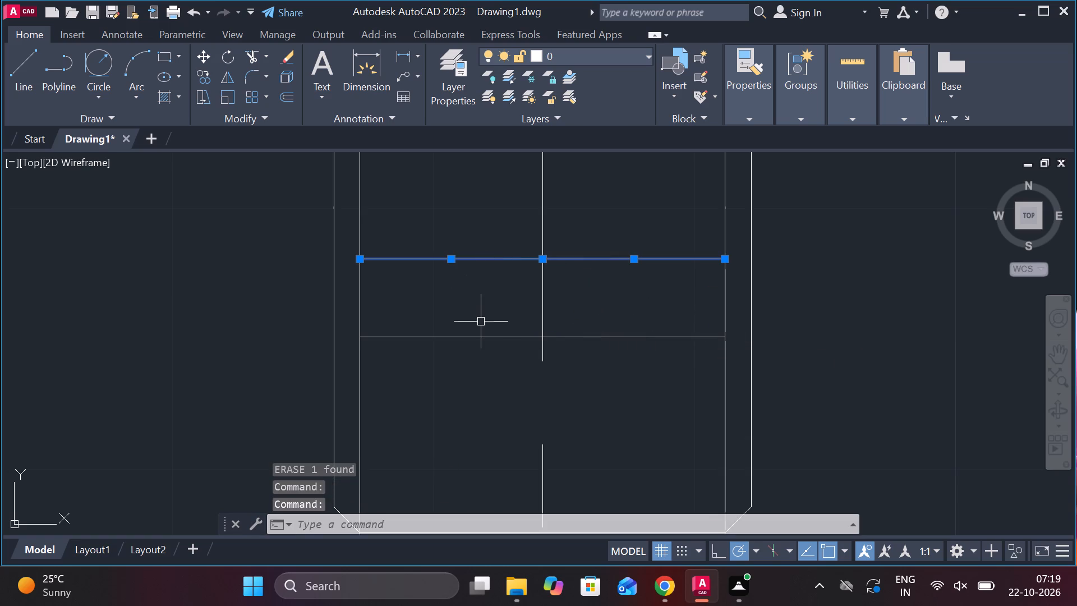
{"action": "left_click", "coordinate": [483, 338]}
{"action": "left_click", "coordinate": [568, 342]}
{"action": "left_click", "coordinate": [579, 328]}
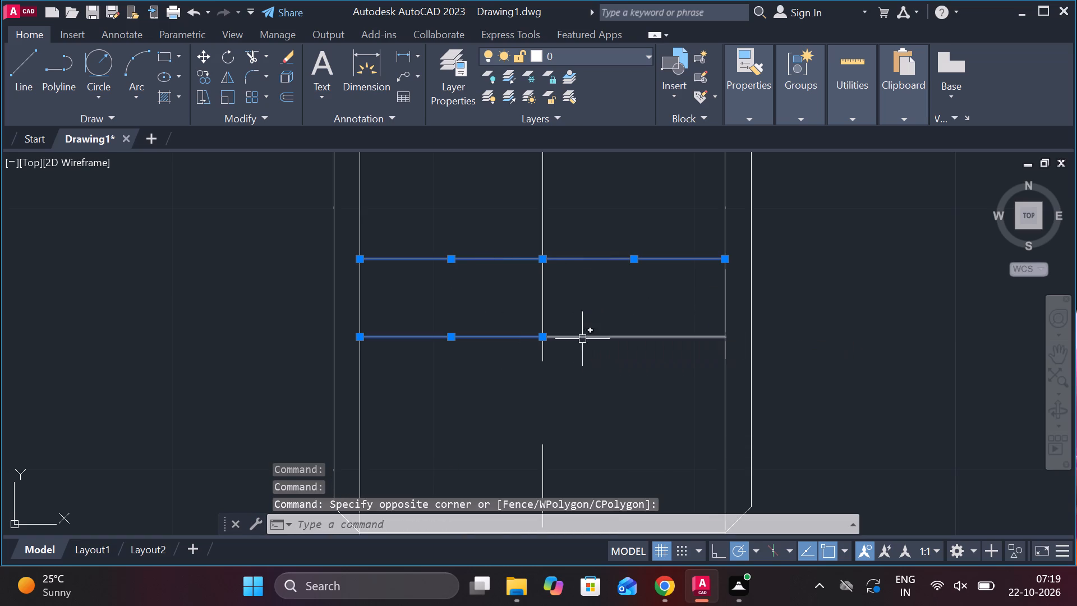
{"action": "left_click", "coordinate": [595, 341]}
{"action": "key", "text": "j"}
{"action": "key", "text": "Return"}
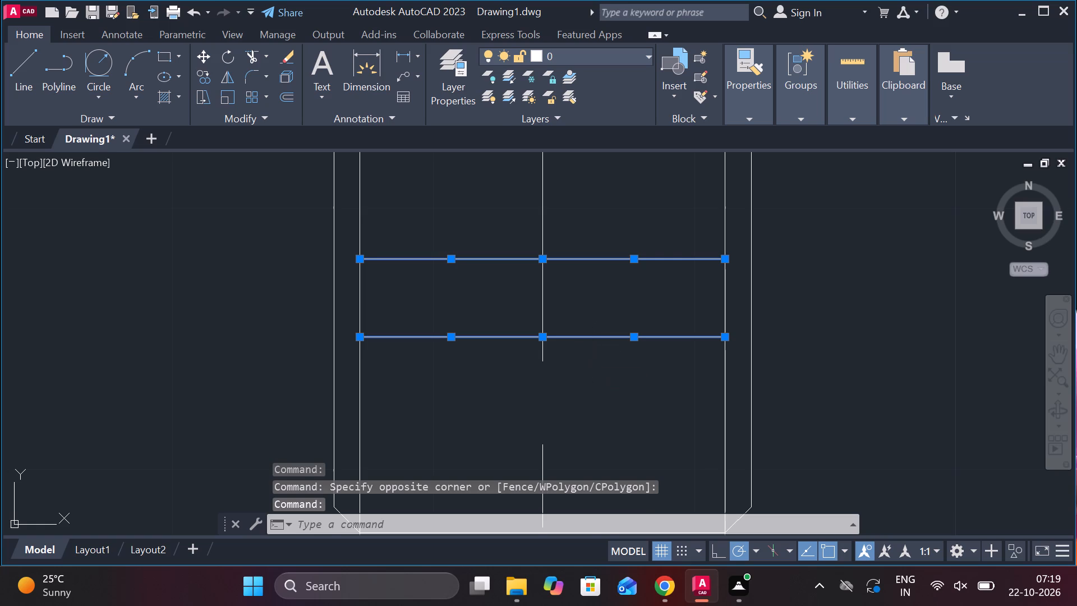
Change the linetype of both joined hole edge lines to DASHED.
{"action": "left_click", "coordinate": [602, 384]}
{"action": "left_click", "coordinate": [575, 241]}
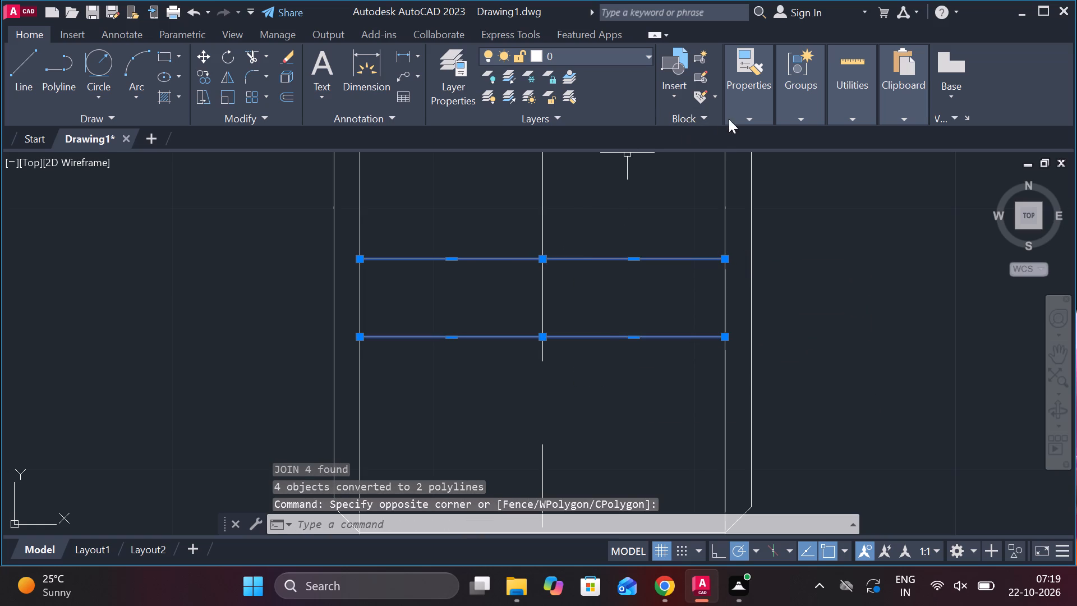
{"action": "left_click", "coordinate": [745, 121]}
{"action": "left_click", "coordinate": [841, 173]}
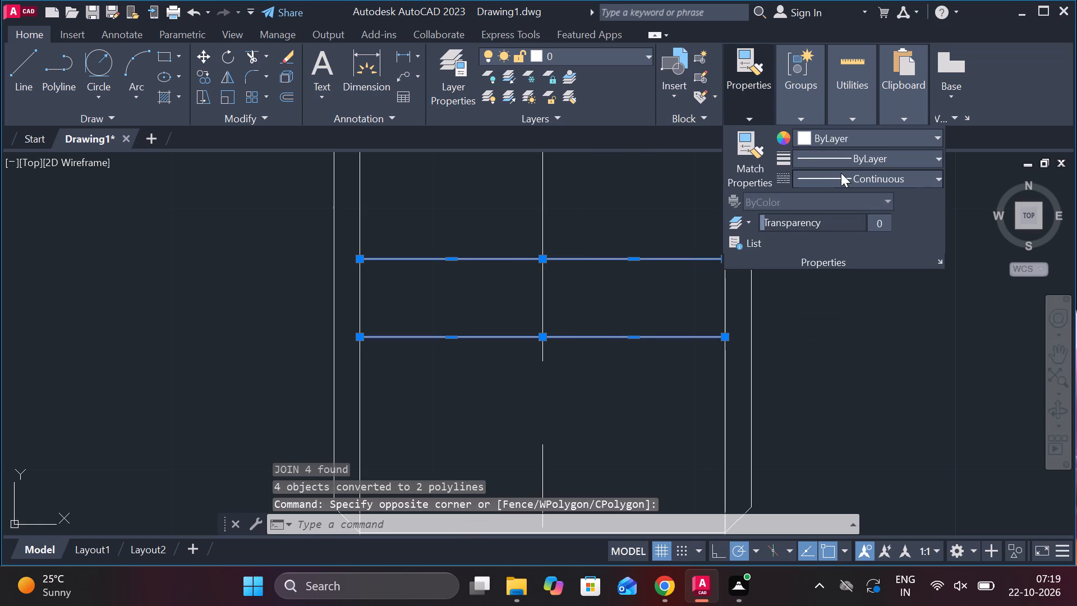
{"action": "left_click", "coordinate": [856, 279]}
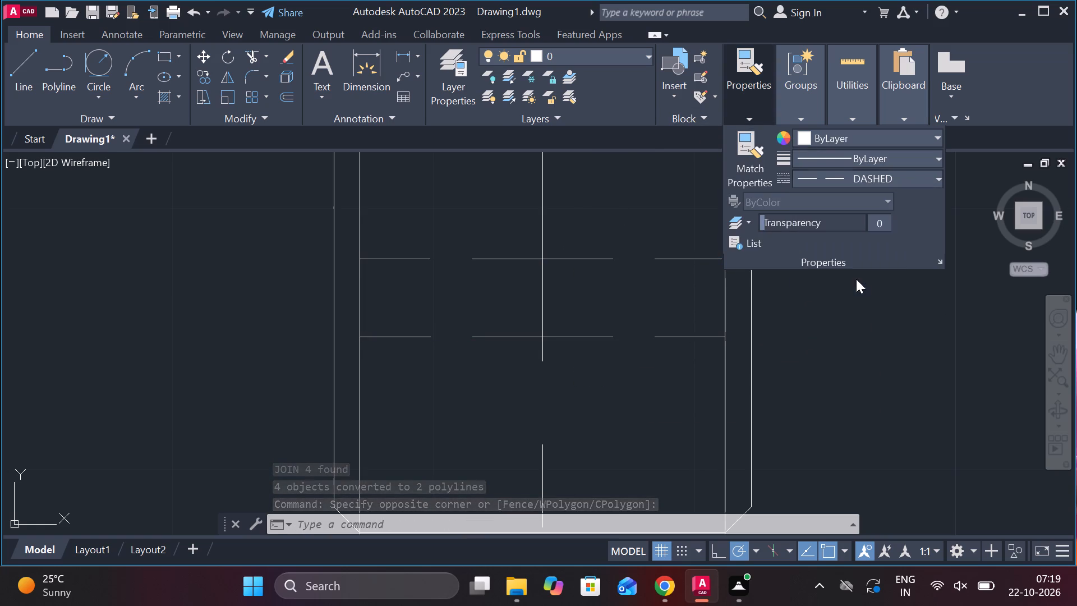
{"action": "key", "text": "Escape"}
Fillet both corners between the side view's horizontal line level with the hook tips and its side lines, with radius 6.
{"action": "scroll", "coordinate": [807, 327], "scroll_direction": "down", "scroll_amount": 6}
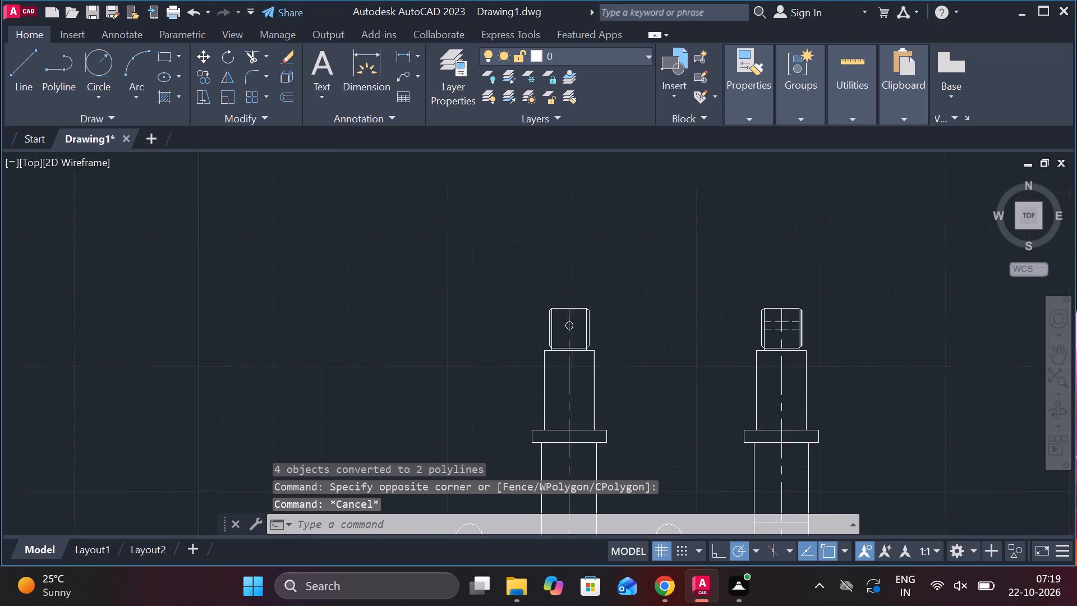
{"action": "middle_click_drag", "start_coordinate": [836, 389], "coordinate": [691, 118]}
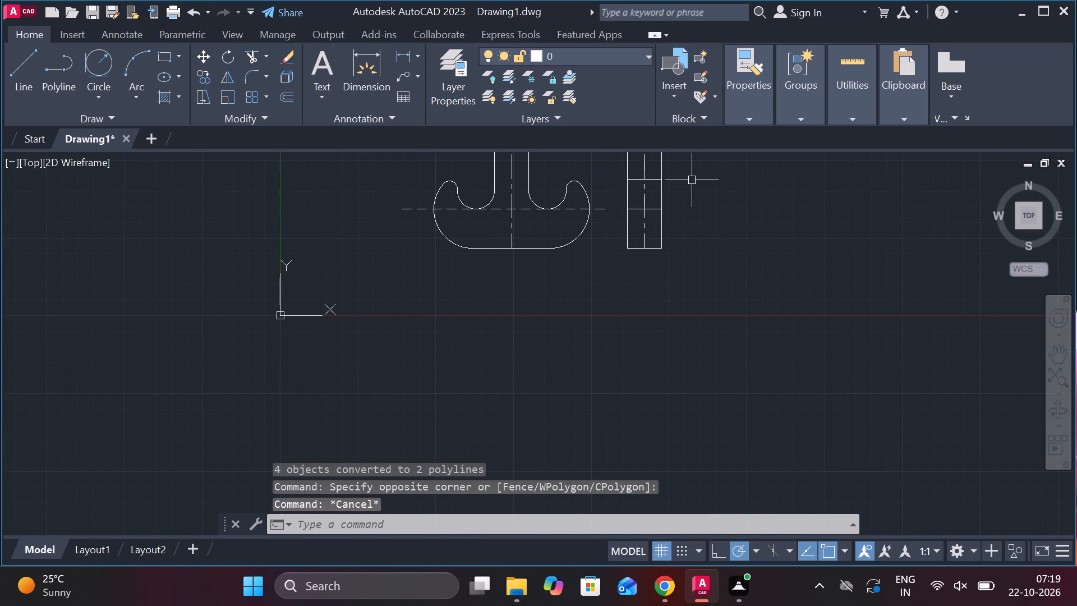
{"action": "middle_click_drag", "start_coordinate": [697, 182], "coordinate": [680, 215]}
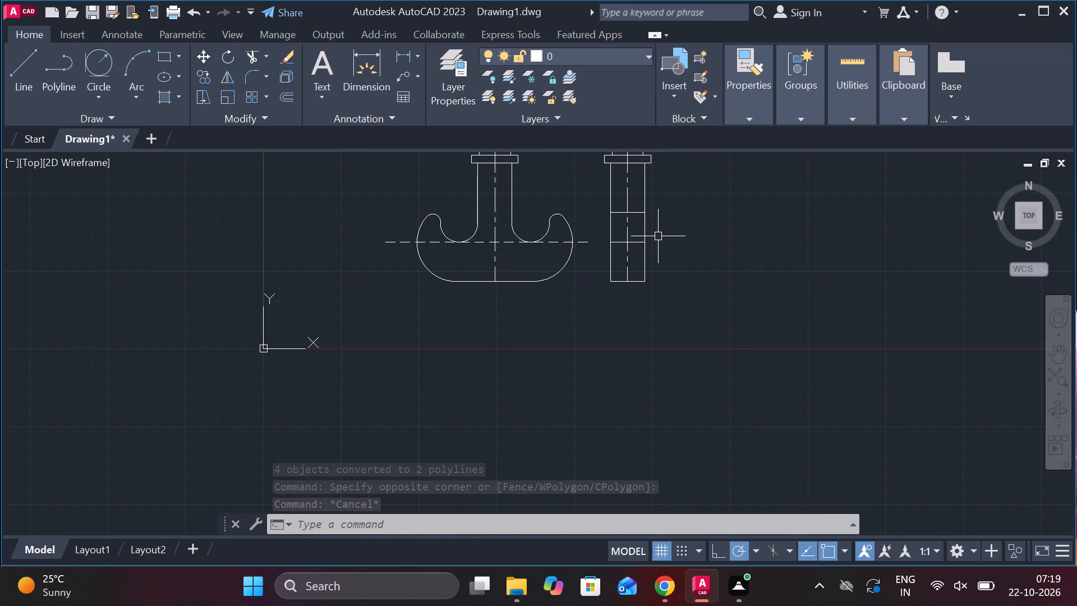
{"action": "scroll", "coordinate": [658, 239], "scroll_direction": "up", "scroll_amount": 3}
{"action": "middle_click_drag", "start_coordinate": [658, 241], "coordinate": [673, 316]}
{"action": "middle_click_drag", "start_coordinate": [673, 287], "coordinate": [652, 346]}
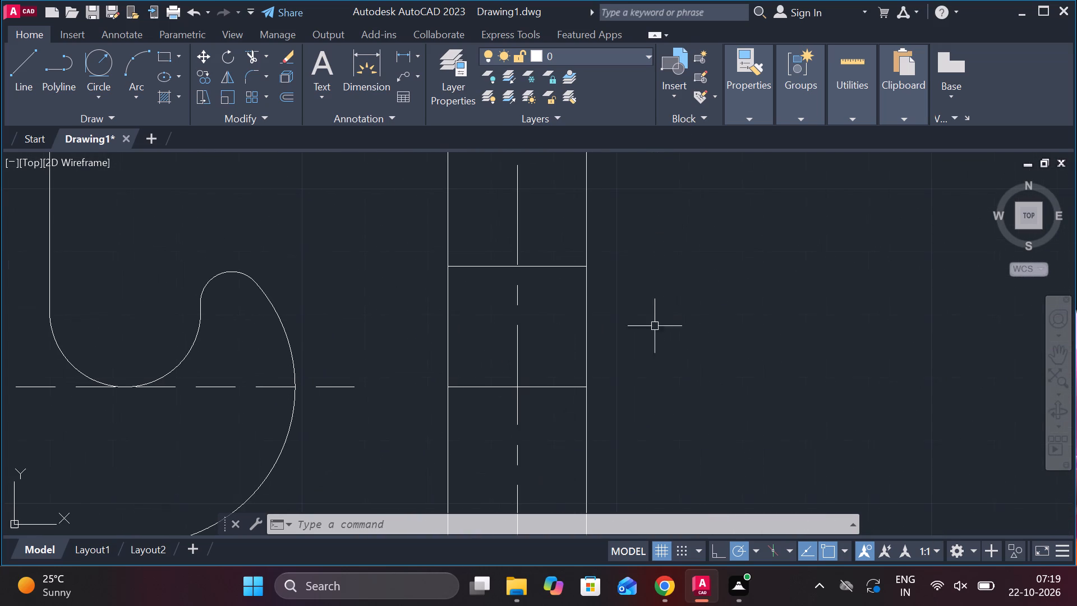
{"action": "middle_click_drag", "start_coordinate": [679, 305], "coordinate": [621, 361]}
{"action": "key", "text": "f"}
{"action": "key", "text": "space"}
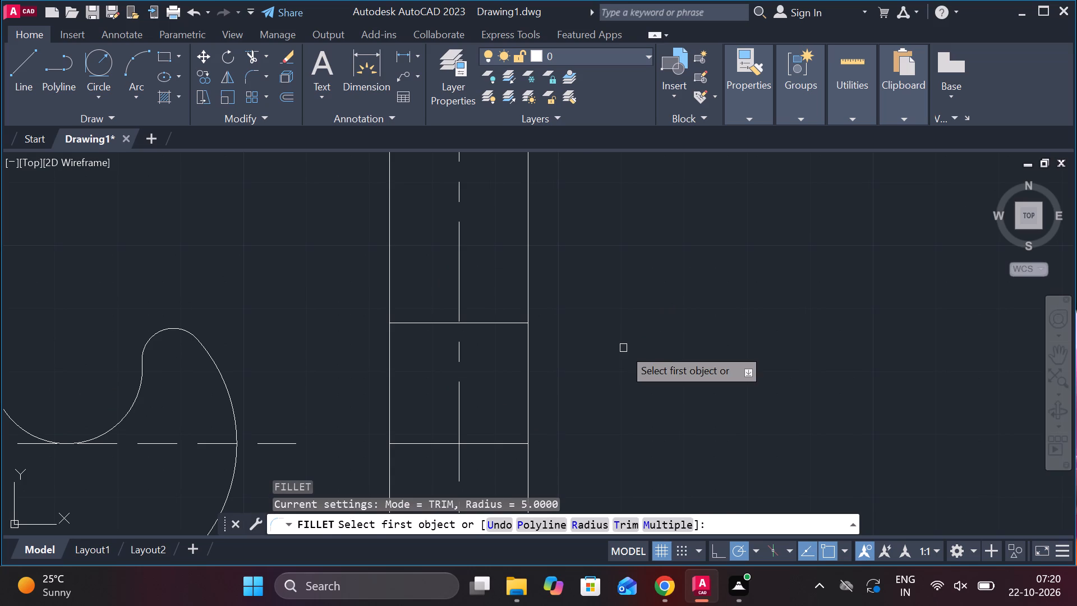
{"action": "type", "text": "r"}
{"action": "key", "text": "space"}
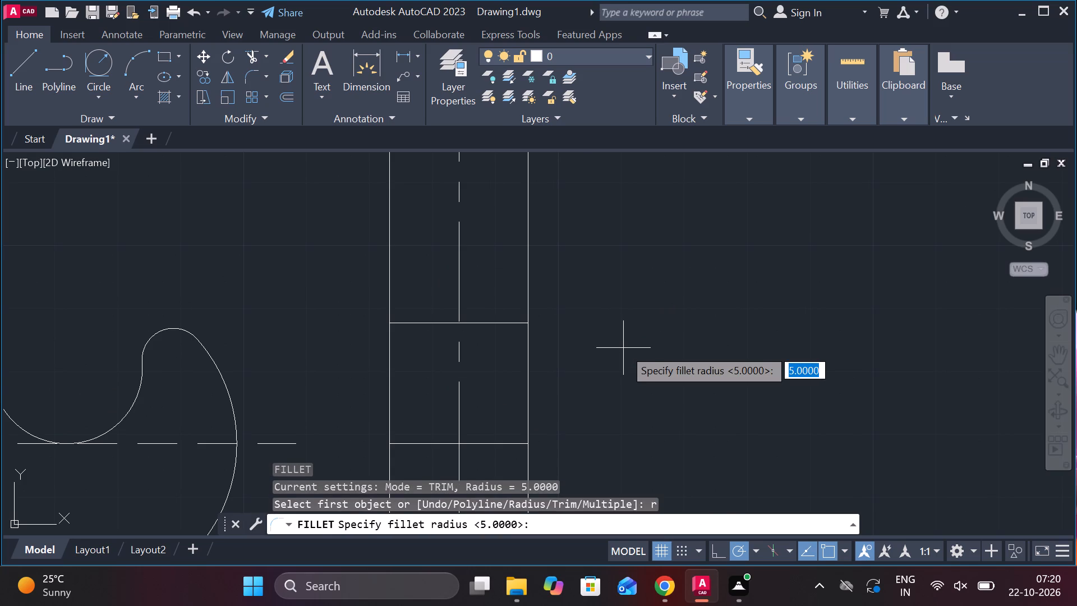
{"action": "type", "text": "6"}
{"action": "key", "text": "space"}
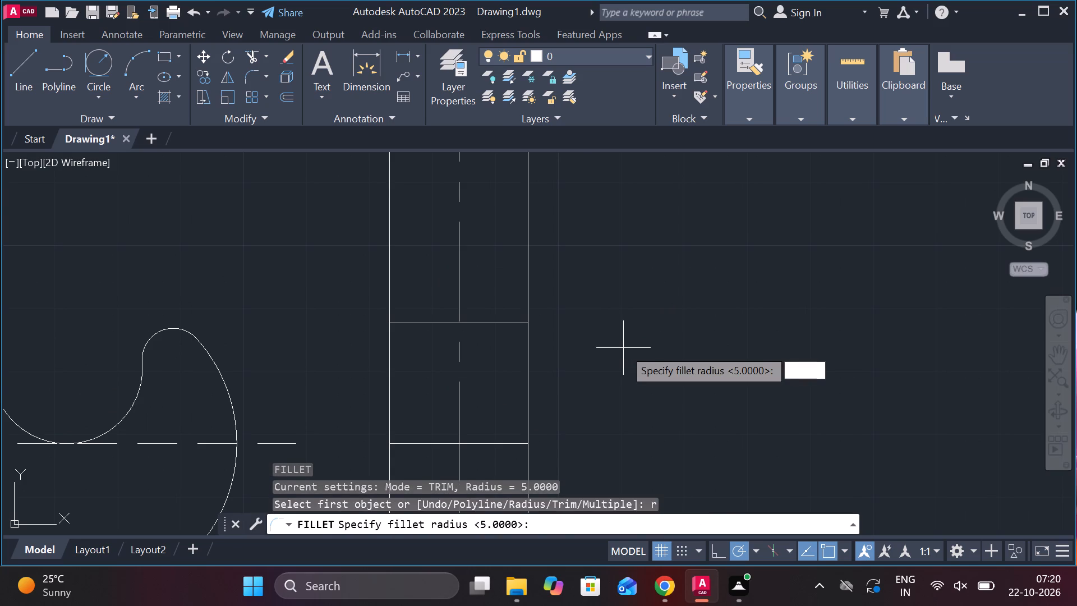
{"action": "left_click", "coordinate": [513, 323]}
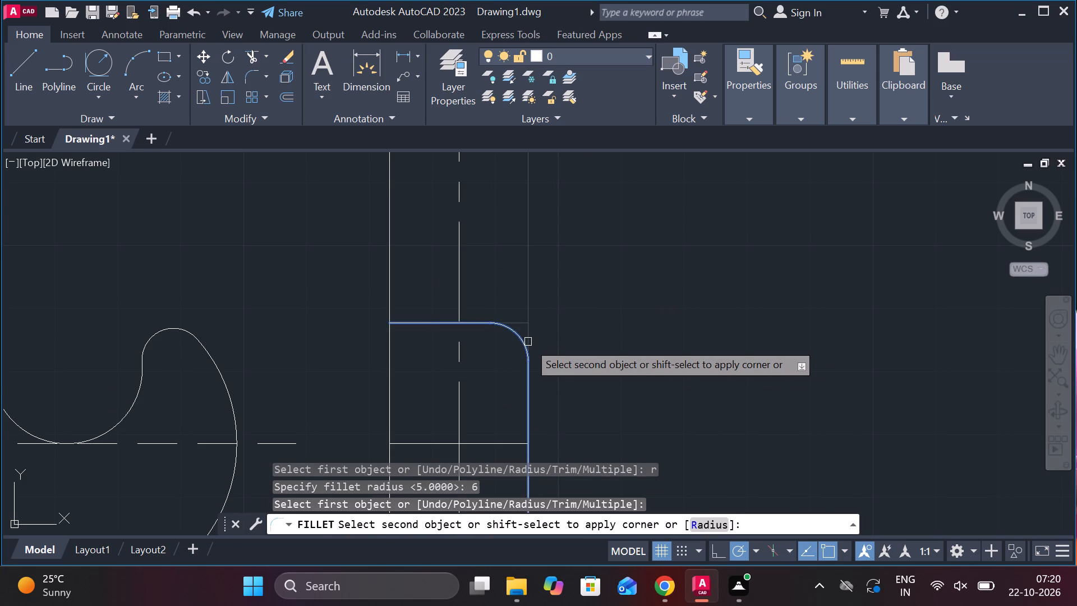
{"action": "left_click", "coordinate": [528, 342]}
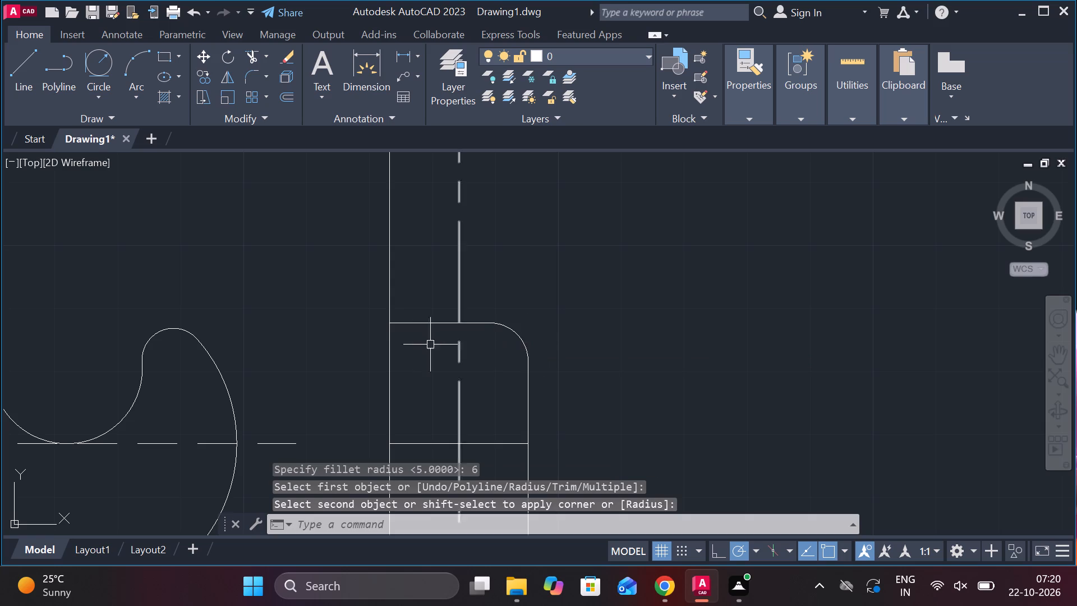
{"action": "key", "text": "space"}
{"action": "left_click", "coordinate": [403, 322]}
{"action": "left_click", "coordinate": [393, 335]}
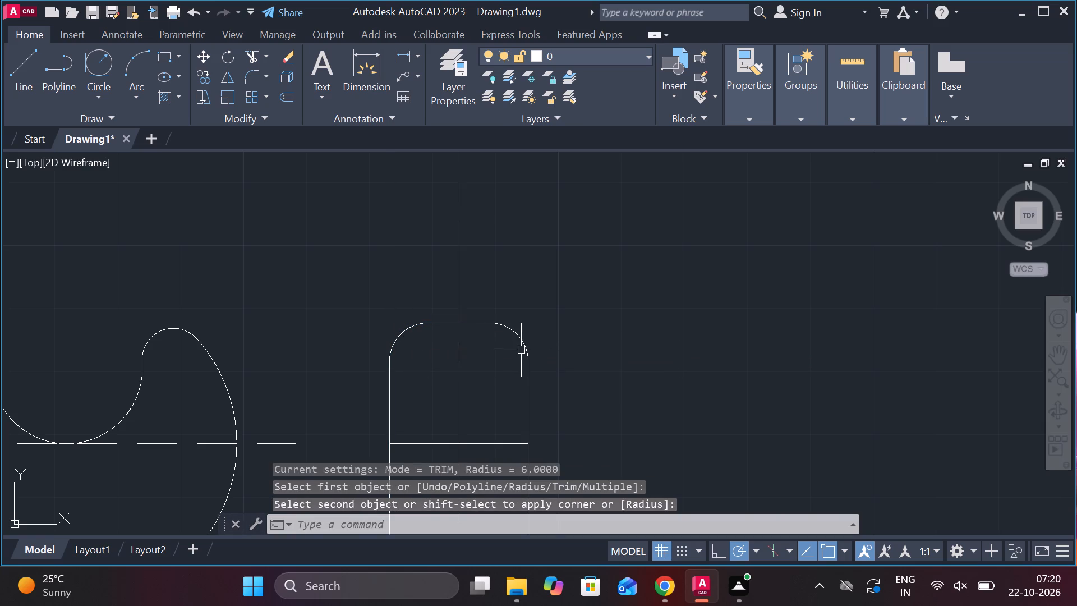
Fillet both corners between the side view's horizontal line level with the dashed reference line and its side lines, with radius 6.
{"action": "scroll", "coordinate": [613, 371], "scroll_direction": "up", "scroll_amount": 1}
{"action": "middle_click_drag", "start_coordinate": [613, 371], "coordinate": [641, 257]}
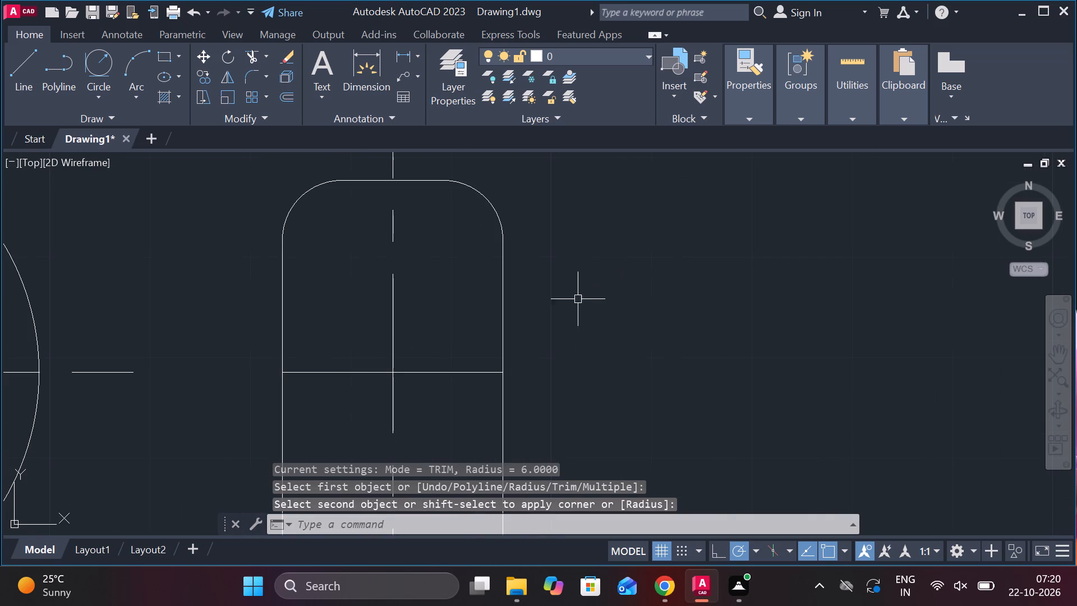
{"action": "key", "text": "space"}
{"action": "left_click_drag", "start_coordinate": [486, 370], "coordinate": [490, 375]}
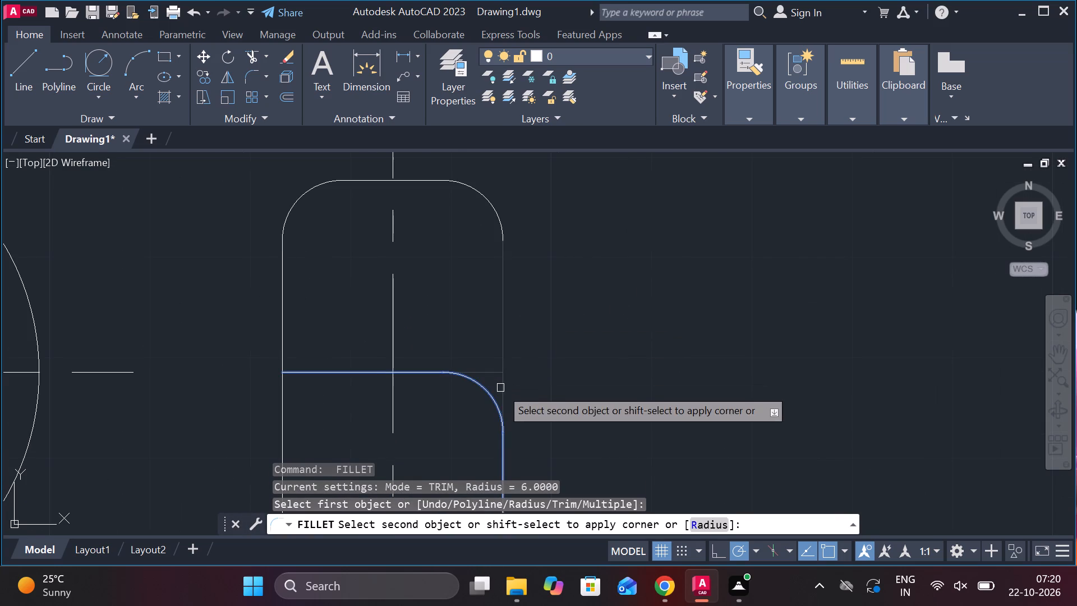
{"action": "left_click", "coordinate": [500, 388]}
{"action": "key", "text": "space"}
{"action": "left_click", "coordinate": [327, 374]}
{"action": "left_click", "coordinate": [286, 394]}
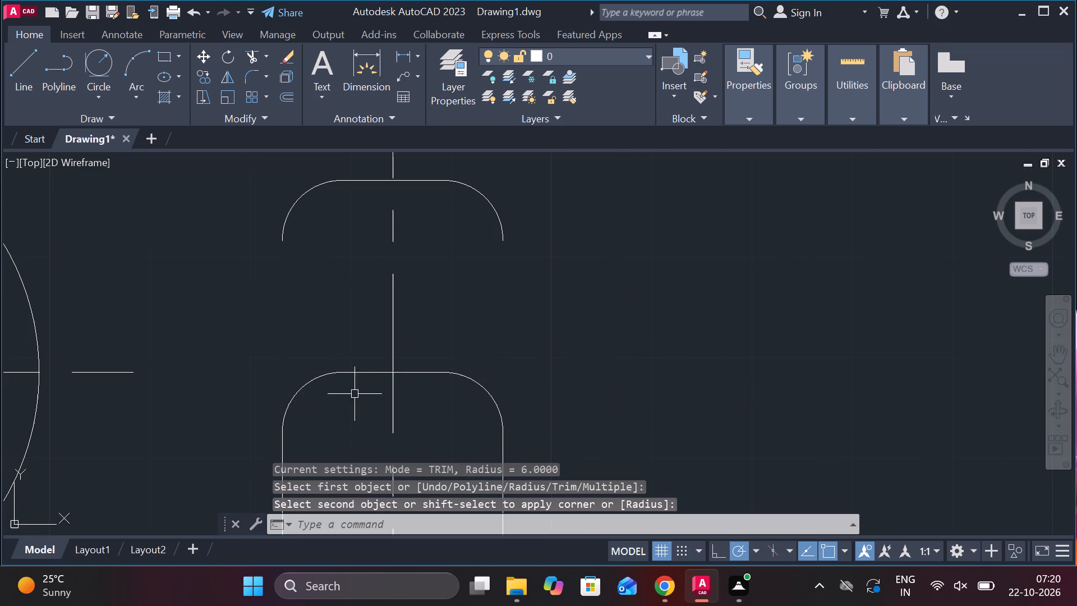
{"action": "middle_click_drag", "start_coordinate": [514, 348], "coordinate": [531, 310]}
{"action": "key", "text": "Escape"}
Extend both side lines of the side view's hook profile up past the upper rounded corners to the underside of the collar.
{"action": "type", "text": "ex"}
{"action": "key", "text": "space"}
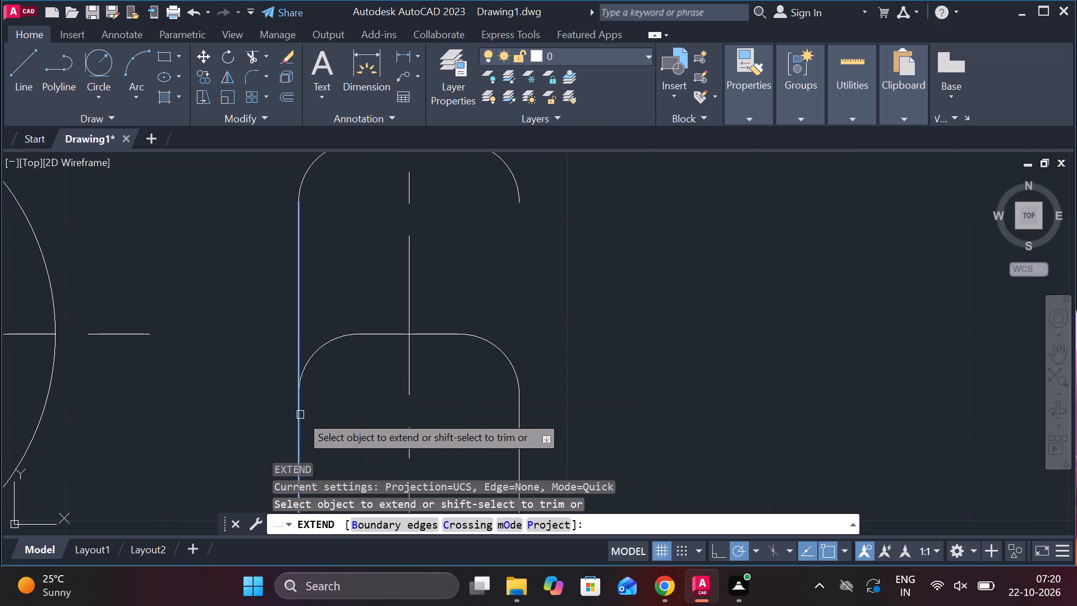
{"action": "left_click", "coordinate": [301, 415]}
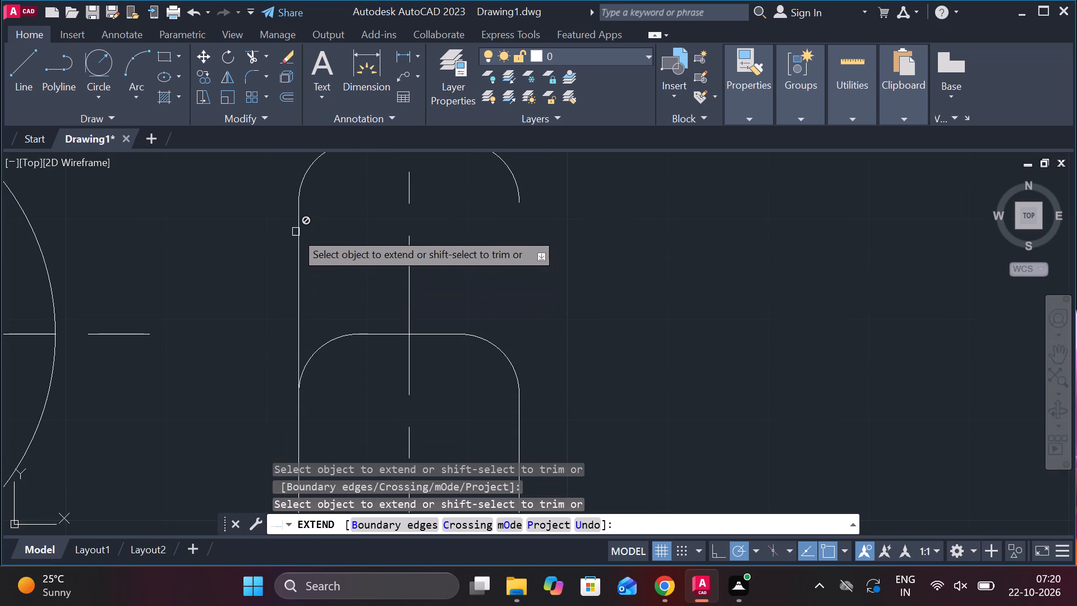
{"action": "middle_click_drag", "start_coordinate": [310, 249], "coordinate": [327, 384]}
{"action": "left_click", "coordinate": [315, 375]}
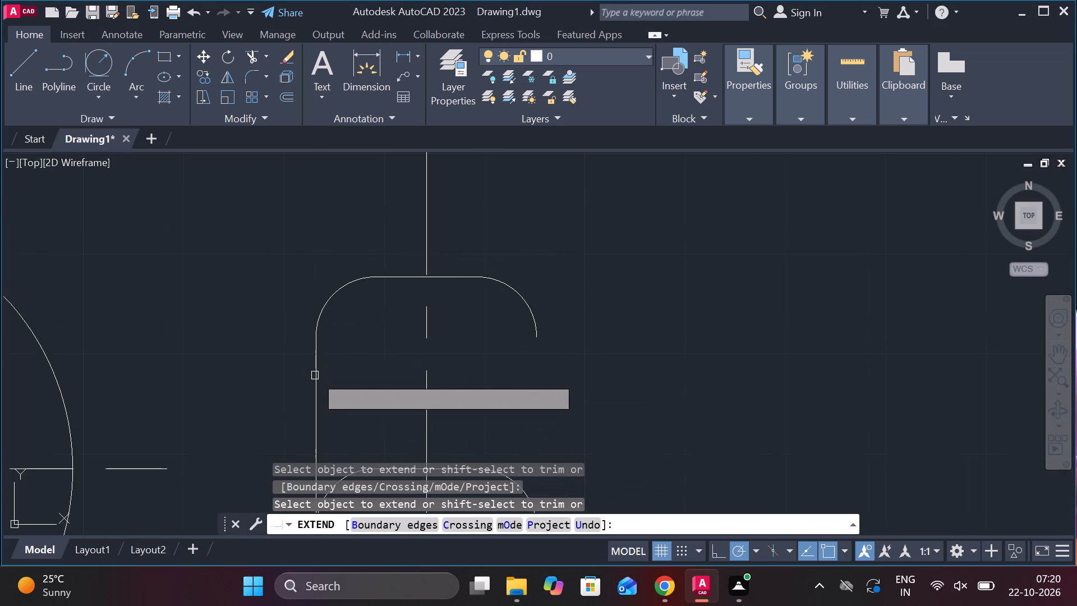
{"action": "scroll", "coordinate": [547, 327], "scroll_direction": "down", "scroll_amount": 2}
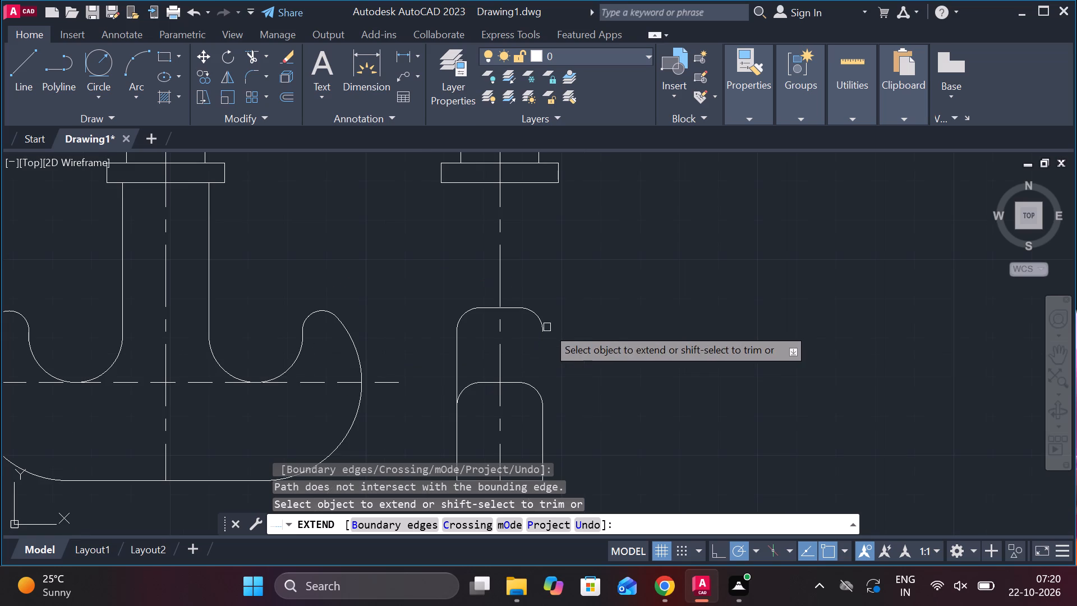
{"action": "middle_click", "coordinate": [584, 318]}
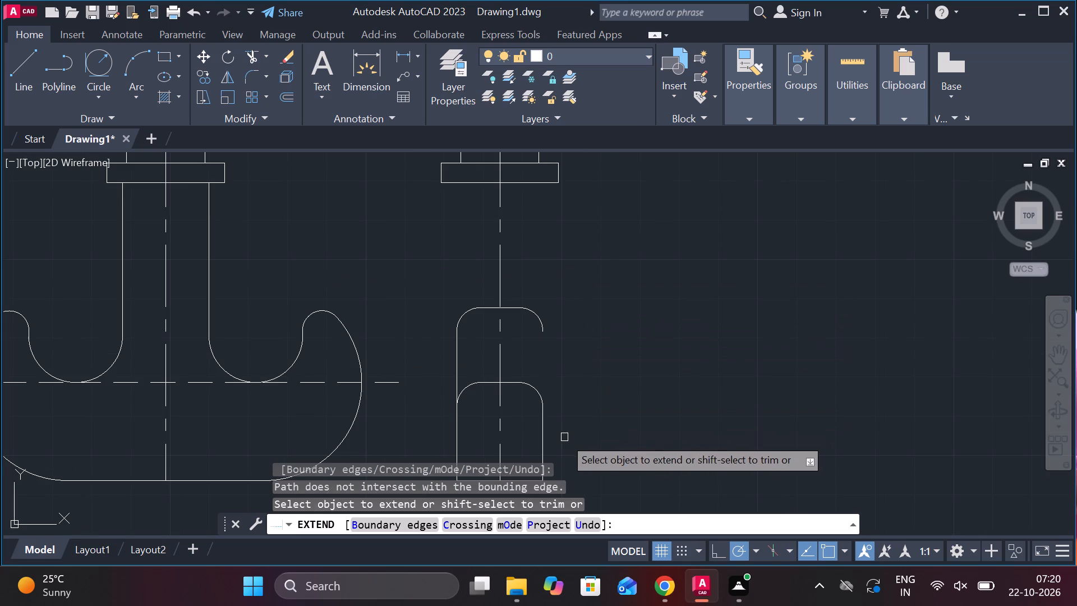
{"action": "left_click", "coordinate": [542, 432]}
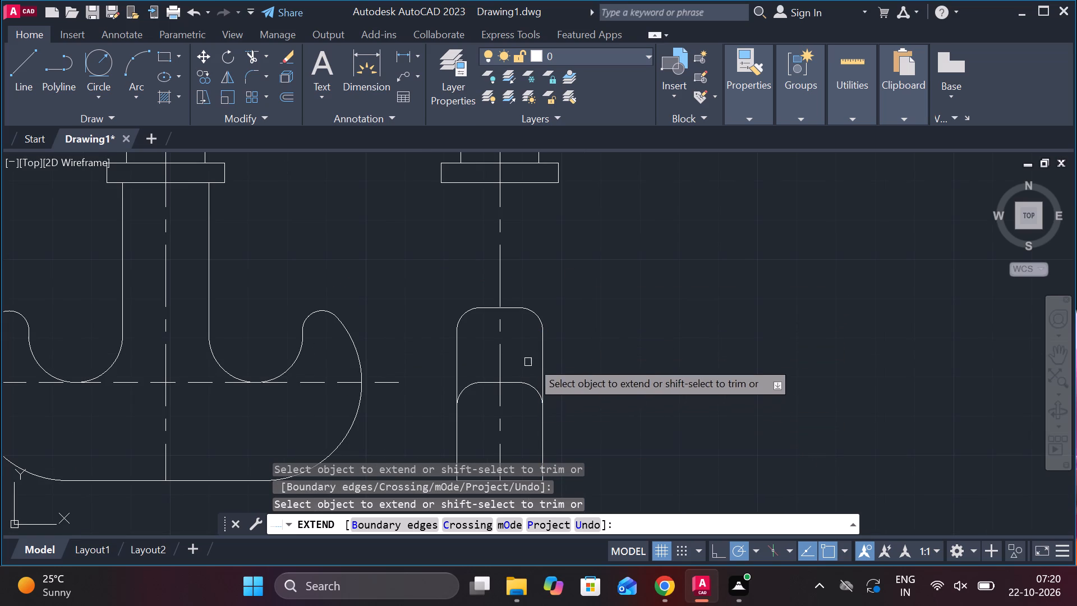
{"action": "left_click", "coordinate": [545, 348]}
{"action": "left_click", "coordinate": [460, 355]}
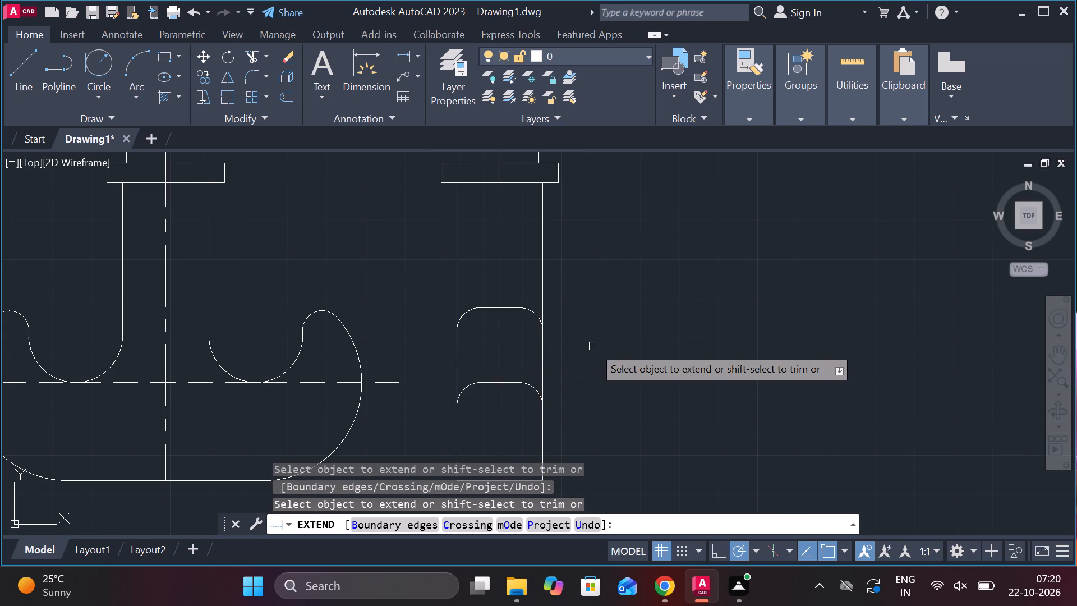
{"action": "scroll", "coordinate": [604, 345], "scroll_direction": "down", "scroll_amount": 2}
{"action": "key", "text": "Escape"}
Change the linetype of the side view's lower rounded outline, its horizontal line and both corner arcs, to DASHED.
{"action": "scroll", "coordinate": [633, 359], "scroll_direction": "up", "scroll_amount": 1}
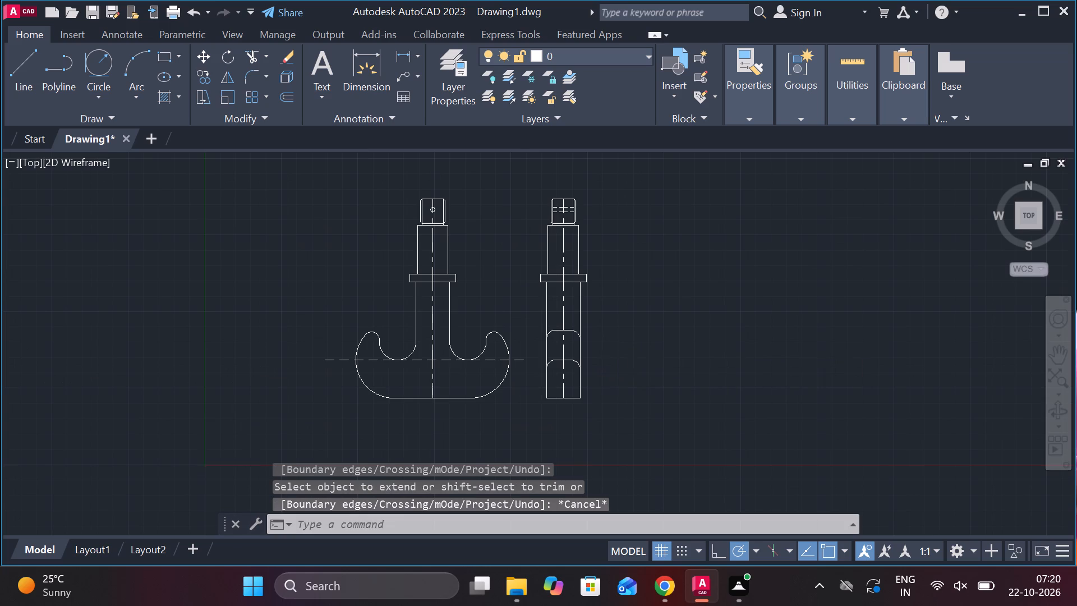
{"action": "scroll", "coordinate": [543, 348], "scroll_direction": "up", "scroll_amount": 1}
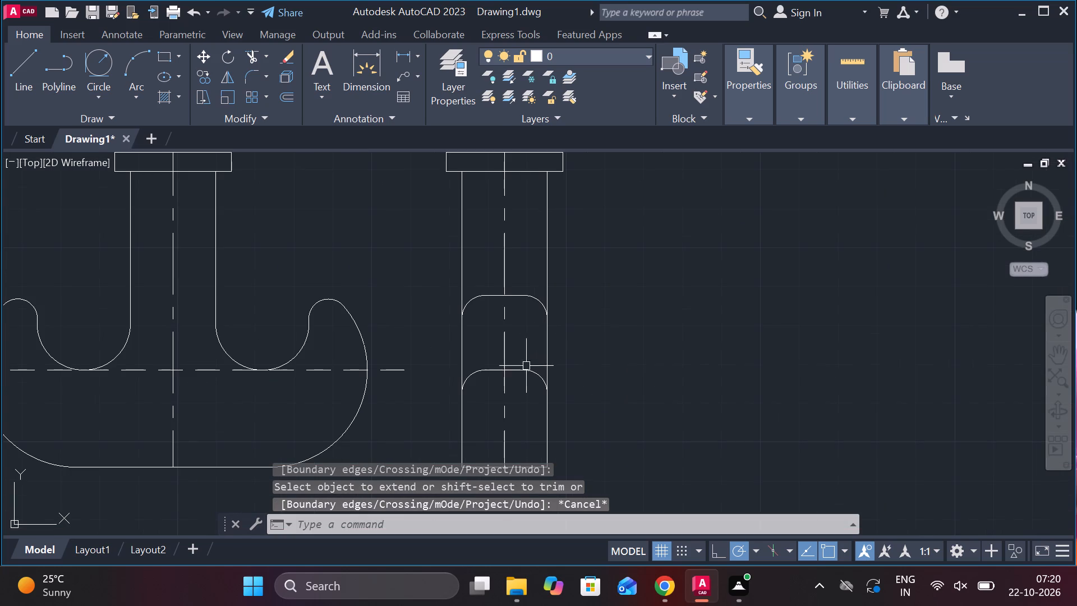
{"action": "left_click", "coordinate": [518, 373]}
{"action": "scroll", "coordinate": [512, 375], "scroll_direction": "up", "scroll_amount": 2}
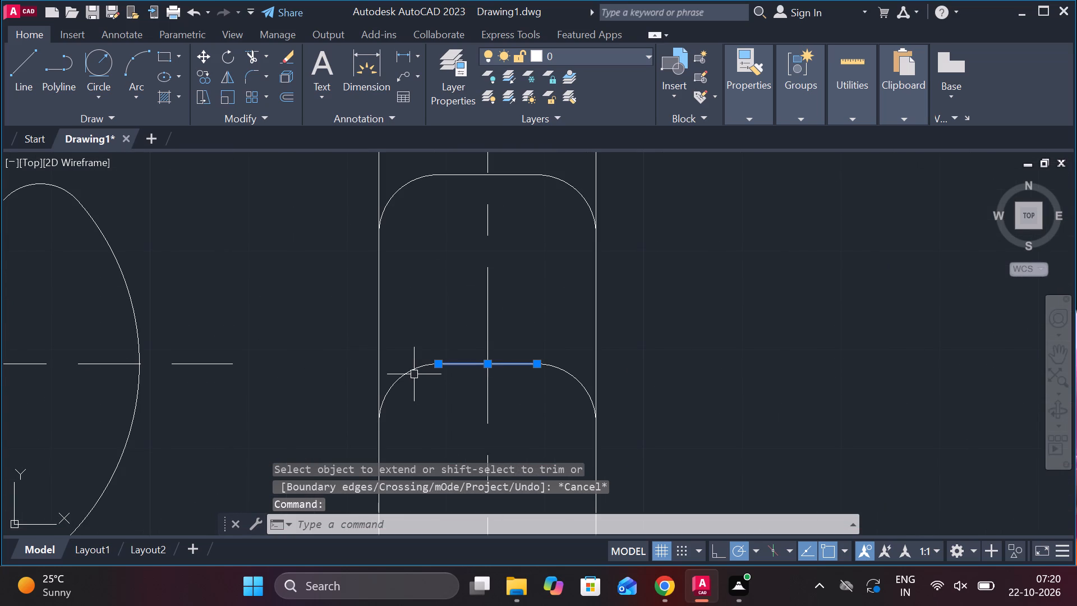
{"action": "left_click", "coordinate": [414, 374]}
{"action": "left_click", "coordinate": [566, 374]}
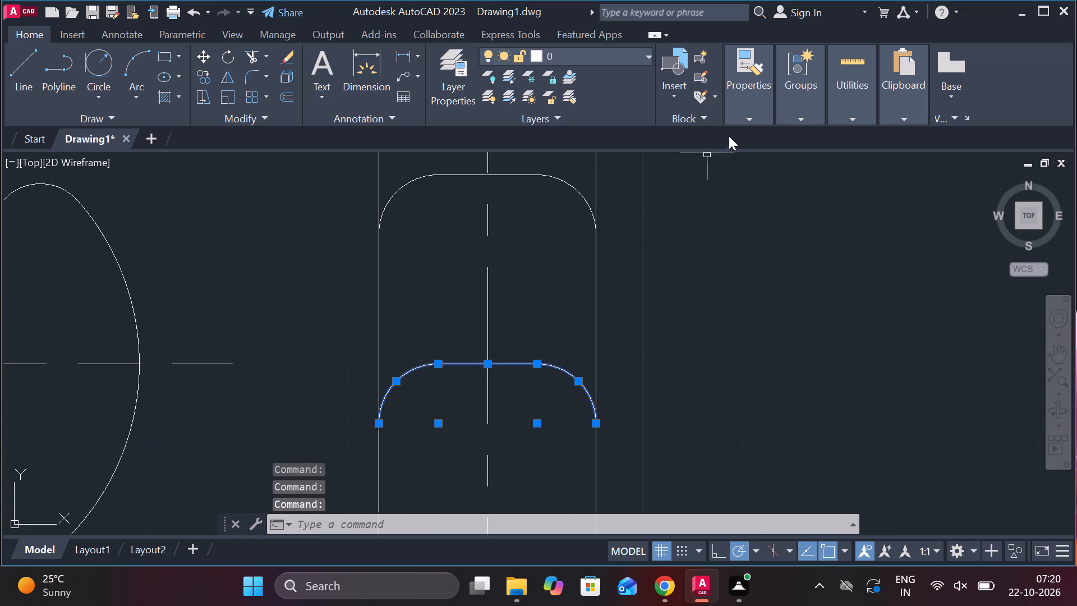
{"action": "left_click", "coordinate": [753, 115]}
{"action": "left_click", "coordinate": [864, 181]}
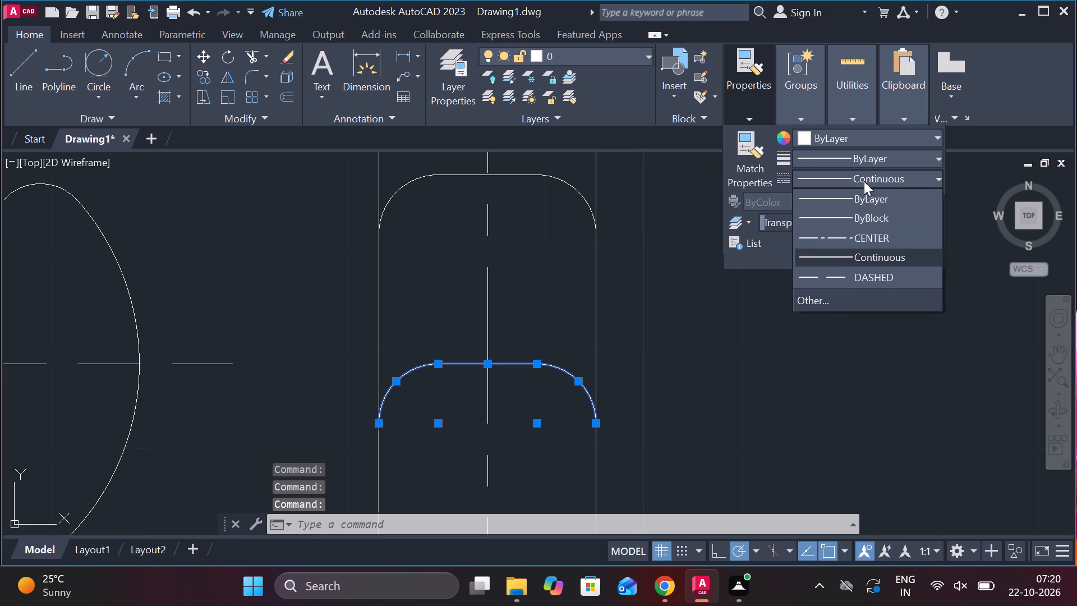
{"action": "left_click", "coordinate": [821, 274]}
{"action": "key", "text": "Escape"}
Add a linear dimension for the width of the front view's head, placed above the head.
{"action": "scroll", "coordinate": [753, 357], "scroll_direction": "down", "scroll_amount": 2}
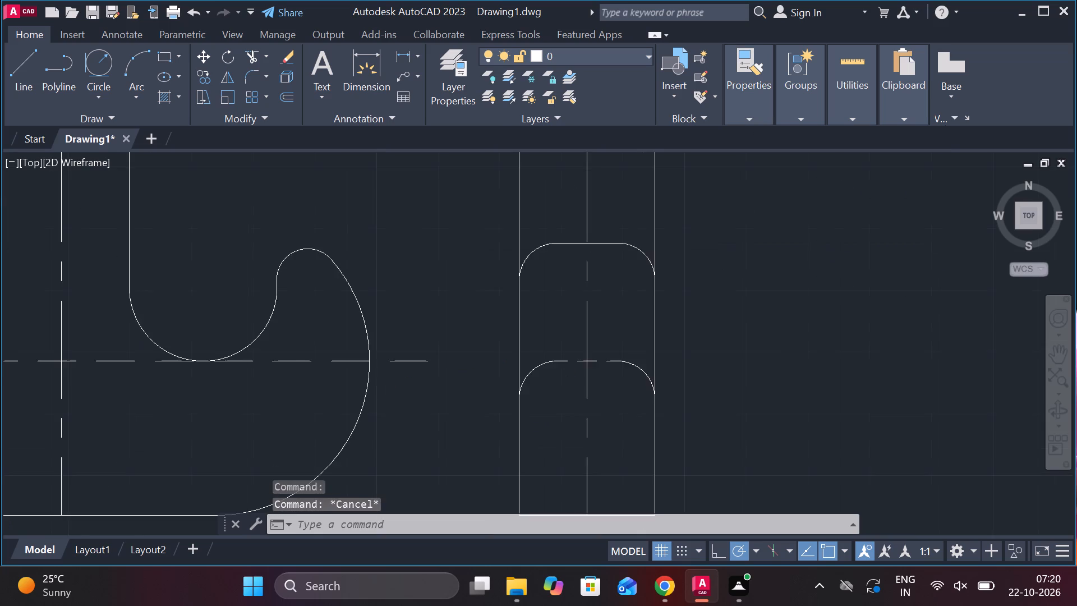
{"action": "scroll", "coordinate": [753, 356], "scroll_direction": "down", "scroll_amount": 1}
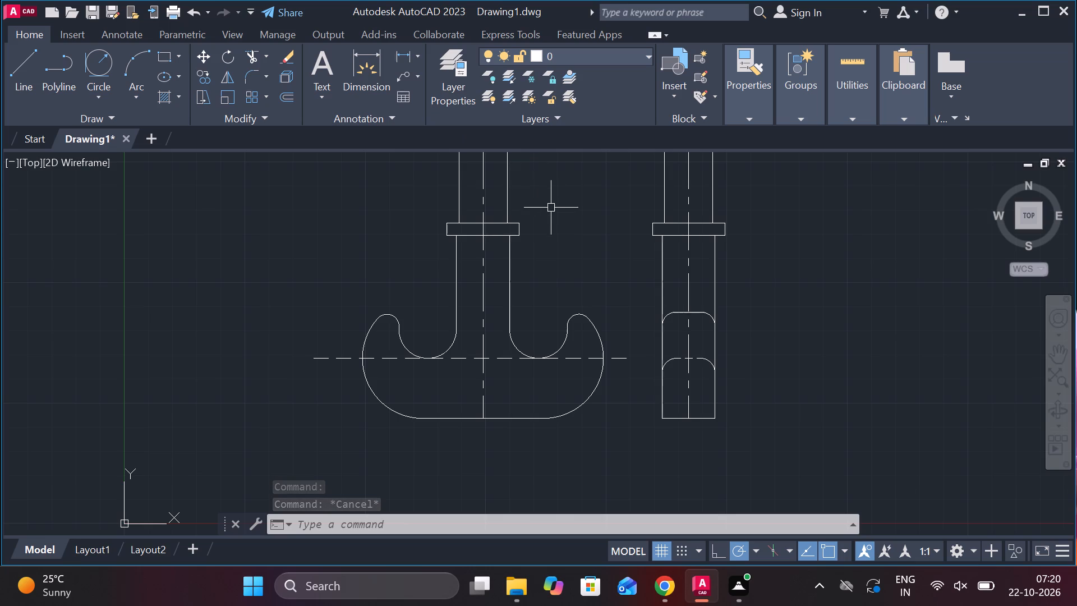
{"action": "middle_click_drag", "start_coordinate": [551, 229], "coordinate": [539, 356]}
{"action": "left_click", "coordinate": [407, 57]}
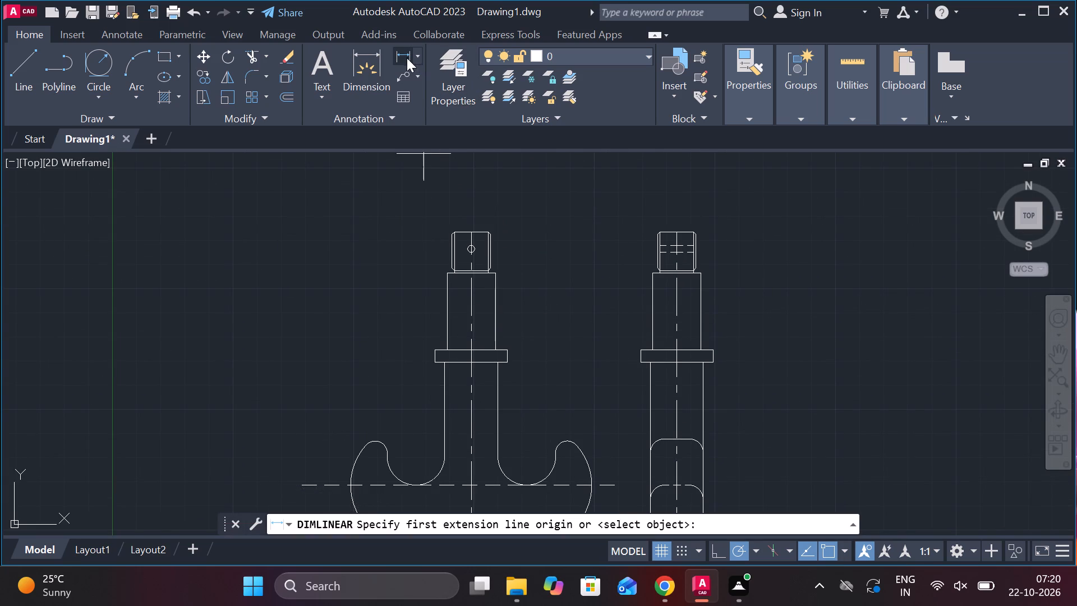
{"action": "scroll", "coordinate": [434, 149], "scroll_direction": "up", "scroll_amount": 2}
{"action": "scroll", "coordinate": [456, 195], "scroll_direction": "up", "scroll_amount": 3}
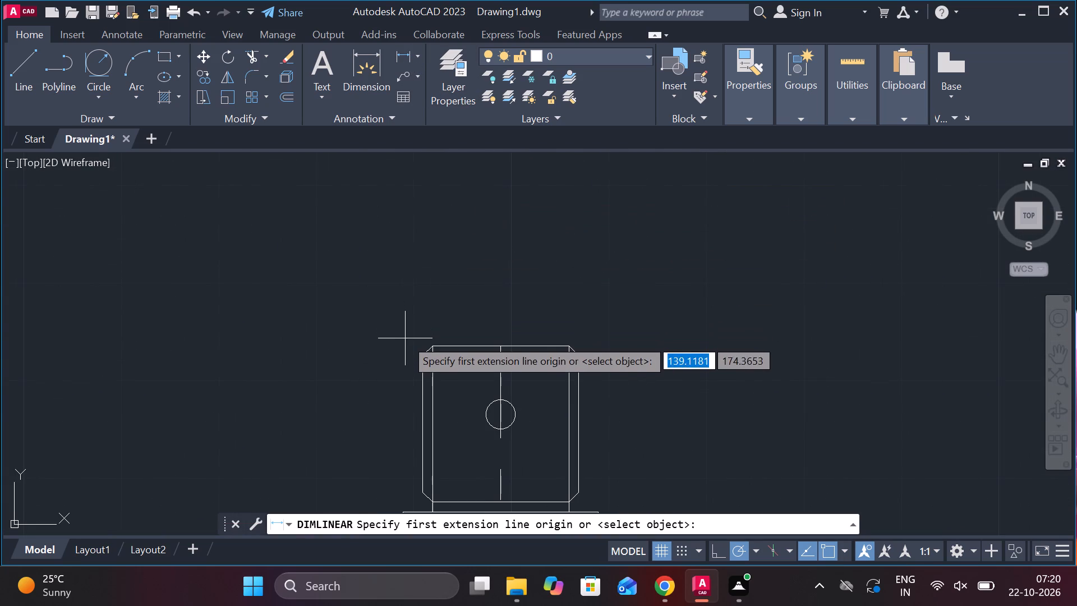
{"action": "left_click", "coordinate": [414, 350]}
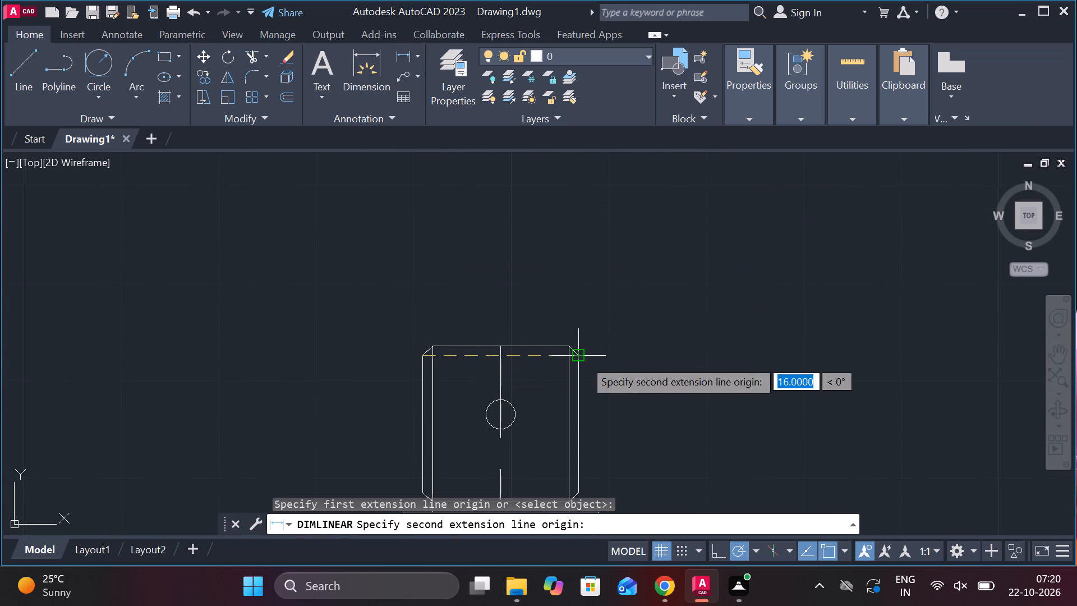
{"action": "left_click", "coordinate": [583, 359]}
{"action": "scroll", "coordinate": [547, 291], "scroll_direction": "down", "scroll_amount": 4}
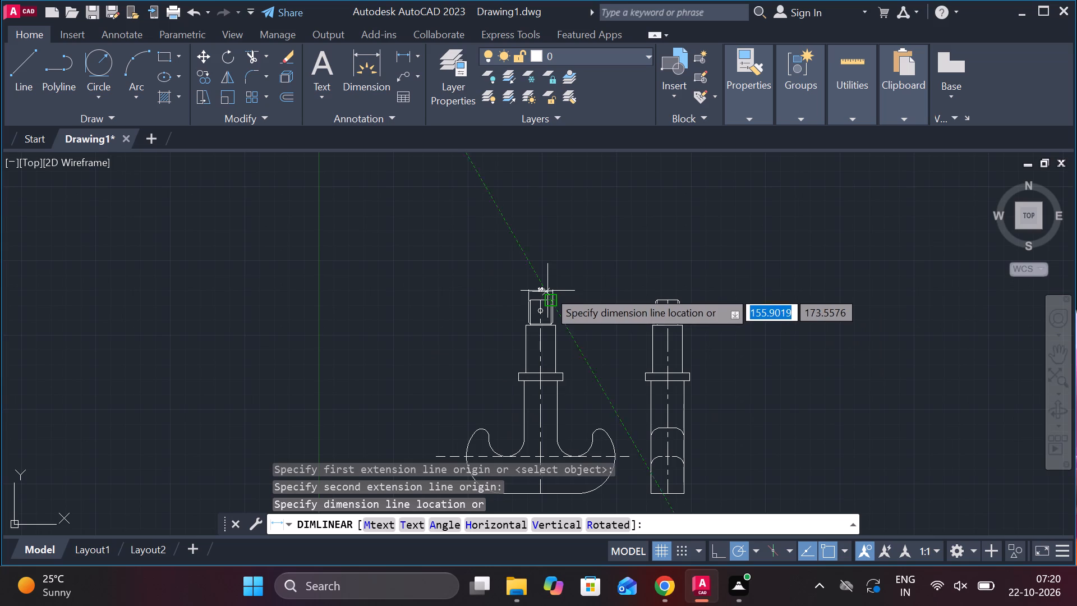
{"action": "scroll", "coordinate": [554, 282], "scroll_direction": "up", "scroll_amount": 2}
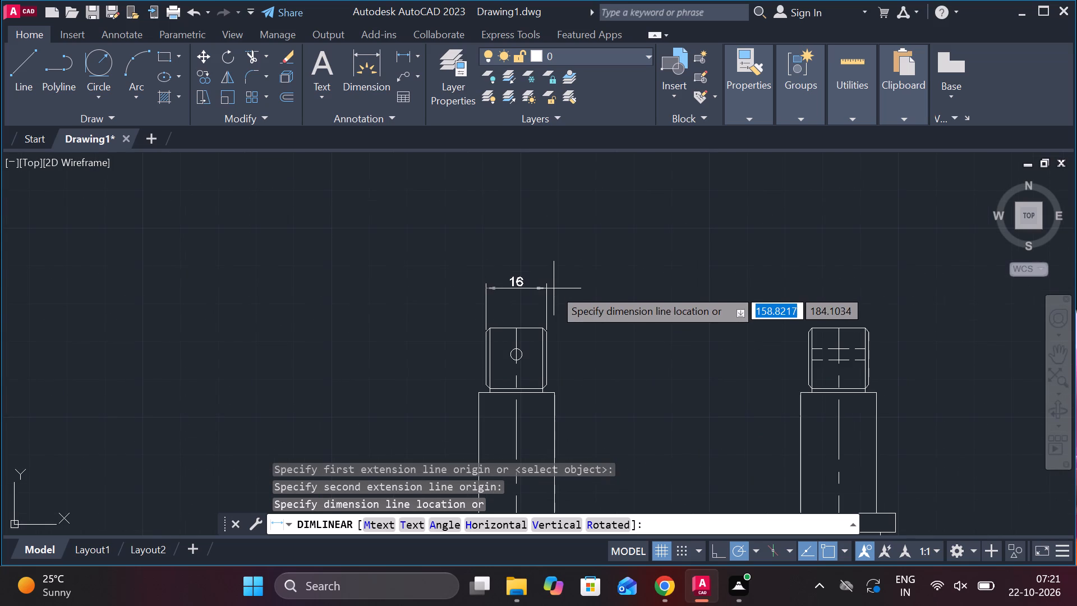
{"action": "left_click", "coordinate": [554, 290]}
{"action": "key", "text": "Escape"}
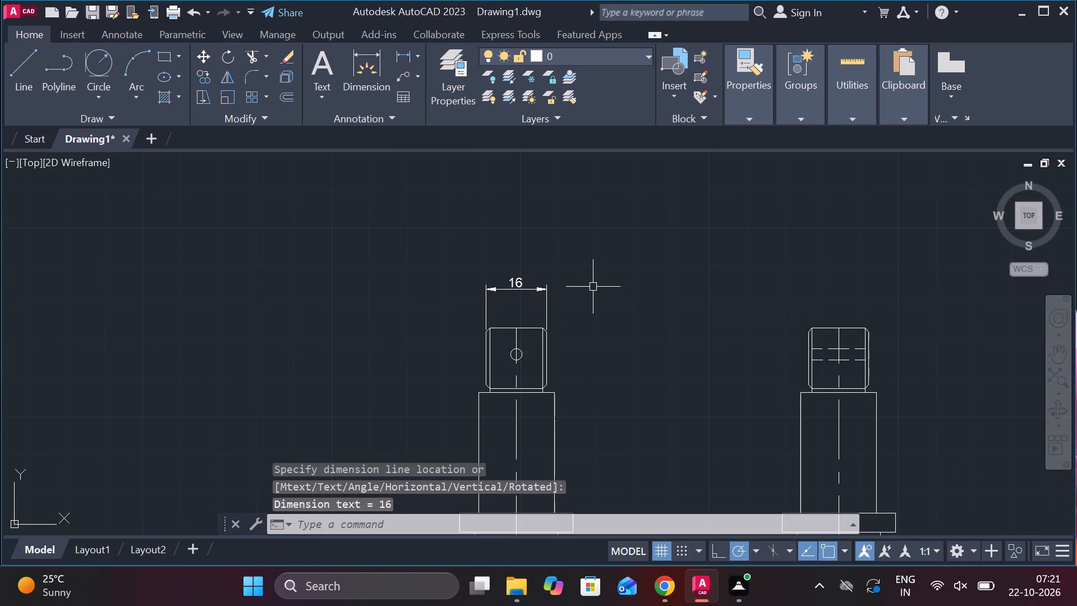
Modify the ISO-25 dimension style and set its arrow size to 4.
{"action": "type", "text": "d"}
{"action": "key", "text": "space"}
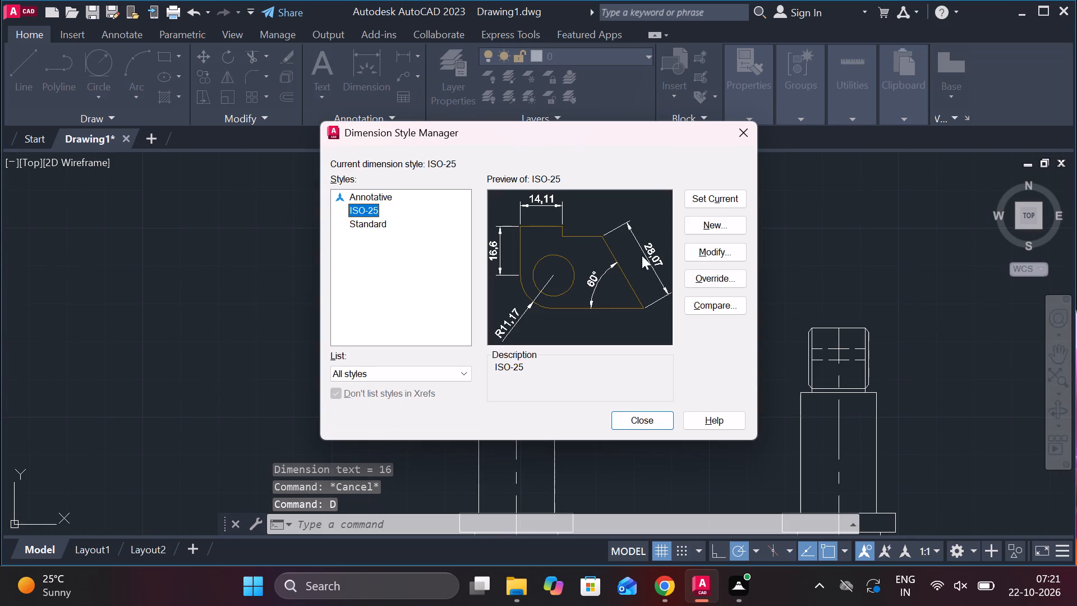
{"action": "left_click", "coordinate": [698, 250]}
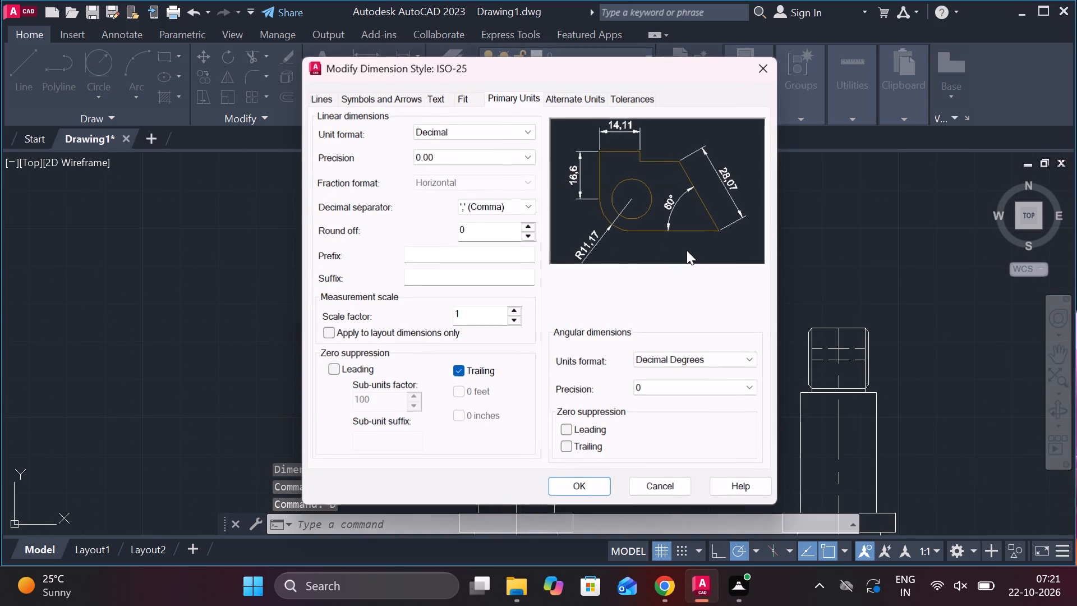
{"action": "left_click", "coordinate": [358, 99]}
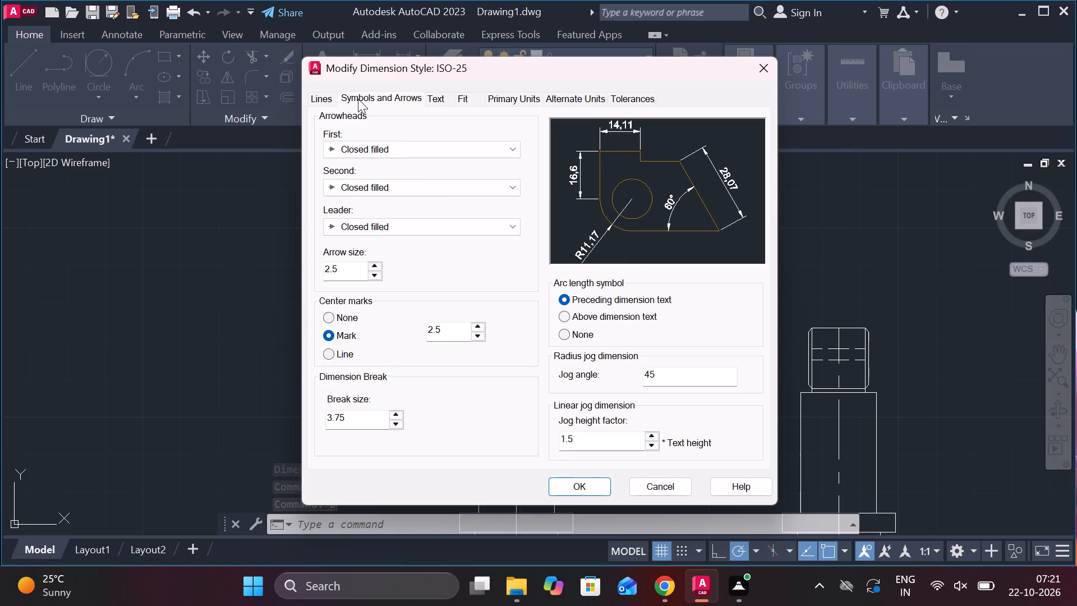
{"action": "left_click_drag", "start_coordinate": [363, 268], "coordinate": [316, 268]}
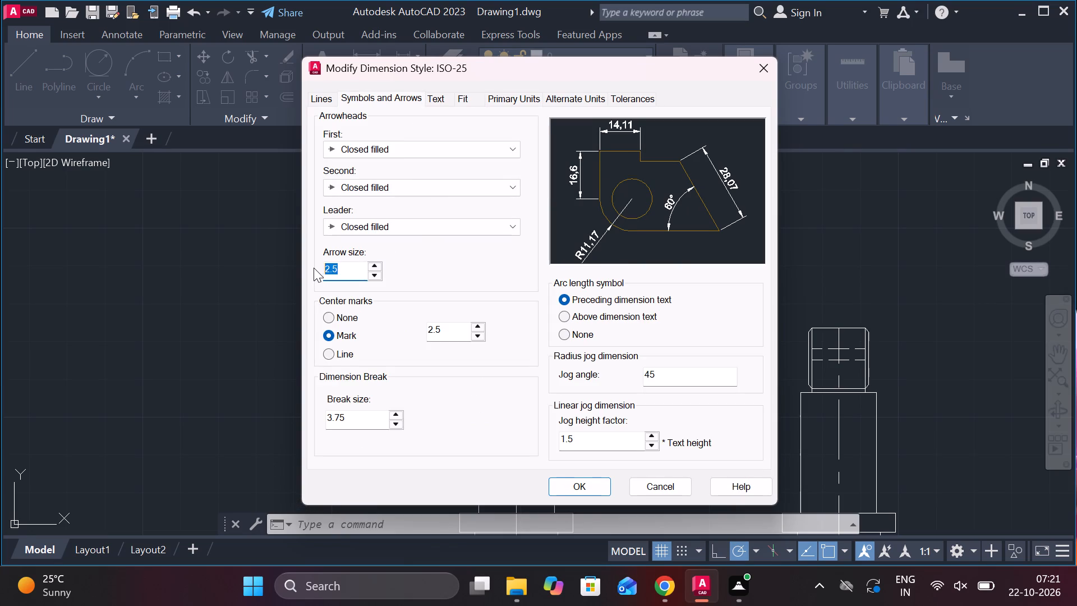
{"action": "key", "text": "4"}
Set the ISO-25 style's dimension text height to 5.5 and its text alignment to ISO standard.
{"action": "left_click", "coordinate": [430, 99]}
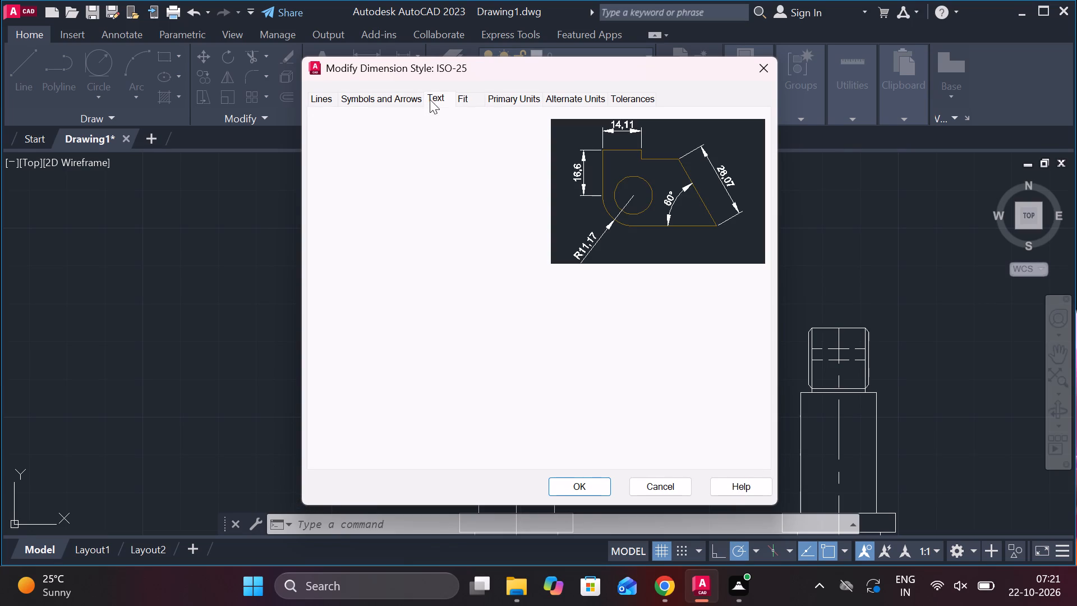
{"action": "left_click_drag", "start_coordinate": [500, 221], "coordinate": [419, 213]}
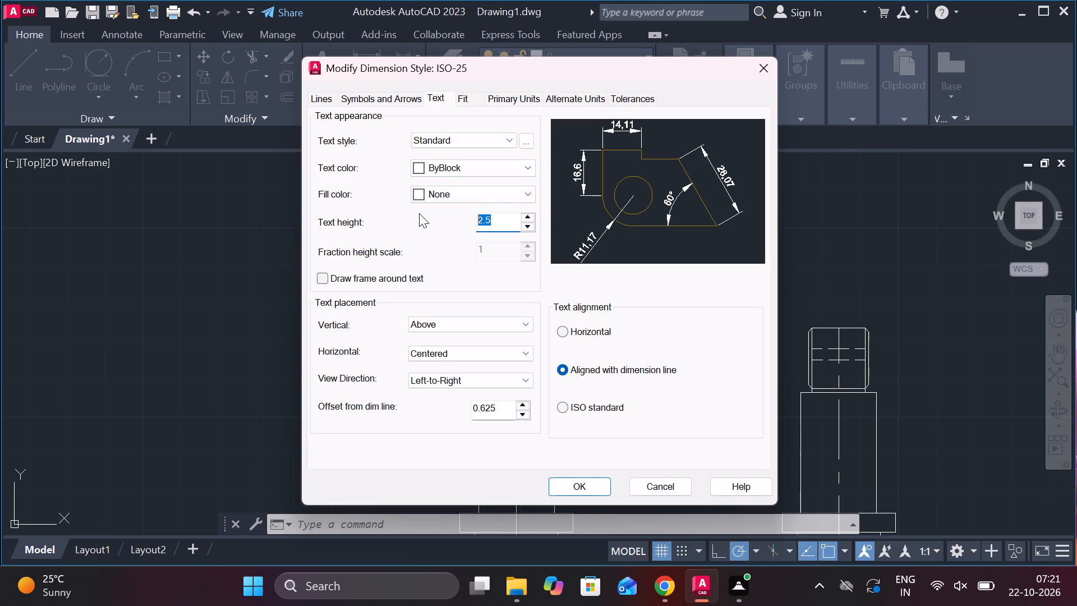
{"action": "type", "text": "5.5"}
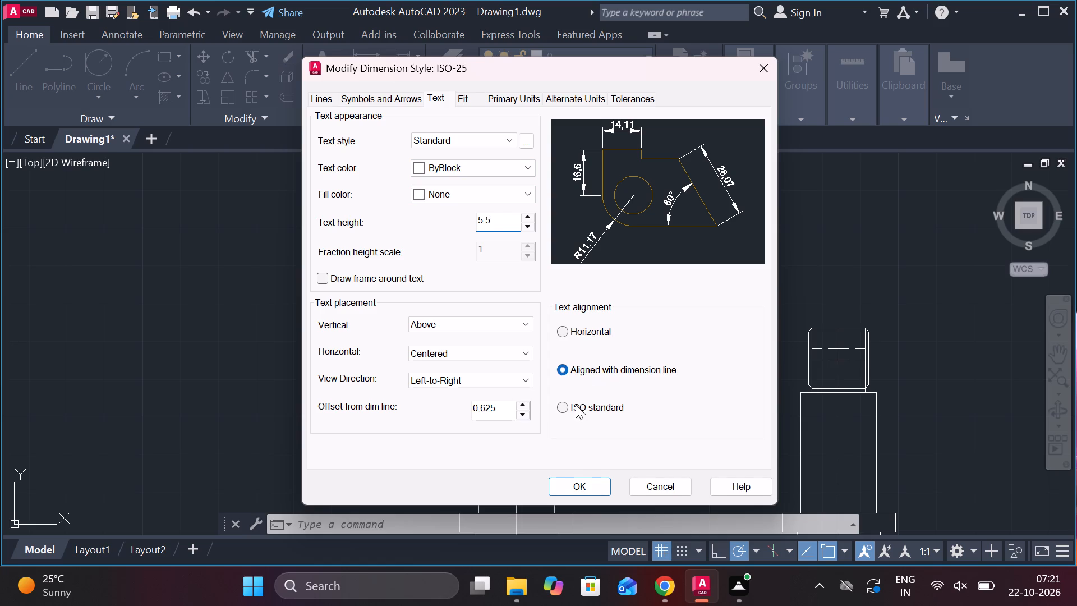
{"action": "left_click", "coordinate": [563, 407]}
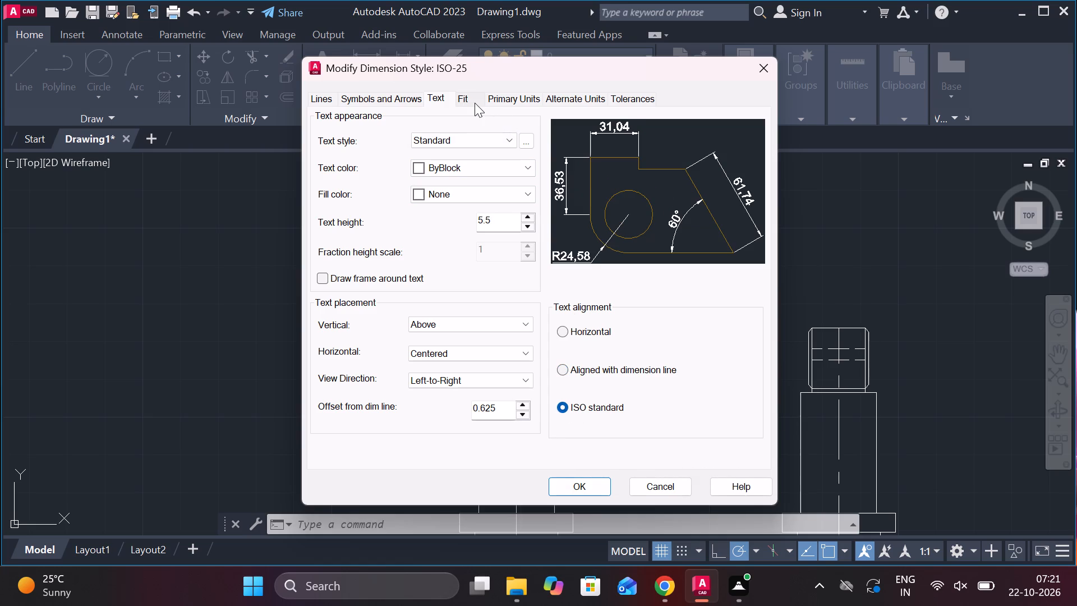
Set the ISO-25 style's linear dimension precision to 0, without decimal places.
{"action": "left_click", "coordinate": [489, 99]}
{"action": "left_click", "coordinate": [462, 164]}
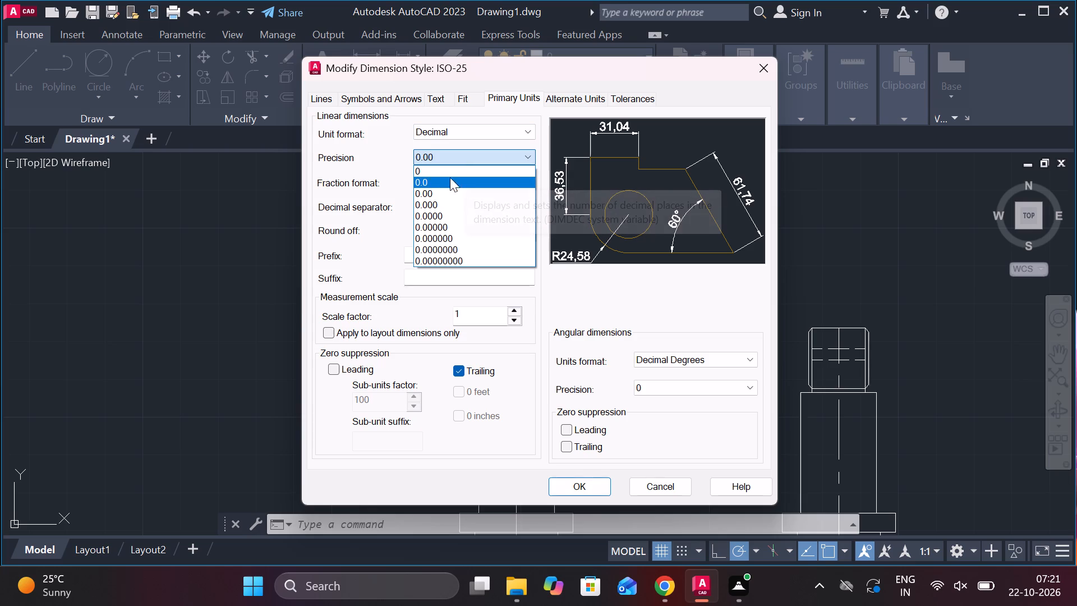
{"action": "left_click", "coordinate": [447, 173]}
Turn off drawing dimension lines between extension lines in the ISO-25 style, and save it as the current dimension style.
{"action": "left_click", "coordinate": [436, 99]}
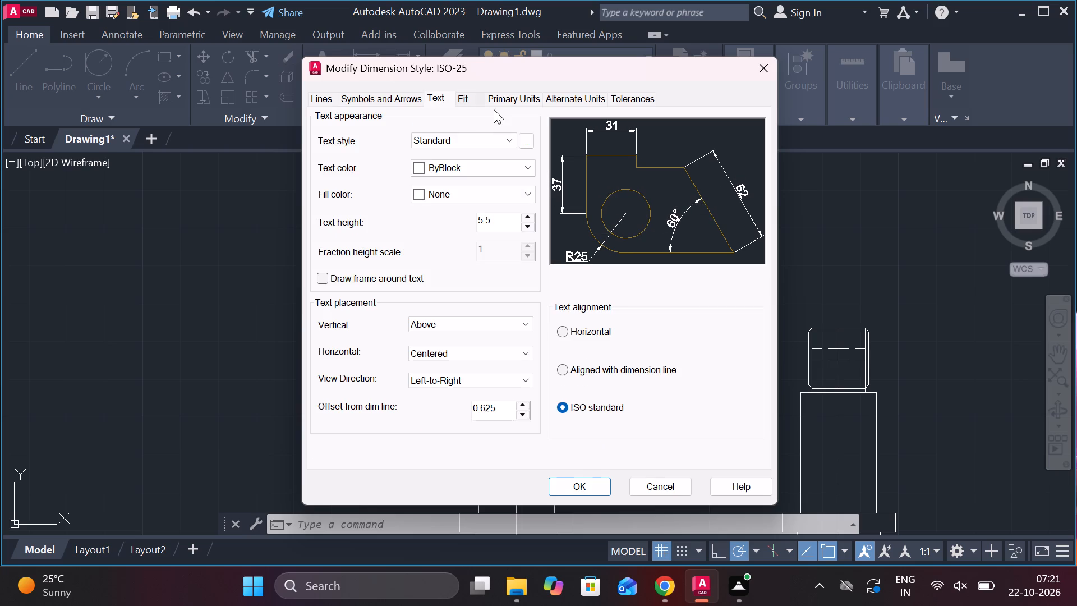
{"action": "left_click", "coordinate": [477, 104]}
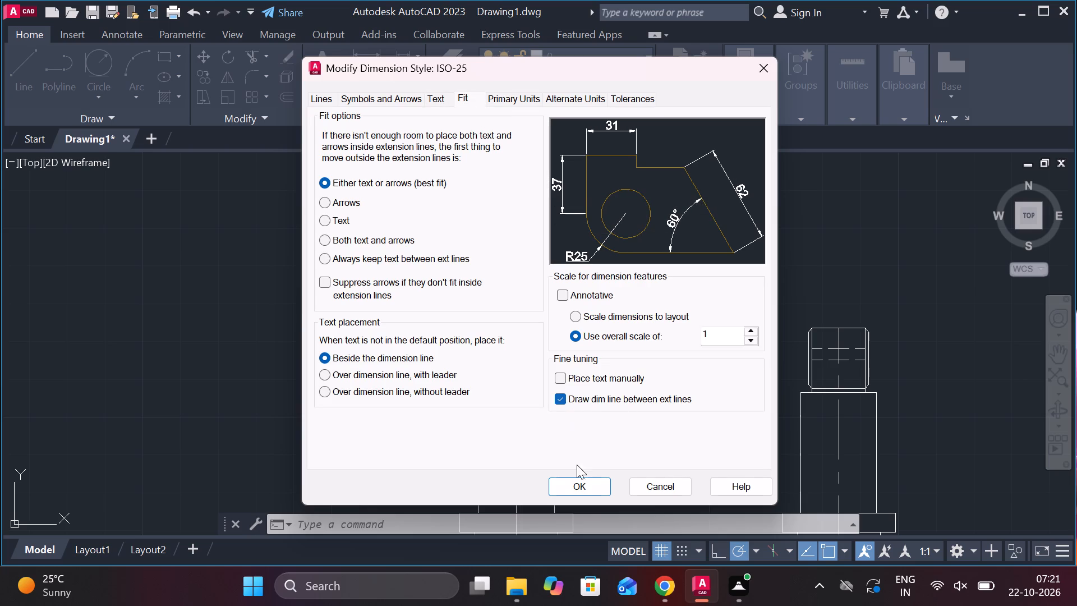
{"action": "left_click", "coordinate": [556, 395]}
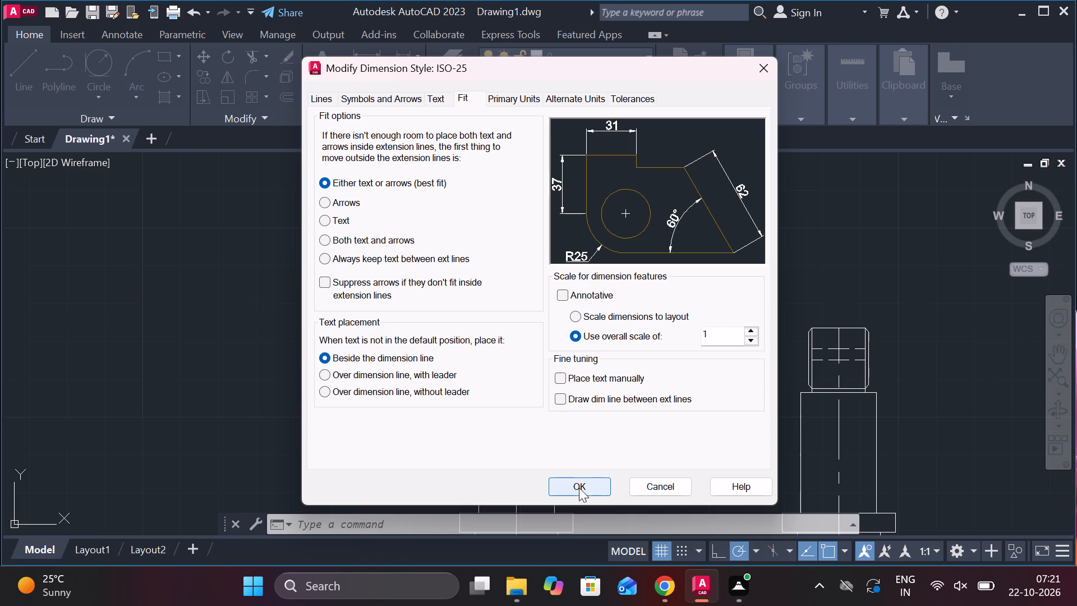
{"action": "left_click", "coordinate": [578, 485]}
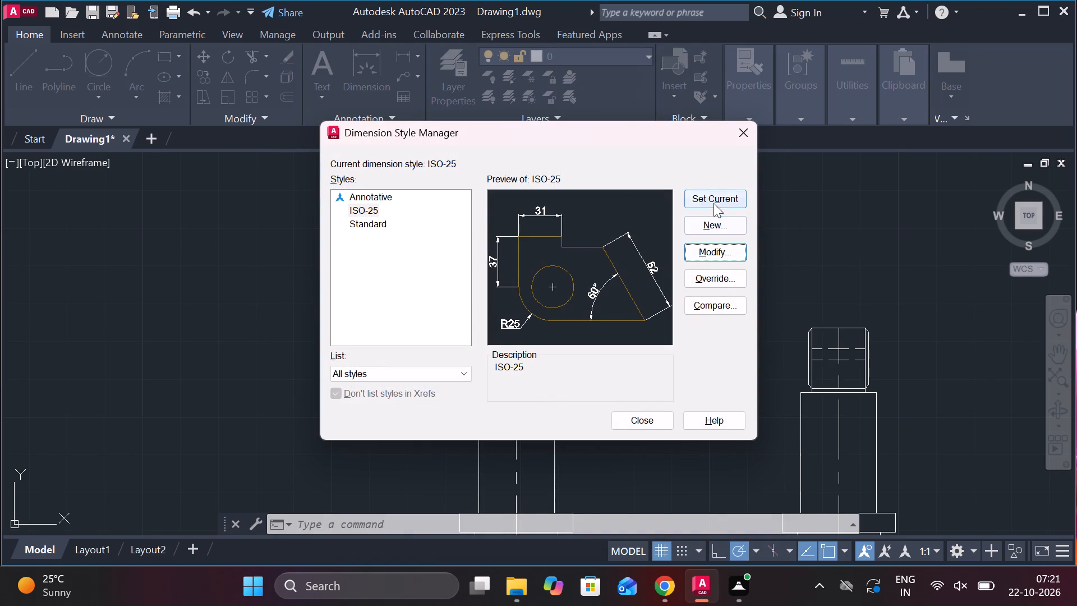
{"action": "left_click", "coordinate": [714, 203]}
{"action": "left_click", "coordinate": [657, 411]}
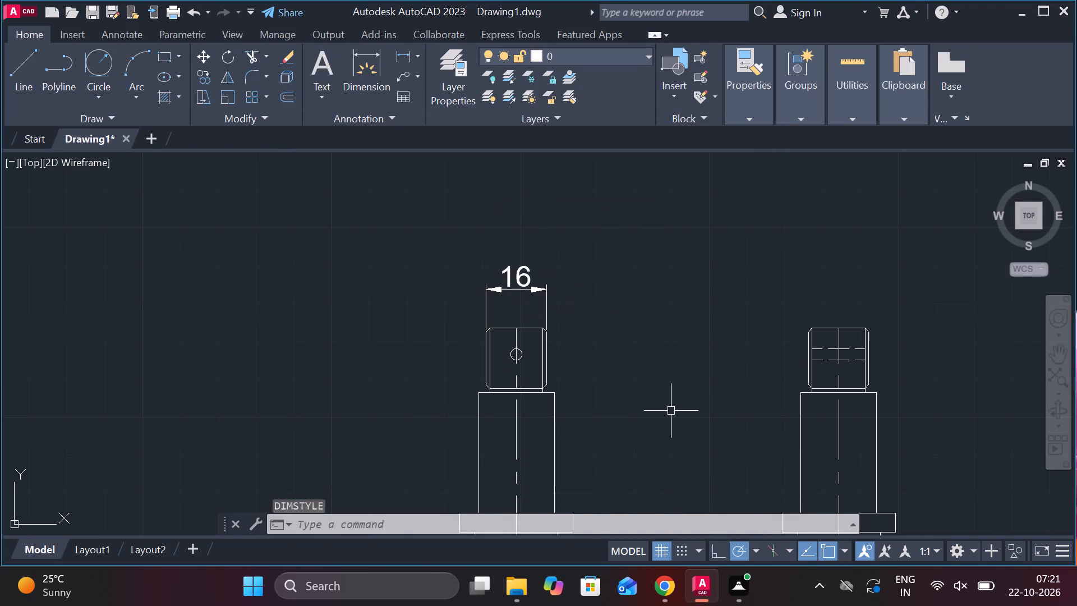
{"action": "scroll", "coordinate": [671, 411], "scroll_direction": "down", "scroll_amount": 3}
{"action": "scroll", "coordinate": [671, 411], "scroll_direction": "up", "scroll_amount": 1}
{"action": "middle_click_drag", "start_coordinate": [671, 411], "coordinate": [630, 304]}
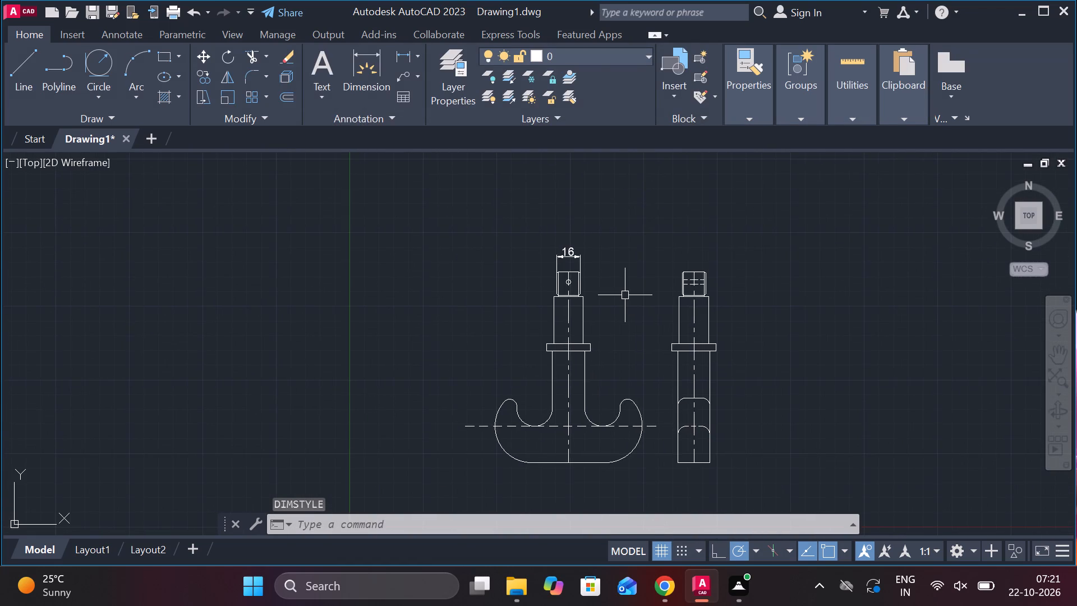
Edit the width dimension above the front view's threaded end so its text reads M16.
{"action": "scroll", "coordinate": [624, 295], "scroll_direction": "up", "scroll_amount": 1}
{"action": "middle_click_drag", "start_coordinate": [626, 300], "coordinate": [591, 292]}
{"action": "scroll", "coordinate": [557, 240], "scroll_direction": "up", "scroll_amount": 2}
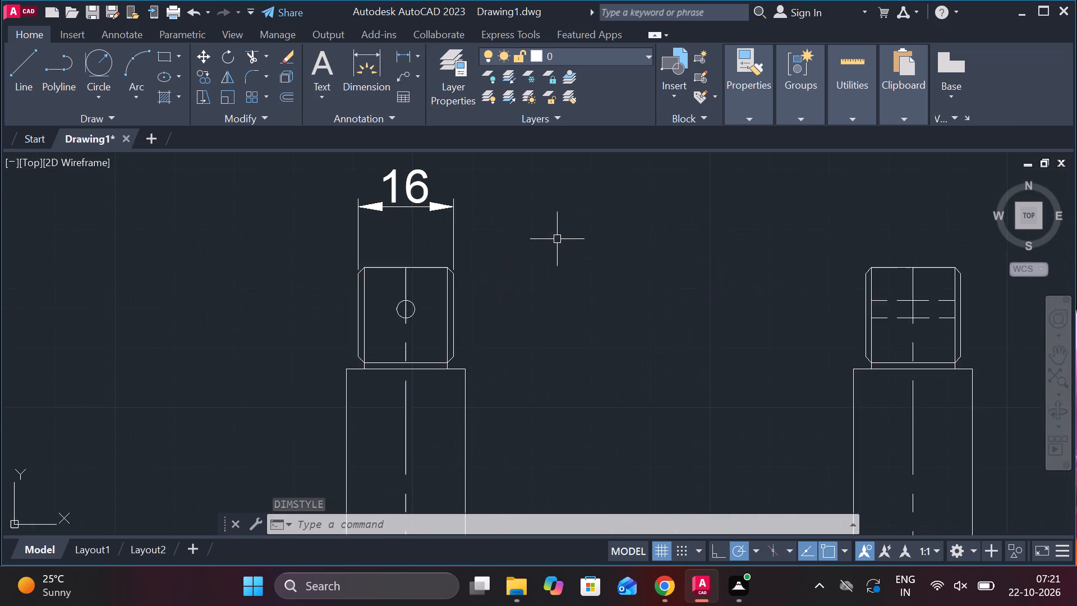
{"action": "middle_click_drag", "start_coordinate": [560, 239], "coordinate": [597, 290]}
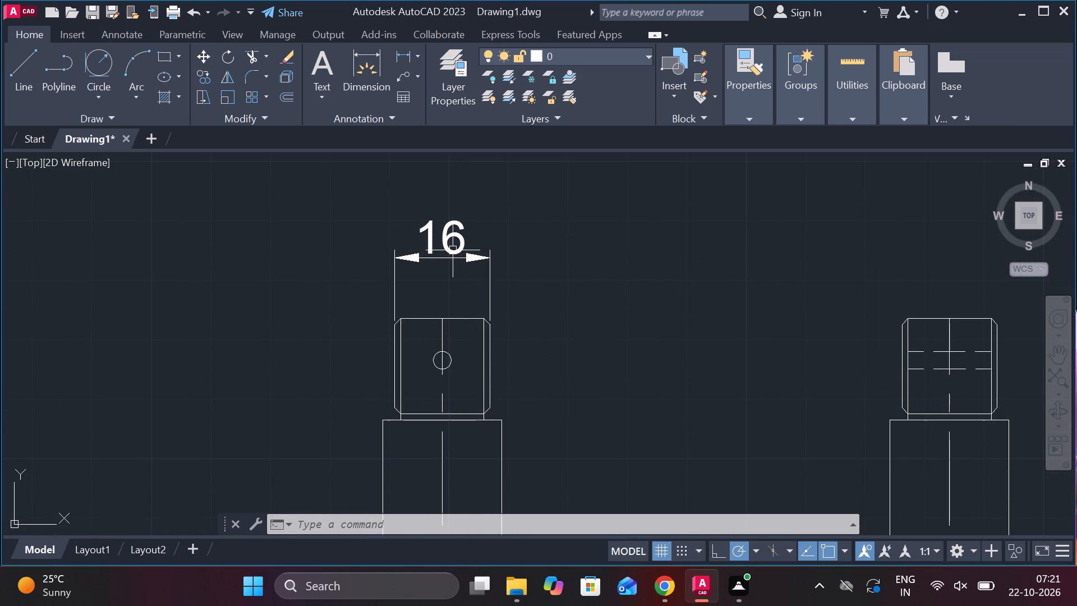
{"action": "key", "text": "Escape"}
{"action": "double_click", "coordinate": [424, 235]}
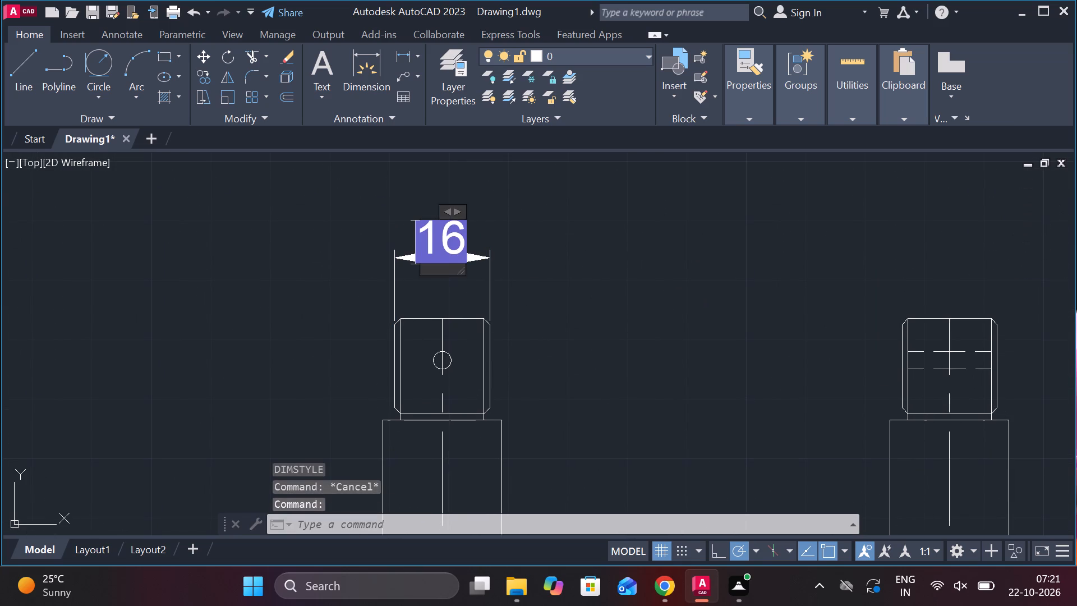
{"action": "key", "text": "m"}
{"action": "key", "text": "BackSpace"}
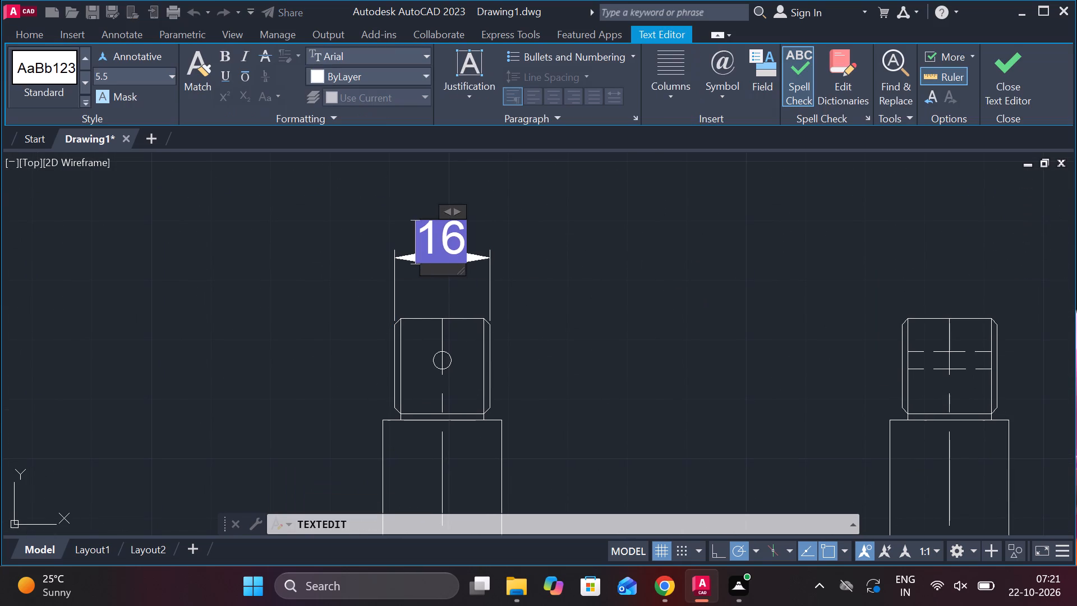
{"action": "key", "text": "m"}
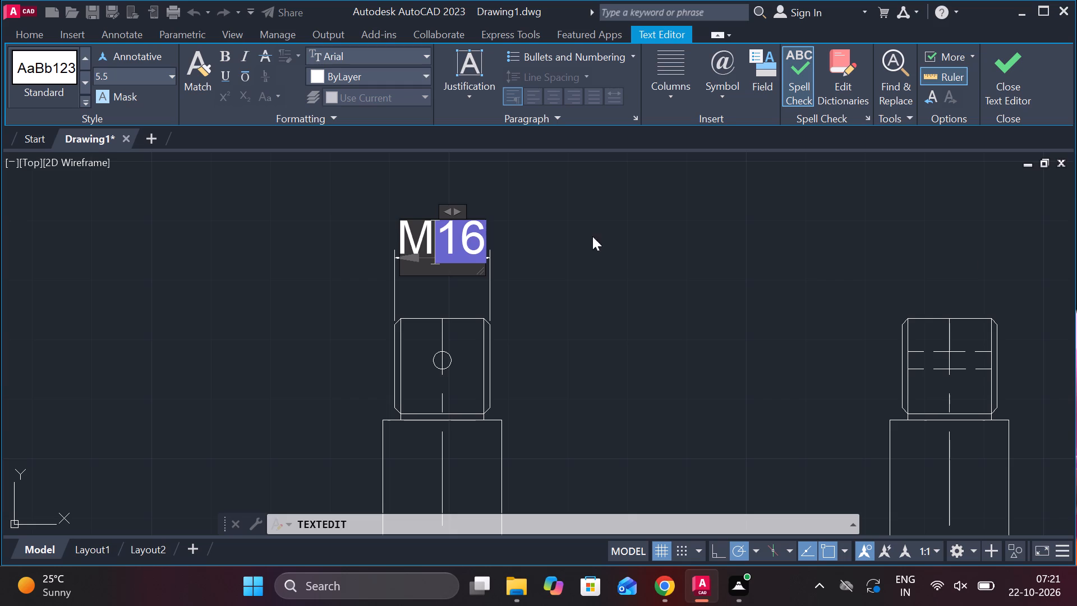
{"action": "left_click", "coordinate": [1003, 76]}
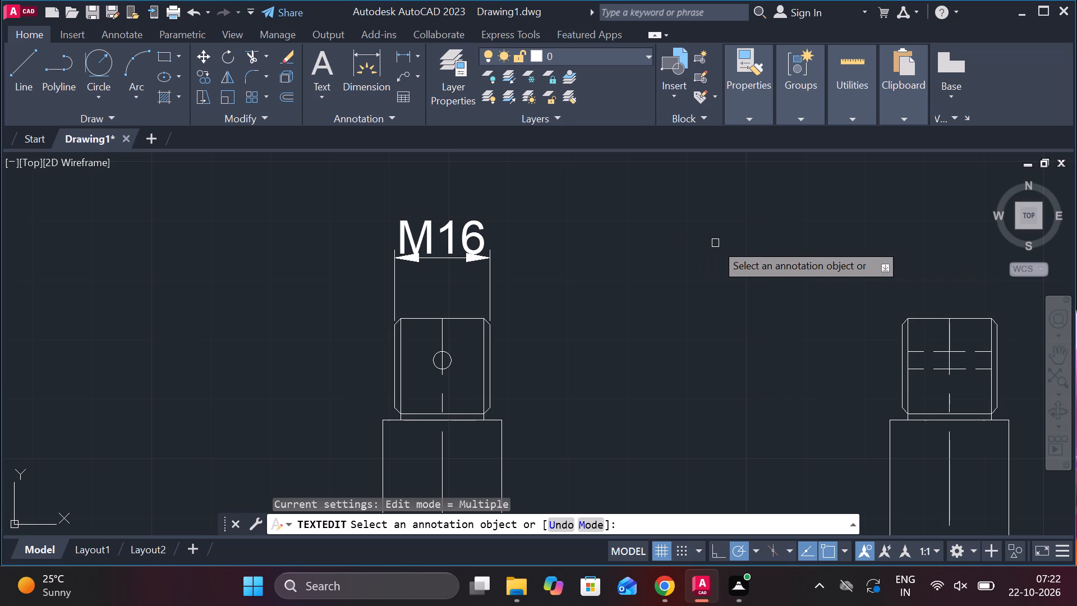
{"action": "scroll", "coordinate": [674, 320], "scroll_direction": "down", "scroll_amount": 2}
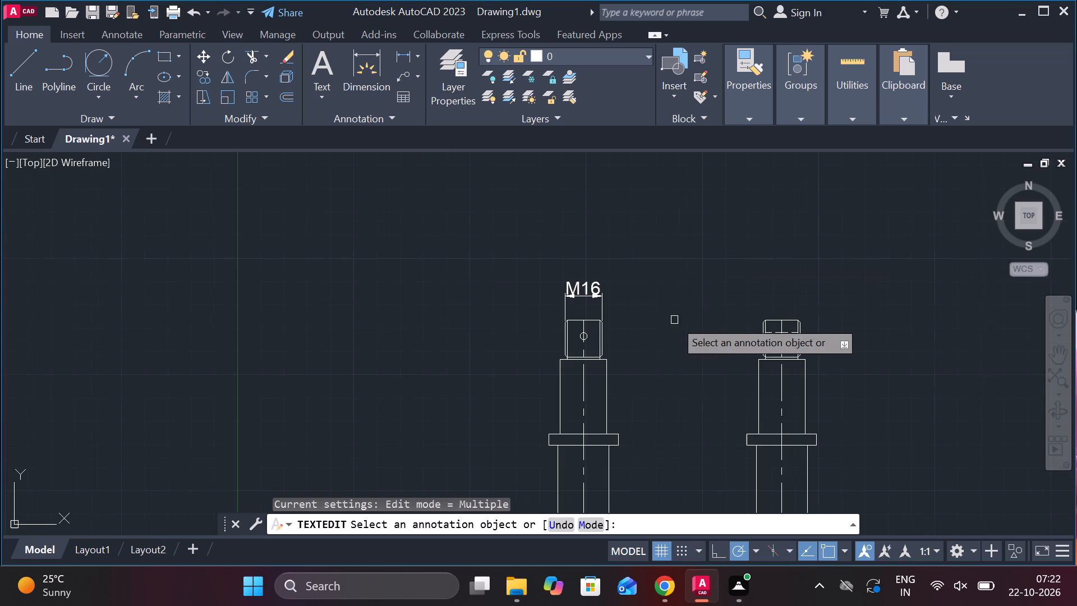
{"action": "scroll", "coordinate": [653, 331], "scroll_direction": "up", "scroll_amount": 2}
{"action": "key", "text": "Escape"}
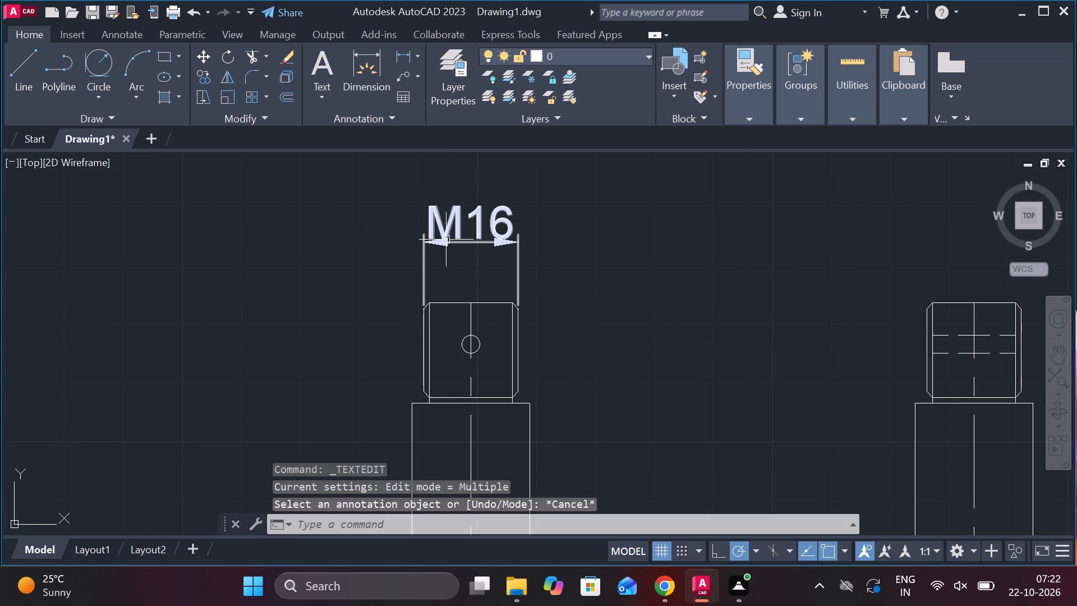
Move the M16 dimension text out to the left of its extension lines, keeping the dimension line's height.
{"action": "left_click", "coordinate": [445, 237]}
{"action": "left_click", "coordinate": [469, 221]}
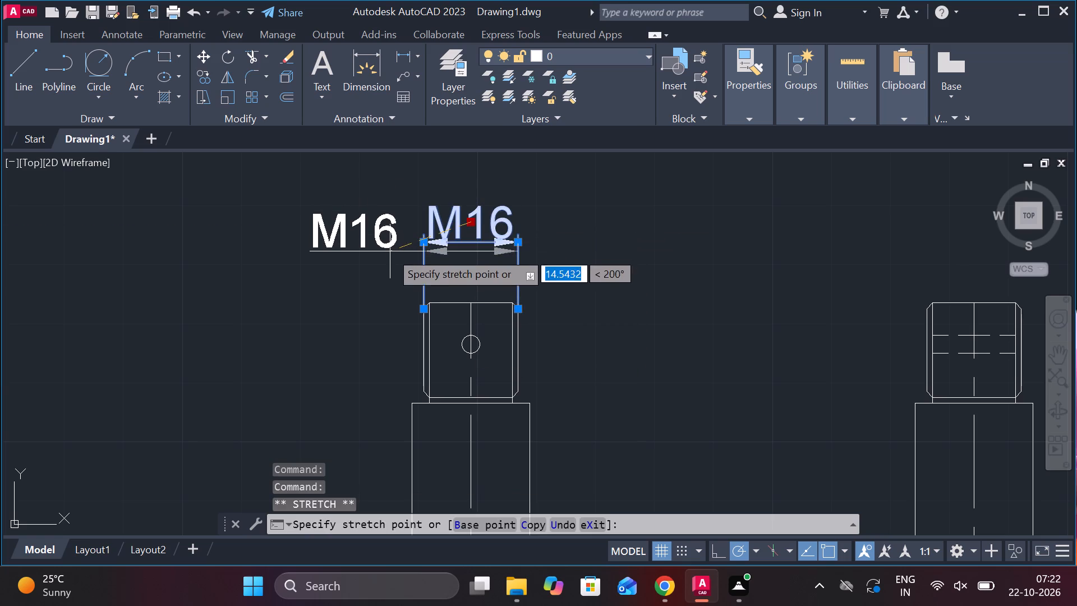
{"action": "left_click", "coordinate": [376, 242]}
{"action": "key", "text": "Escape"}
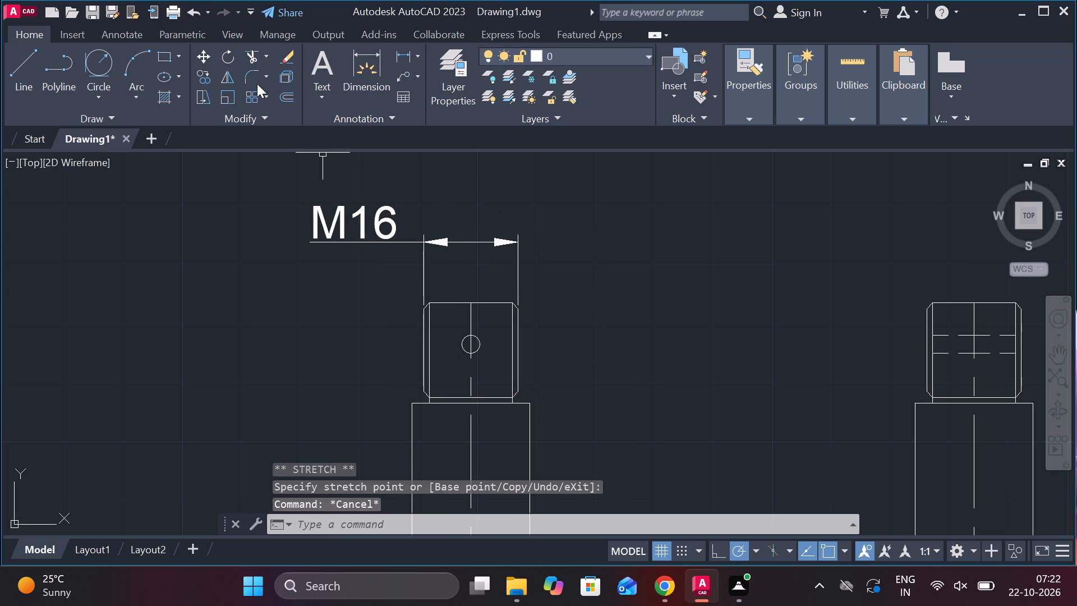
Add a diameter dimension to the small hole in the front view's threaded end, placing its text up and to the right.
{"action": "left_click", "coordinate": [420, 54]}
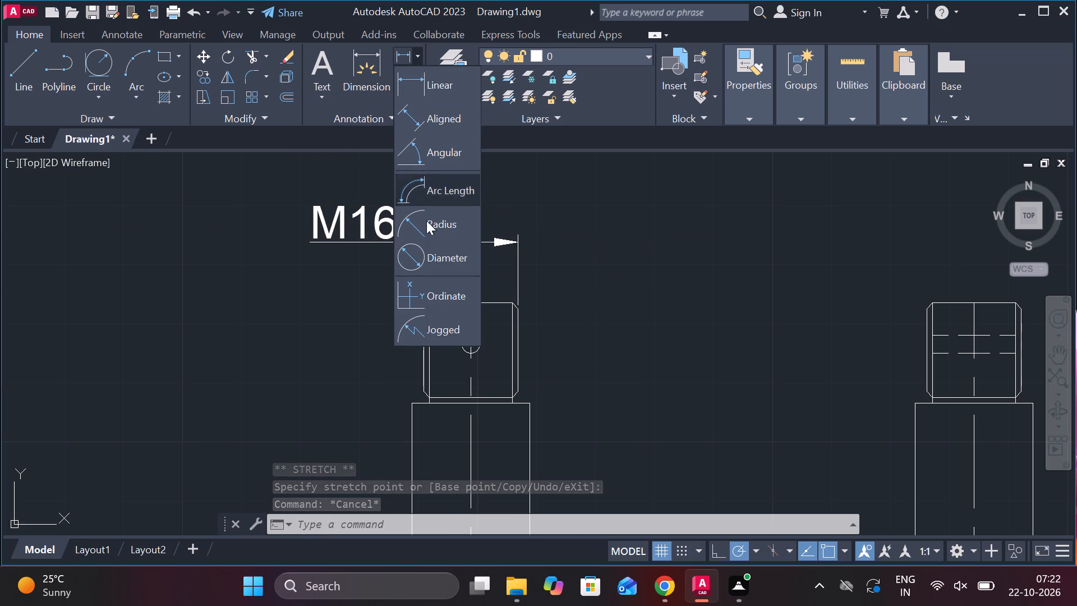
{"action": "left_click", "coordinate": [436, 260]}
{"action": "left_click", "coordinate": [478, 343]}
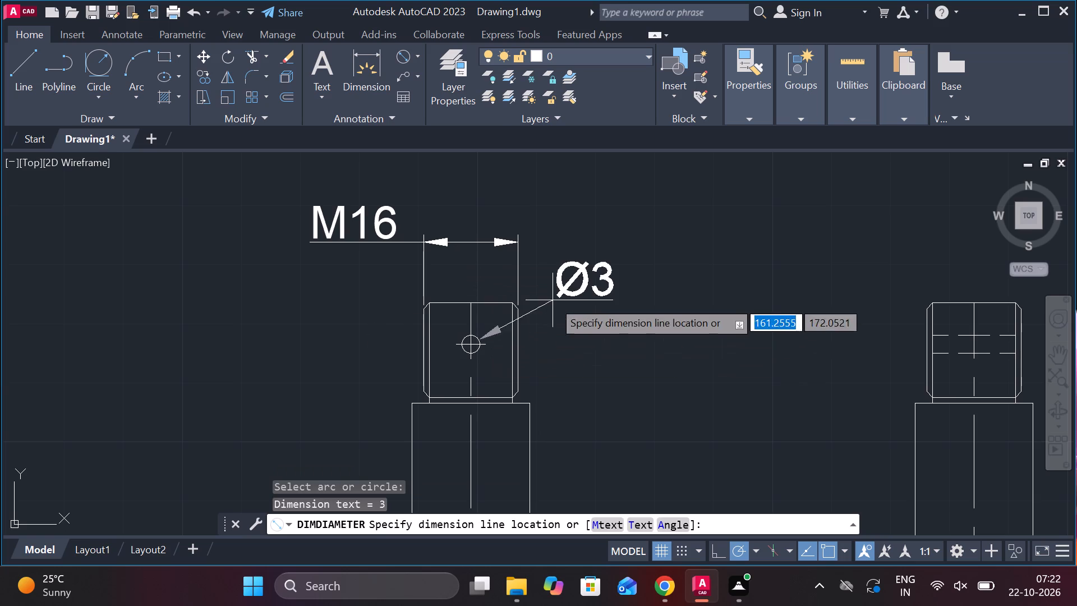
{"action": "left_click", "coordinate": [558, 268]}
Add a linear dimension across the width of the front view's upper shank, between the midpoints of its vertical edges.
{"action": "scroll", "coordinate": [619, 310], "scroll_direction": "down", "scroll_amount": 1}
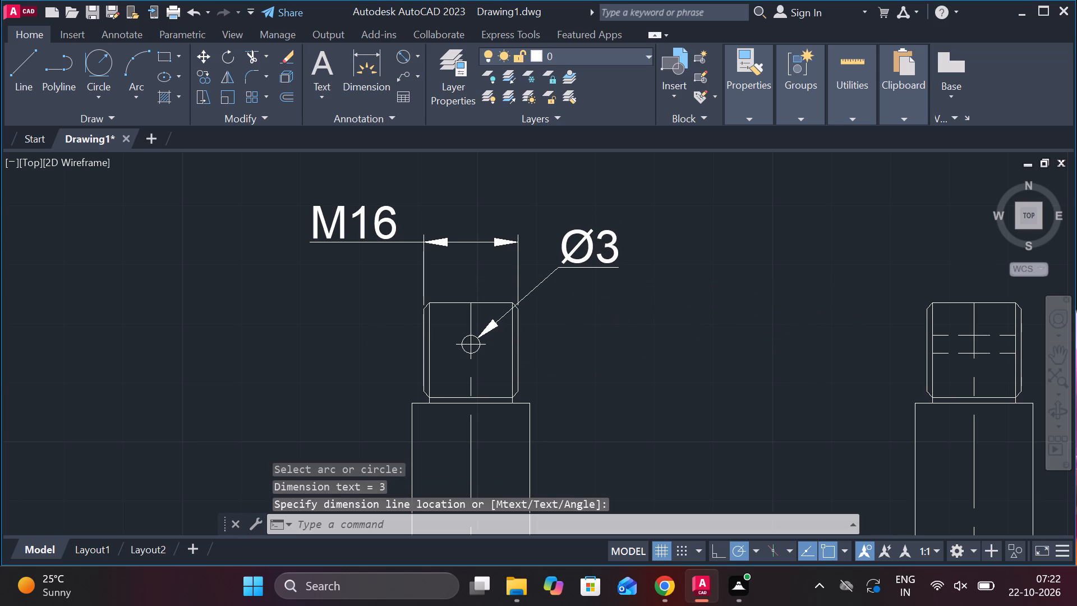
{"action": "left_click", "coordinate": [422, 52]}
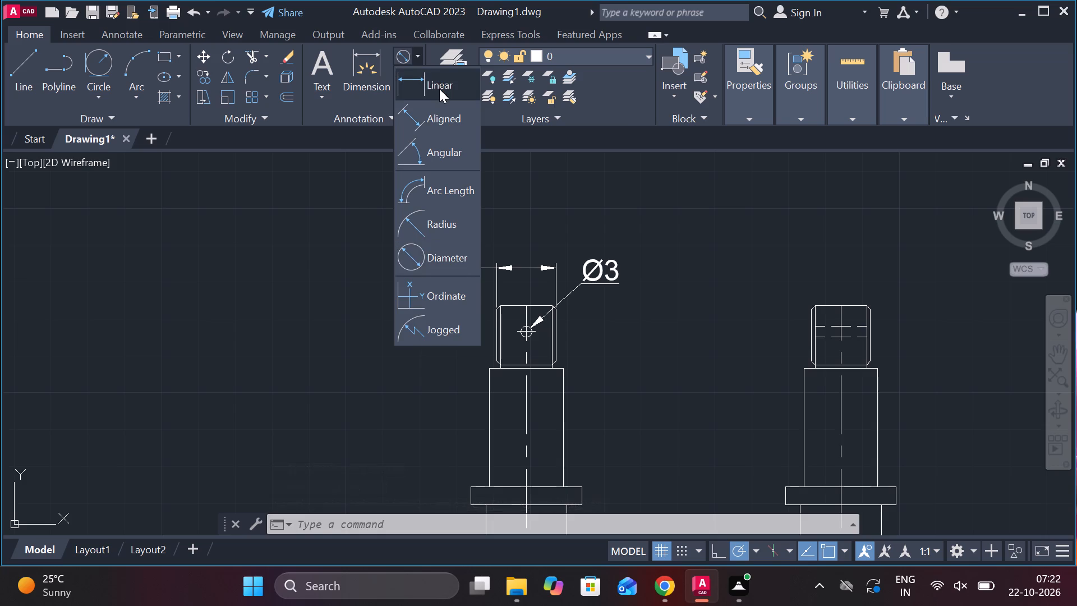
{"action": "left_click", "coordinate": [439, 89]}
{"action": "middle_click_drag", "start_coordinate": [578, 360], "coordinate": [583, 285]}
{"action": "middle_click_drag", "start_coordinate": [588, 293], "coordinate": [586, 278]}
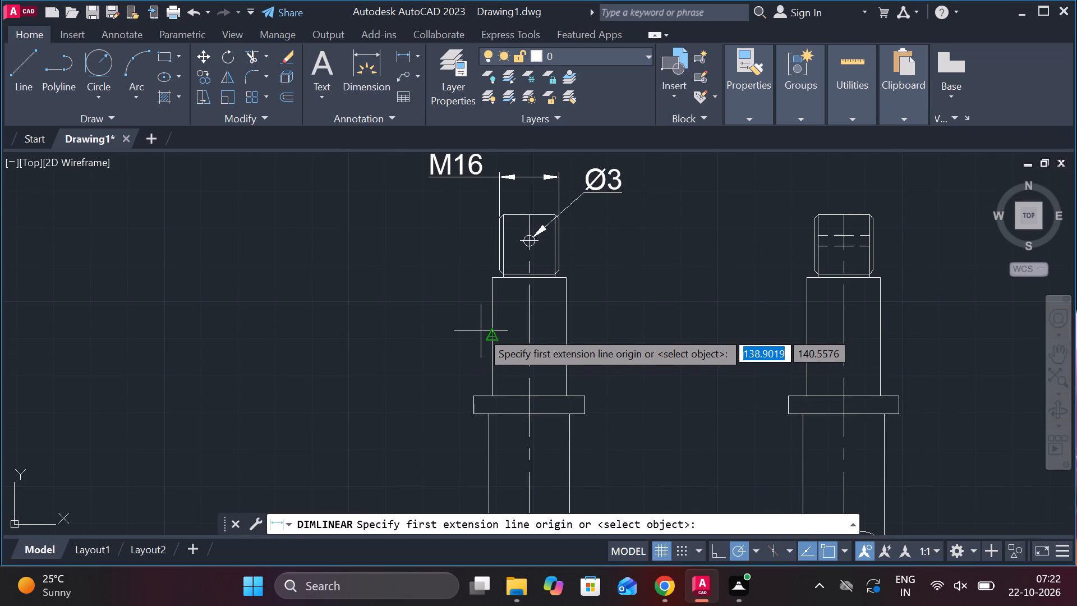
{"action": "left_click", "coordinate": [497, 336]}
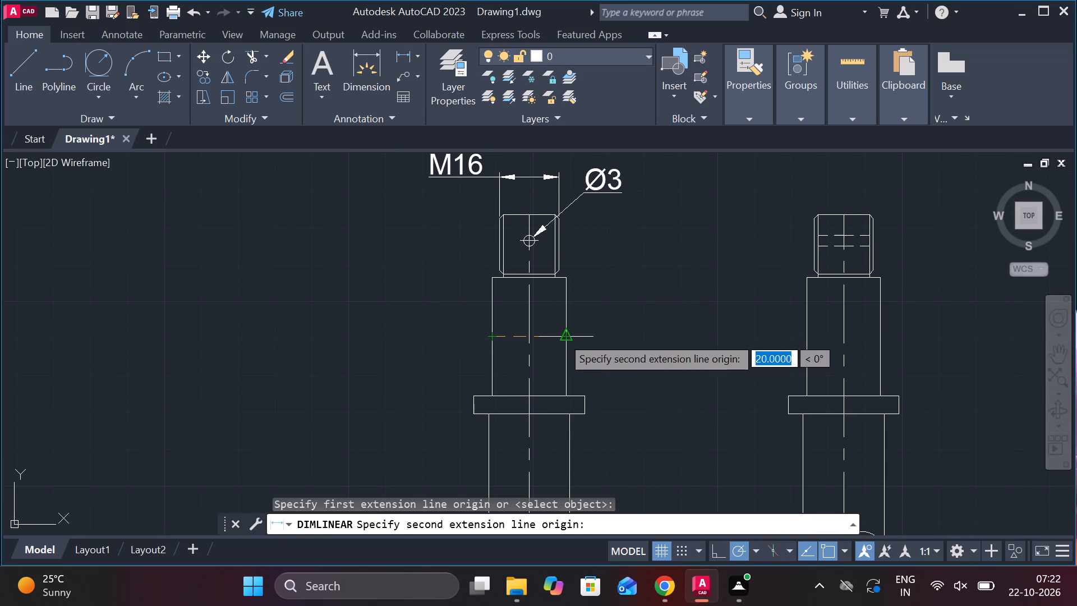
{"action": "left_click", "coordinate": [561, 336]}
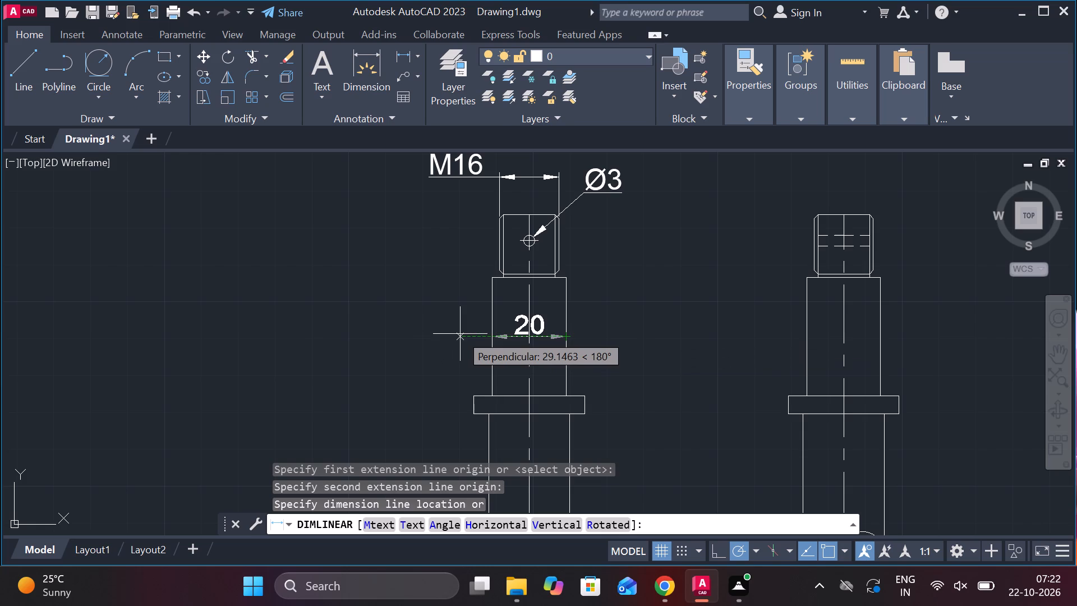
{"action": "left_click", "coordinate": [460, 334]}
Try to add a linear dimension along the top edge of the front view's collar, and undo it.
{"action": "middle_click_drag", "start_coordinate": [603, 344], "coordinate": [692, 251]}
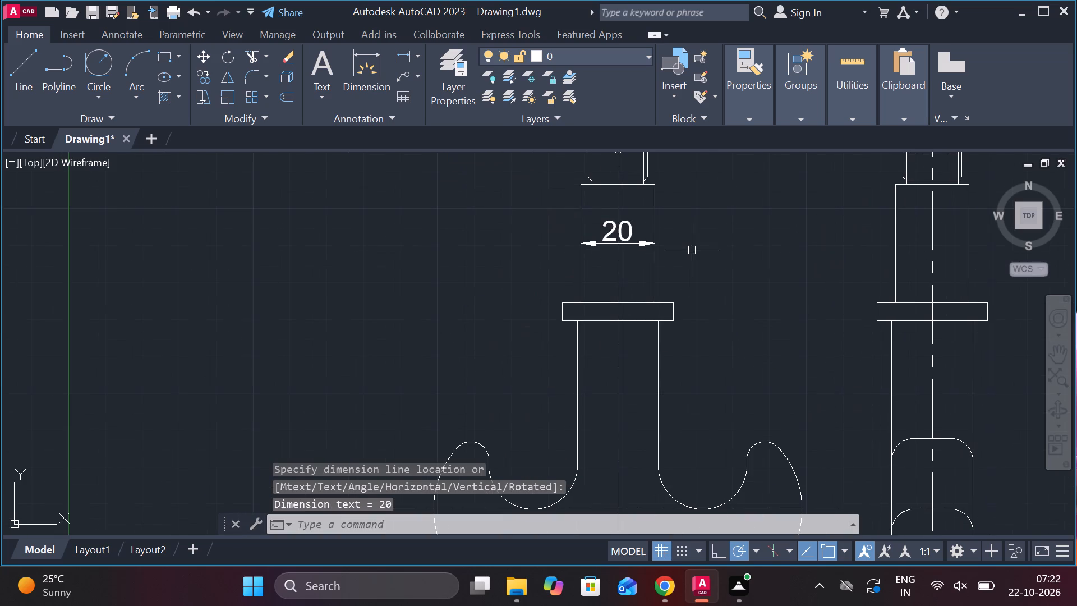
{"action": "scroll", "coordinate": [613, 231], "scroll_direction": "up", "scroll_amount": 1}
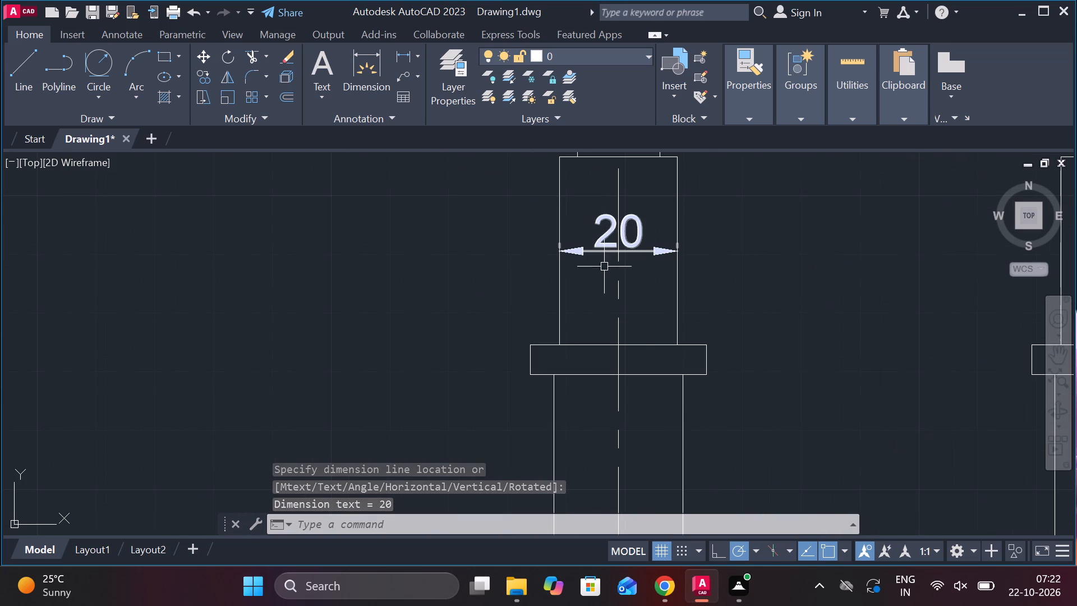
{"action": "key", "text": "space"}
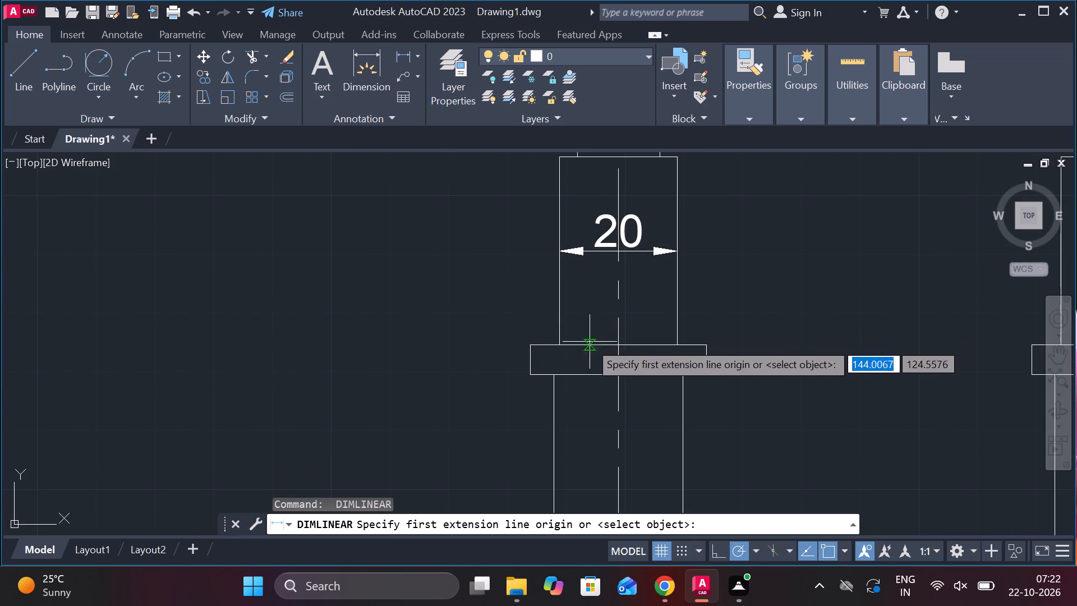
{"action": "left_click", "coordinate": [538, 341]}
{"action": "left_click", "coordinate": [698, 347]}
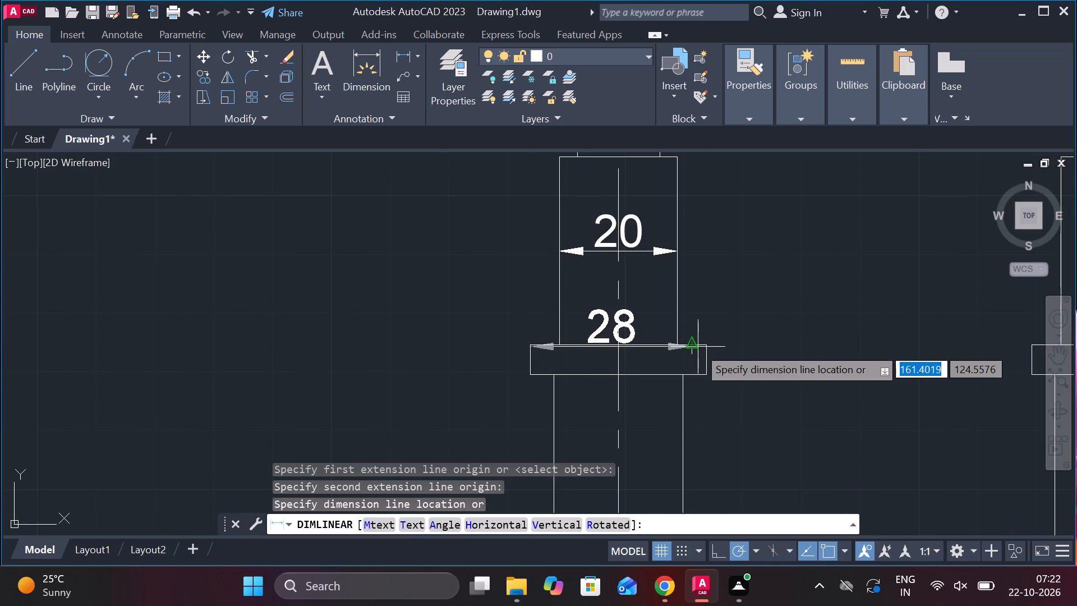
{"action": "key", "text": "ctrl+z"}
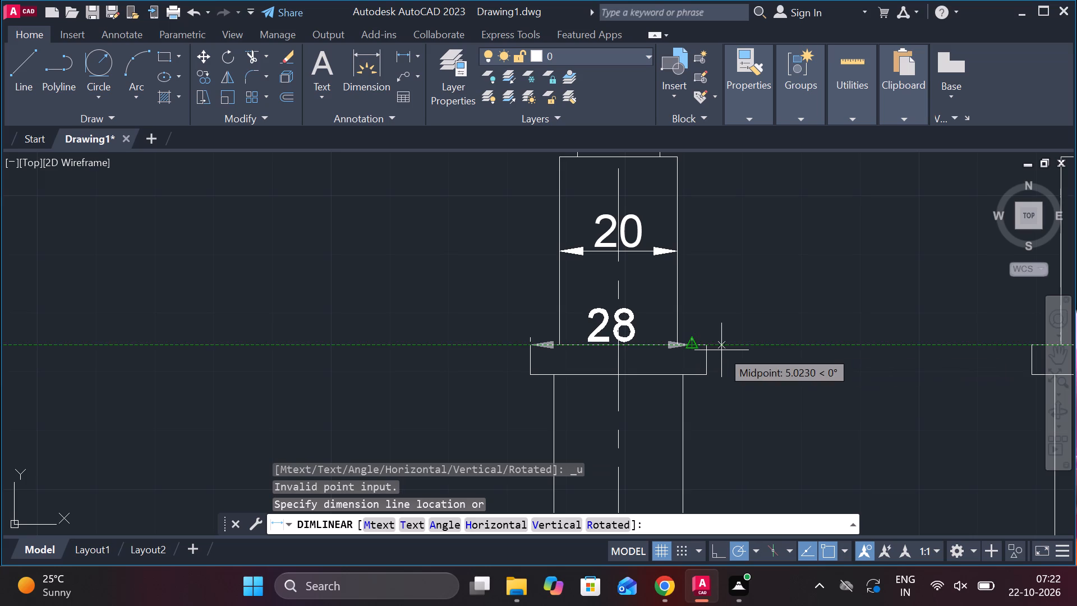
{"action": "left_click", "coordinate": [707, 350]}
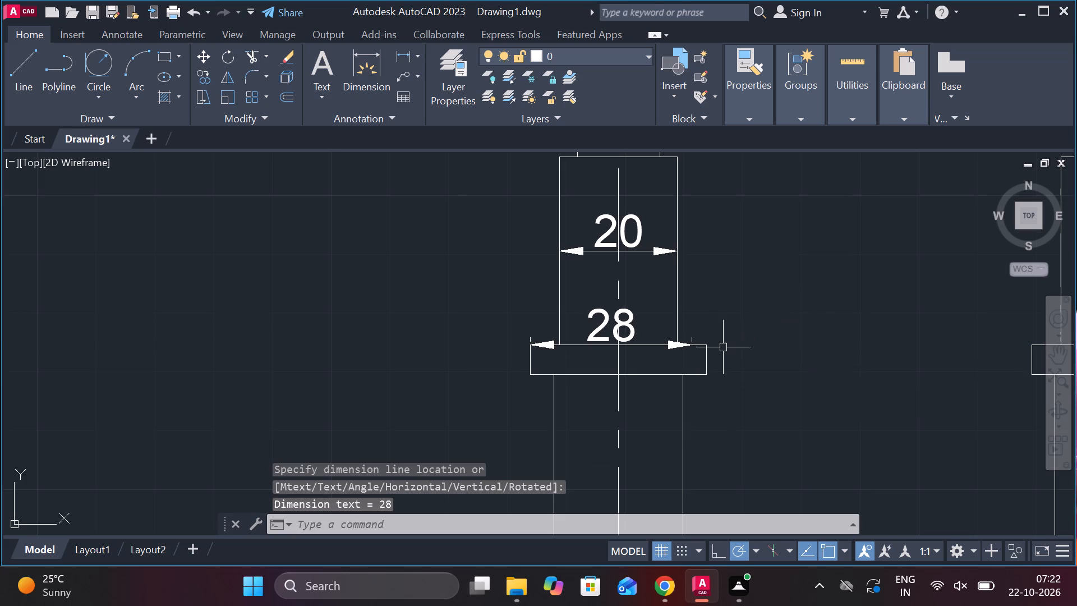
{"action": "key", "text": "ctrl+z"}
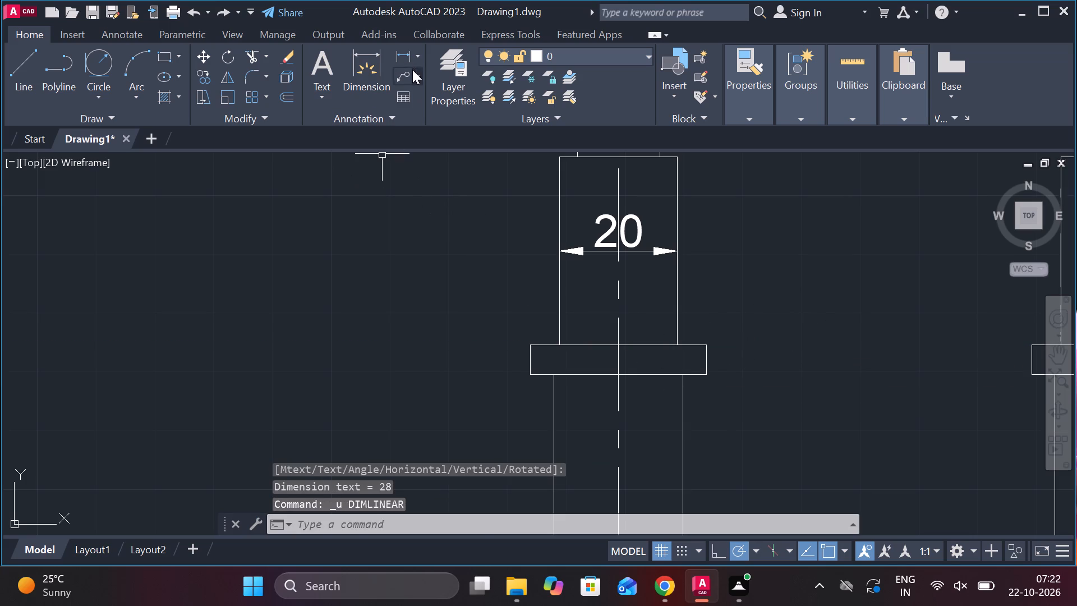
Dimension the full width of the front view's collar, placing the dimension line just above it.
{"action": "left_click", "coordinate": [369, 52]}
{"action": "left_click", "coordinate": [531, 347]}
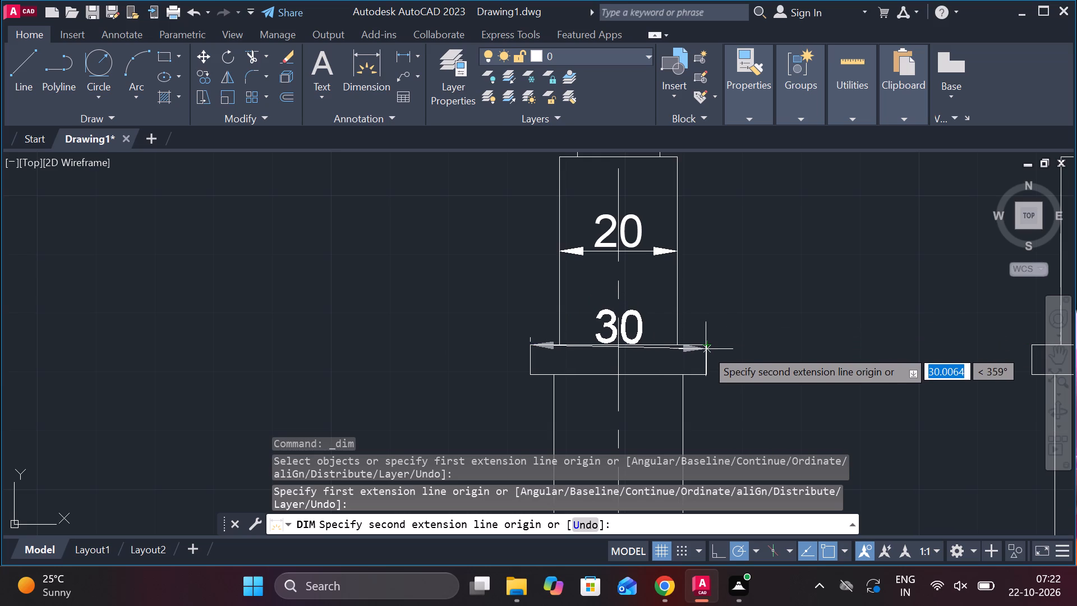
{"action": "left_click", "coordinate": [705, 346]}
{"action": "left_click", "coordinate": [705, 326]}
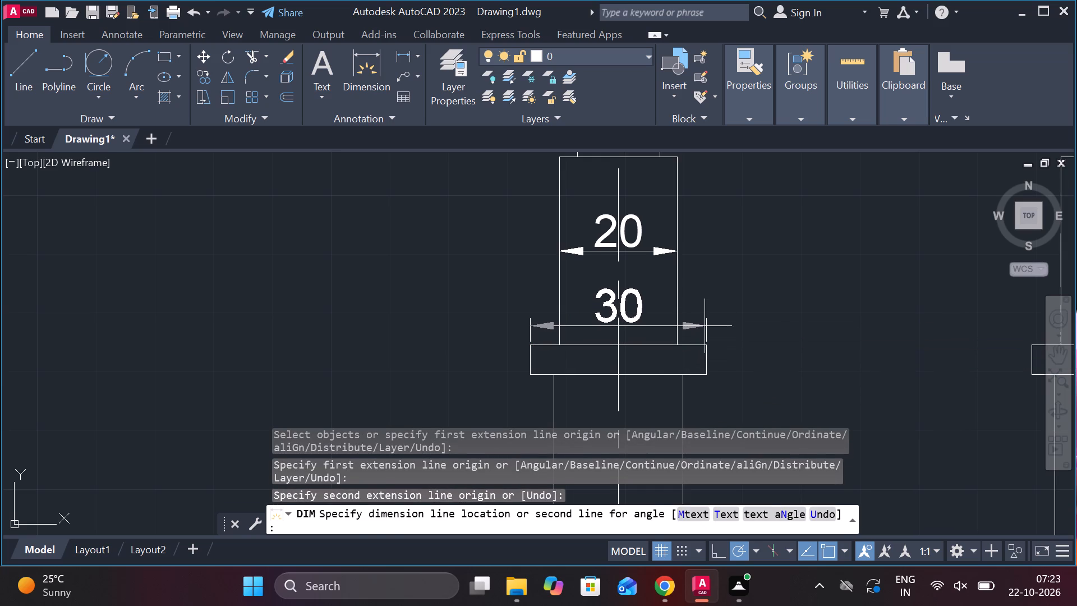
{"action": "key", "text": "Escape"}
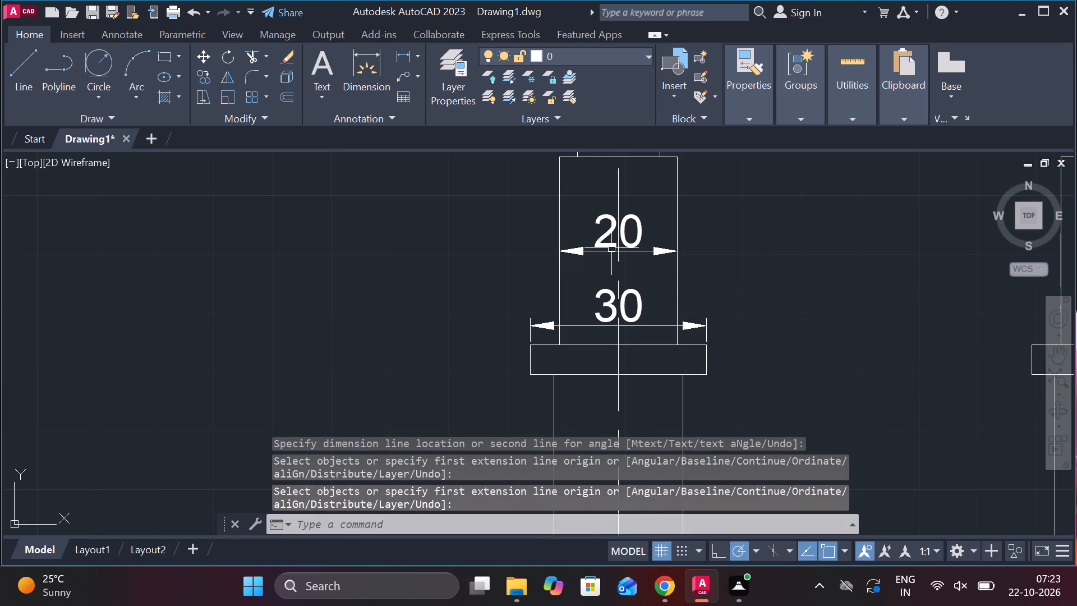
Insert a diameter symbol before the upper shank and collar dimension texts so they read Ø20 and Ø30.
{"action": "double_click", "coordinate": [611, 241]}
{"action": "key", "text": "Escape"}
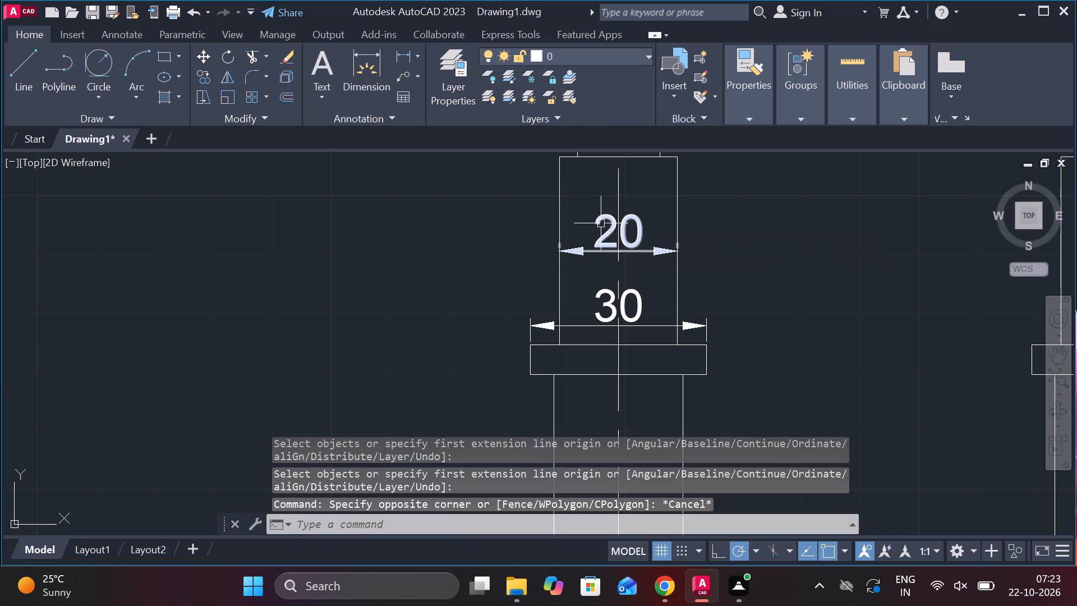
{"action": "double_click", "coordinate": [601, 222]}
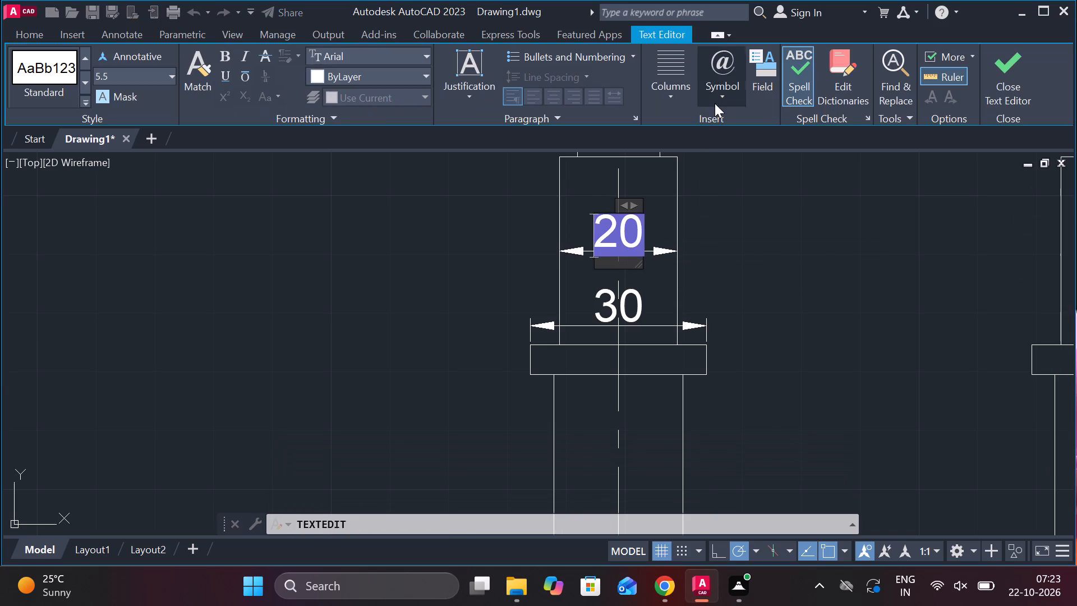
{"action": "left_click", "coordinate": [715, 103]}
{"action": "left_click", "coordinate": [753, 154]}
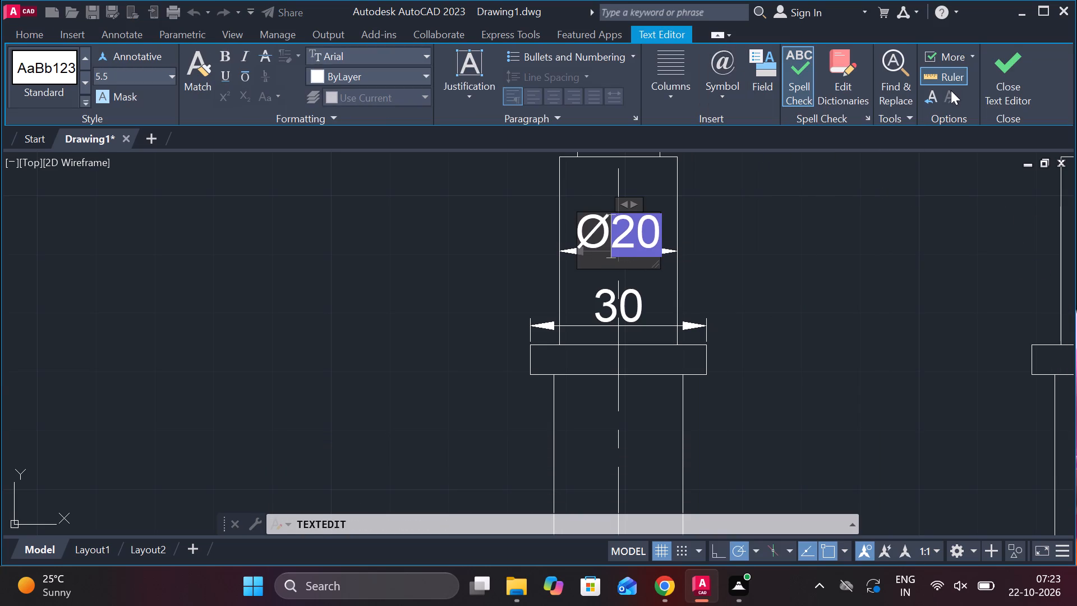
{"action": "left_click", "coordinate": [997, 64]}
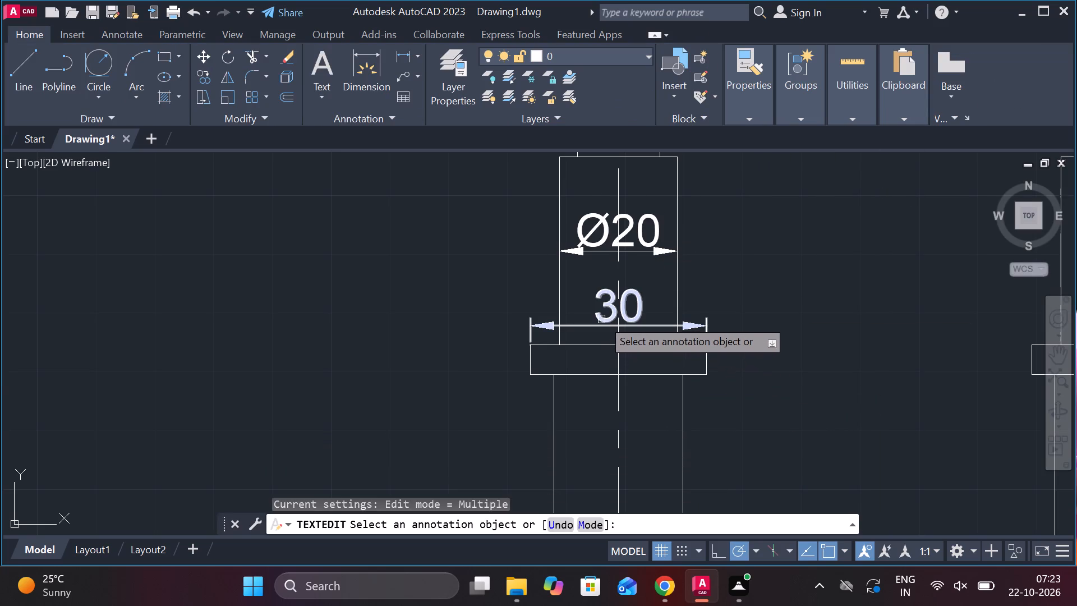
{"action": "double_click", "coordinate": [602, 312]}
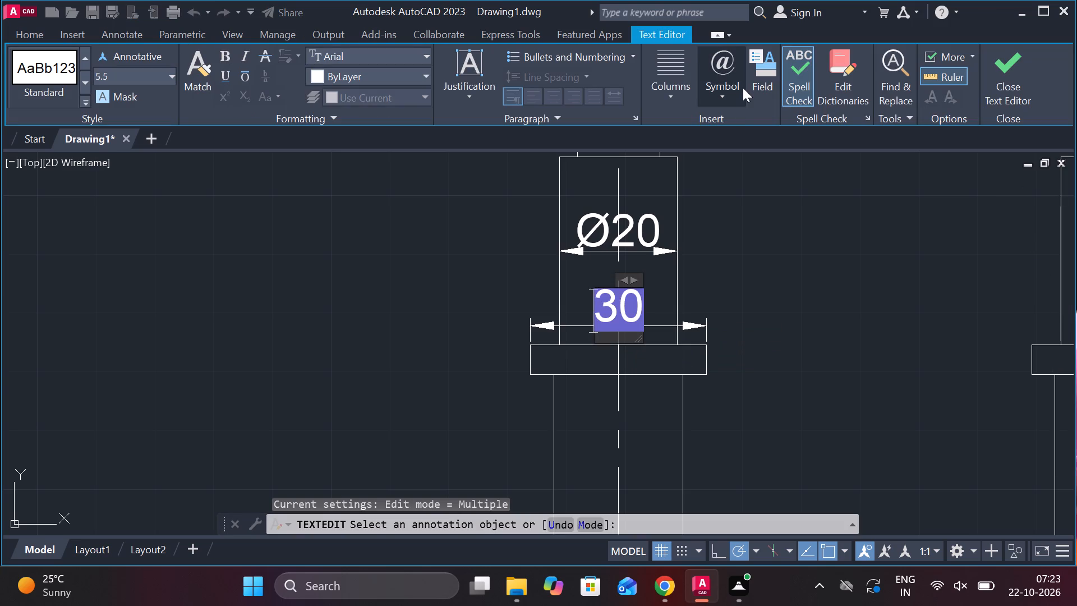
{"action": "left_click", "coordinate": [734, 90]}
{"action": "left_click", "coordinate": [767, 162]}
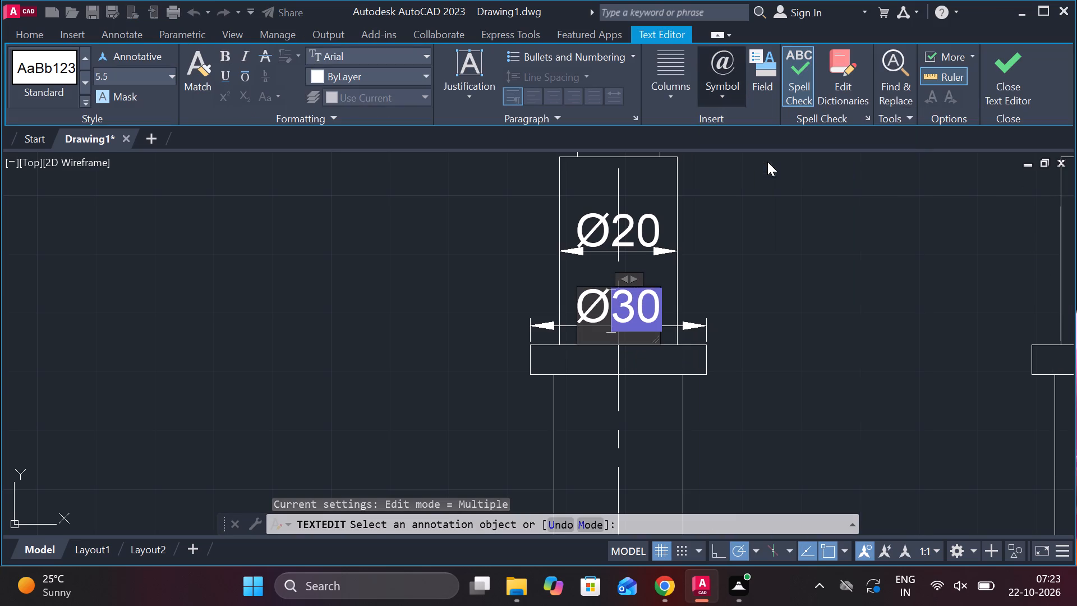
{"action": "left_click", "coordinate": [1011, 78]}
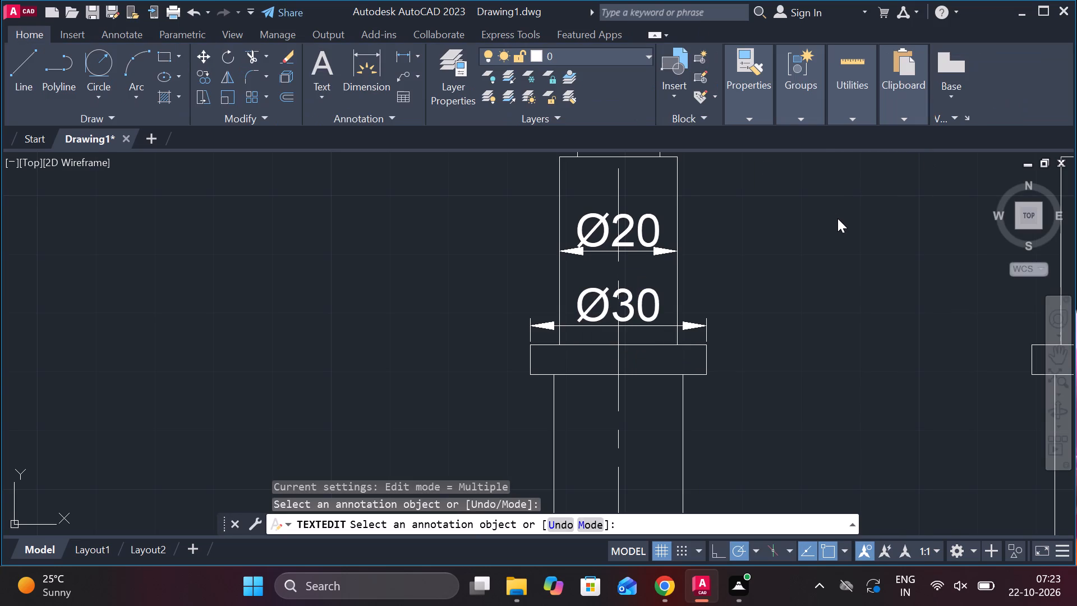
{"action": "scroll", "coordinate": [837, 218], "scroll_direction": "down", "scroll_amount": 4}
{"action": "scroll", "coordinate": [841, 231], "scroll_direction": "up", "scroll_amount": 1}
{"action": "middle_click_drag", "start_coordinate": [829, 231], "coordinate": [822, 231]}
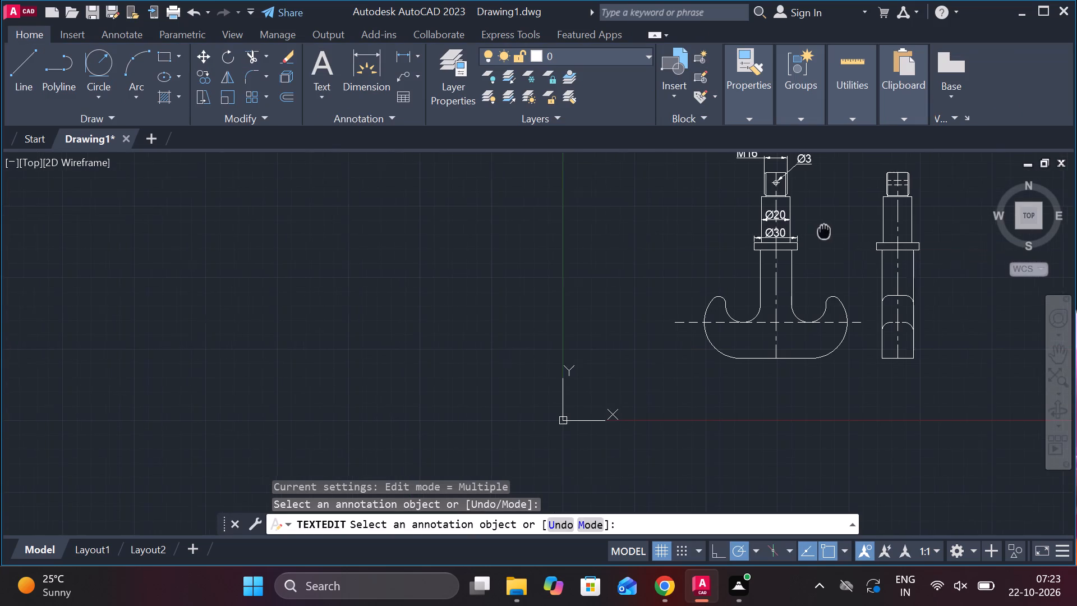
Move the Ø20 and Ø30 dimension texts out to the left of the front view's shank and collar, keeping them along their dimension lines.
{"action": "middle_click_drag", "start_coordinate": [822, 231], "coordinate": [751, 258]}
{"action": "scroll", "coordinate": [734, 260], "scroll_direction": "up", "scroll_amount": 2}
{"action": "key", "text": "Escape"}
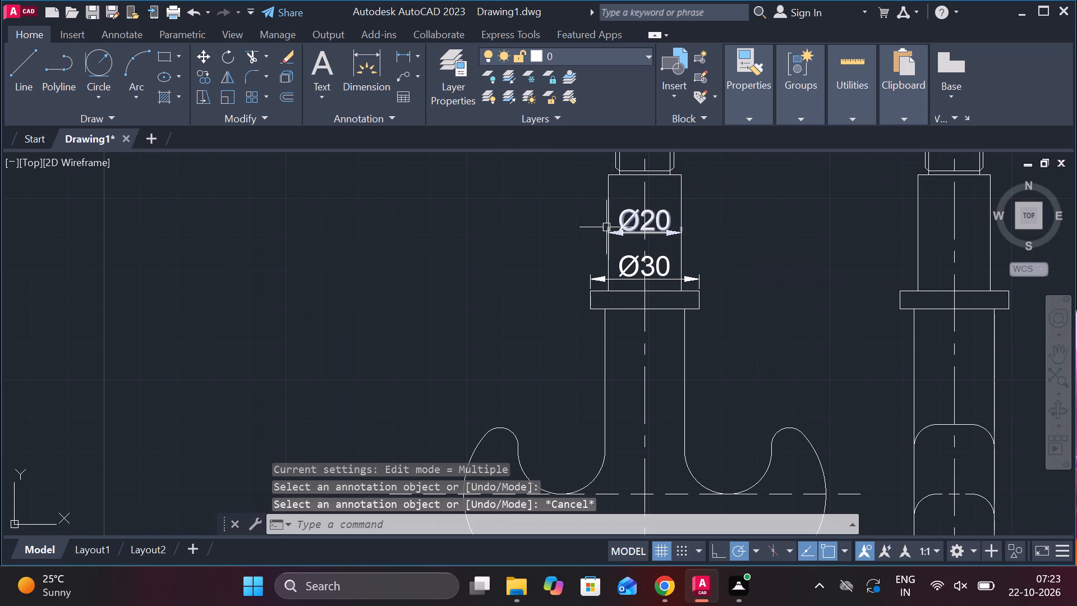
{"action": "left_click", "coordinate": [639, 228]}
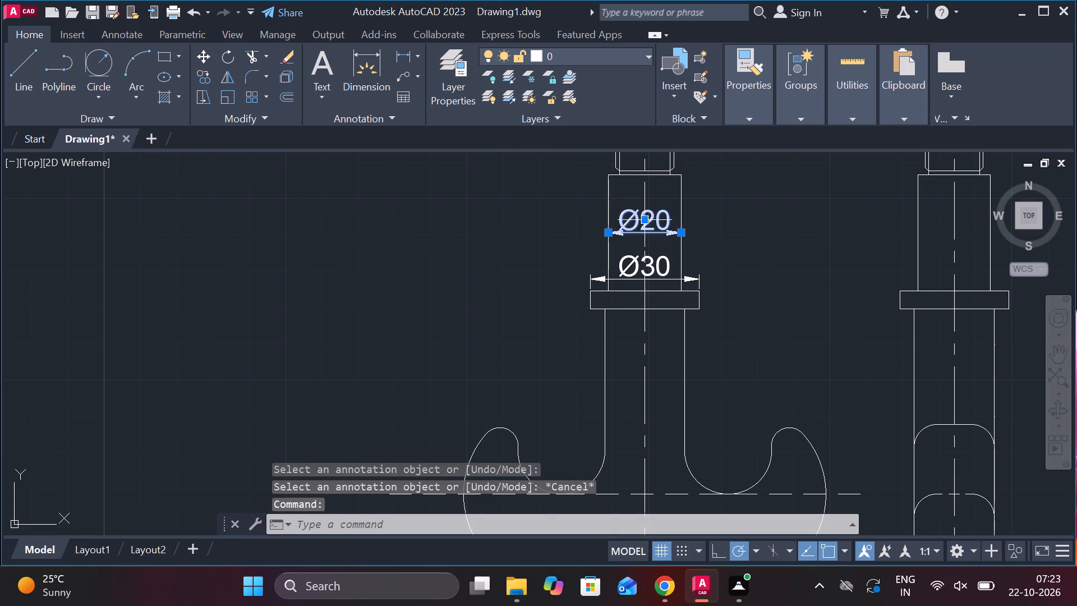
{"action": "left_click", "coordinate": [641, 219]}
{"action": "left_click", "coordinate": [582, 231]}
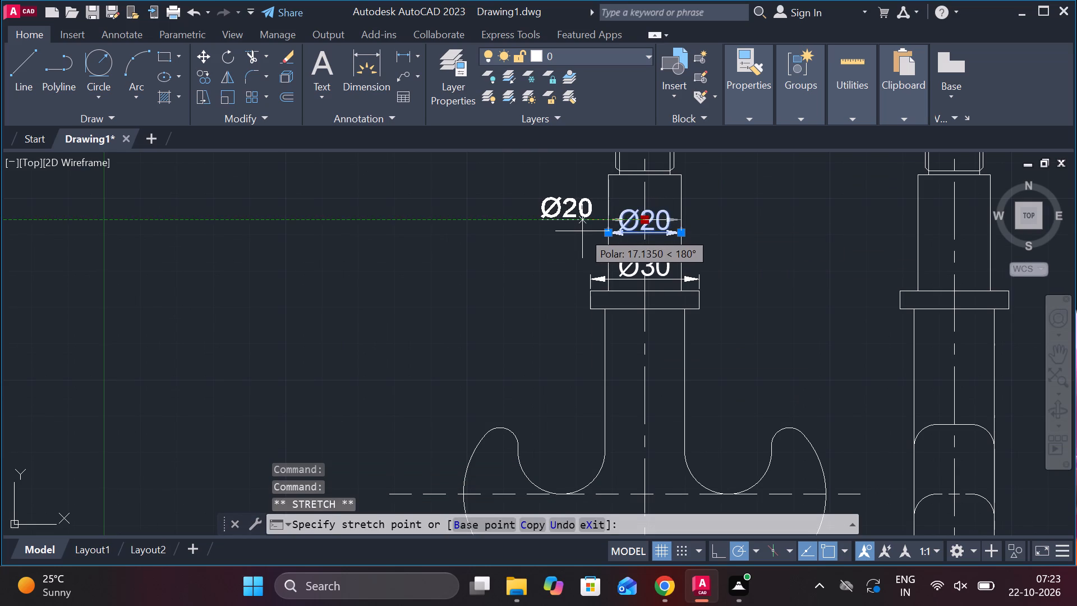
{"action": "key", "text": "Escape"}
{"action": "left_click", "coordinate": [641, 274]}
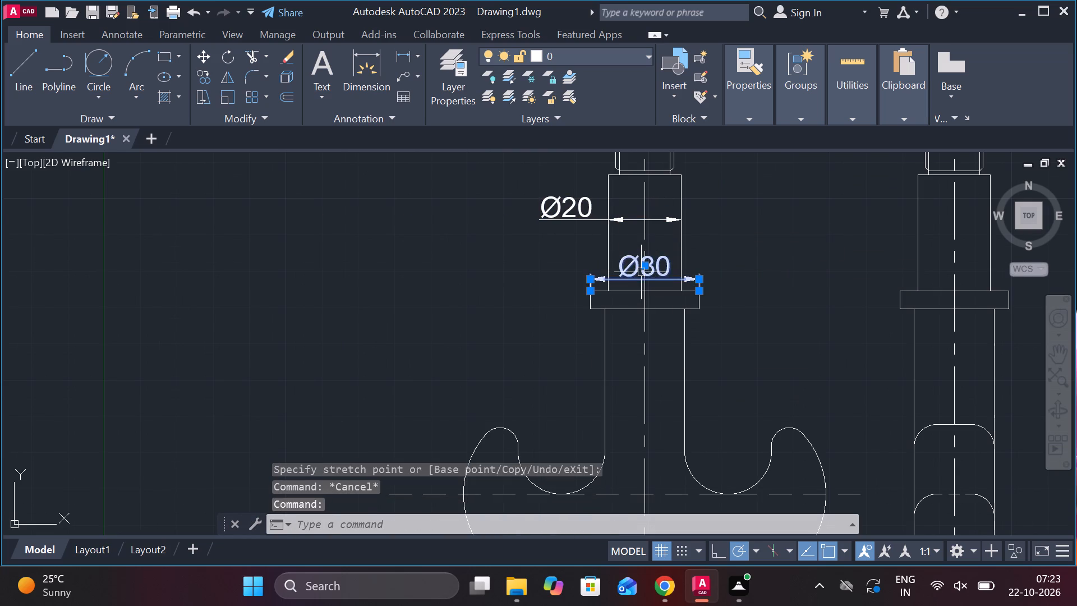
{"action": "left_click", "coordinate": [646, 266]}
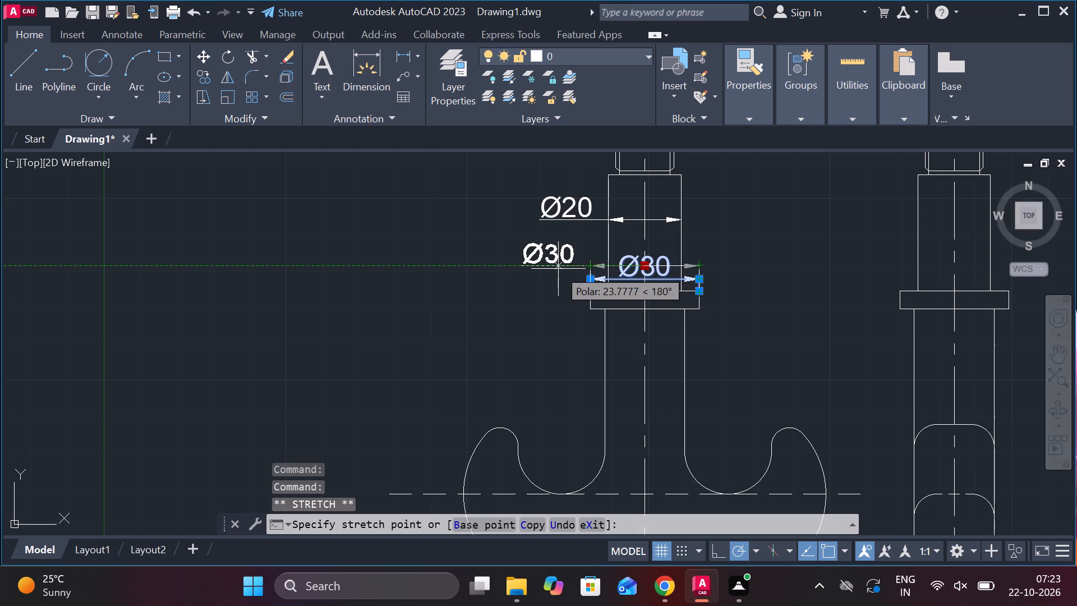
{"action": "left_click", "coordinate": [553, 285]}
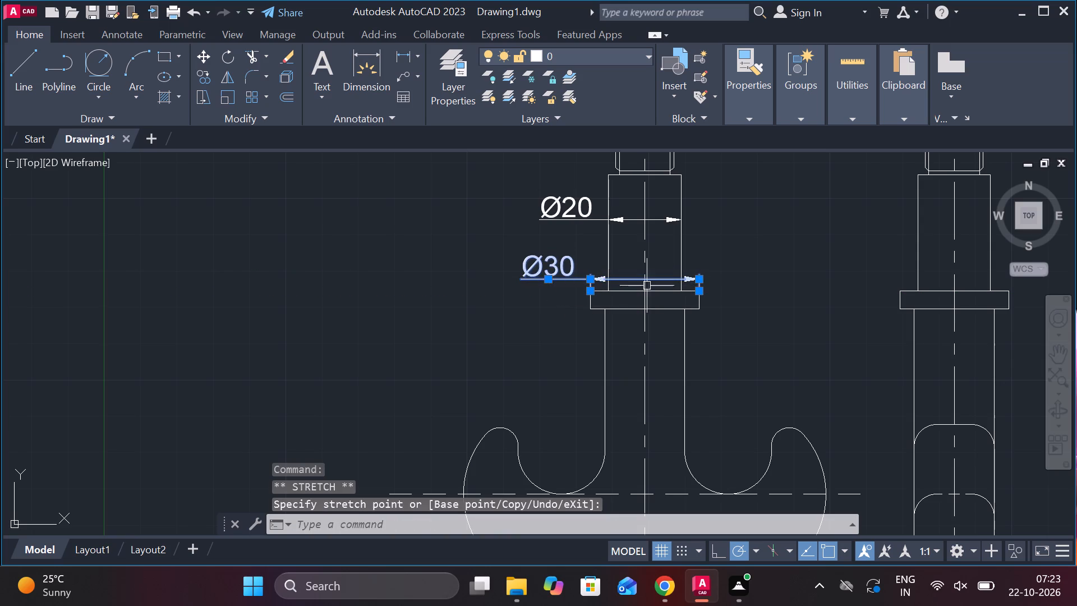
{"action": "key", "text": "Escape"}
Add a linear dimension across the front view's lower shank, between the midpoints of its vertical edges below the collar.
{"action": "middle_click_drag", "start_coordinate": [762, 295], "coordinate": [739, 262]}
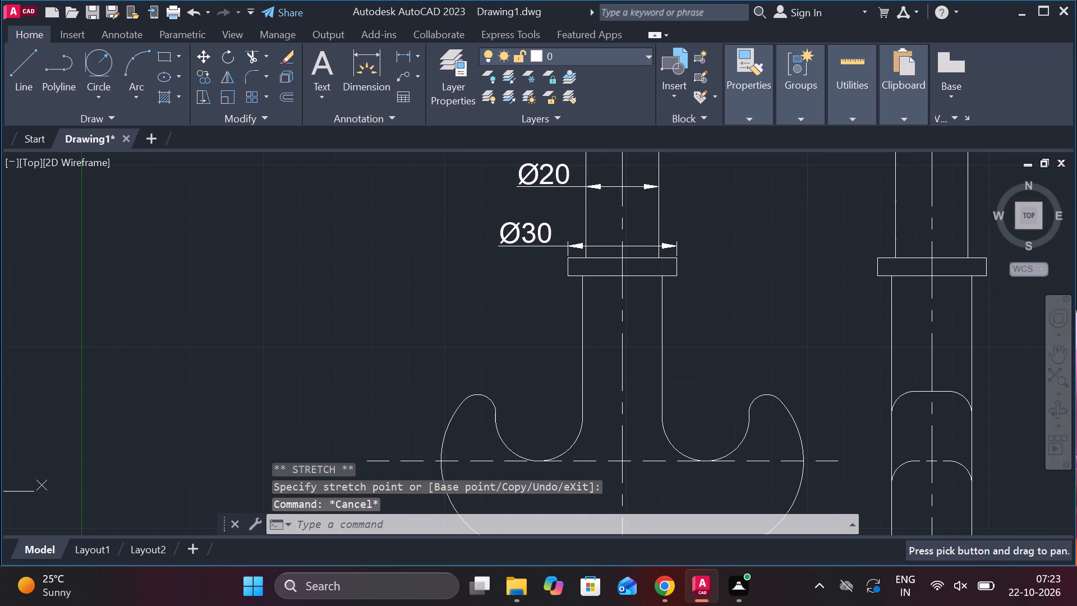
{"action": "left_click", "coordinate": [406, 55]}
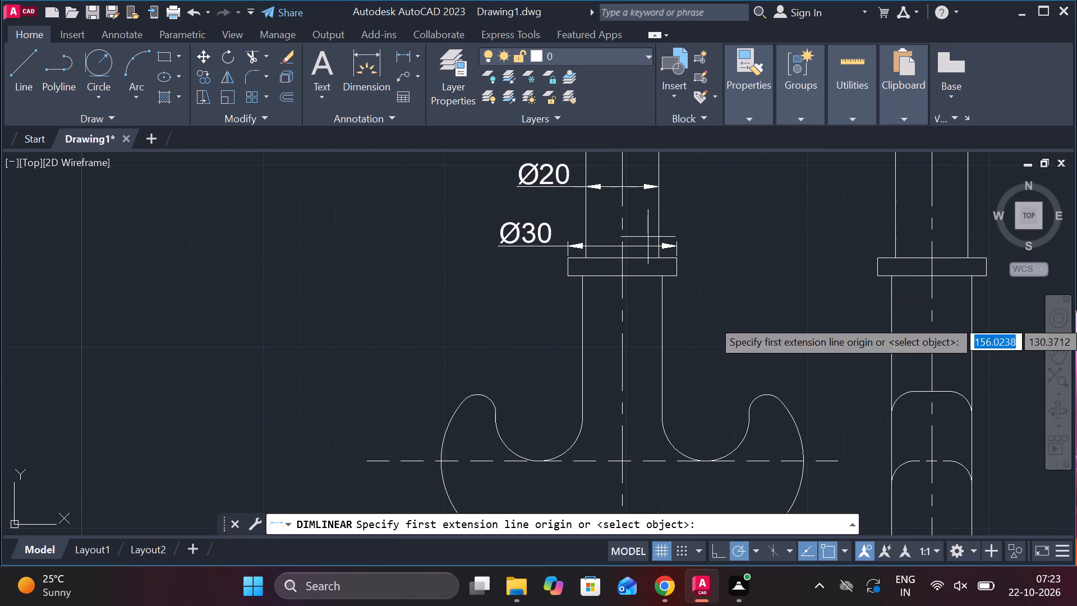
{"action": "left_click", "coordinate": [586, 351]}
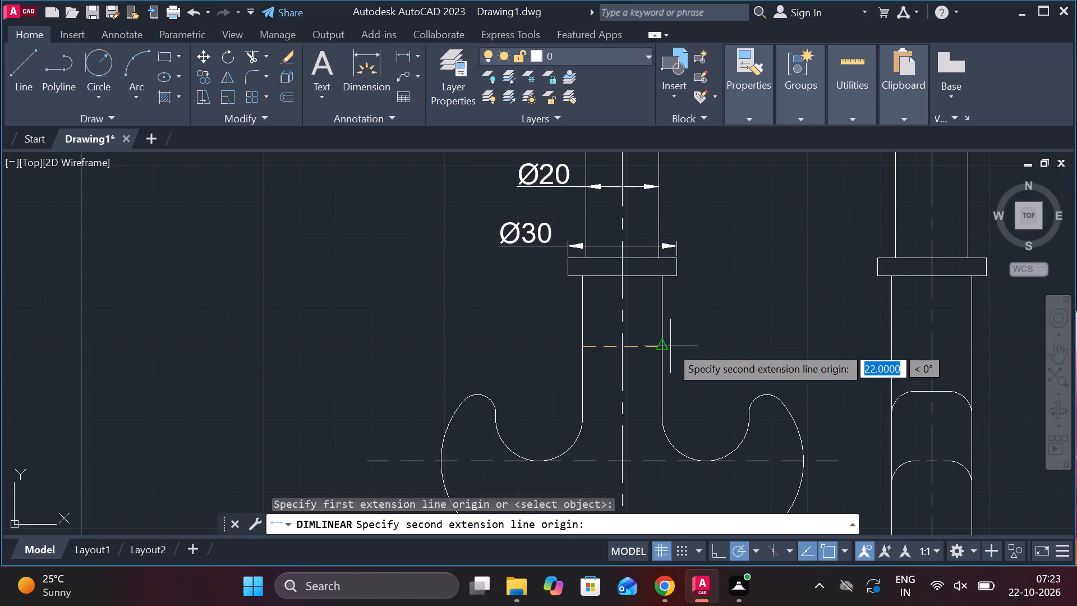
{"action": "left_click", "coordinate": [670, 346]}
{"action": "left_click", "coordinate": [570, 341]}
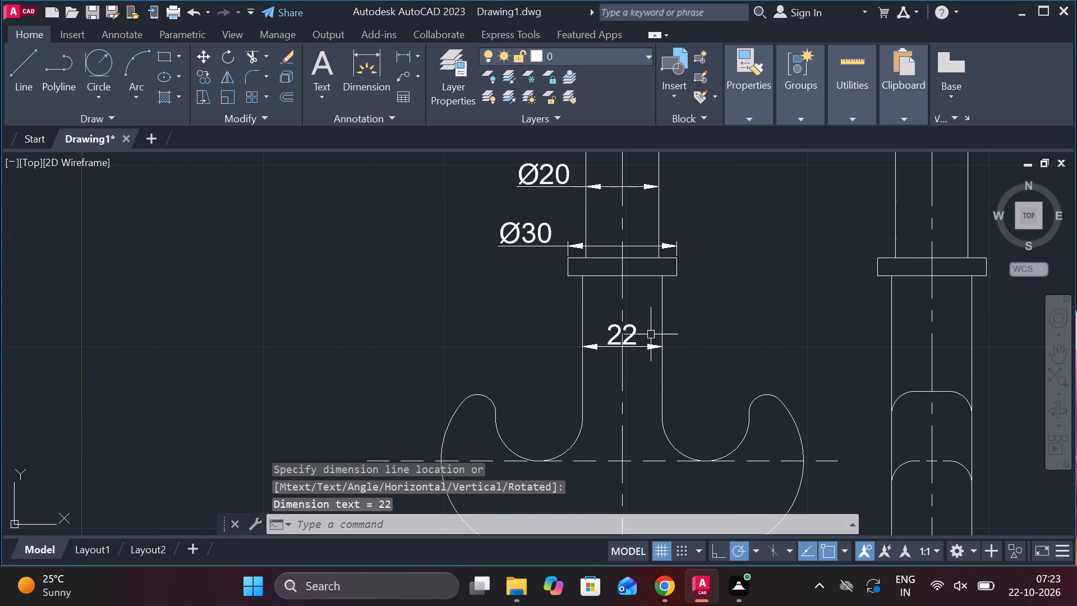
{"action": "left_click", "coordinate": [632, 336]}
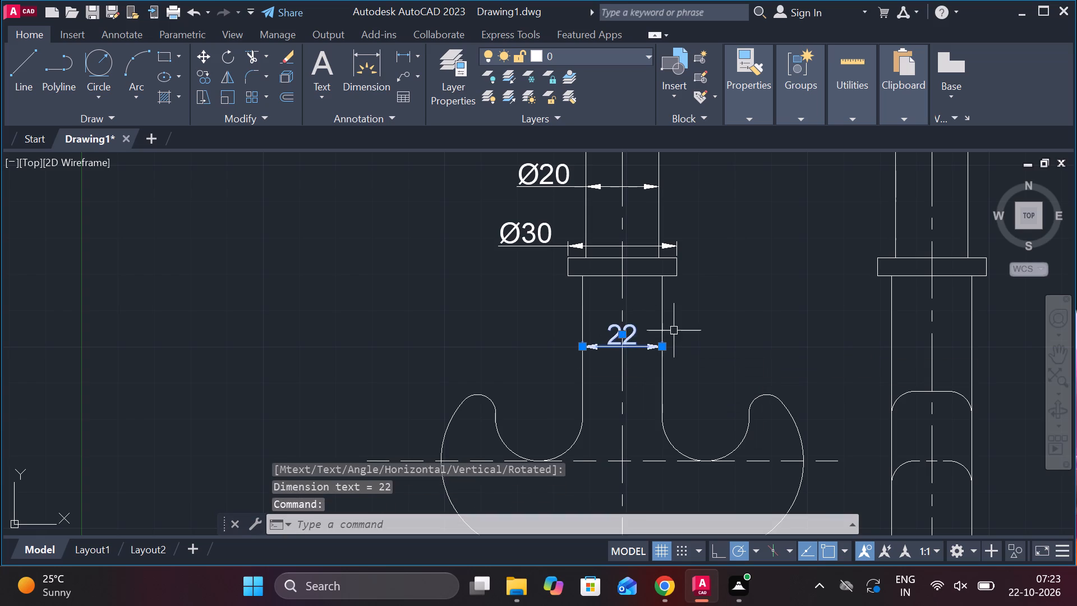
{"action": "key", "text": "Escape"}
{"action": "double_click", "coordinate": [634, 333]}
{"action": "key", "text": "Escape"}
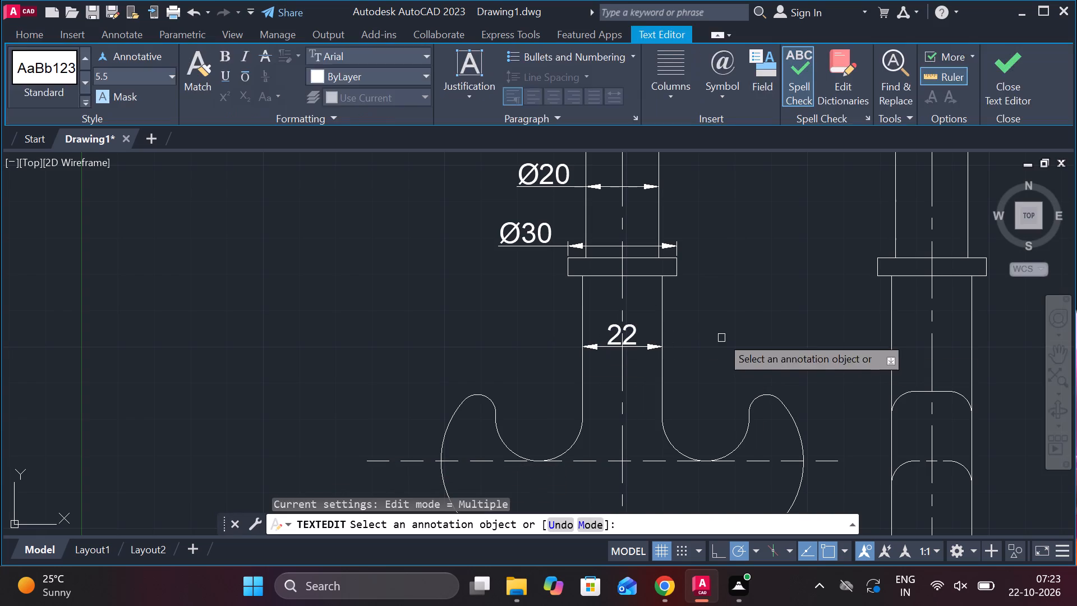
Add a vertical linear dimension from the hook's horizontal centerline to its bottom edge, placed left of the front view.
{"action": "middle_click_drag", "start_coordinate": [716, 333], "coordinate": [698, 267]}
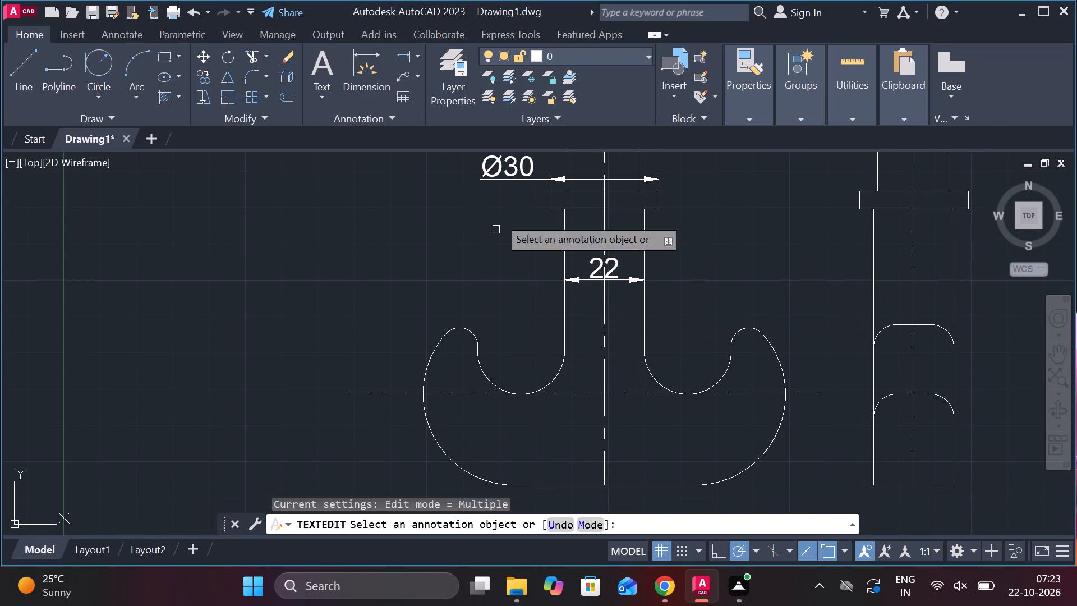
{"action": "left_click", "coordinate": [406, 57]}
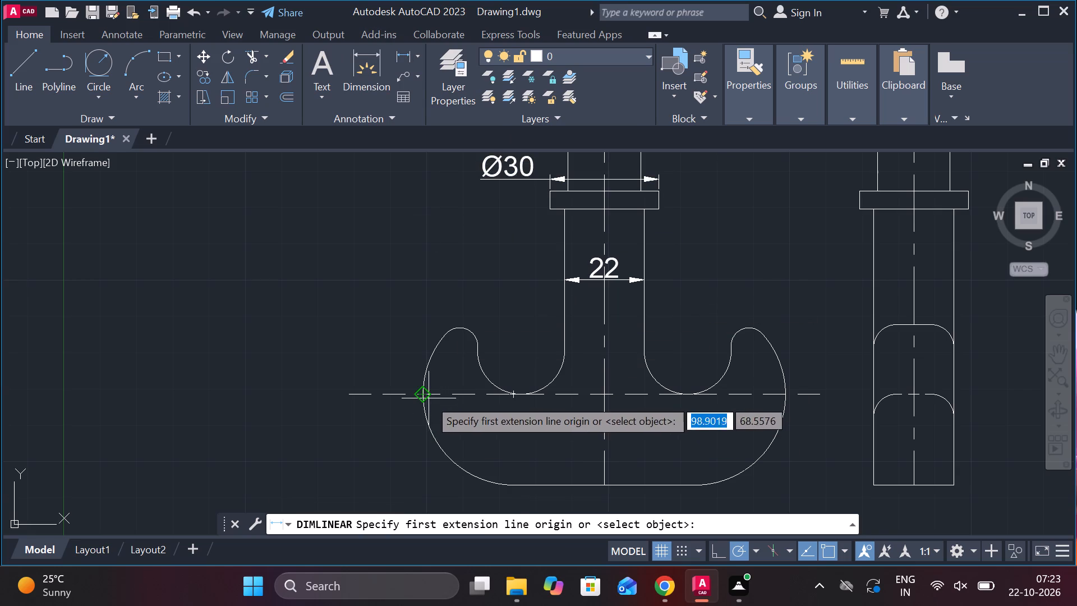
{"action": "left_click", "coordinate": [429, 398]}
{"action": "left_click", "coordinate": [604, 486]}
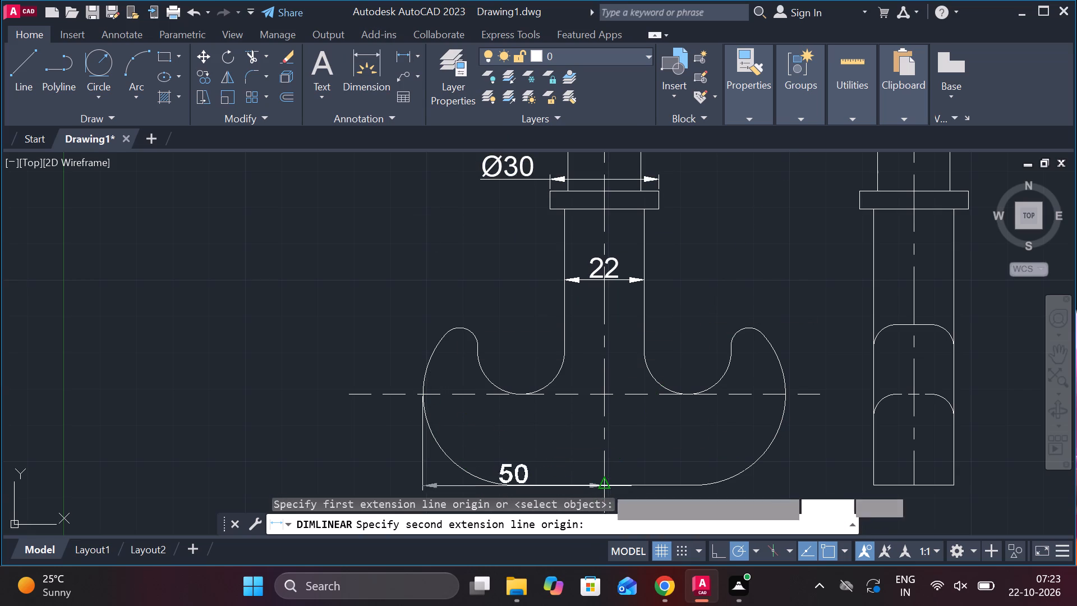
{"action": "middle_click_drag", "start_coordinate": [382, 449], "coordinate": [406, 401]}
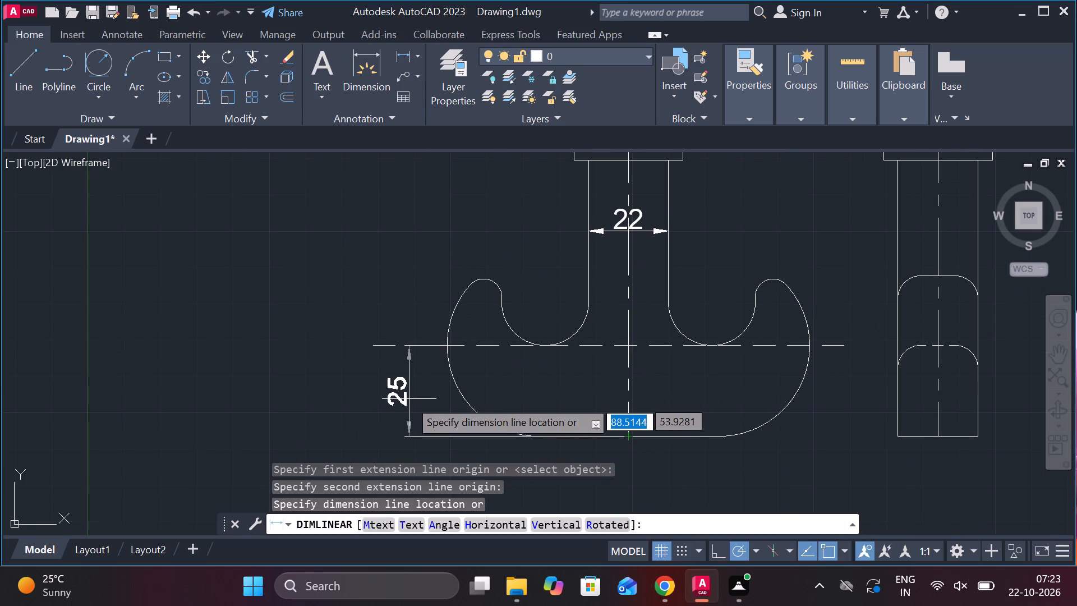
{"action": "left_click", "coordinate": [412, 400]}
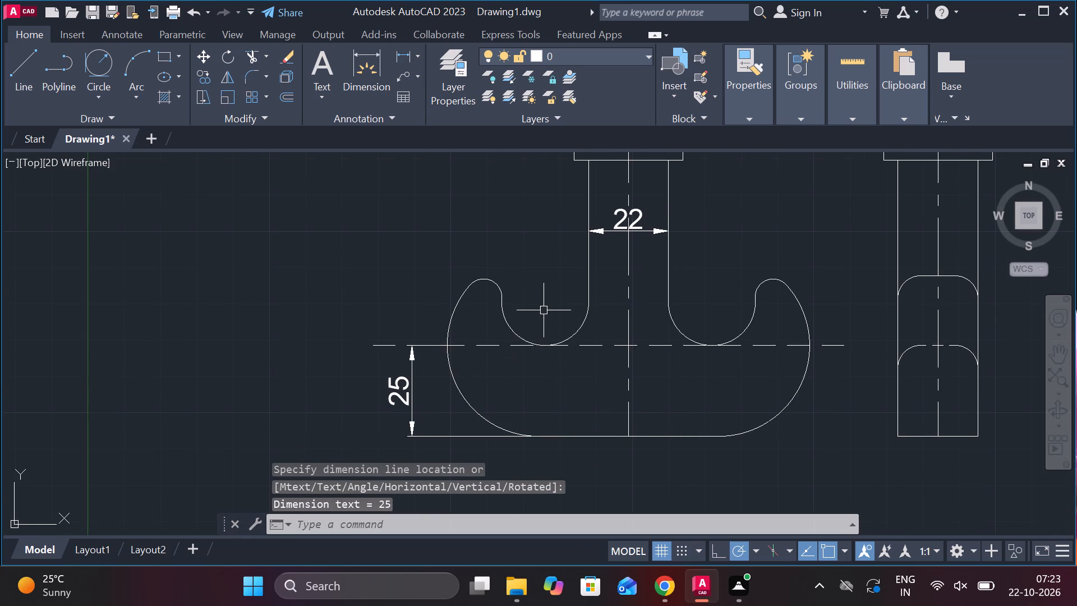
Dimension the full width of the hook in the front view, placing the dimension line below the bottom edge.
{"action": "key", "text": "space"}
{"action": "left_click", "coordinate": [442, 346]}
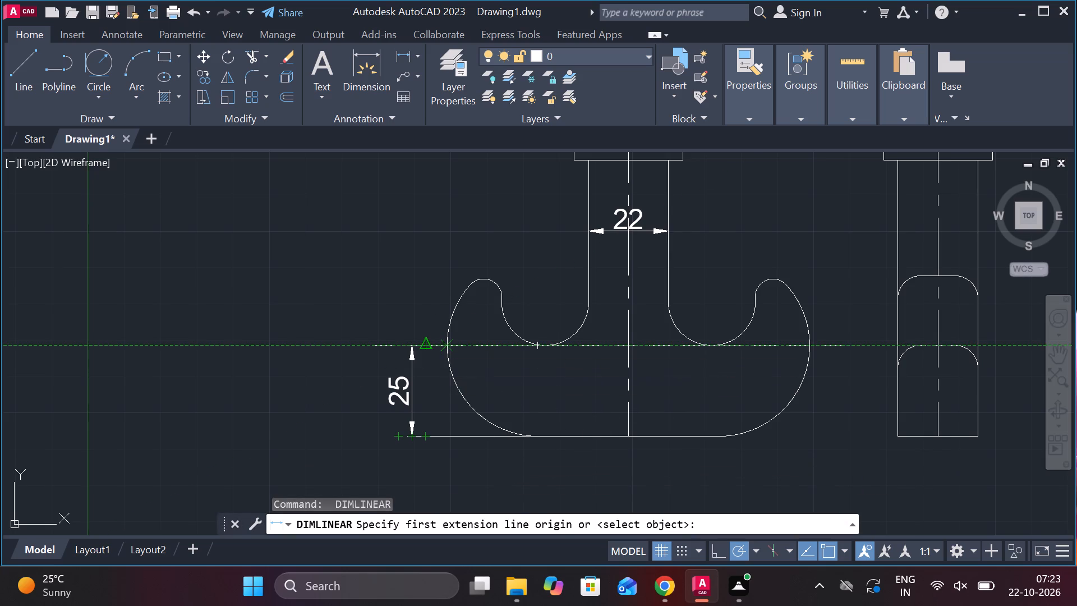
{"action": "left_click", "coordinate": [814, 345]}
{"action": "middle_click_drag", "start_coordinate": [758, 407], "coordinate": [763, 345]}
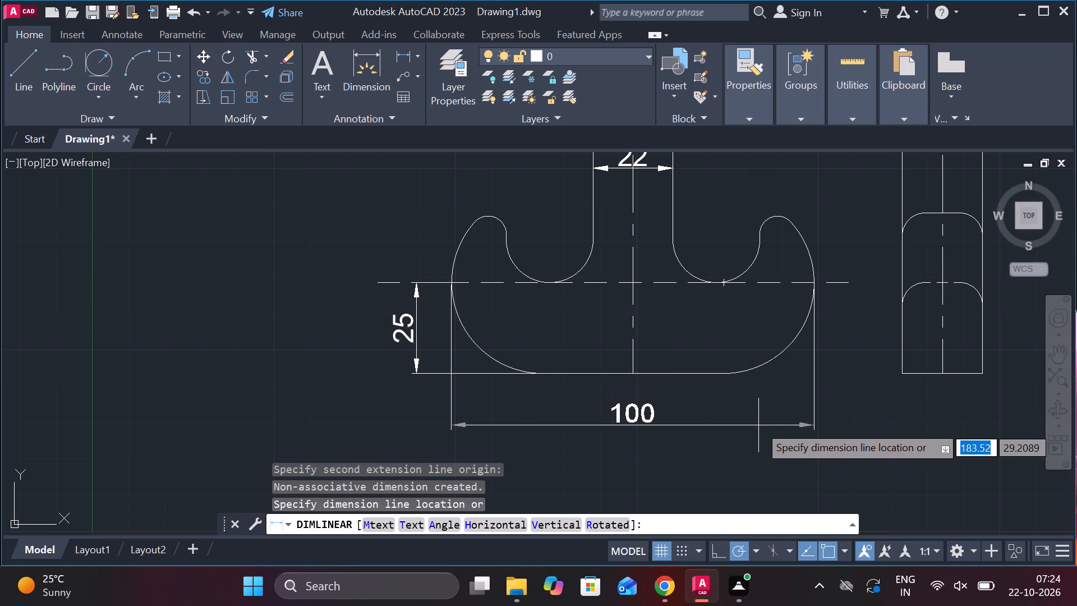
{"action": "left_click", "coordinate": [758, 424]}
Add a radius dimension to the front view's left hook tip arc and move its text above the tip.
{"action": "scroll", "coordinate": [743, 366], "scroll_direction": "down", "scroll_amount": 2}
{"action": "middle_click_drag", "start_coordinate": [747, 357], "coordinate": [701, 371]}
{"action": "scroll", "coordinate": [682, 325], "scroll_direction": "up", "scroll_amount": 1}
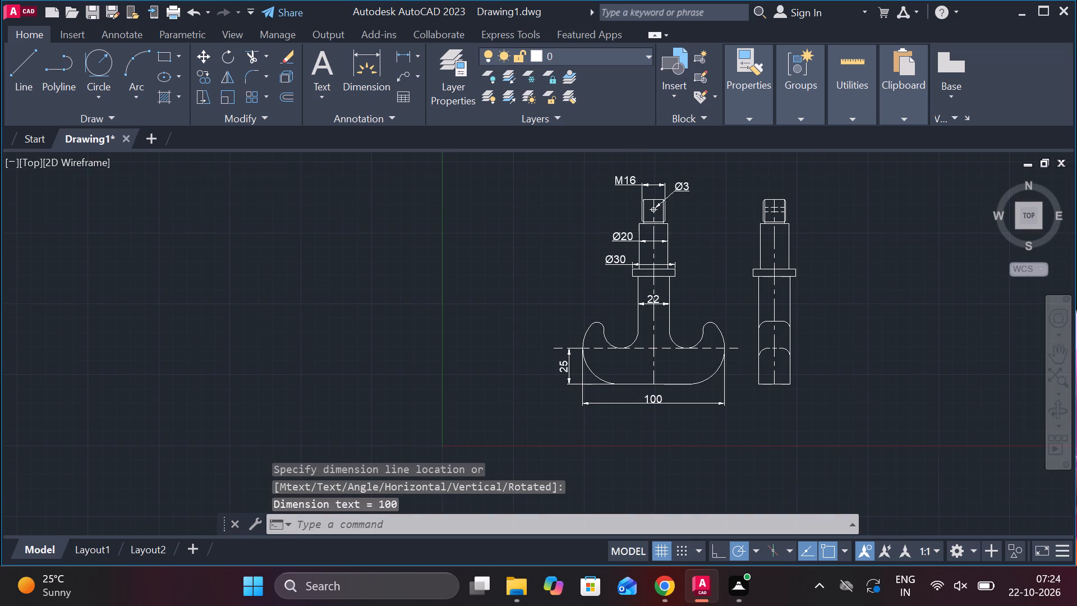
{"action": "scroll", "coordinate": [651, 338], "scroll_direction": "up", "scroll_amount": 1}
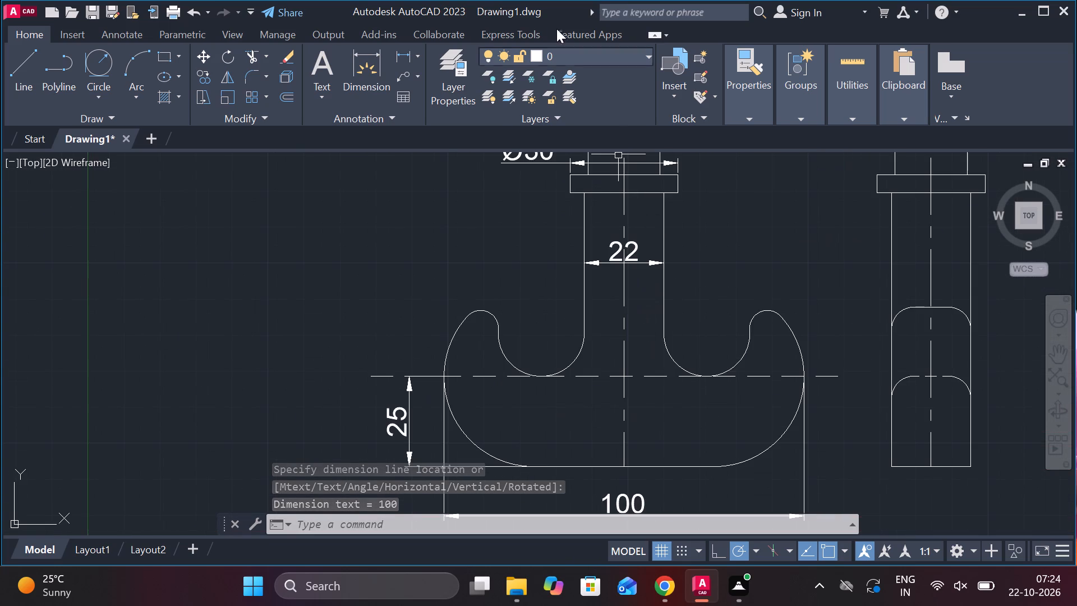
{"action": "left_click", "coordinate": [422, 53]}
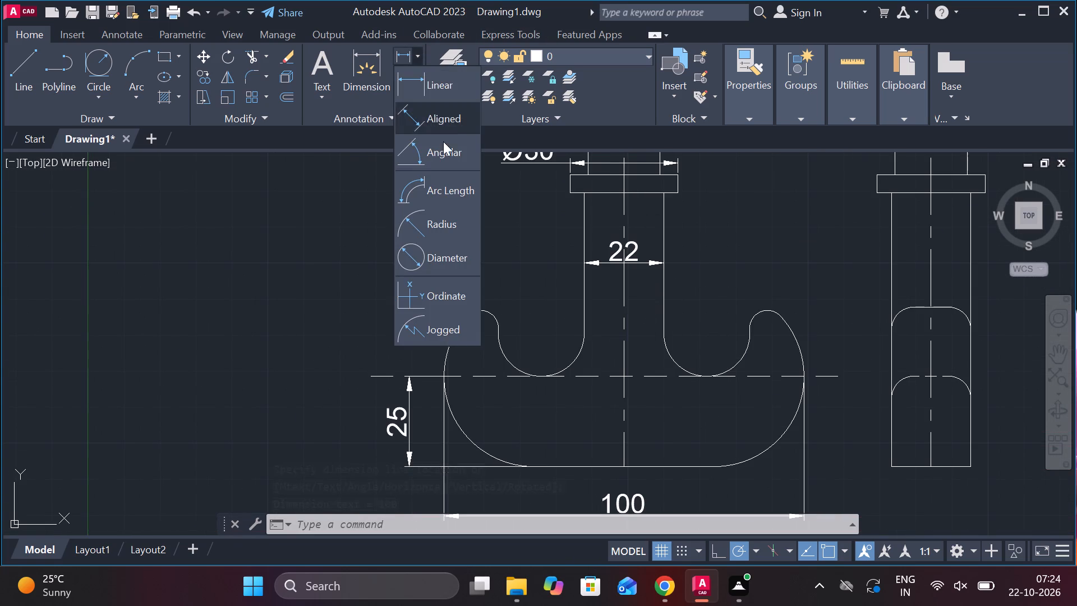
{"action": "left_click", "coordinate": [459, 223]}
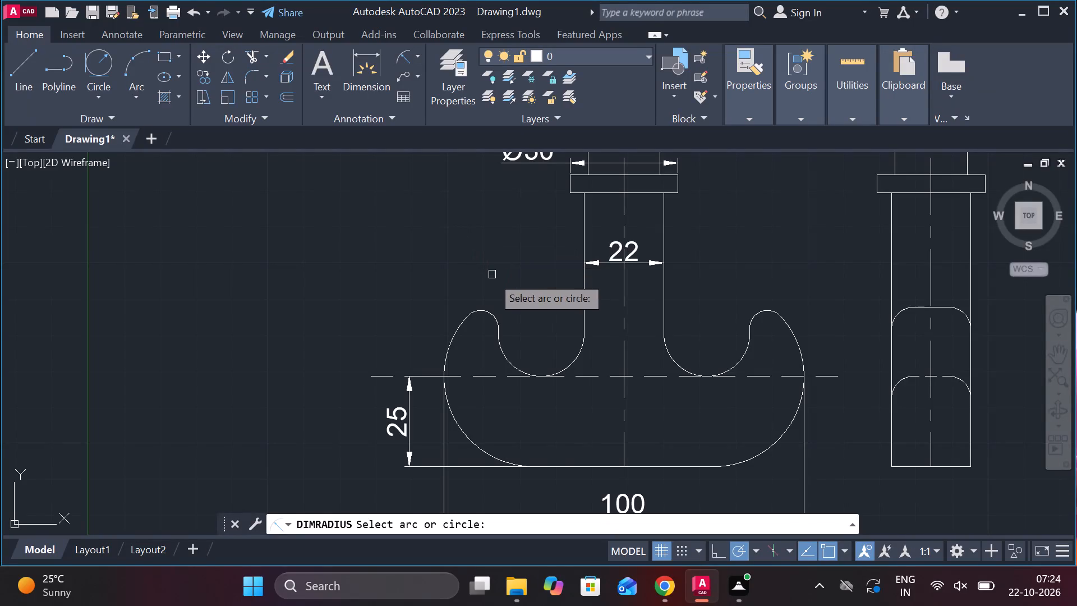
{"action": "left_click", "coordinate": [487, 313]}
{"action": "left_click", "coordinate": [495, 305]}
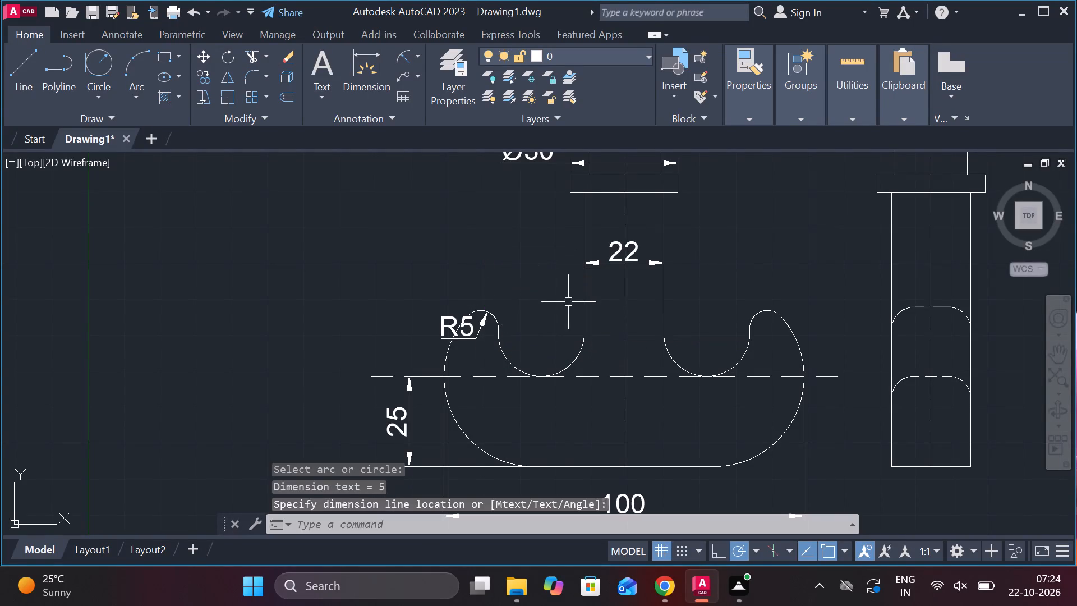
{"action": "left_click", "coordinate": [476, 325]}
{"action": "left_click", "coordinate": [461, 336]}
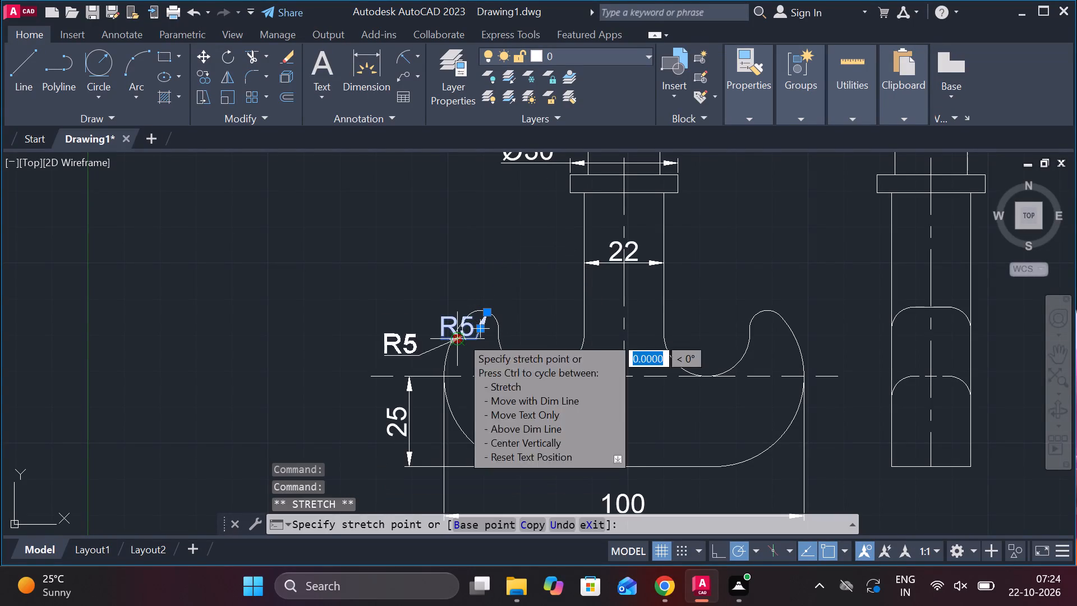
{"action": "left_click", "coordinate": [489, 293]}
{"action": "key", "text": "Escape"}
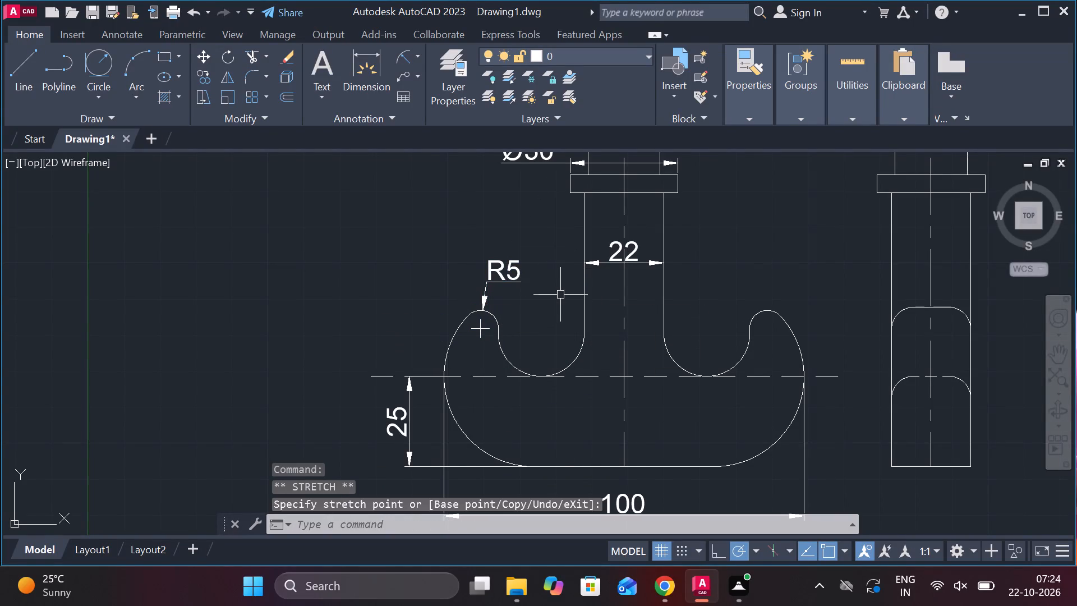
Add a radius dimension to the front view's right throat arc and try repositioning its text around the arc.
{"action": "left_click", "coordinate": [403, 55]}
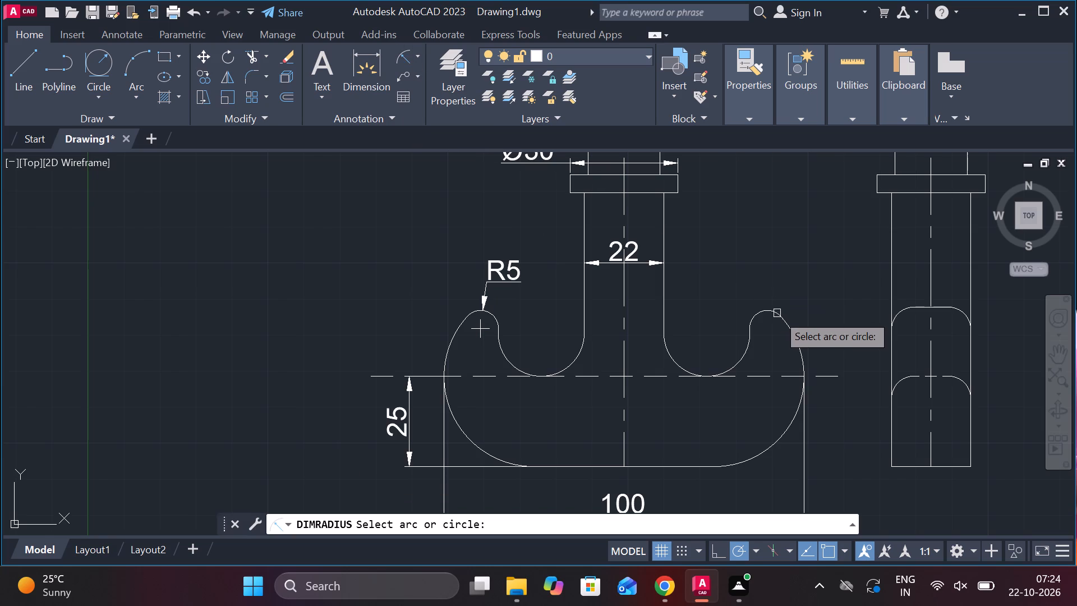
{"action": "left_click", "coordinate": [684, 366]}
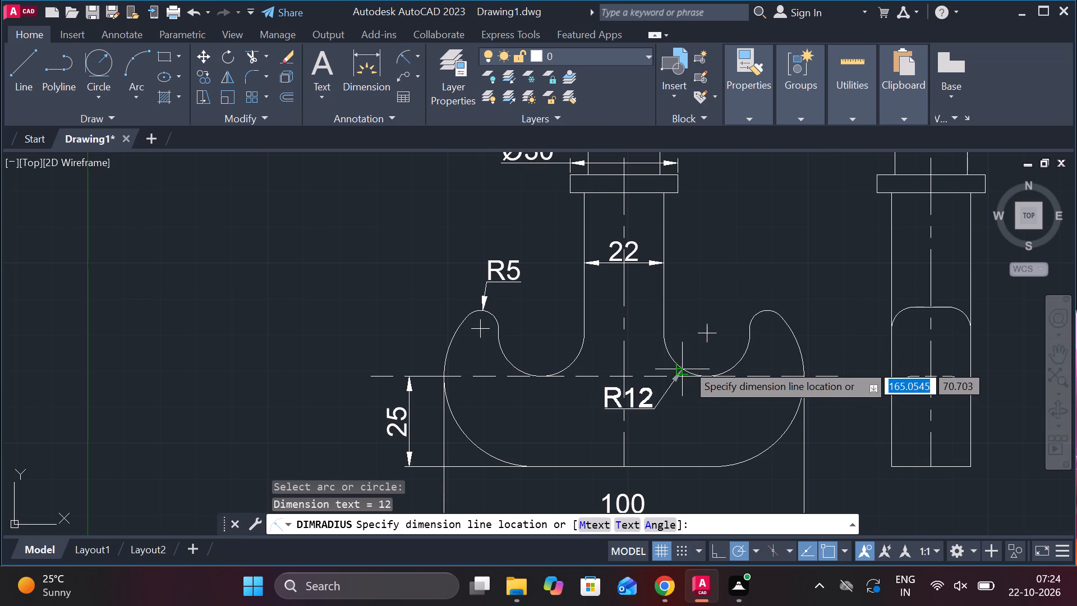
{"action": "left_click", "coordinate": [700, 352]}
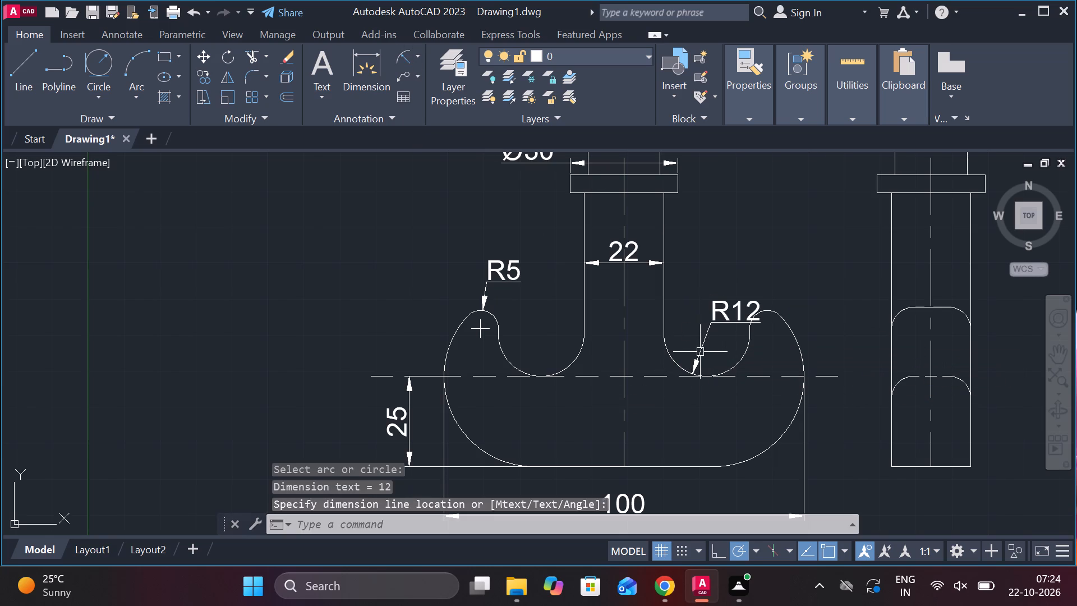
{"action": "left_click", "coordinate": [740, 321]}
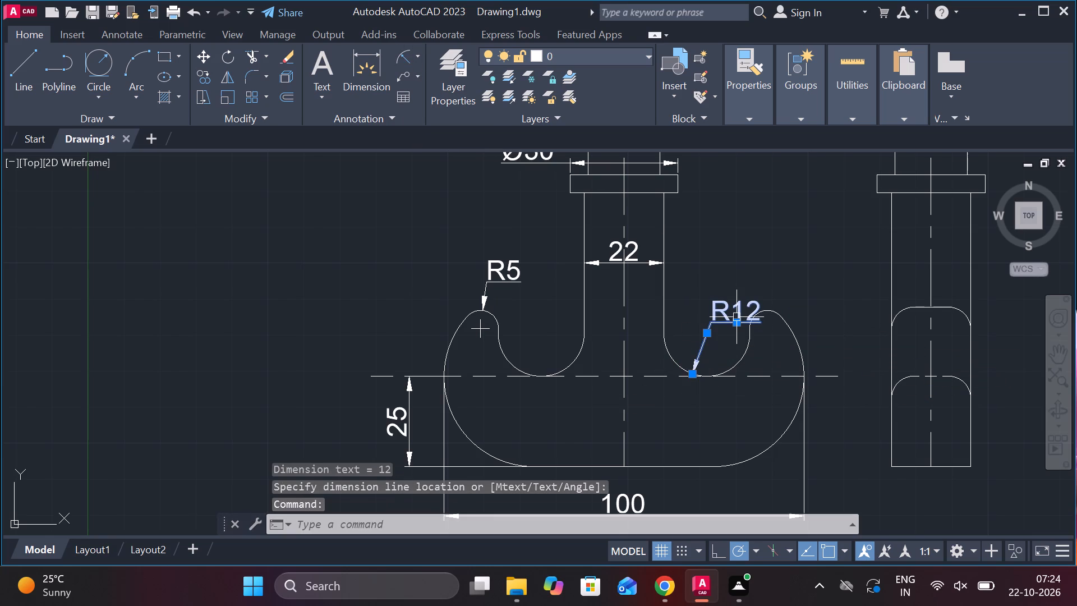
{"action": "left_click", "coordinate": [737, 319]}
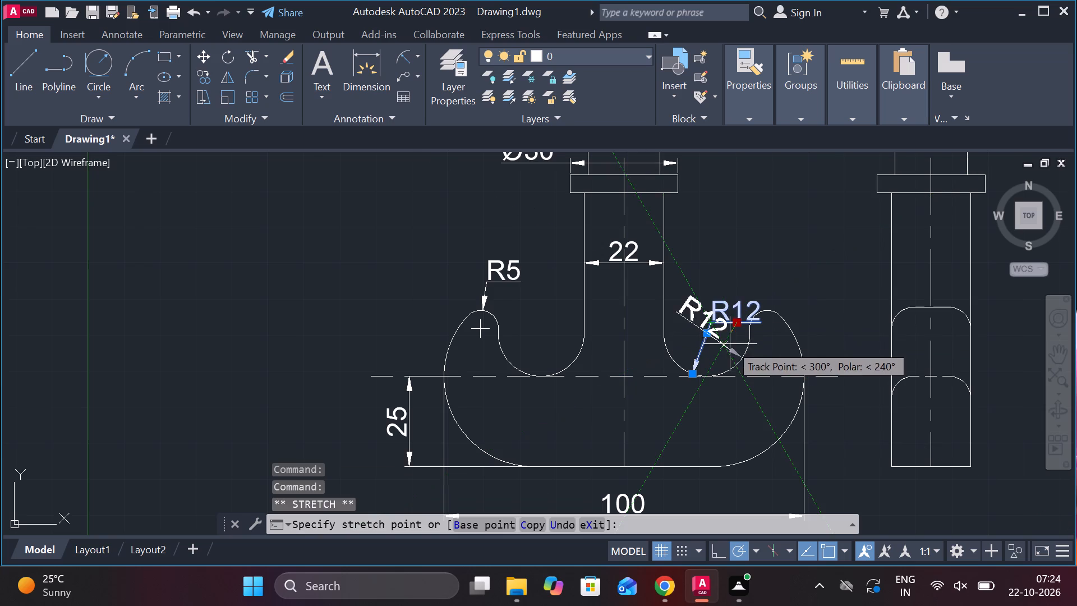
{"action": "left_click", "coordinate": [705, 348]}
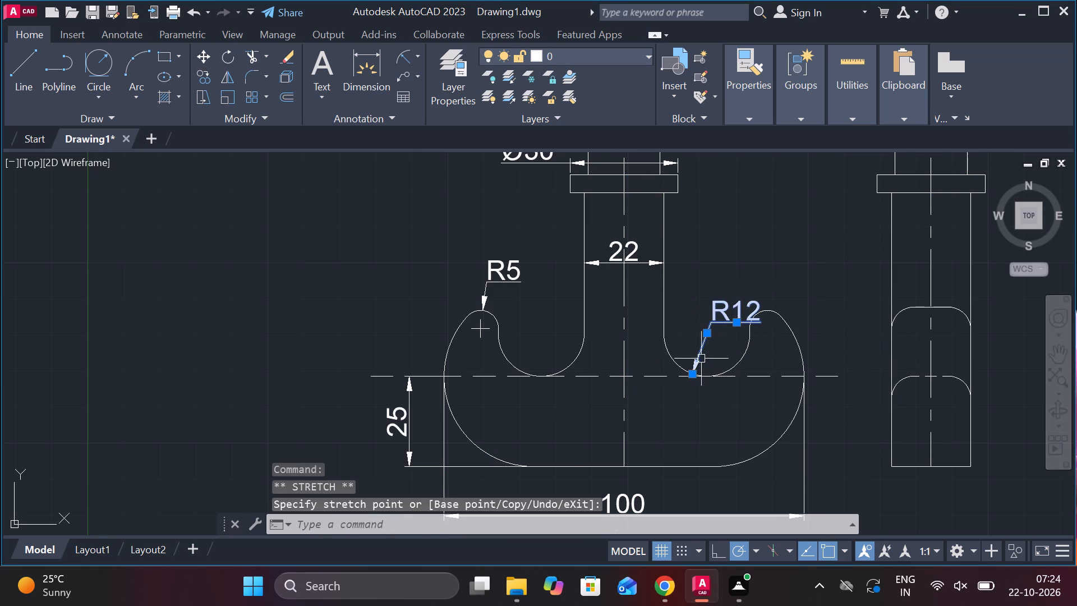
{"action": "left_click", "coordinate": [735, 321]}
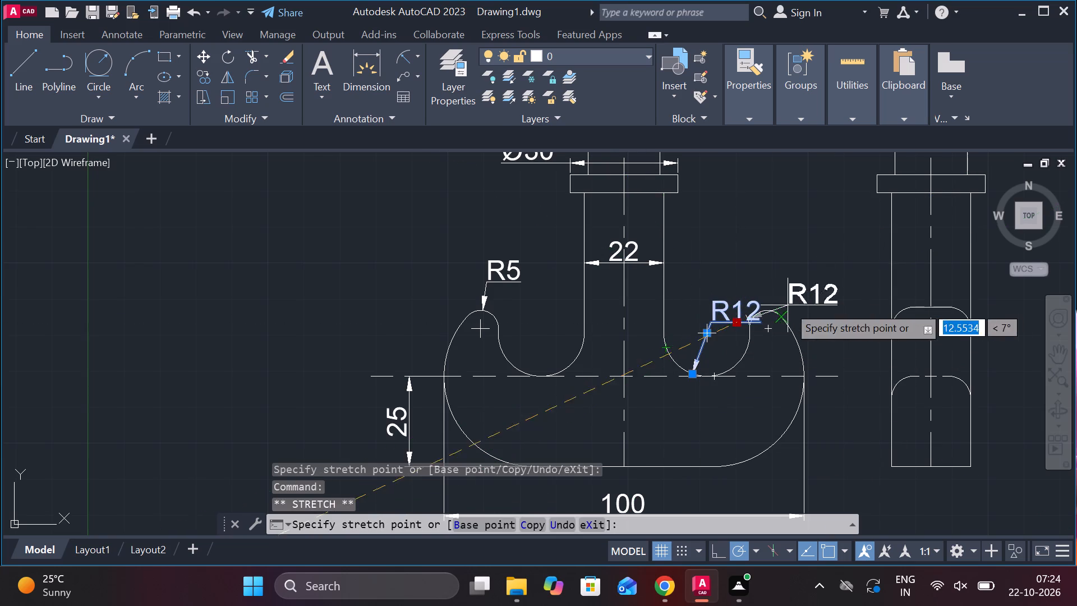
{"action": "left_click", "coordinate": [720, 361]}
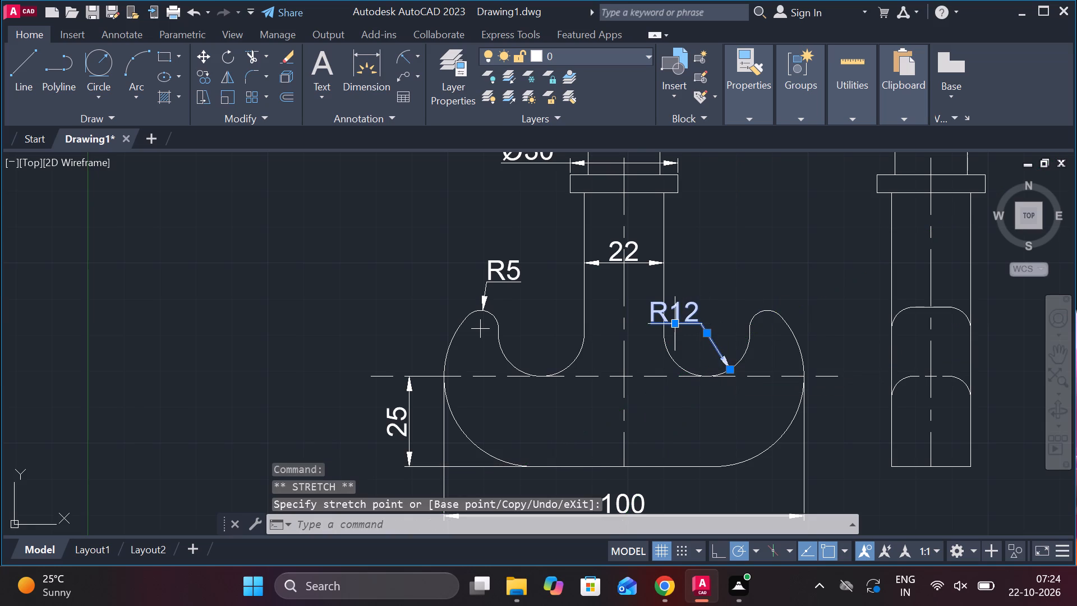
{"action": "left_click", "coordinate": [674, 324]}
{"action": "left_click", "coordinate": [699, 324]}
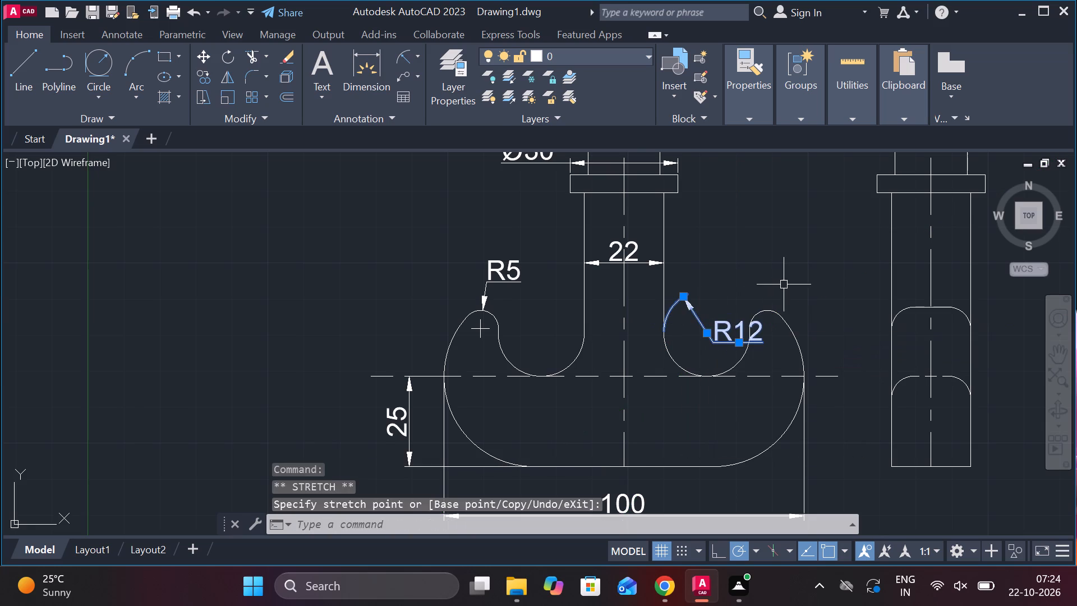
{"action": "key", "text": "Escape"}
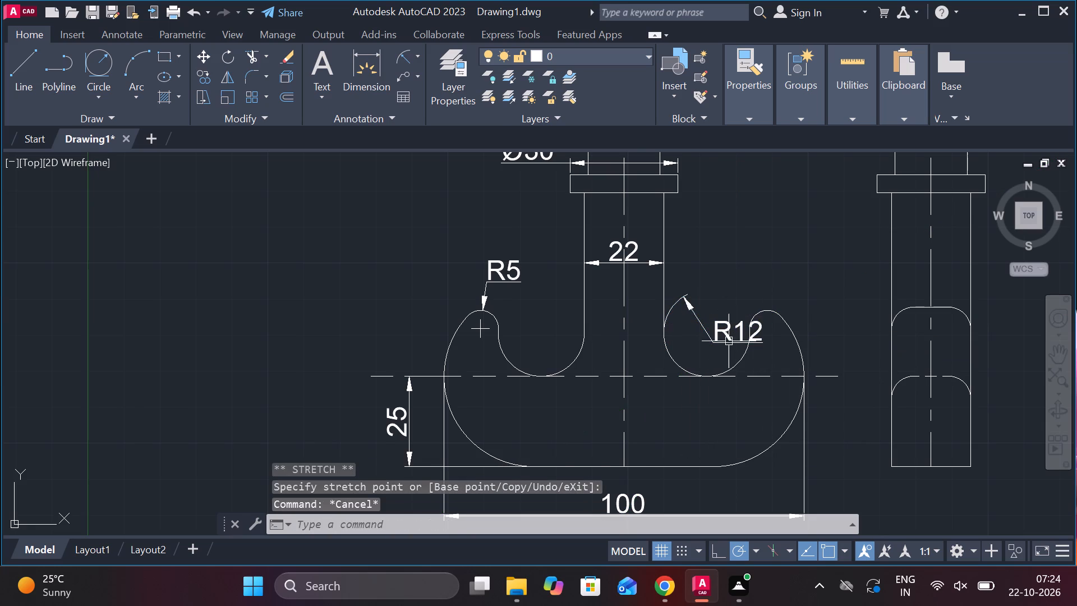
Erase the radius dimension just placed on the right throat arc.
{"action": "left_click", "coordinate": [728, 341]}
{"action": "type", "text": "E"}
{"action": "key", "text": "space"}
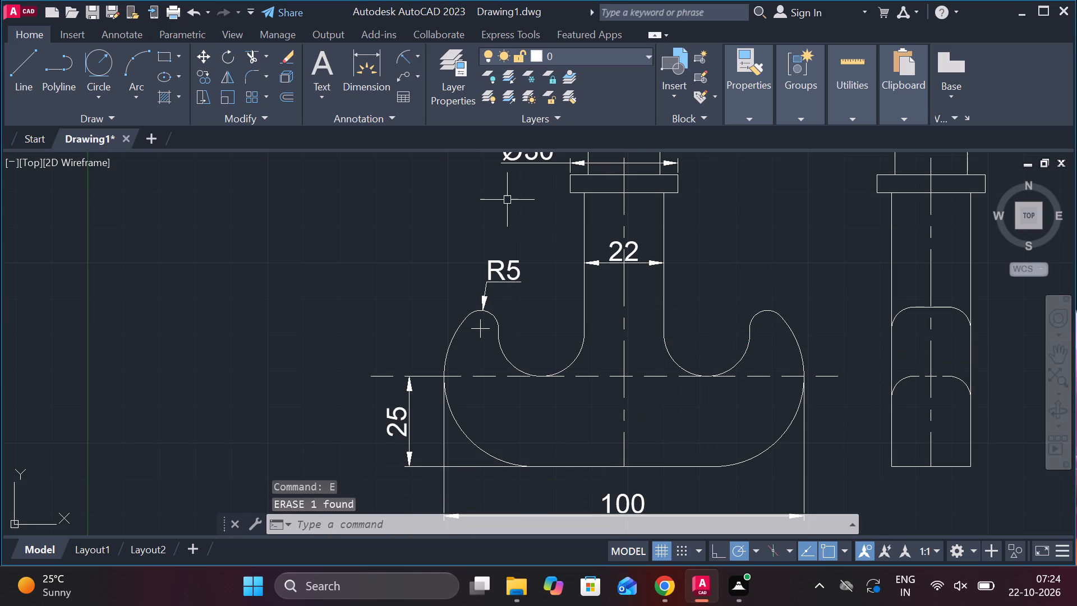
Add a radius dimension to the front view's right throat arc, placing its text below the arc inside the hook body.
{"action": "left_click", "coordinate": [399, 54]}
{"action": "left_click", "coordinate": [679, 370]}
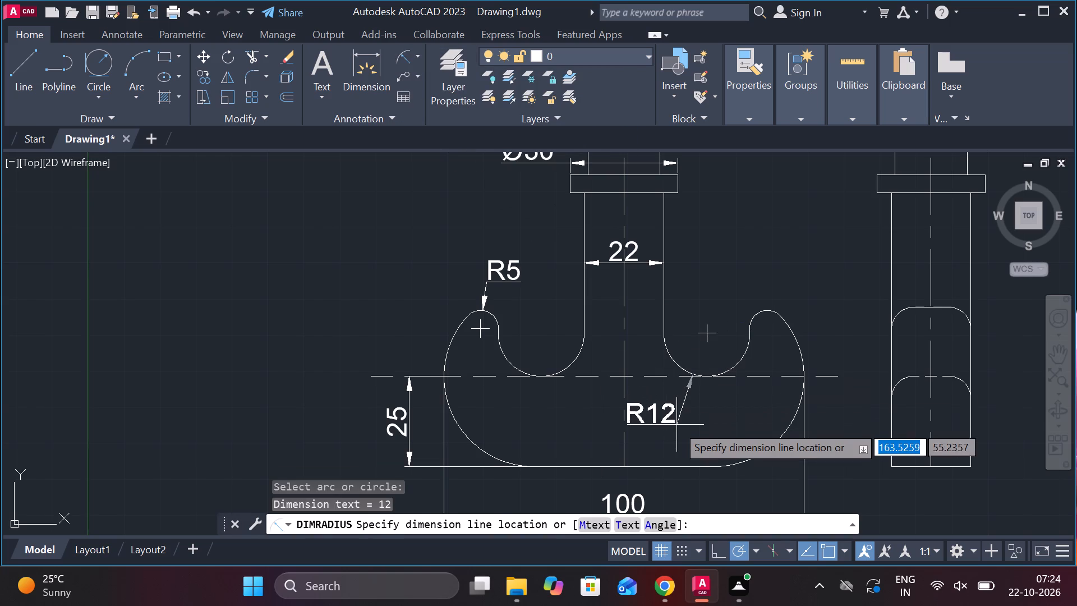
{"action": "left_click", "coordinate": [680, 429]}
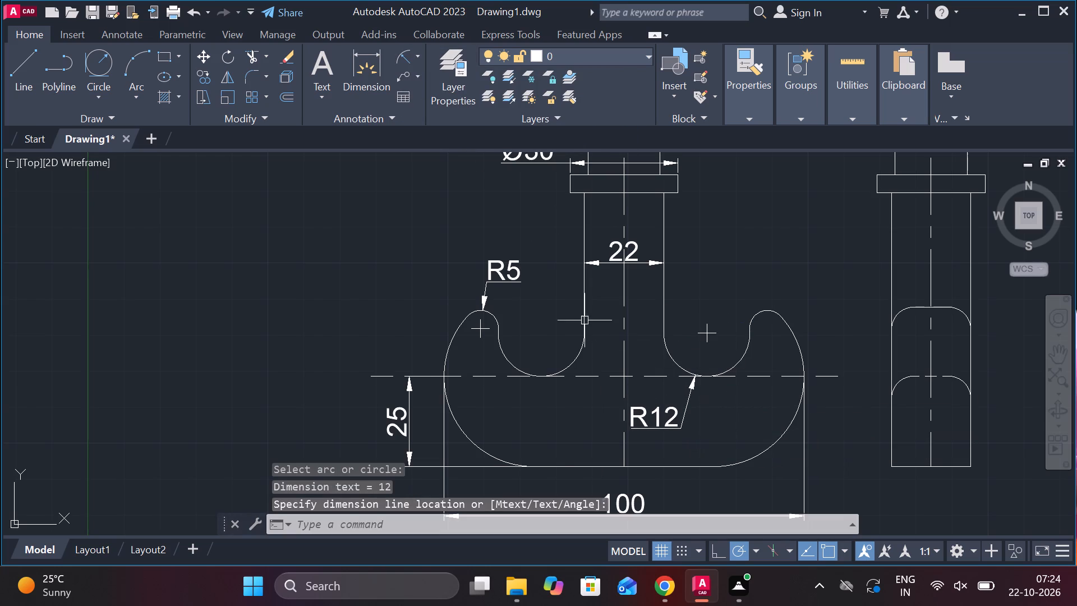
Add a radius dimension to the front view's large lower-left arc, with its text inside the hook body.
{"action": "left_click", "coordinate": [406, 54]}
{"action": "left_click", "coordinate": [457, 429]}
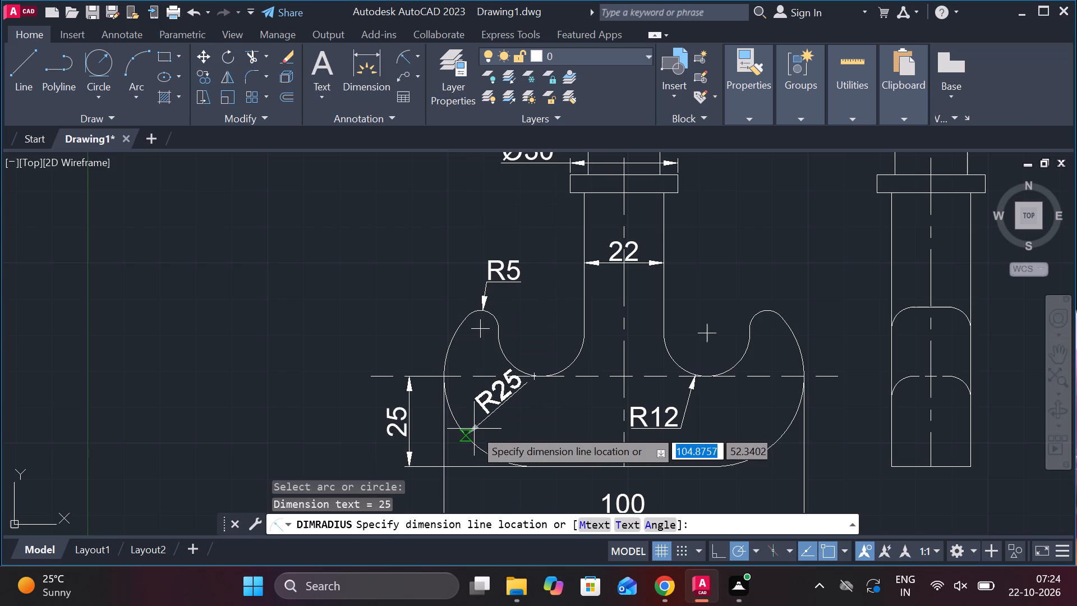
{"action": "left_click", "coordinate": [474, 429]}
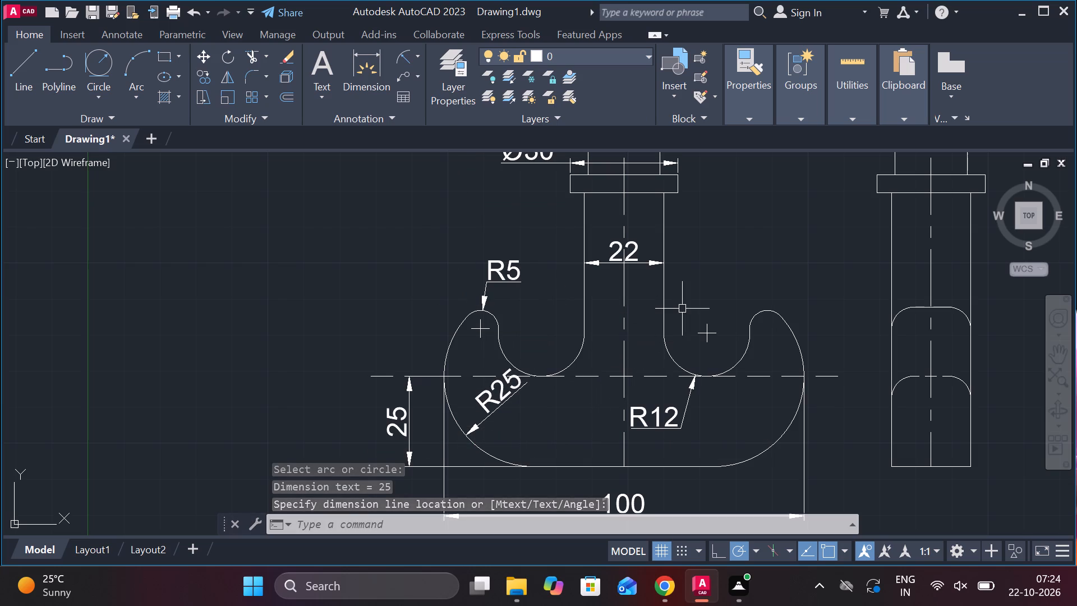
{"action": "key", "text": "Escape"}
Edit the lower shank's 22 dimension in the front view to put a diameter symbol (Ø) before the value.
{"action": "left_click", "coordinate": [622, 256]}
{"action": "left_click", "coordinate": [622, 256]}
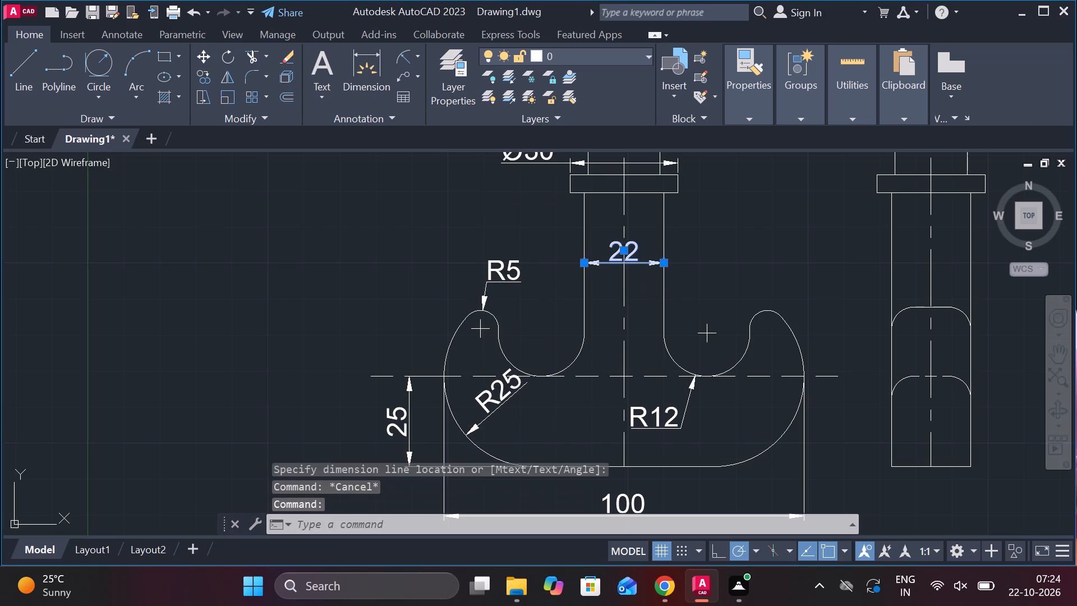
{"action": "left_click", "coordinate": [720, 94]}
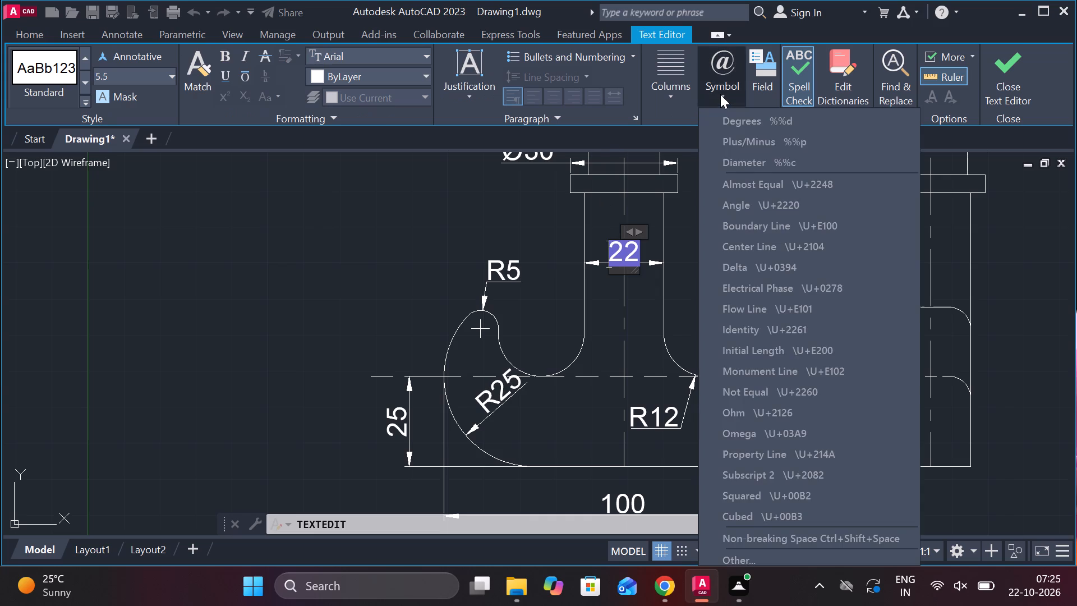
{"action": "left_click", "coordinate": [739, 158]}
{"action": "left_click", "coordinate": [995, 88]}
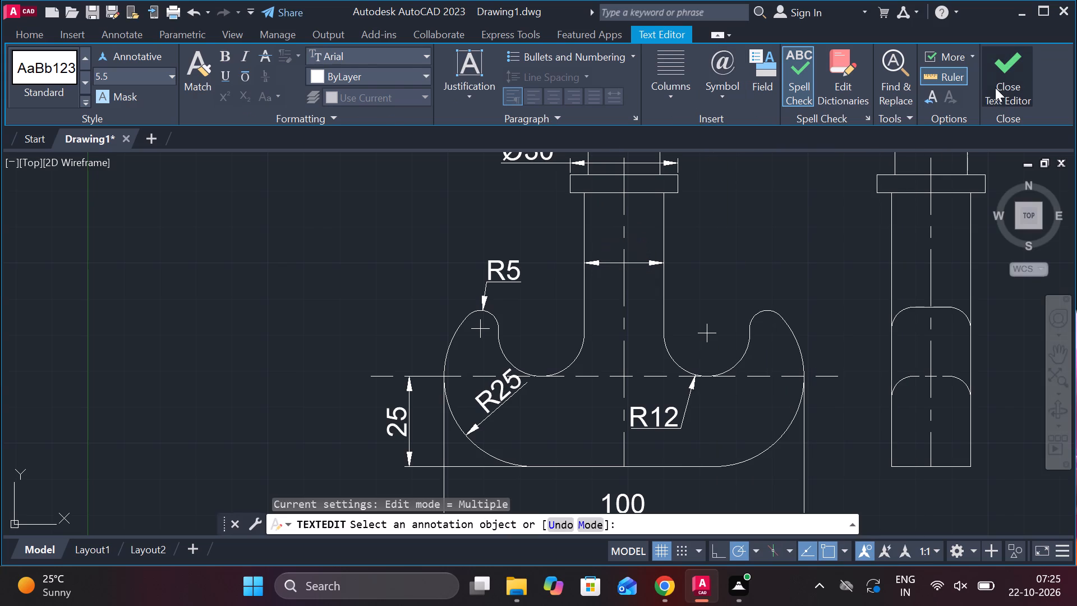
{"action": "key", "text": "Escape"}
Move the Ø22 dimension text off the centerline to just outside the right edge of the front view's shank.
{"action": "scroll", "coordinate": [632, 264], "scroll_direction": "down", "scroll_amount": 1}
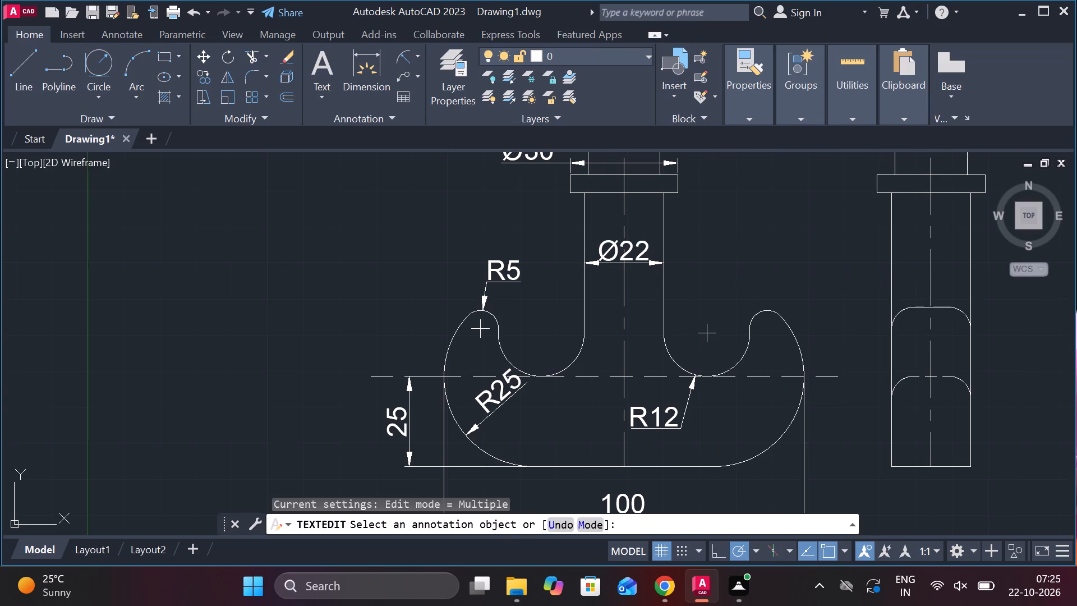
{"action": "scroll", "coordinate": [582, 272], "scroll_direction": "up", "scroll_amount": 2}
{"action": "scroll", "coordinate": [582, 272], "scroll_direction": "down", "scroll_amount": 1}
{"action": "scroll", "coordinate": [578, 271], "scroll_direction": "up", "scroll_amount": 1}
{"action": "left_click", "coordinate": [656, 249]}
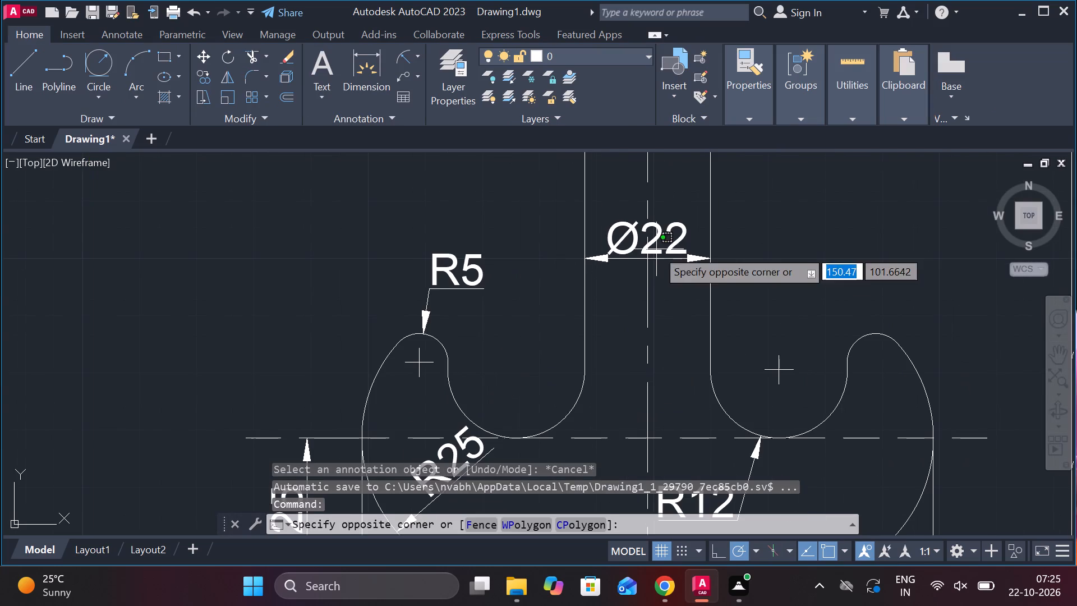
{"action": "key", "text": "Escape"}
{"action": "left_click", "coordinate": [696, 262]}
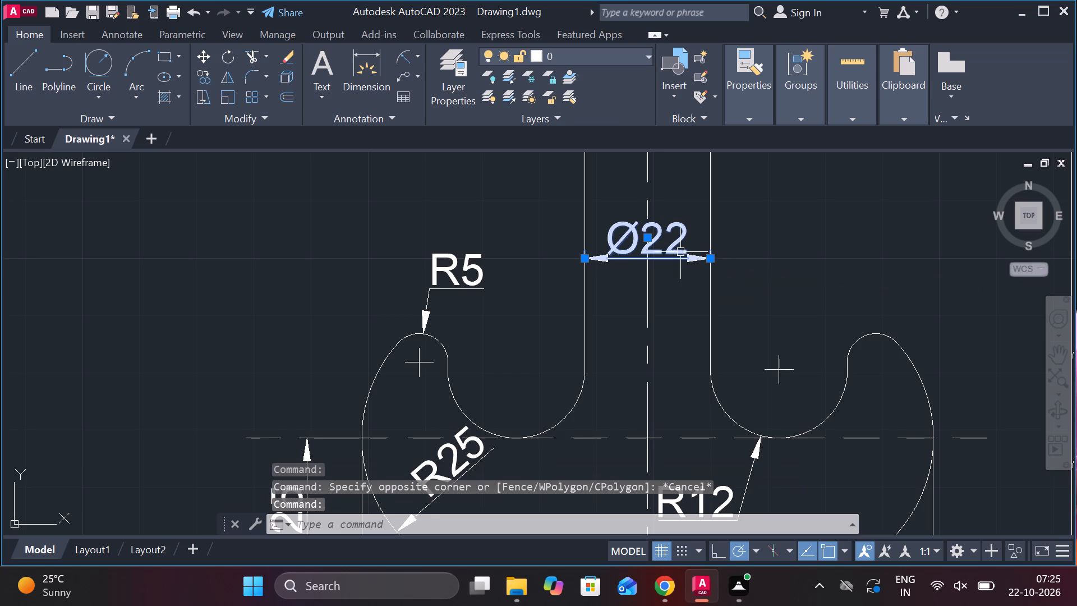
{"action": "left_click", "coordinate": [646, 235]}
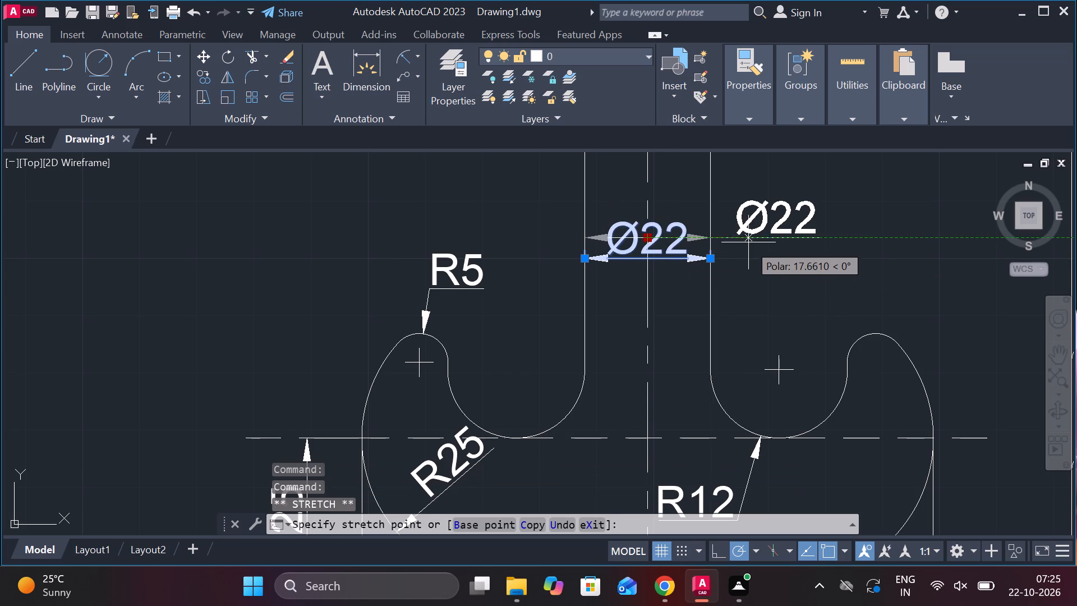
{"action": "left_click", "coordinate": [748, 235]}
{"action": "key", "text": "Escape"}
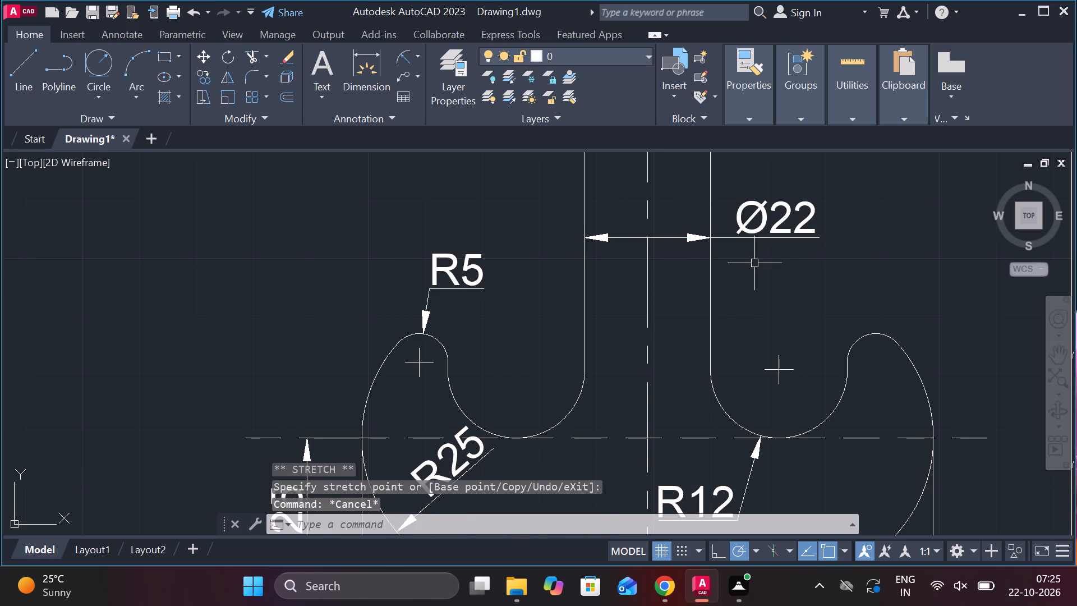
Add a radius dimension to the side view's upper-left rounded corner, placing its text outside to the upper left.
{"action": "scroll", "coordinate": [754, 263], "scroll_direction": "down", "scroll_amount": 2}
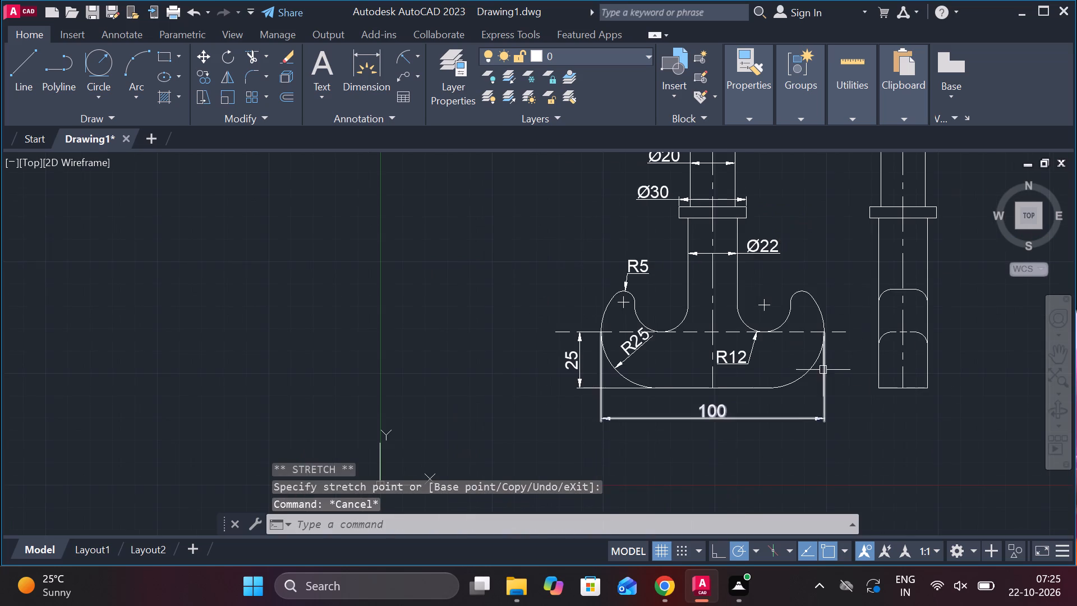
{"action": "middle_click_drag", "start_coordinate": [854, 385], "coordinate": [790, 392]}
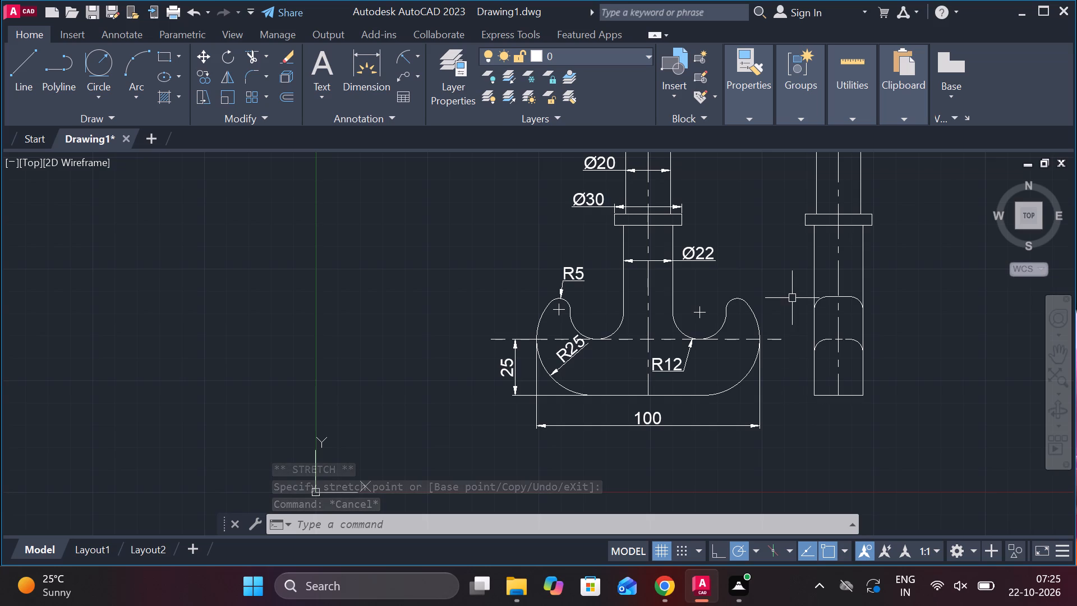
{"action": "middle_click_drag", "start_coordinate": [792, 298], "coordinate": [728, 289]}
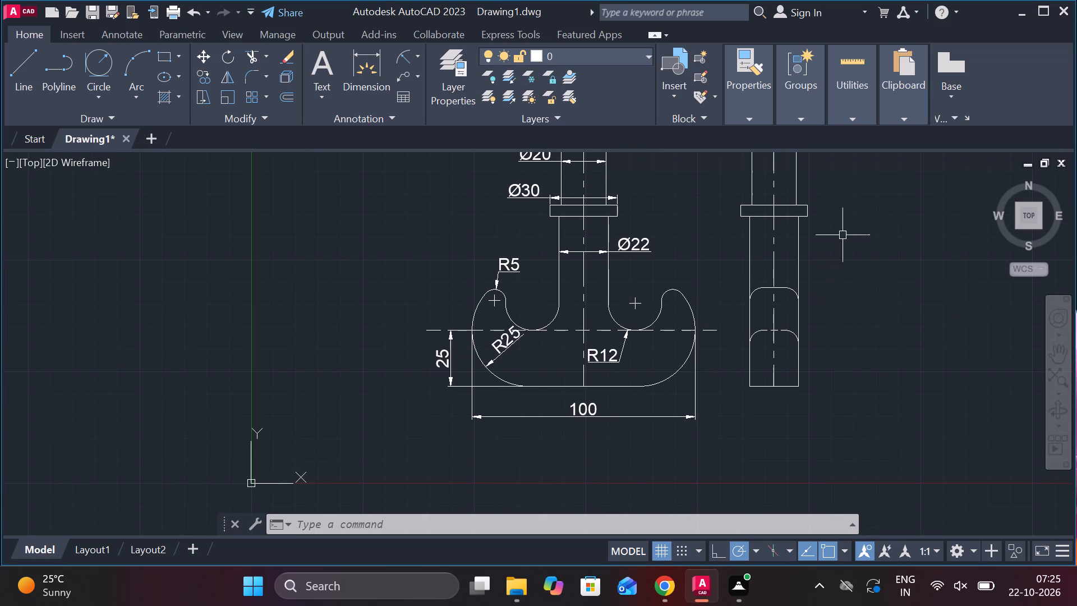
{"action": "left_click", "coordinate": [415, 53]}
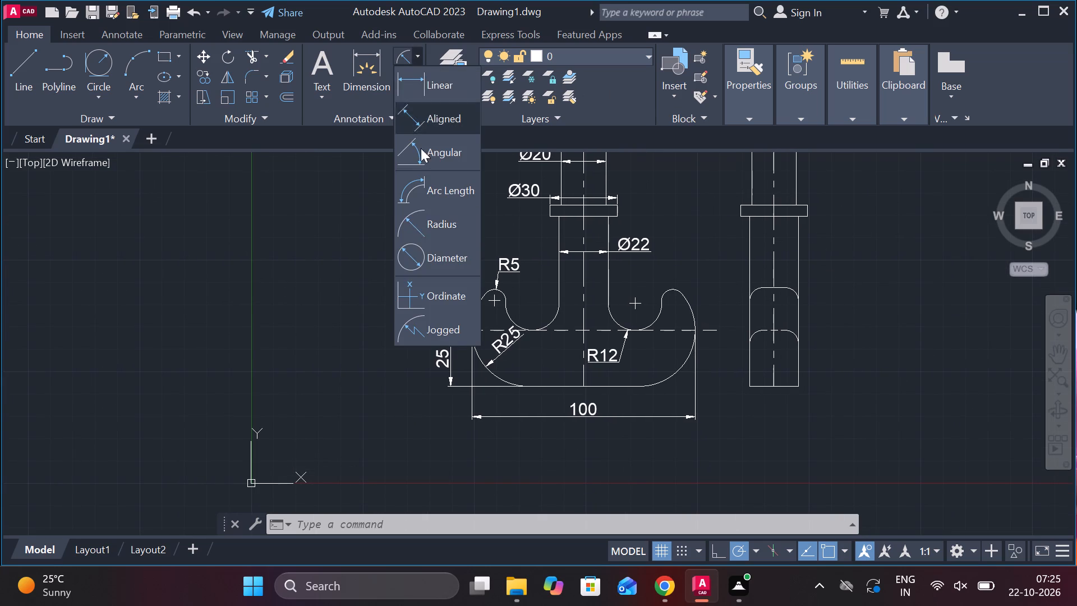
{"action": "left_click", "coordinate": [426, 225]}
{"action": "scroll", "coordinate": [736, 281], "scroll_direction": "up", "scroll_amount": 2}
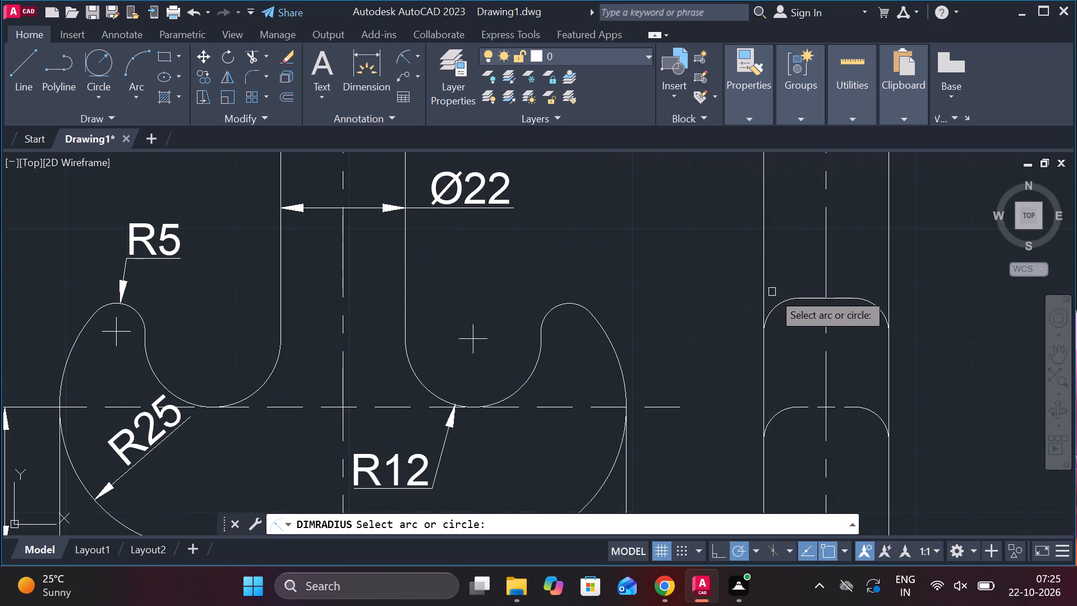
{"action": "left_click", "coordinate": [778, 309]}
{"action": "left_click", "coordinate": [724, 282]}
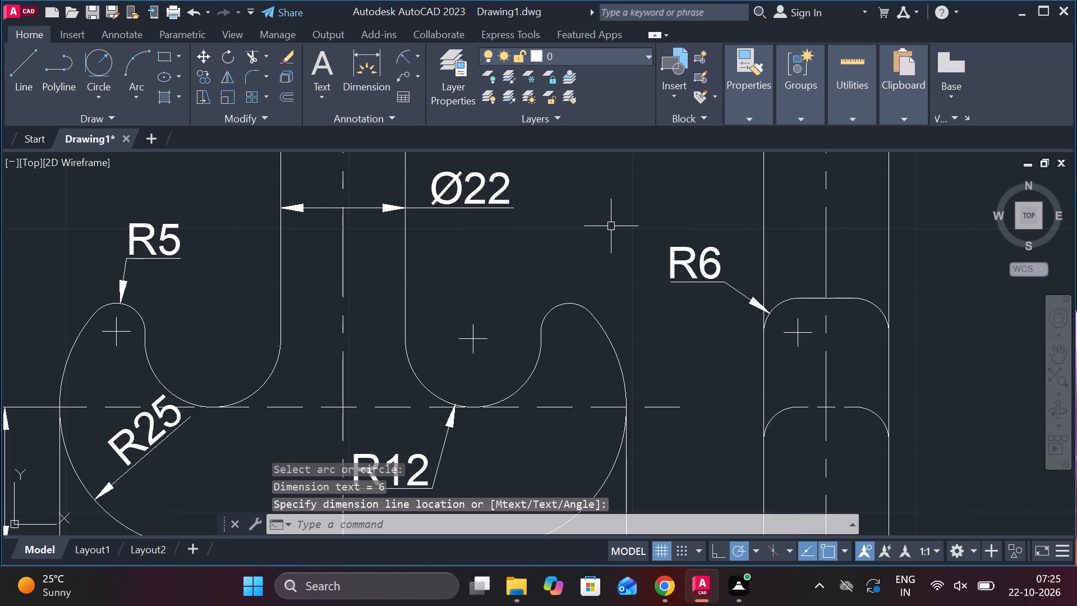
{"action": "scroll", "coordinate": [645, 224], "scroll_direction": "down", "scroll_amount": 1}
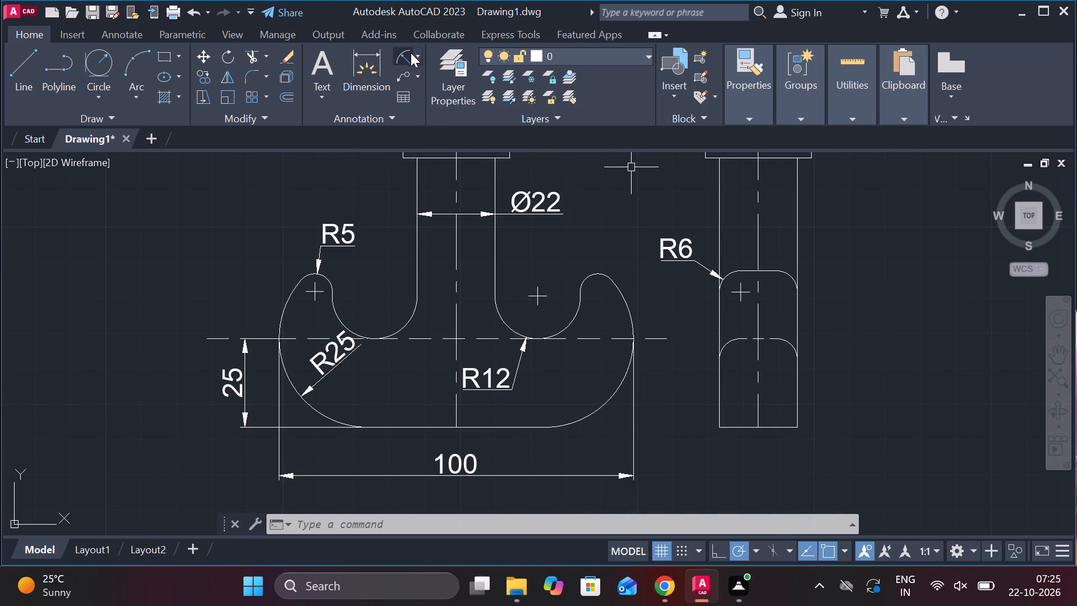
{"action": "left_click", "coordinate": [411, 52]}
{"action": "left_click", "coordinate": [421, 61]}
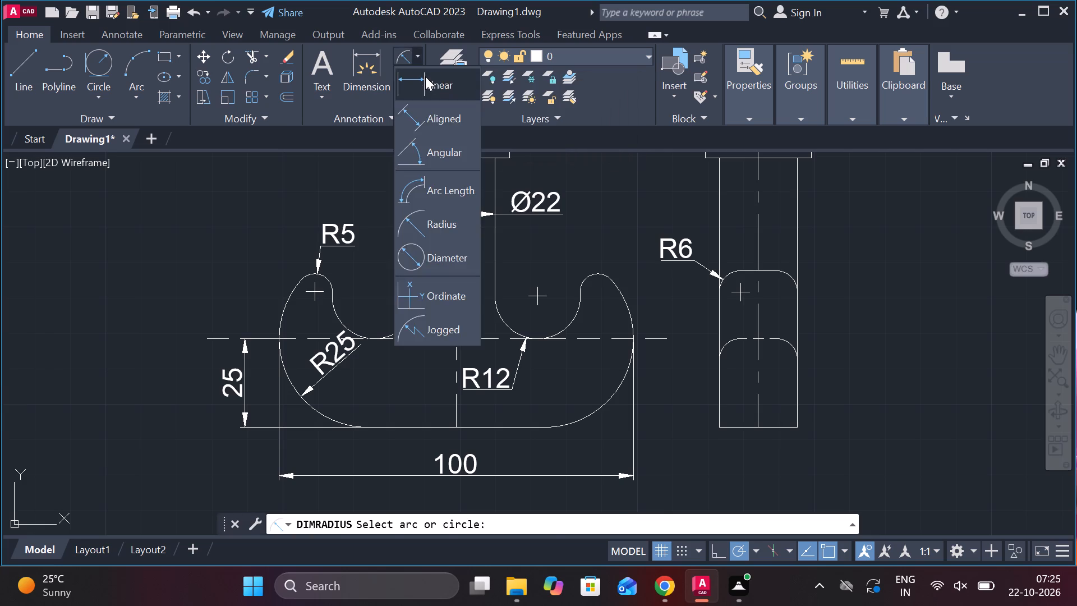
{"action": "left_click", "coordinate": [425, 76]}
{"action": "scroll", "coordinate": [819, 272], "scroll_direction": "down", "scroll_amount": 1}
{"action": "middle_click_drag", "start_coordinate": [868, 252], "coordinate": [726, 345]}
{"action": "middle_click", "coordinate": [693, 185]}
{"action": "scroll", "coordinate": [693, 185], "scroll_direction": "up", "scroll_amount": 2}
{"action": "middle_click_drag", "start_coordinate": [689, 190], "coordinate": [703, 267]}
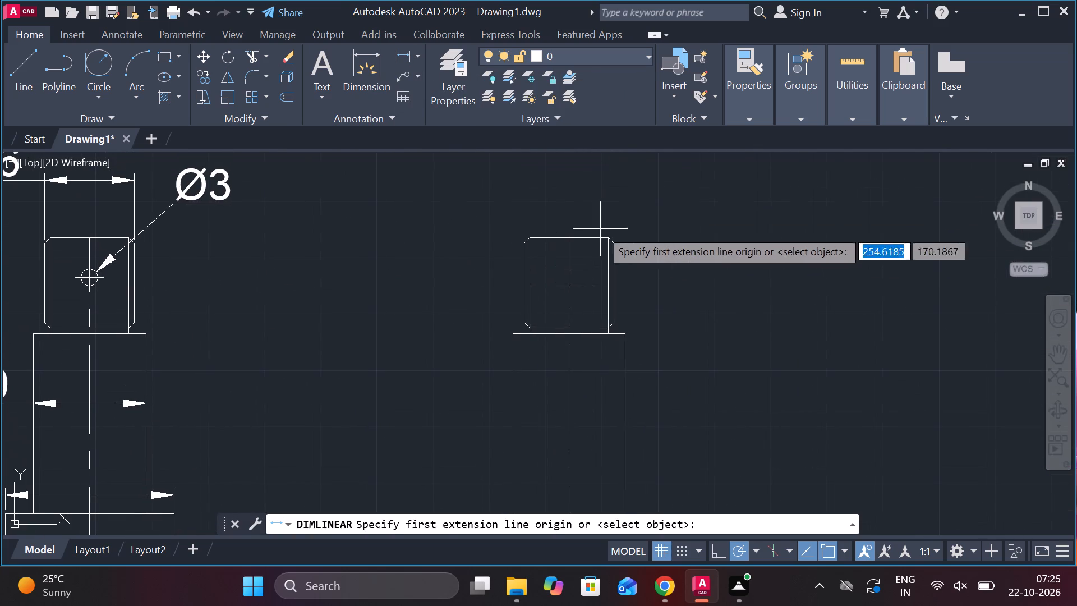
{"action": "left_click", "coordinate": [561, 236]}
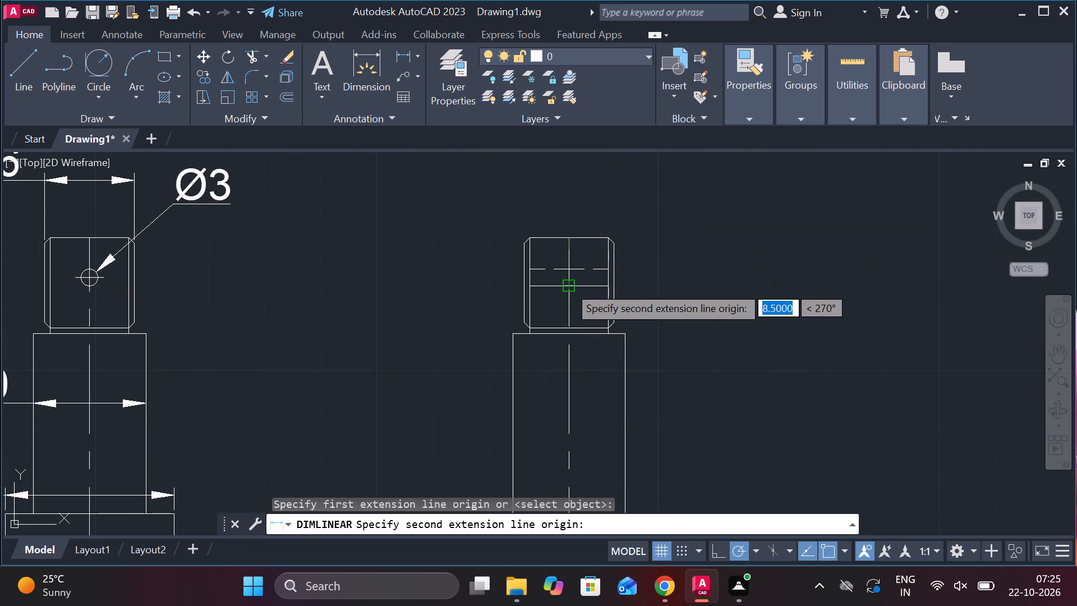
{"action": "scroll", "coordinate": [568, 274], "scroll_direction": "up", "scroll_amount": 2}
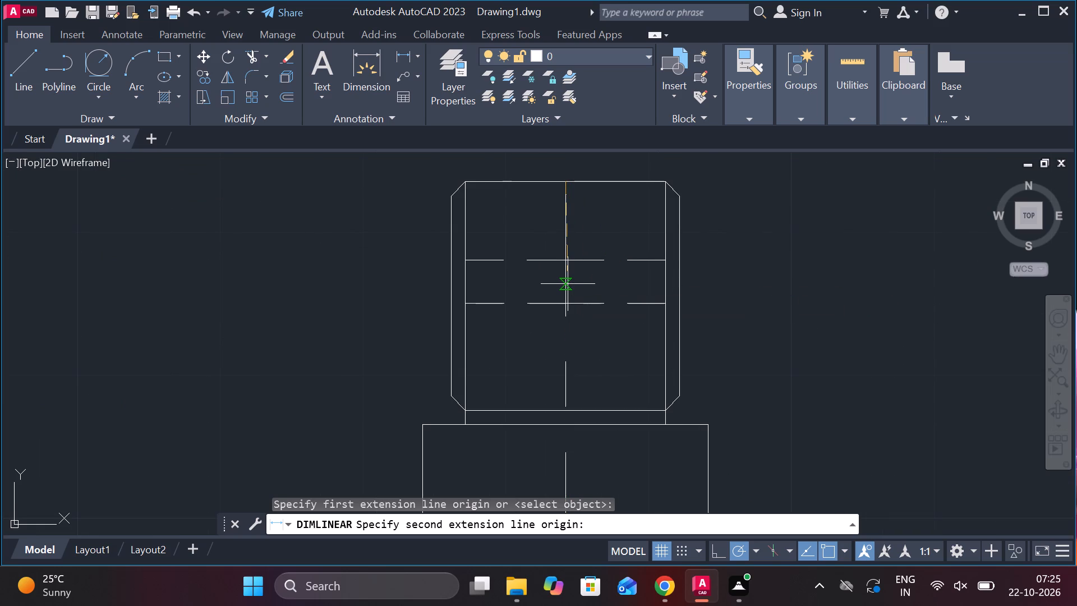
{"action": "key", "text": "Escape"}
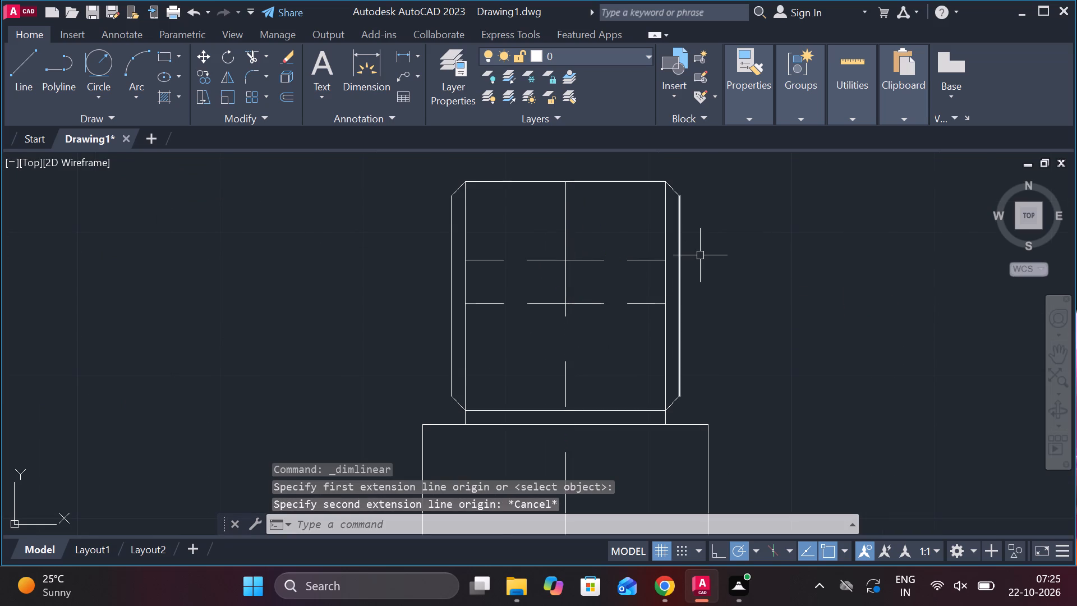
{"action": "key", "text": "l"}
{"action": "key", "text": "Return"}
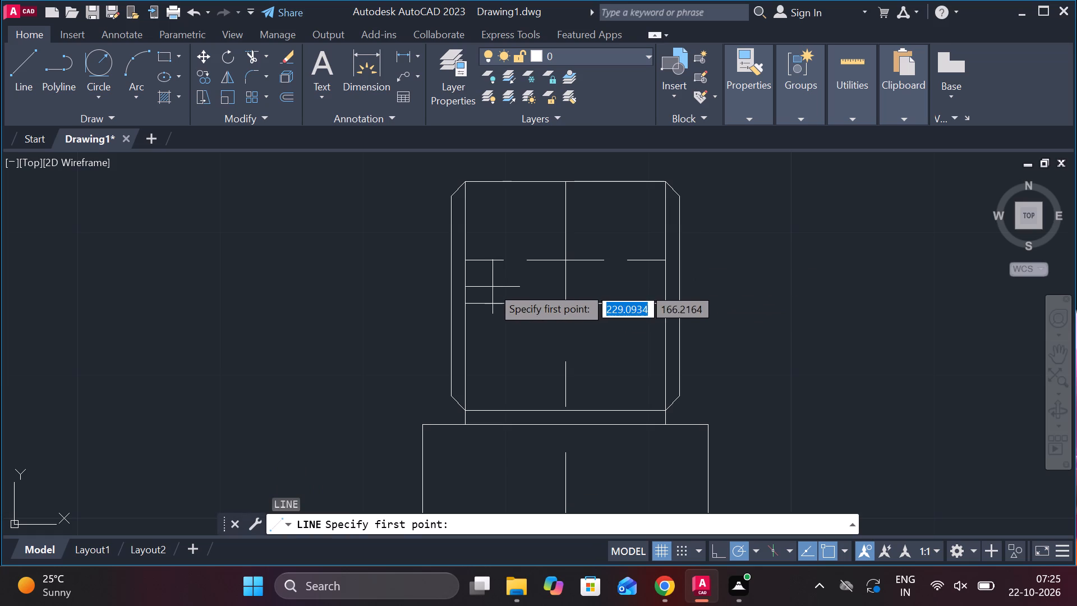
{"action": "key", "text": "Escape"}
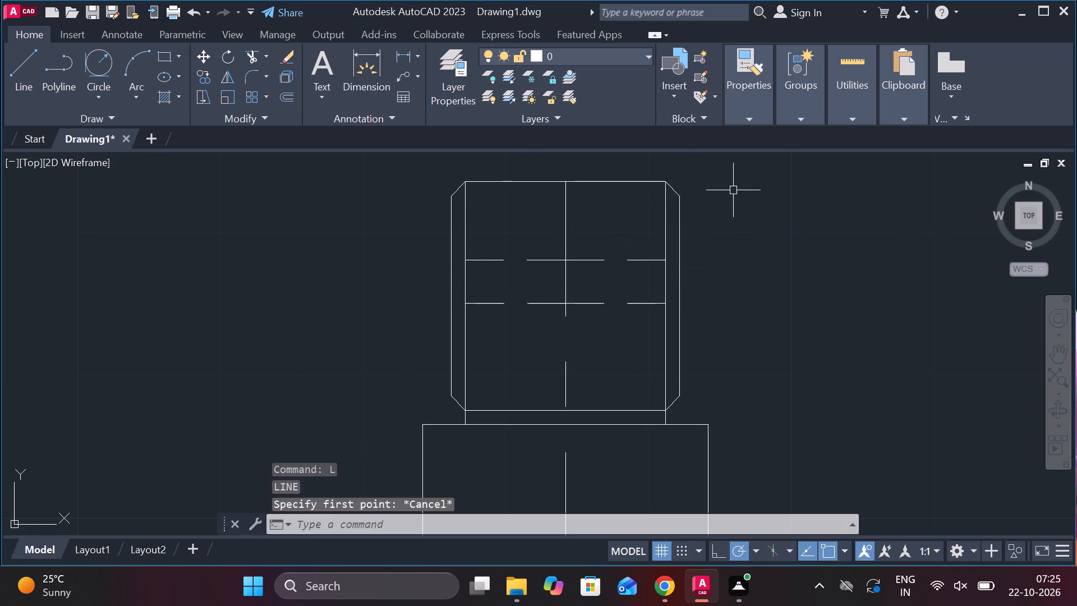
Draw a horizontal line from the front view's Ø3 hole center mark across to just beyond the side view's threaded end.
{"action": "scroll", "coordinate": [733, 190], "scroll_direction": "down", "scroll_amount": 1}
{"action": "scroll", "coordinate": [700, 245], "scroll_direction": "down", "scroll_amount": 1}
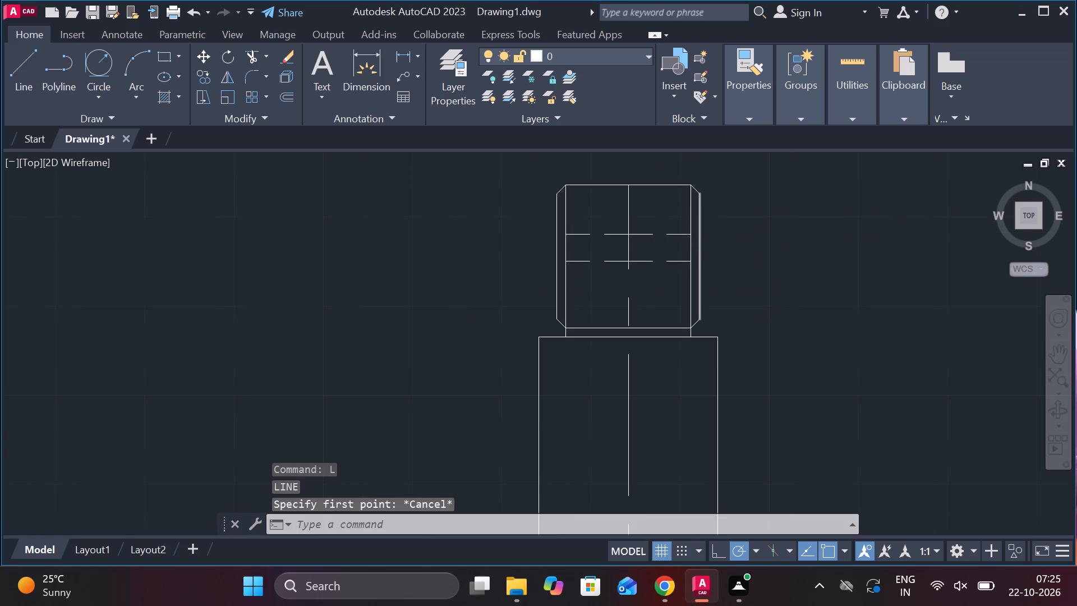
{"action": "key", "text": "l"}
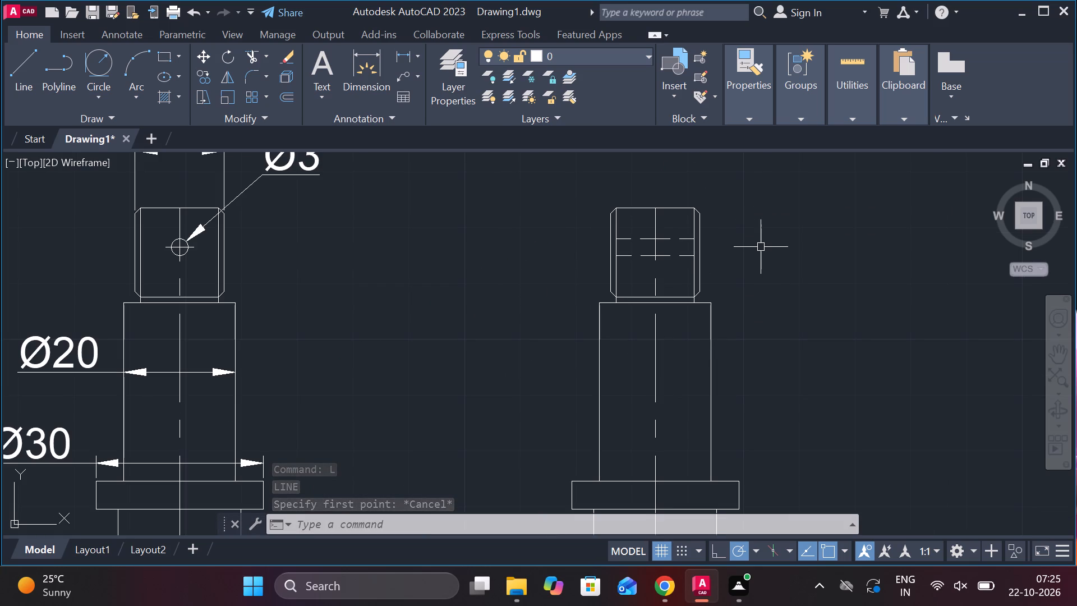
{"action": "key", "text": "Return"}
{"action": "scroll", "coordinate": [418, 278], "scroll_direction": "down", "scroll_amount": 1}
{"action": "scroll", "coordinate": [310, 276], "scroll_direction": "up", "scroll_amount": 2}
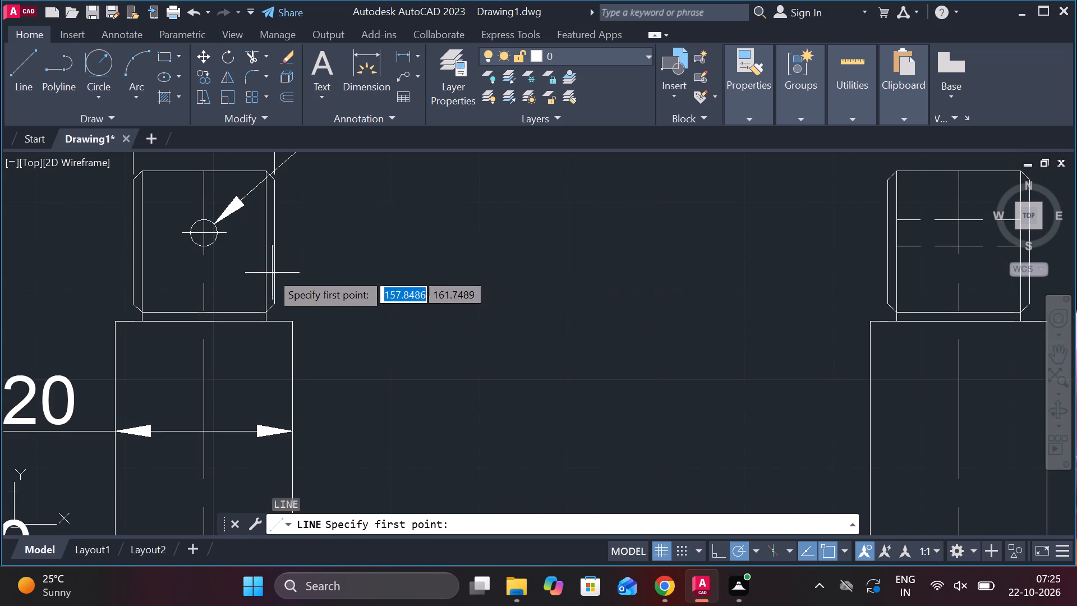
{"action": "left_click", "coordinate": [225, 239]}
{"action": "middle_click_drag", "start_coordinate": [719, 242], "coordinate": [495, 251]}
{"action": "left_click", "coordinate": [849, 247]}
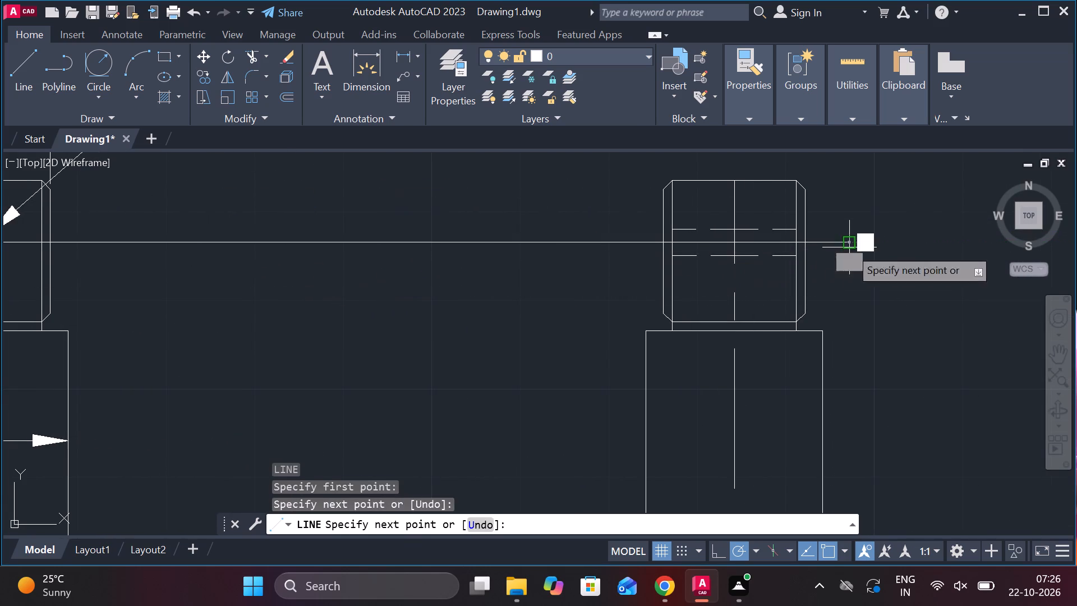
{"action": "key", "text": "Escape"}
Trim the projection line between the two views and erase its leftover piece beside the front view's Ø3 hole.
{"action": "type", "text": "TR"}
{"action": "key", "text": "space"}
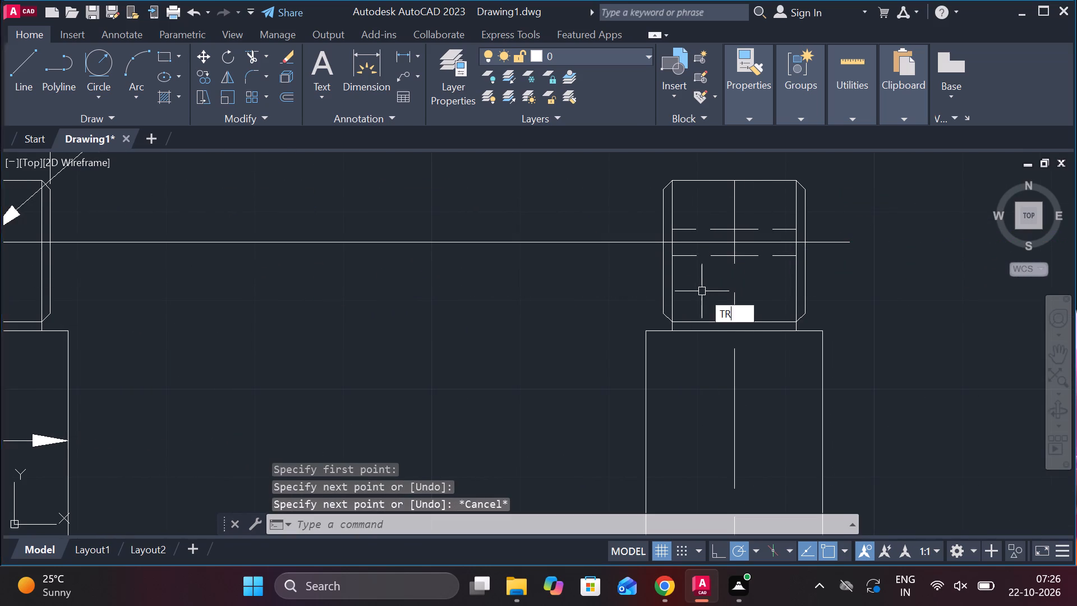
{"action": "left_click", "coordinate": [590, 244]}
{"action": "scroll", "coordinate": [590, 244], "scroll_direction": "down", "scroll_amount": 3}
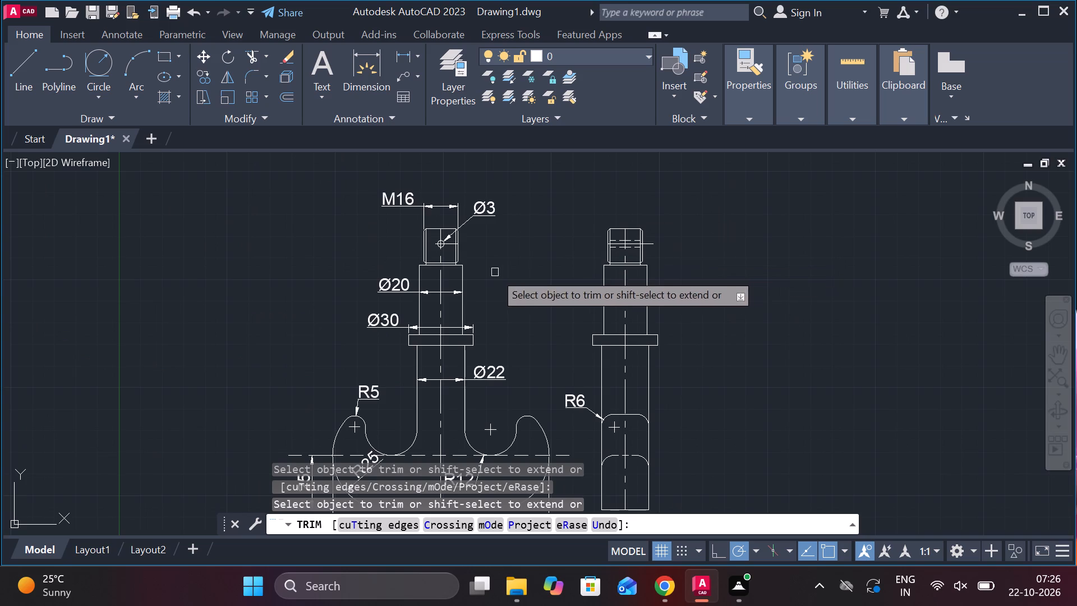
{"action": "scroll", "coordinate": [433, 267], "scroll_direction": "up", "scroll_amount": 2}
{"action": "key", "text": "Escape"}
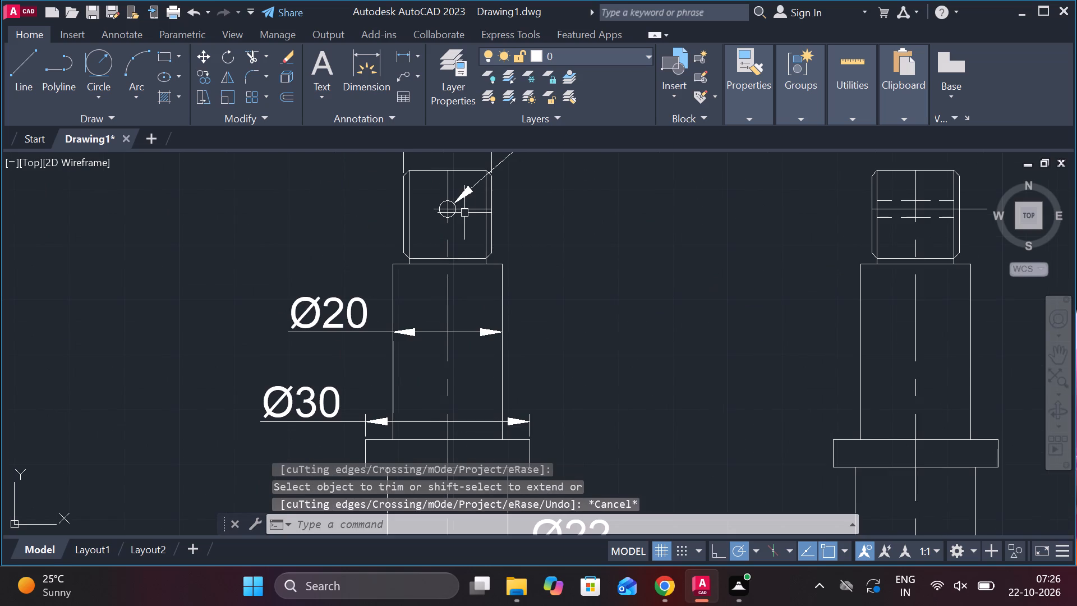
{"action": "left_click", "coordinate": [468, 209]}
{"action": "type", "text": "E"}
{"action": "key", "text": "space"}
Stretch the left end of the side view's horizontal hole line slightly past the threaded end's left edge.
{"action": "middle_click_drag", "start_coordinate": [717, 252], "coordinate": [705, 252]}
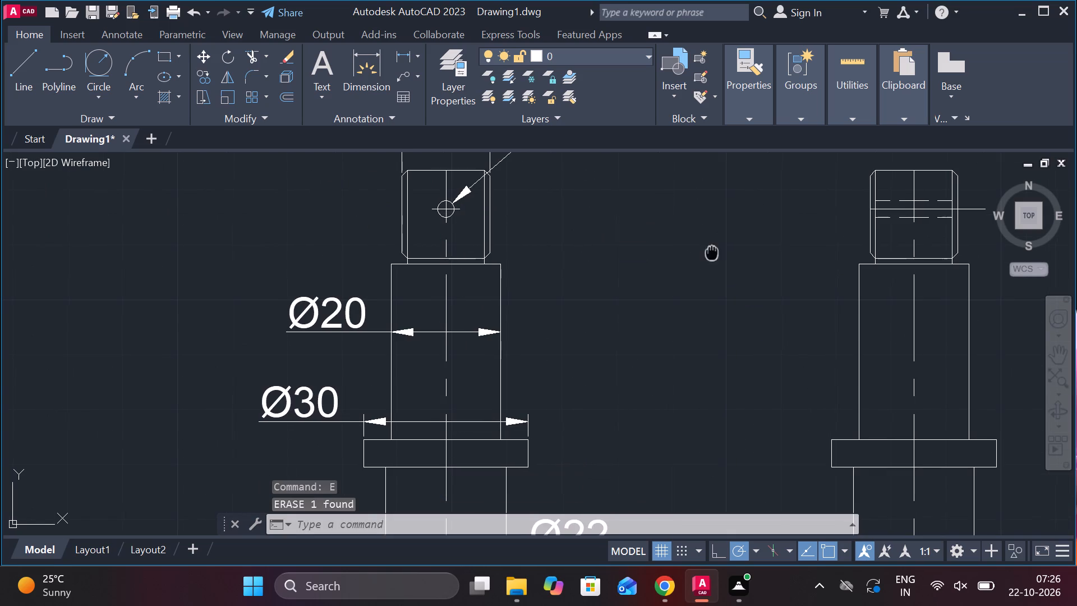
{"action": "middle_click_drag", "start_coordinate": [705, 252], "coordinate": [512, 275]}
{"action": "scroll", "coordinate": [650, 216], "scroll_direction": "up", "scroll_amount": 2}
{"action": "middle_click_drag", "start_coordinate": [555, 181], "coordinate": [456, 185]}
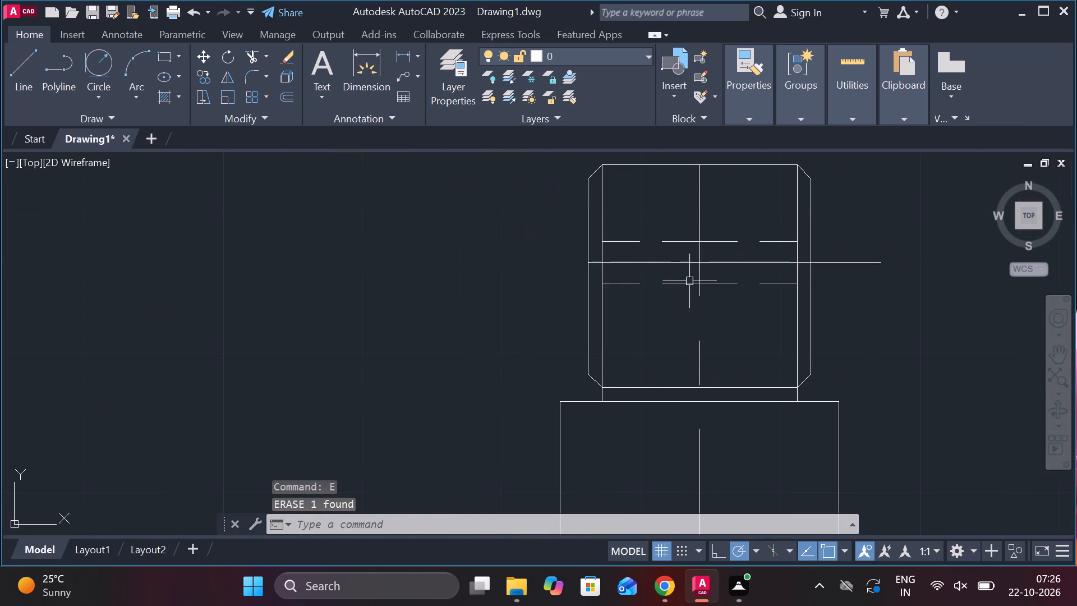
{"action": "left_click", "coordinate": [661, 264]}
{"action": "left_click", "coordinate": [589, 263]}
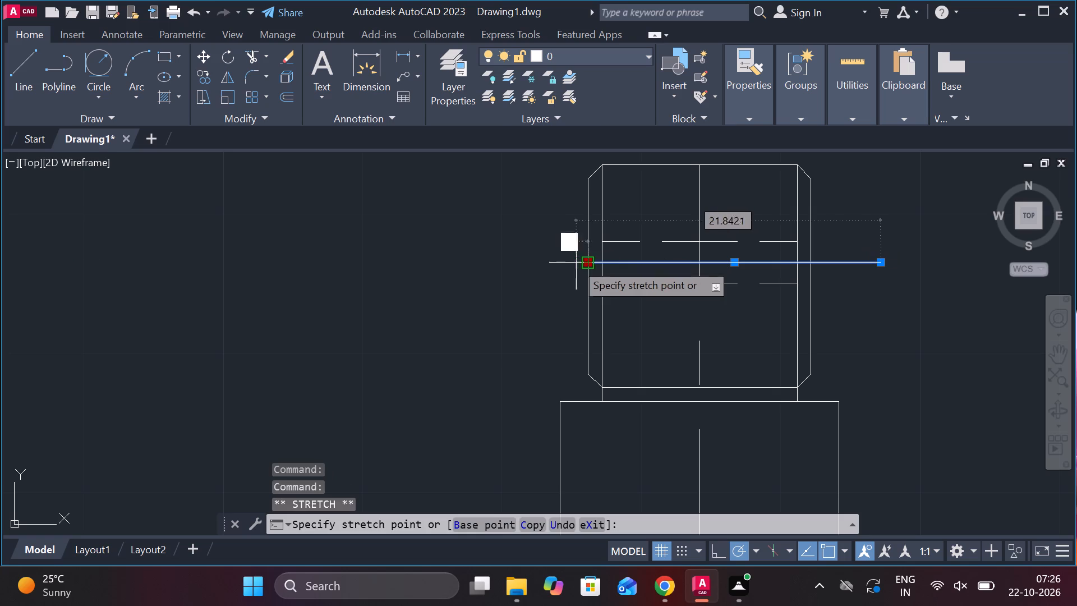
{"action": "left_click", "coordinate": [559, 263]}
{"action": "key", "text": "Escape"}
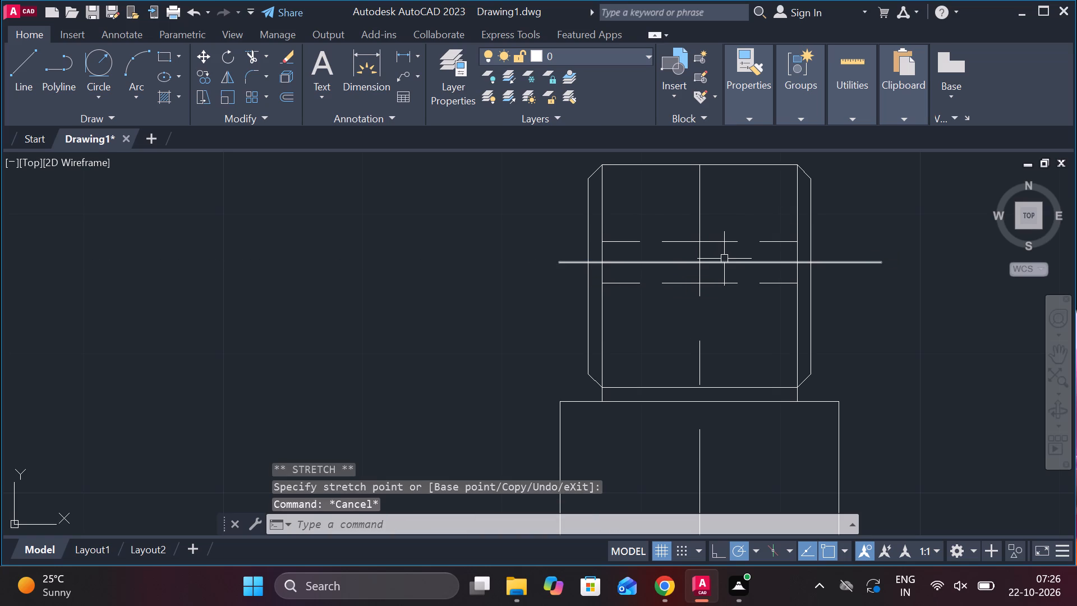
Change the linetype of the side view's horizontal hole line to CENTER.
{"action": "left_click", "coordinate": [725, 259]}
{"action": "left_click", "coordinate": [750, 123]}
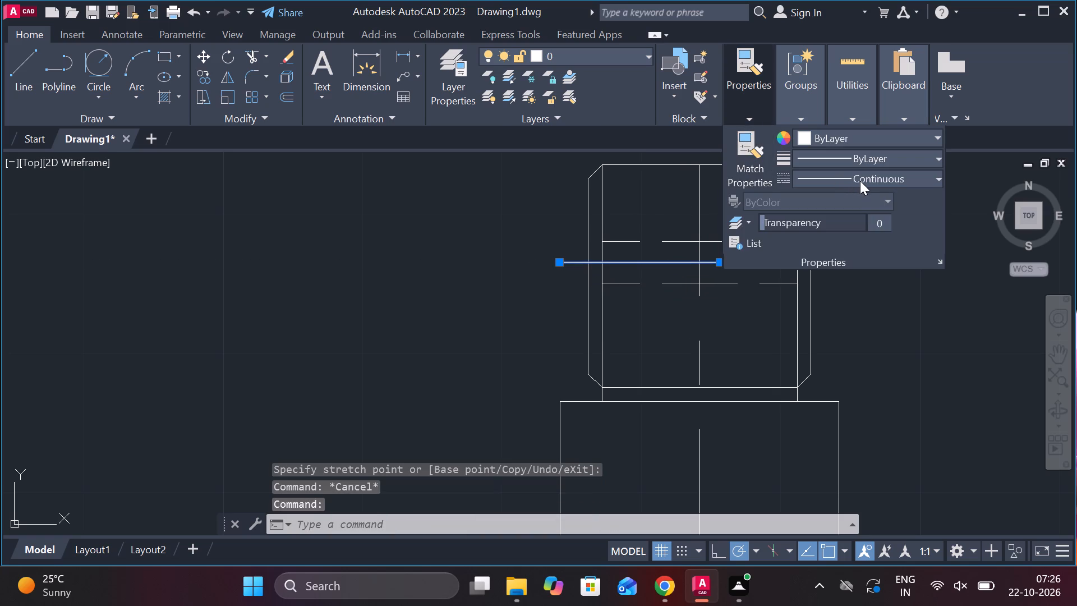
{"action": "left_click", "coordinate": [860, 181]}
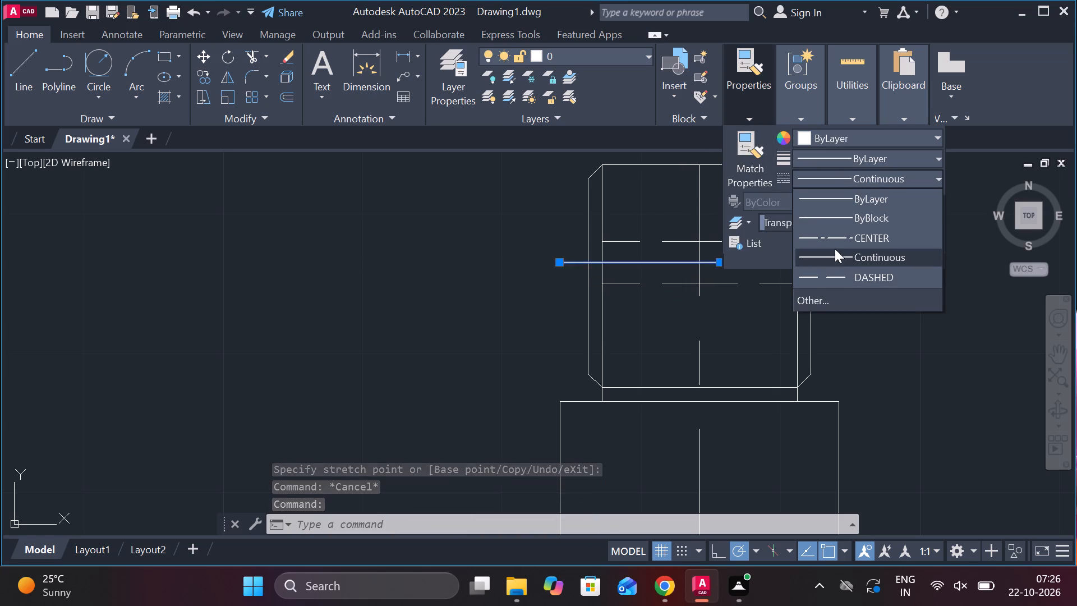
{"action": "left_click", "coordinate": [831, 242]}
{"action": "key", "text": "Escape"}
{"action": "key", "text": "Escape"}
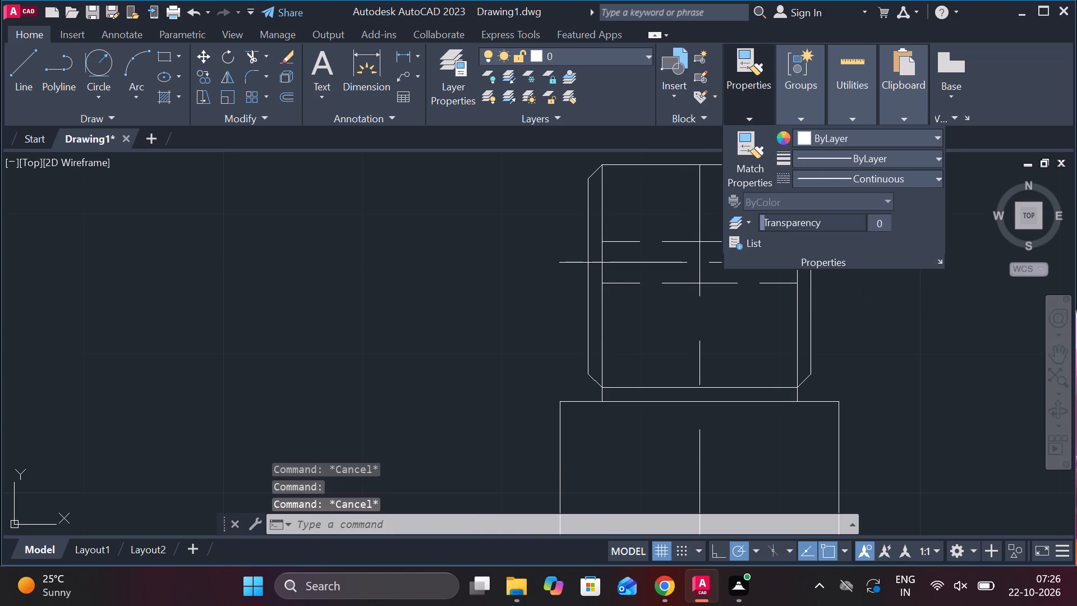
Add a vertical linear dimension from the side view's top edge to the hole centerline, placed right of the threaded end.
{"action": "left_click", "coordinate": [408, 54]}
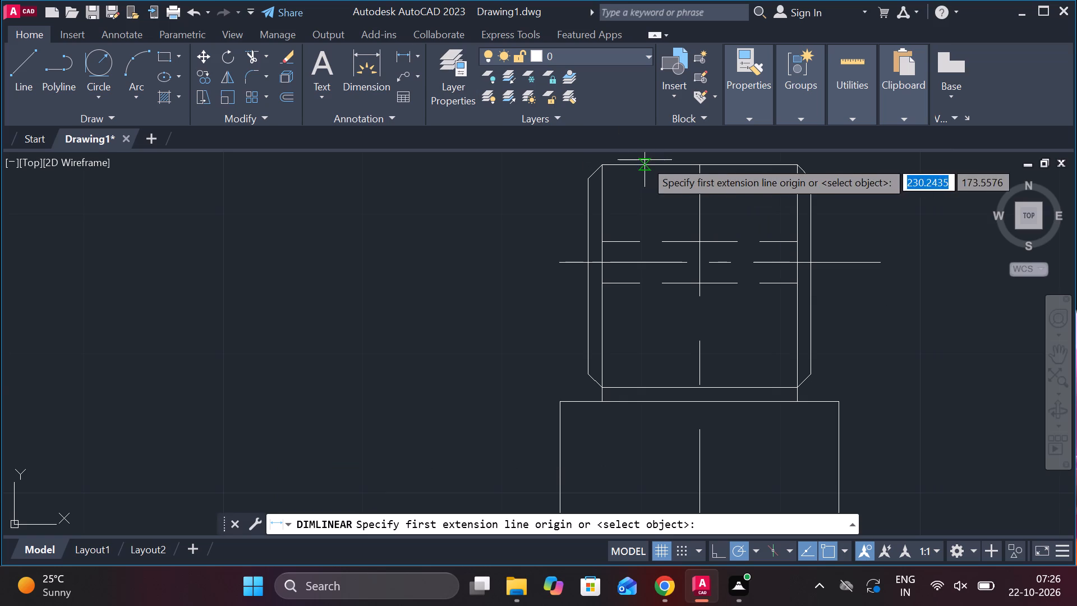
{"action": "left_click", "coordinate": [697, 168]}
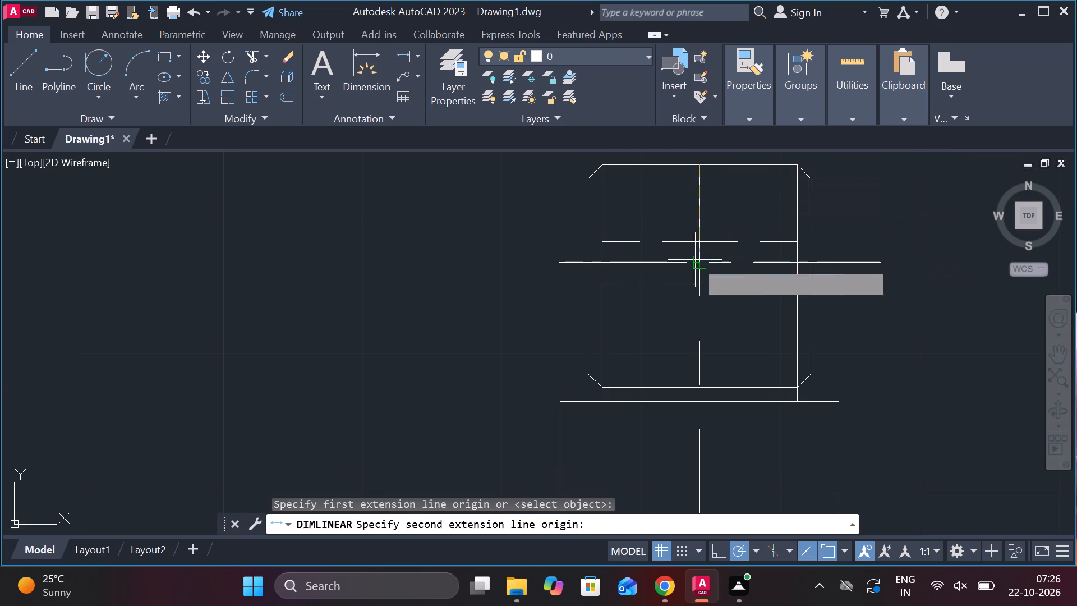
{"action": "left_click", "coordinate": [703, 267]}
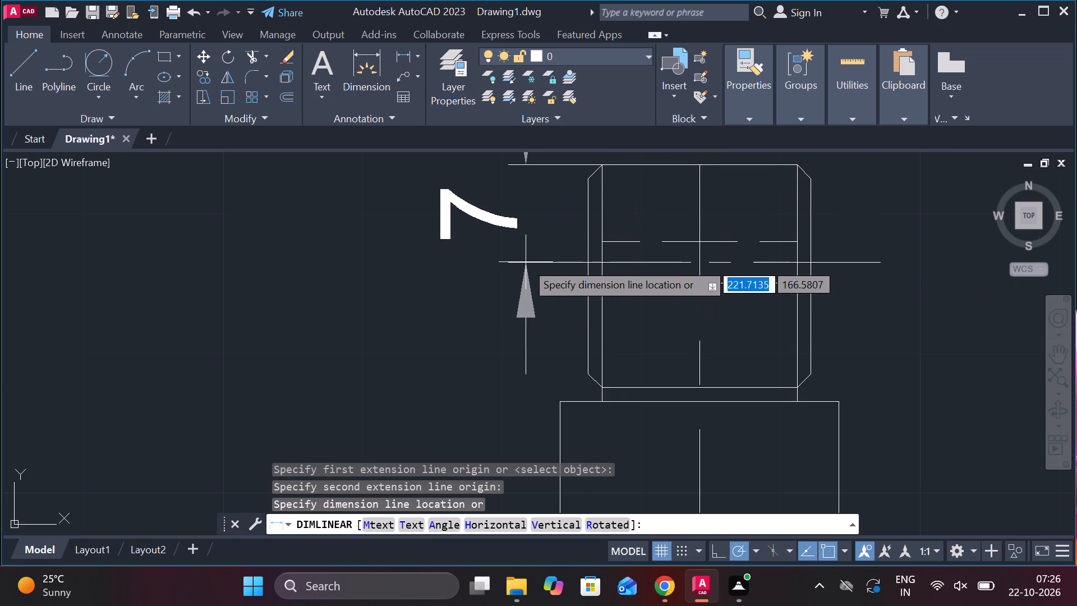
{"action": "middle_click_drag", "start_coordinate": [711, 260], "coordinate": [540, 184]}
{"action": "scroll", "coordinate": [540, 184], "scroll_direction": "down", "scroll_amount": 1}
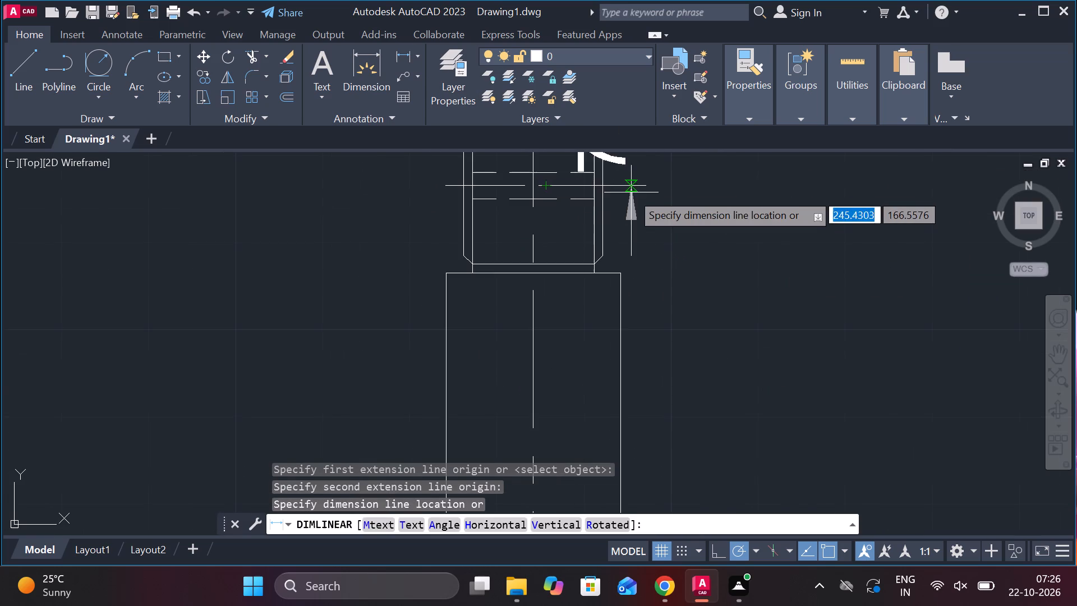
{"action": "scroll", "coordinate": [631, 192], "scroll_direction": "down", "scroll_amount": 1}
{"action": "middle_click_drag", "start_coordinate": [674, 210], "coordinate": [683, 213]}
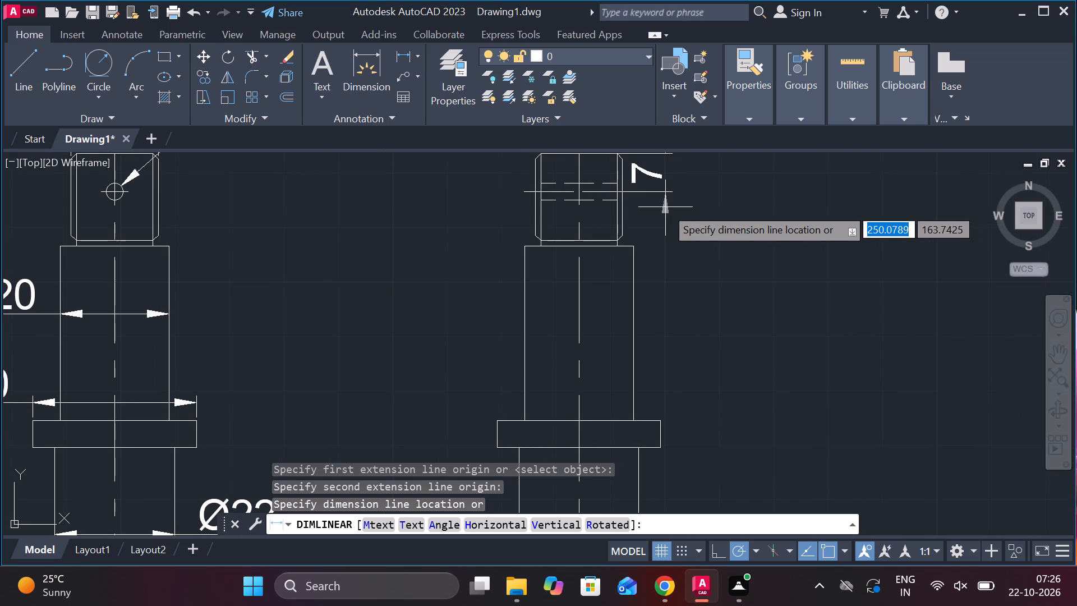
{"action": "left_click", "coordinate": [671, 207]}
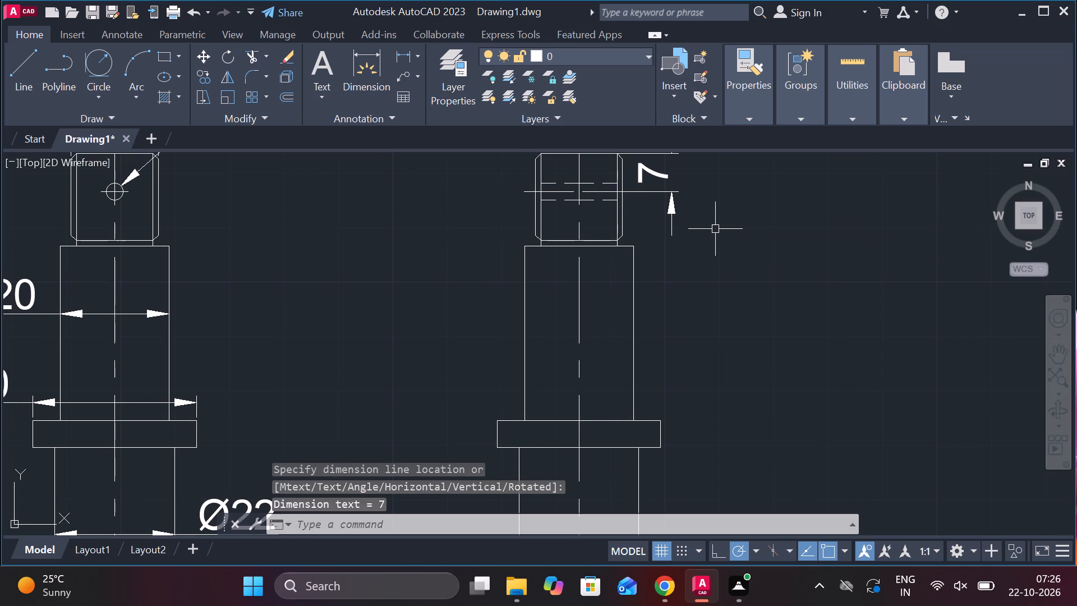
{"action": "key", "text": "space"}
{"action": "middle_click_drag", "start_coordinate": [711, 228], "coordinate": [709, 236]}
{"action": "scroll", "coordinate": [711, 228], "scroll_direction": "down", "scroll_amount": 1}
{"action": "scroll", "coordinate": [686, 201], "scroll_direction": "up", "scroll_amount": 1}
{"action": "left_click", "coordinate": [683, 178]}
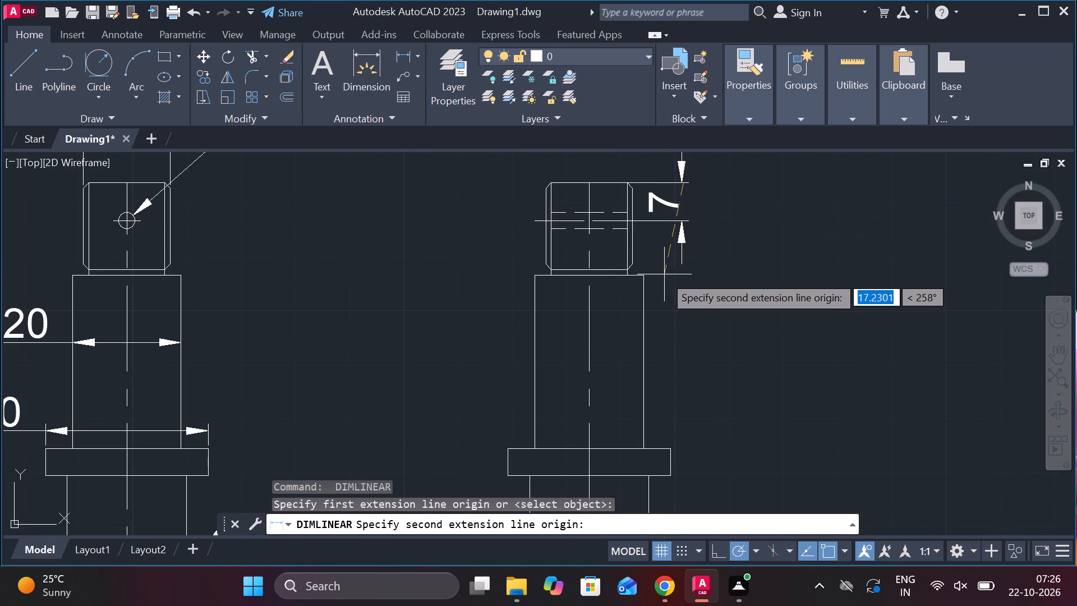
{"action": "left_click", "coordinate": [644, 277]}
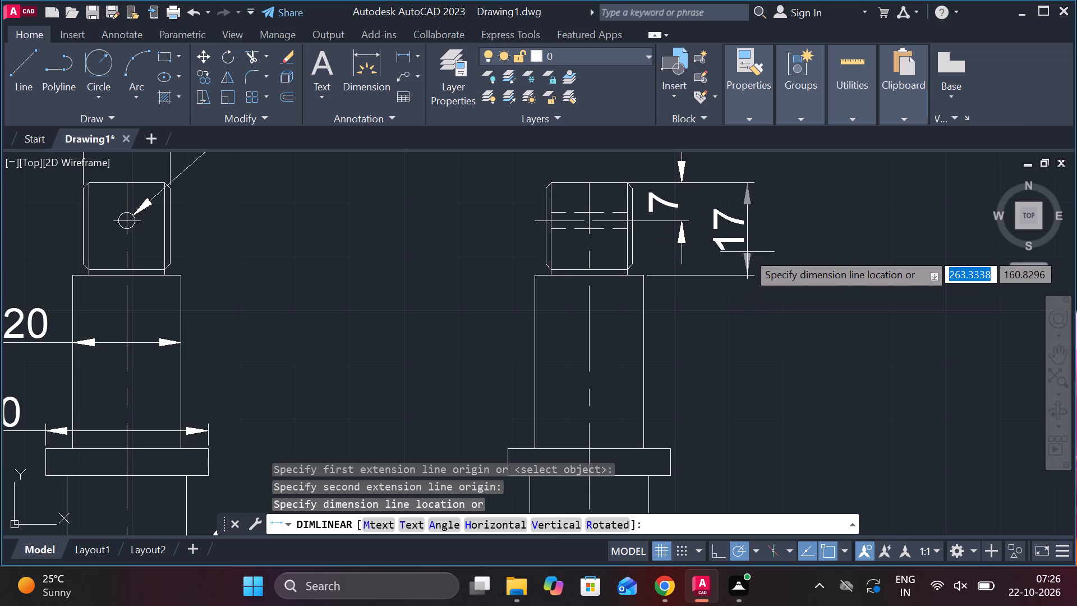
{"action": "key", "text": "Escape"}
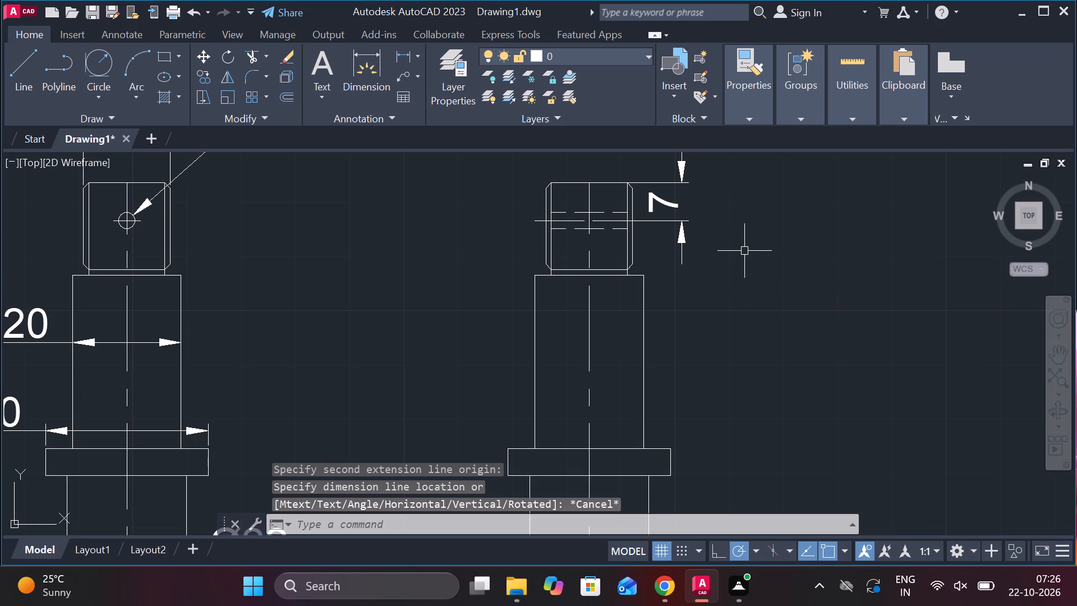
Add a vertical linear dimension for the side view's threaded-end height, placed to the right of the hole-position dimension.
{"action": "key", "text": "space"}
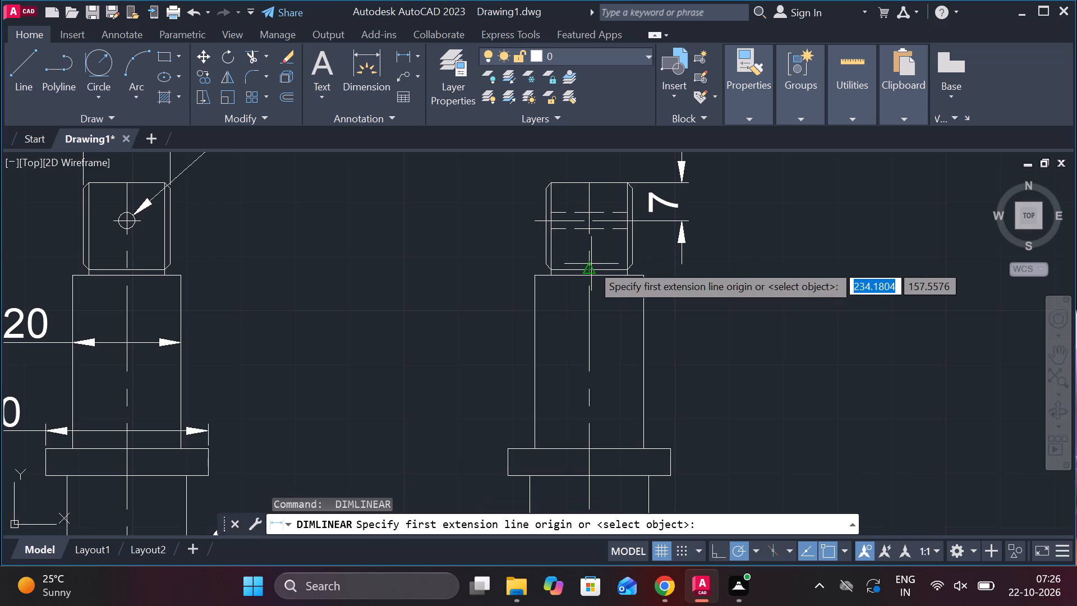
{"action": "left_click", "coordinate": [591, 264]}
{"action": "left_click", "coordinate": [644, 183]}
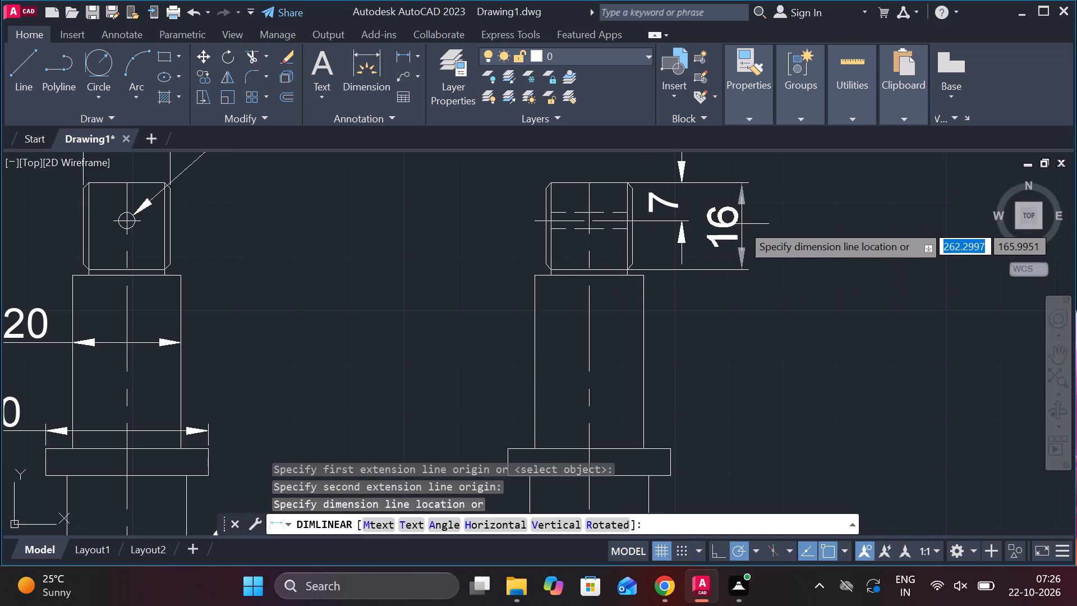
{"action": "left_click", "coordinate": [733, 224]}
Add a vertical linear dimension for the side view's upper shank between thread neck and collar, in line with the threaded-end dimension.
{"action": "middle_click_drag", "start_coordinate": [813, 255], "coordinate": [792, 247]}
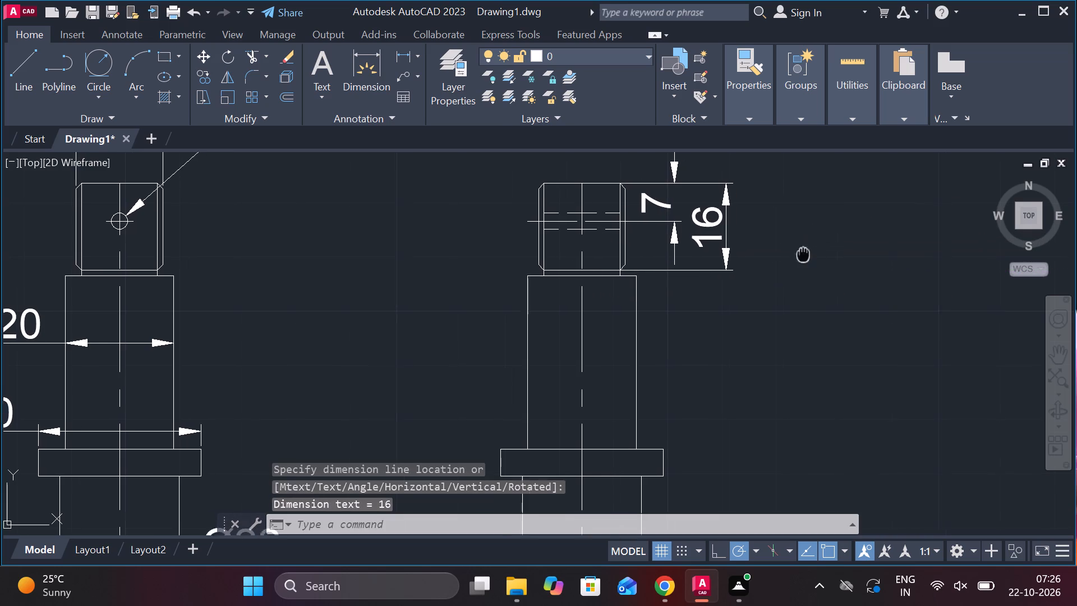
{"action": "middle_click_drag", "start_coordinate": [792, 247], "coordinate": [780, 239]}
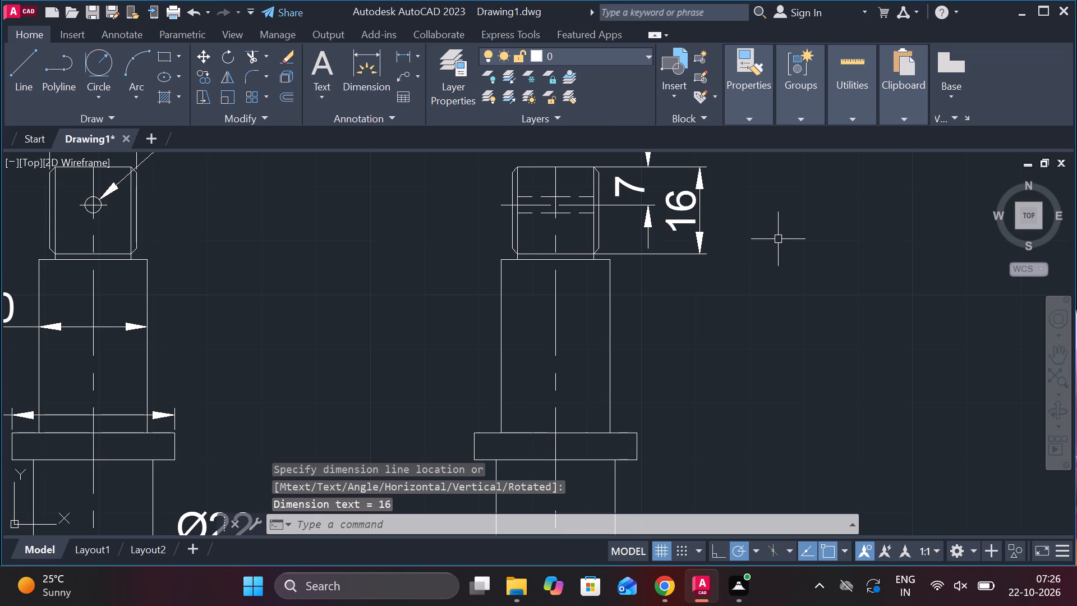
{"action": "key", "text": "space"}
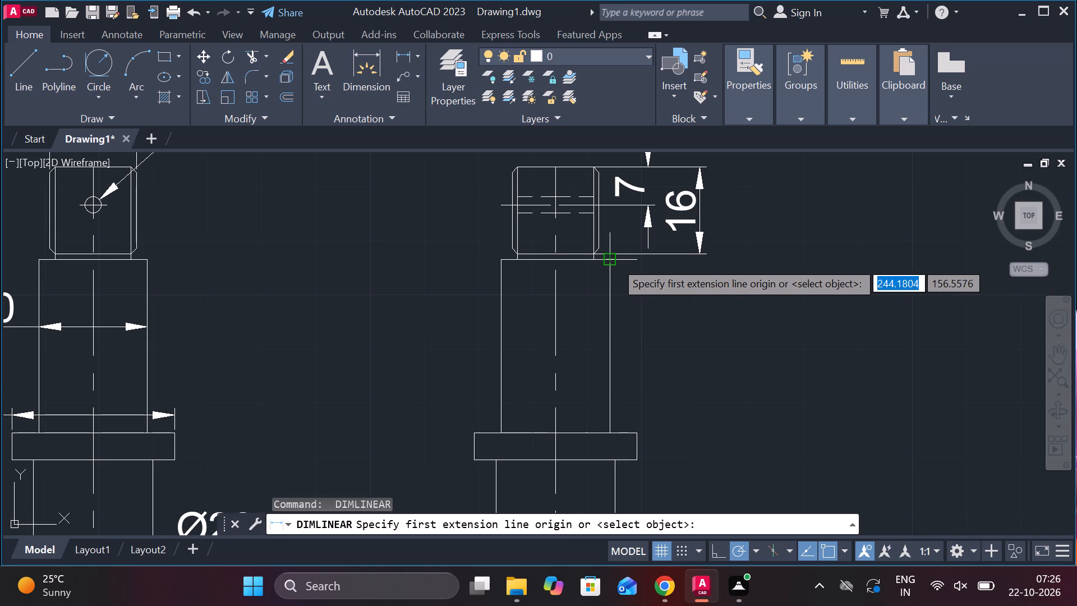
{"action": "left_click", "coordinate": [615, 261]}
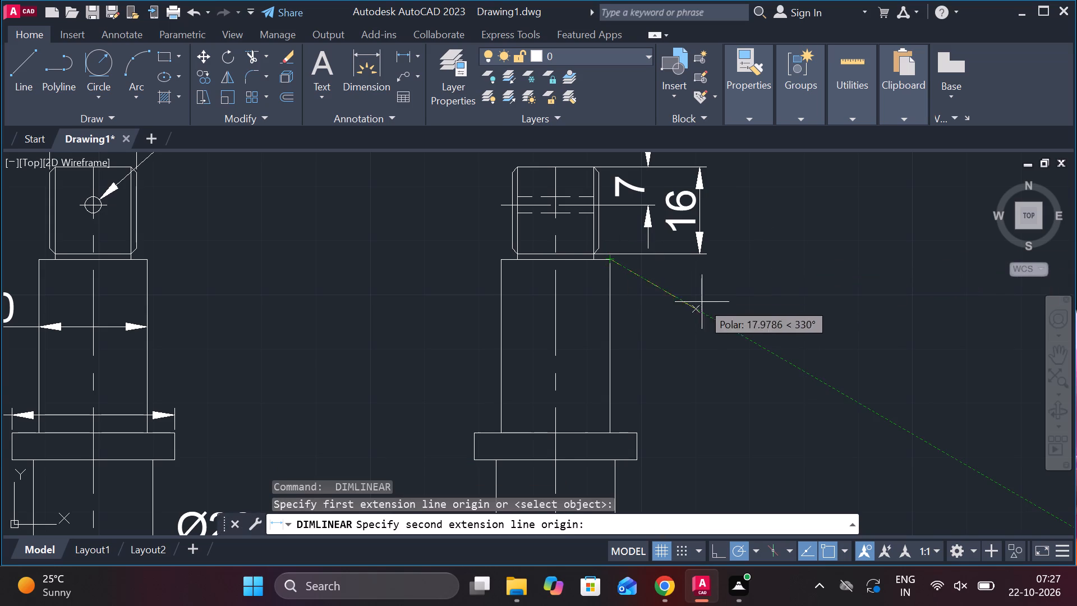
{"action": "left_click", "coordinate": [637, 429]}
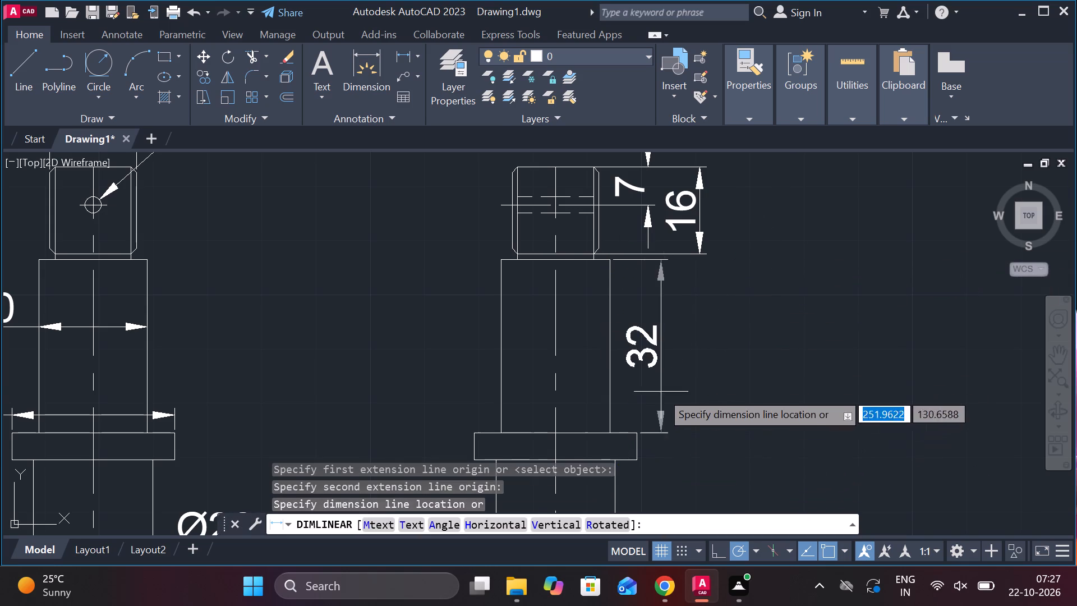
{"action": "left_click", "coordinate": [701, 250]}
Add a vertical linear dimension for the side view's collar thickness, in line with the upper-shank dimension.
{"action": "middle_click_drag", "start_coordinate": [763, 300], "coordinate": [691, 159]}
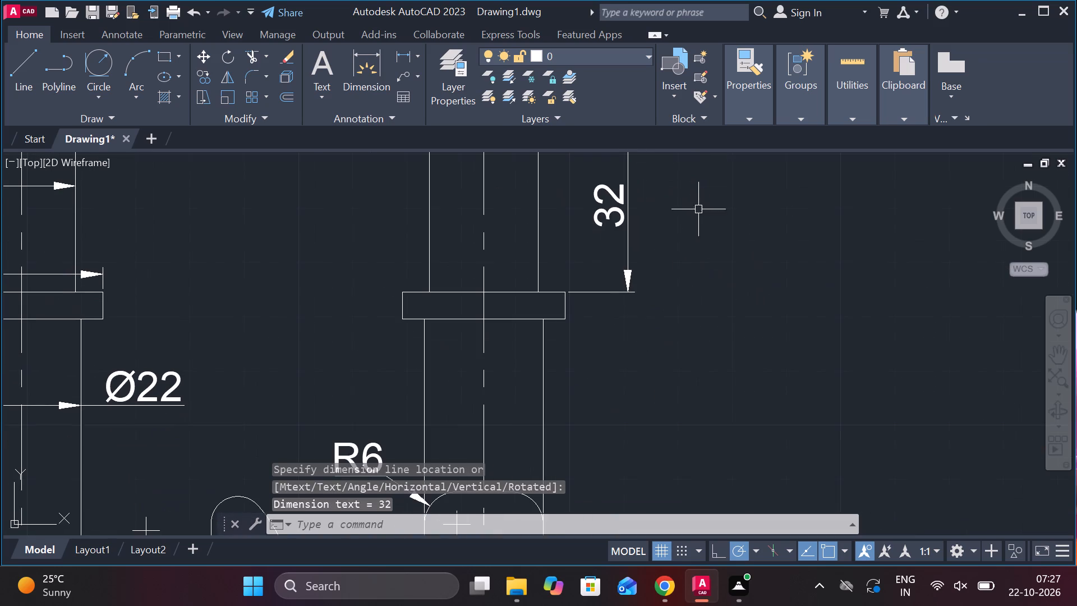
{"action": "key", "text": "space"}
{"action": "left_click", "coordinate": [563, 287]}
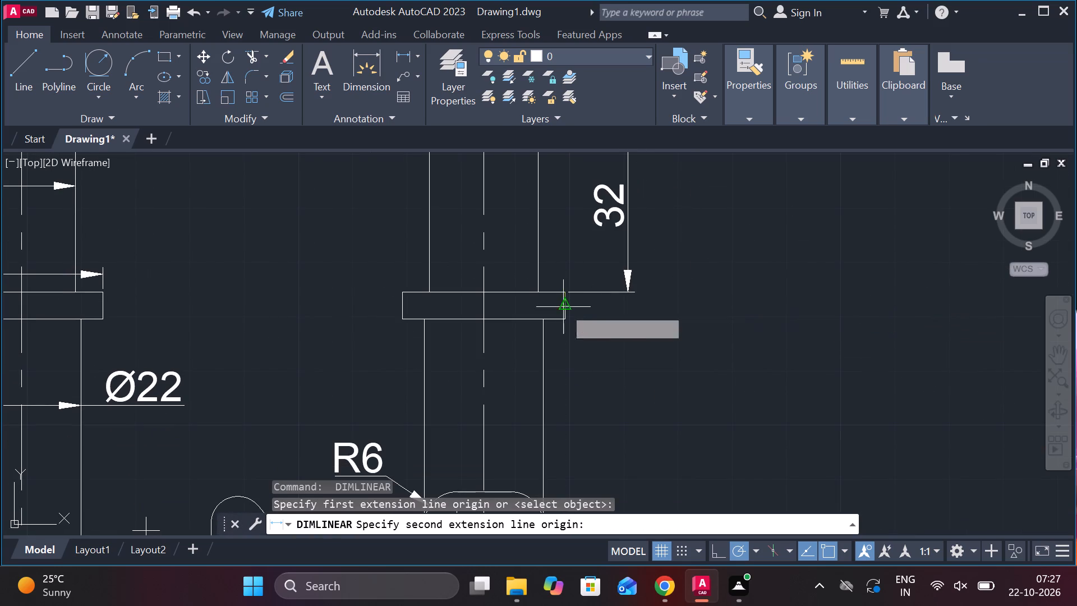
{"action": "left_click", "coordinate": [561, 316]}
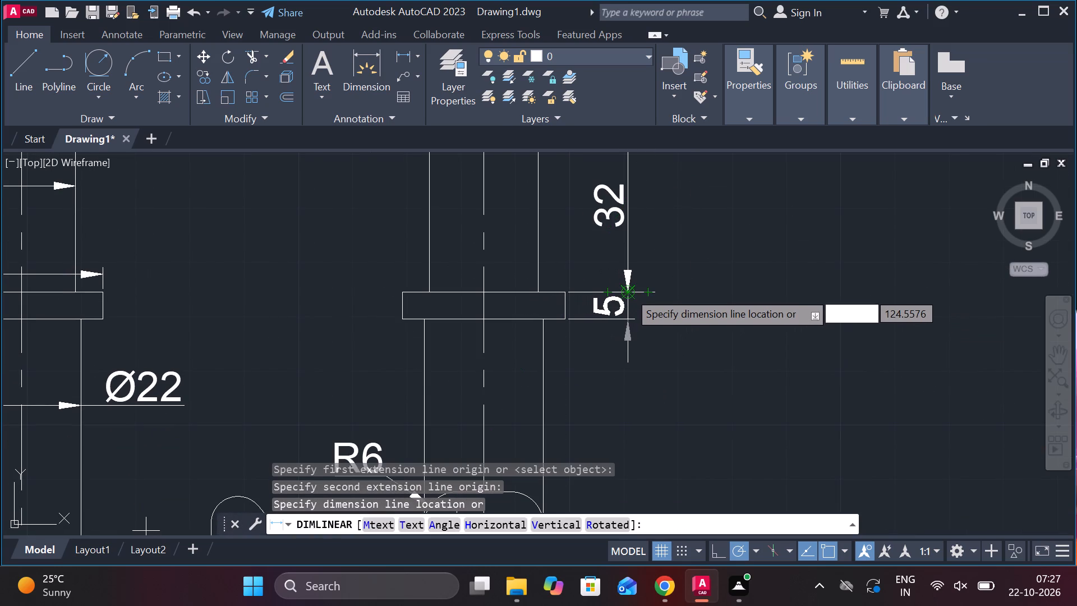
{"action": "left_click", "coordinate": [628, 291]}
Add a vertical linear dimension for the side view's lower shank, from the collar's underside to the rounded hook tip's top, in line with the collar dimension.
{"action": "middle_click_drag", "start_coordinate": [660, 320], "coordinate": [629, 305]}
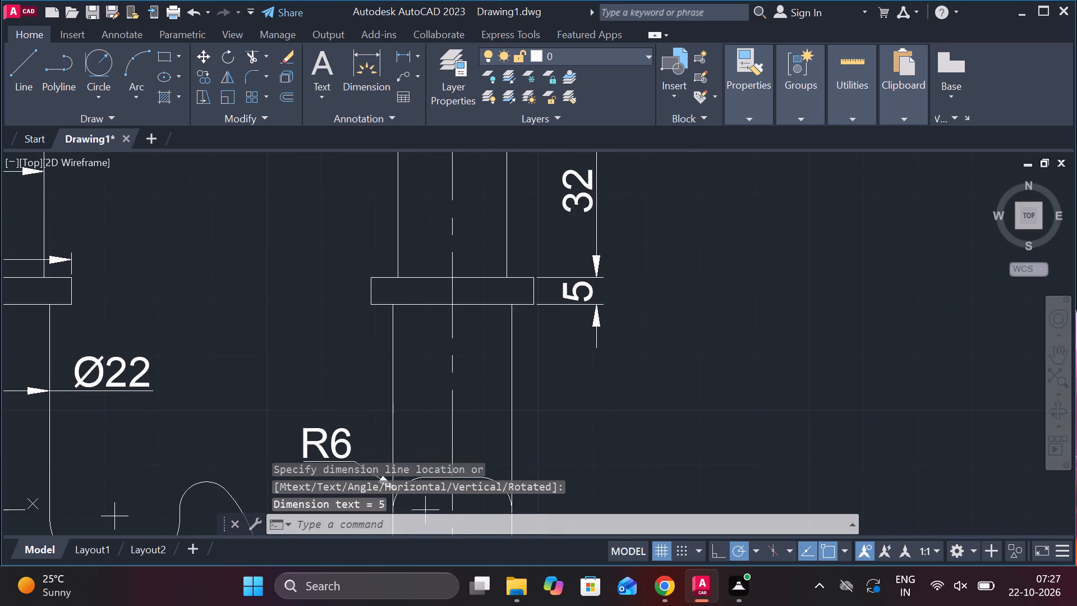
{"action": "key", "text": "space"}
{"action": "left_click", "coordinate": [533, 315]}
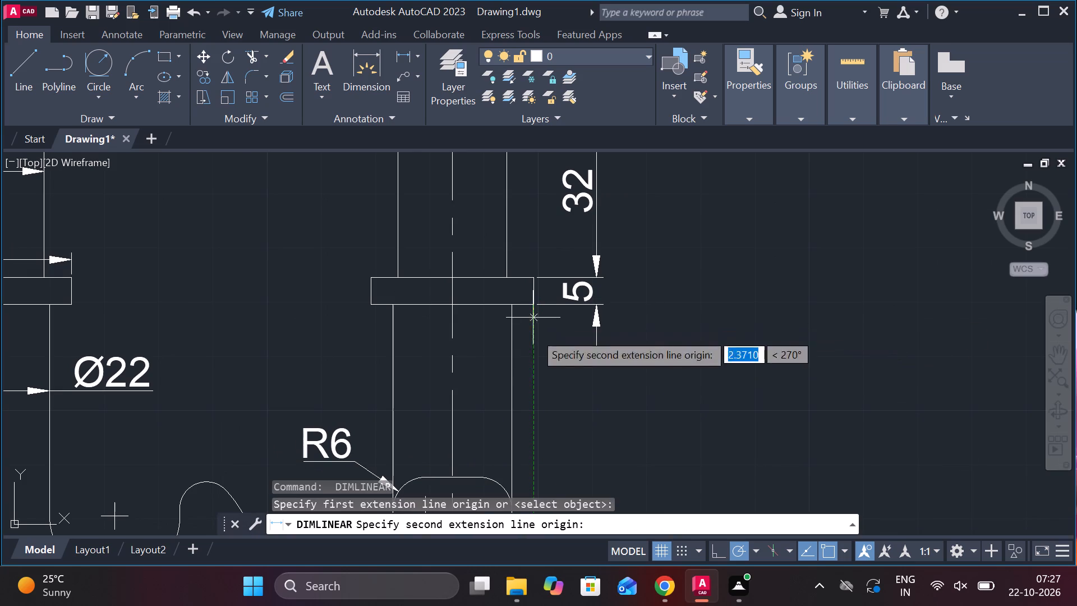
{"action": "middle_click_drag", "start_coordinate": [544, 378], "coordinate": [544, 241]}
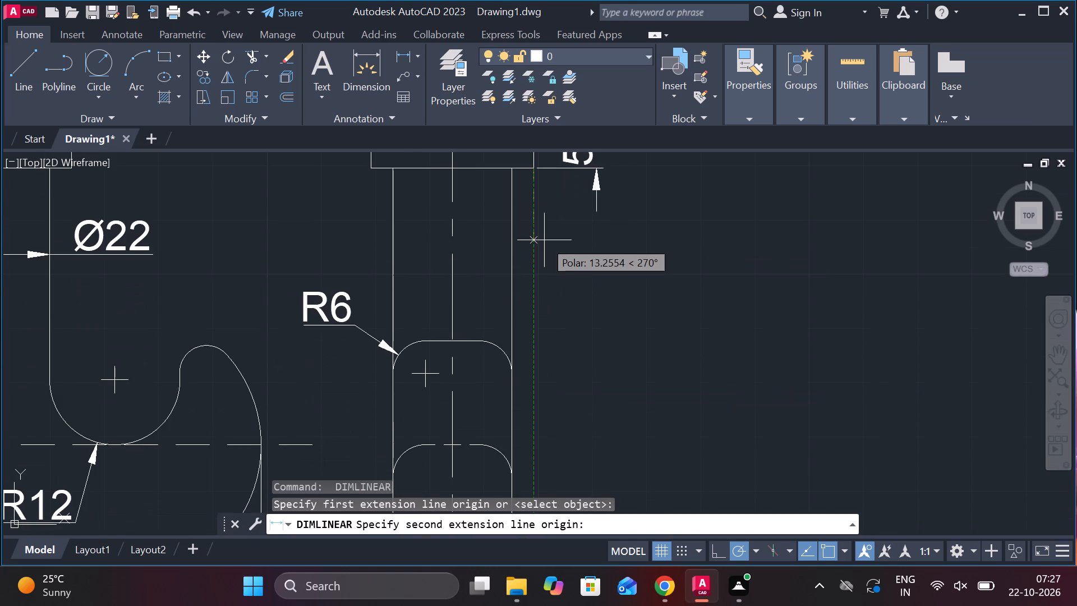
{"action": "left_click", "coordinate": [455, 340]}
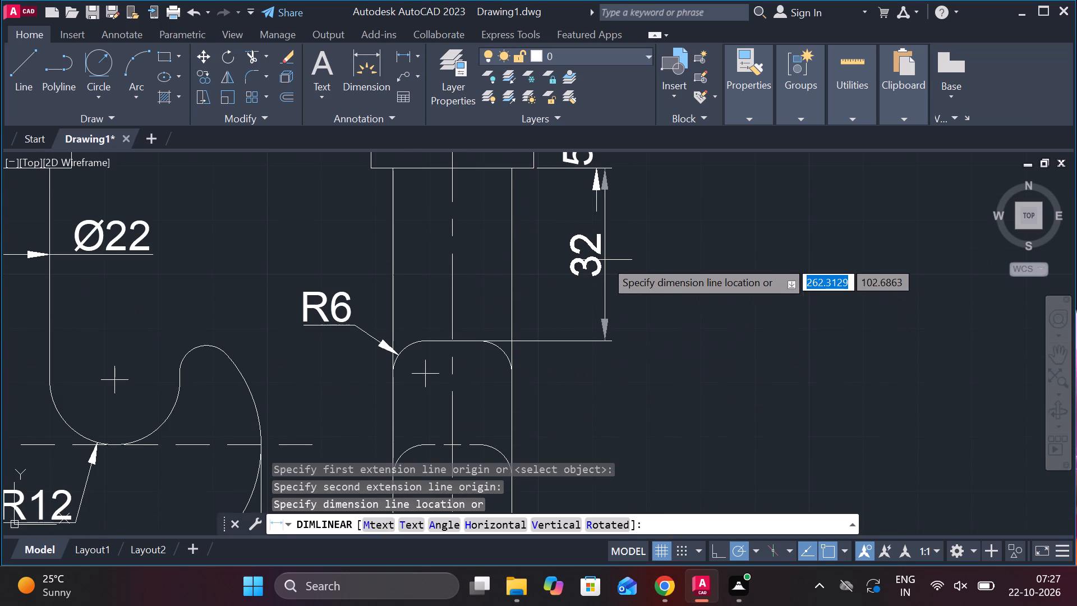
{"action": "left_click", "coordinate": [599, 168]}
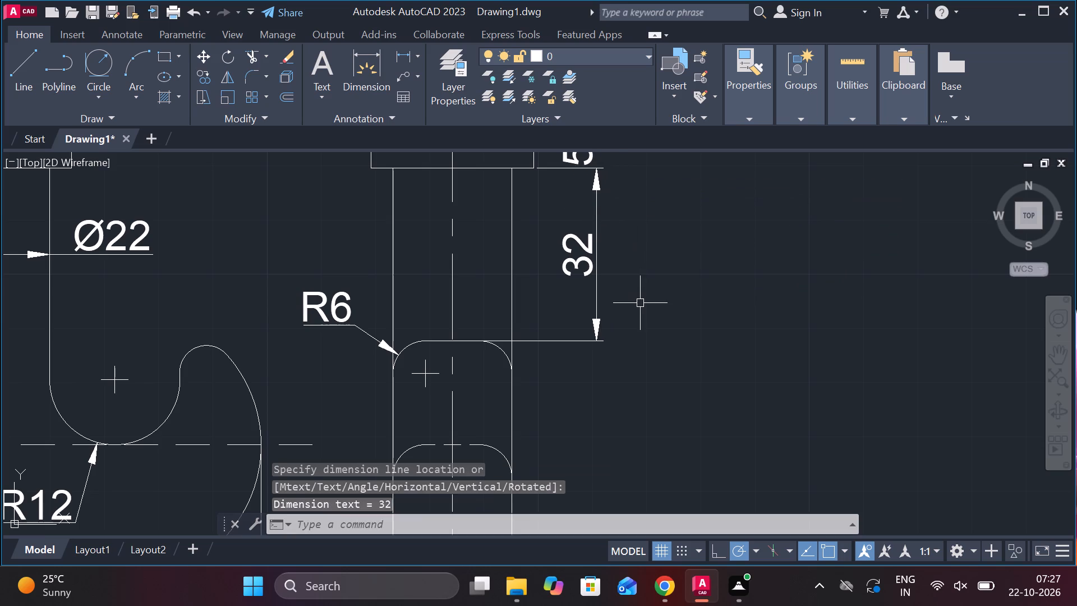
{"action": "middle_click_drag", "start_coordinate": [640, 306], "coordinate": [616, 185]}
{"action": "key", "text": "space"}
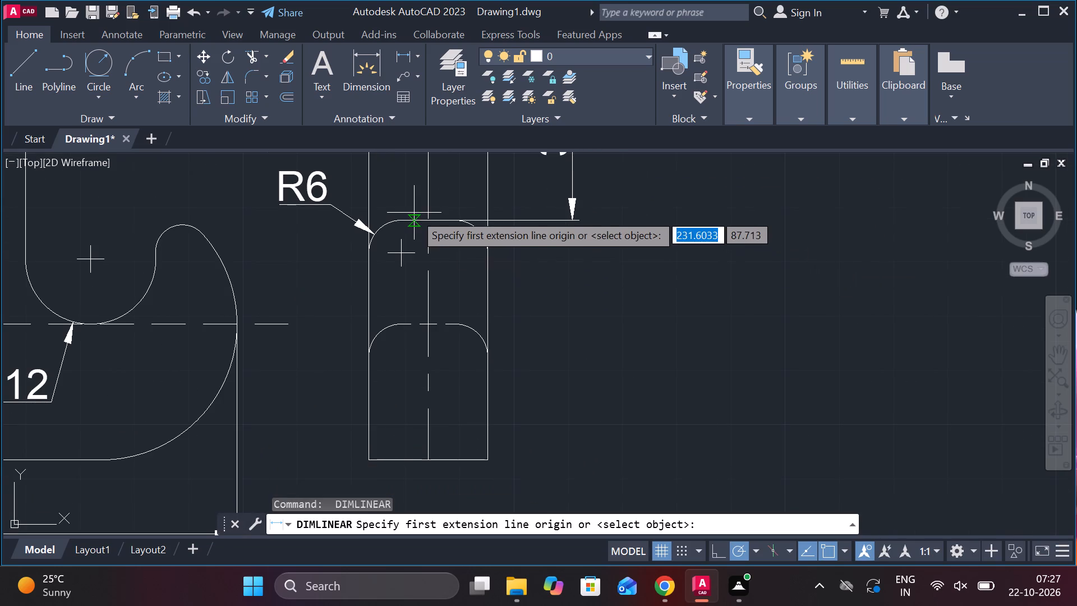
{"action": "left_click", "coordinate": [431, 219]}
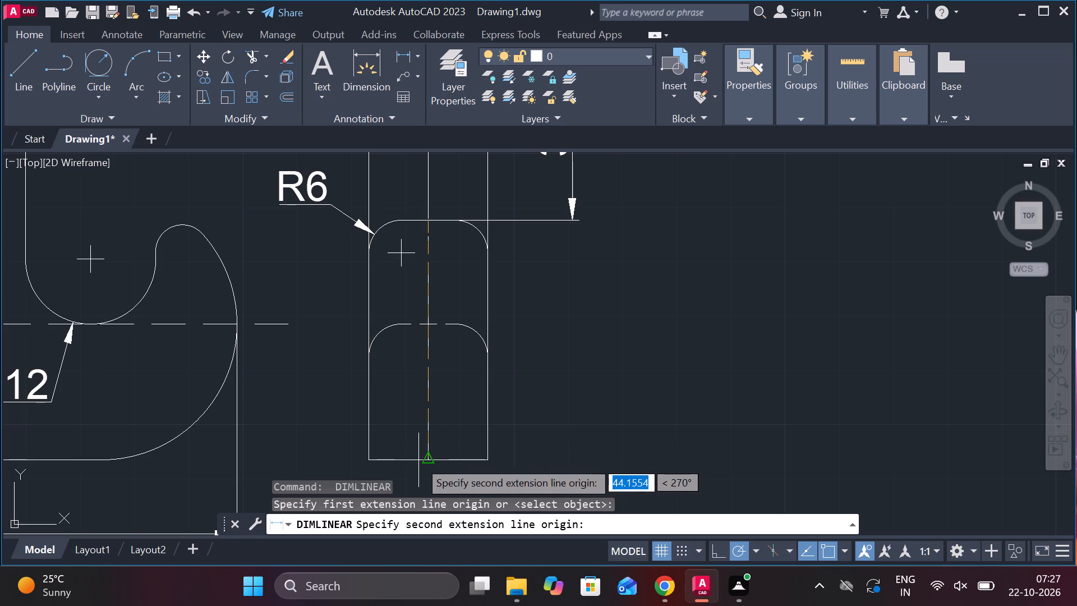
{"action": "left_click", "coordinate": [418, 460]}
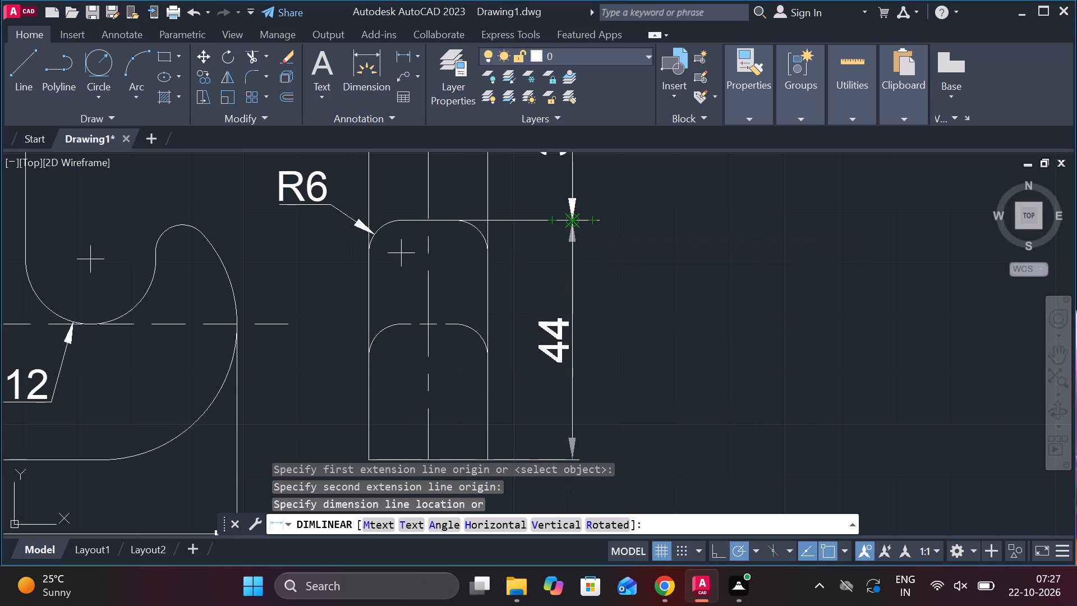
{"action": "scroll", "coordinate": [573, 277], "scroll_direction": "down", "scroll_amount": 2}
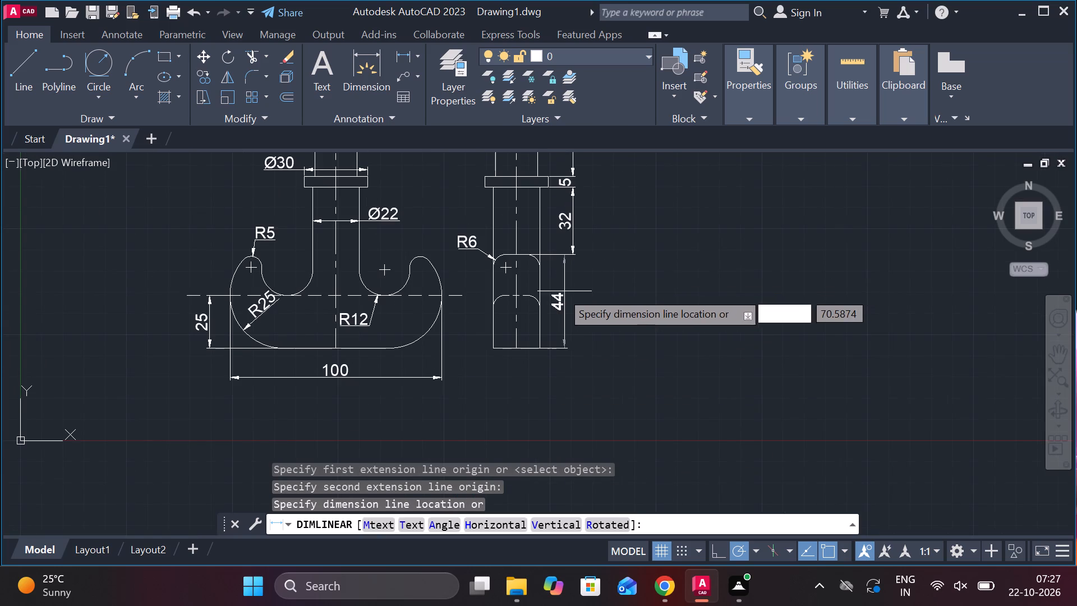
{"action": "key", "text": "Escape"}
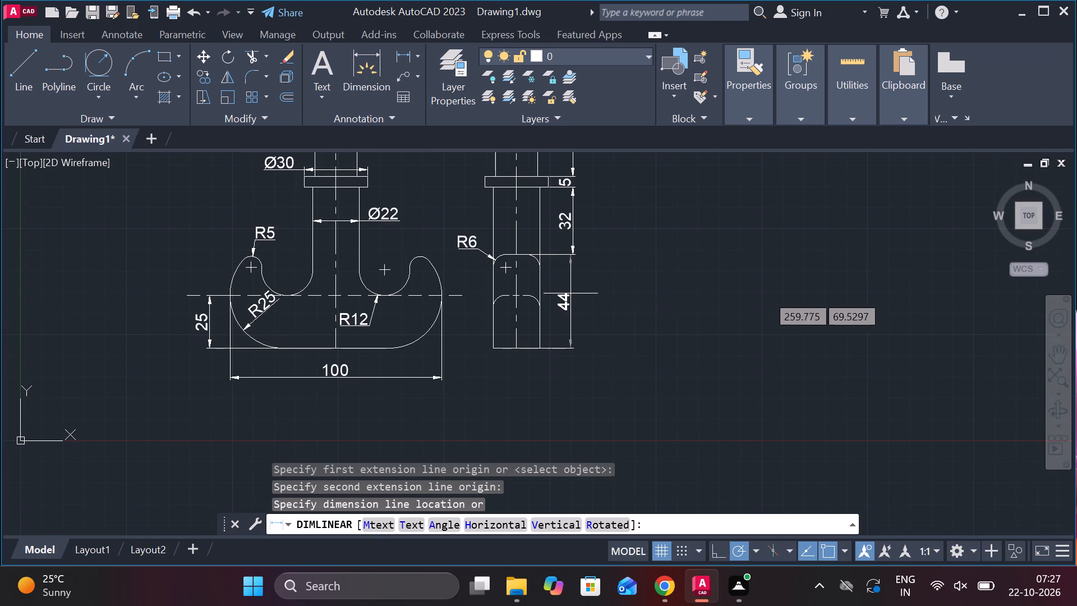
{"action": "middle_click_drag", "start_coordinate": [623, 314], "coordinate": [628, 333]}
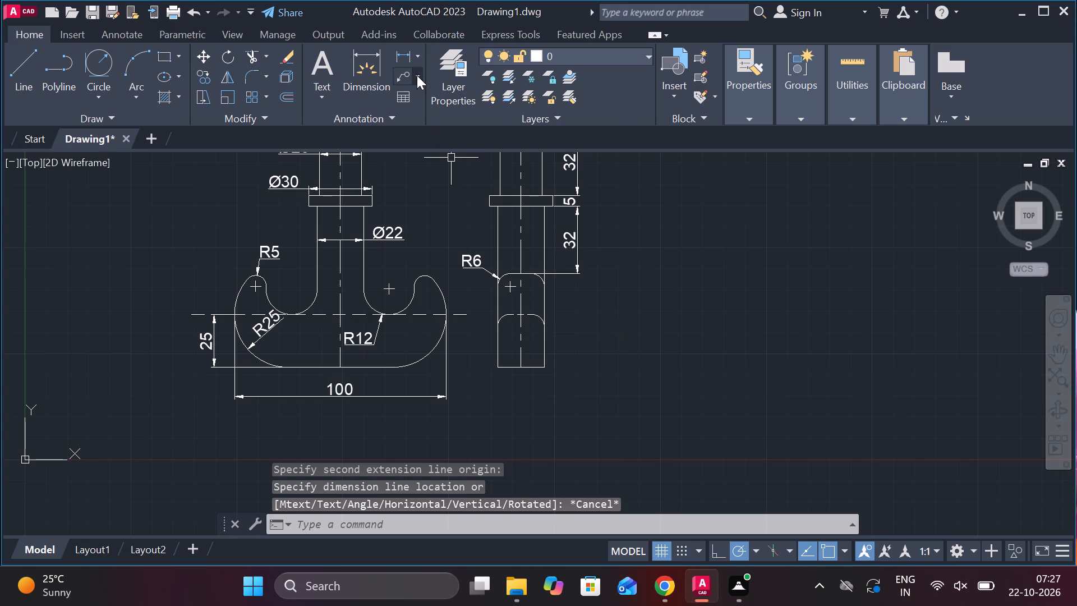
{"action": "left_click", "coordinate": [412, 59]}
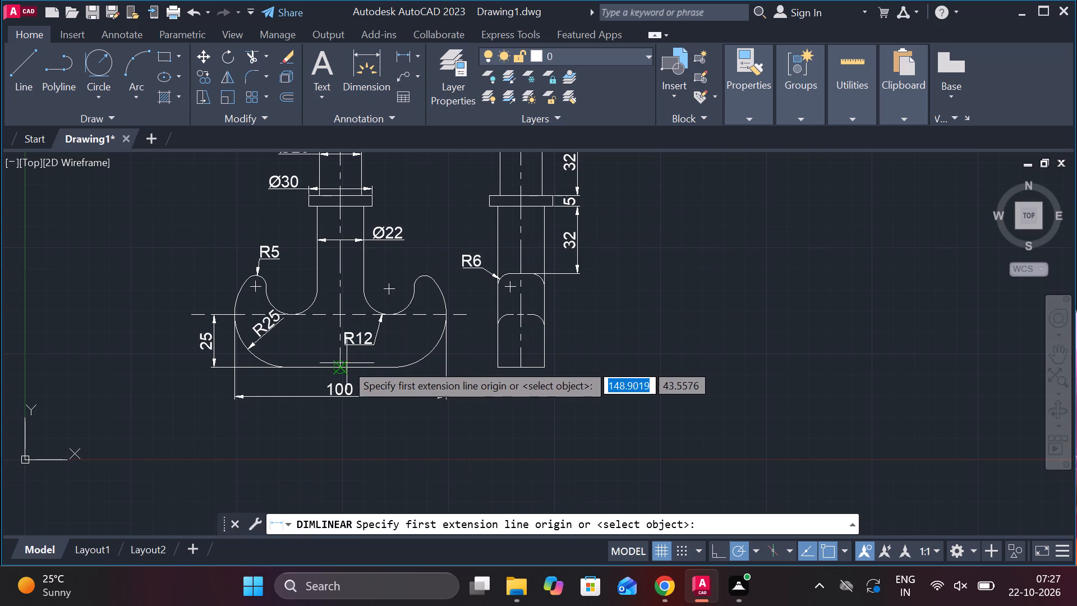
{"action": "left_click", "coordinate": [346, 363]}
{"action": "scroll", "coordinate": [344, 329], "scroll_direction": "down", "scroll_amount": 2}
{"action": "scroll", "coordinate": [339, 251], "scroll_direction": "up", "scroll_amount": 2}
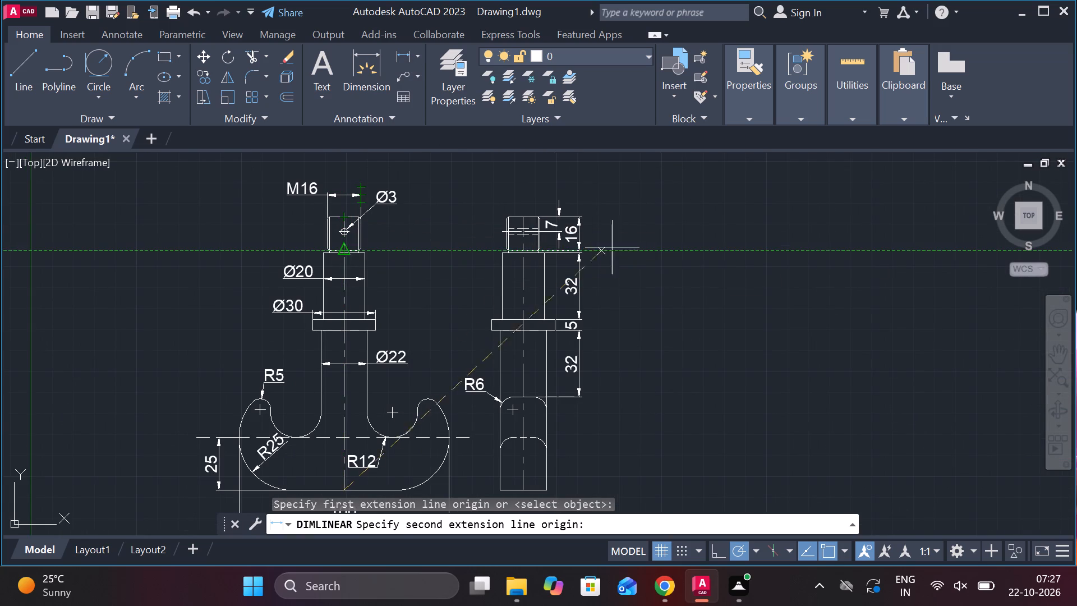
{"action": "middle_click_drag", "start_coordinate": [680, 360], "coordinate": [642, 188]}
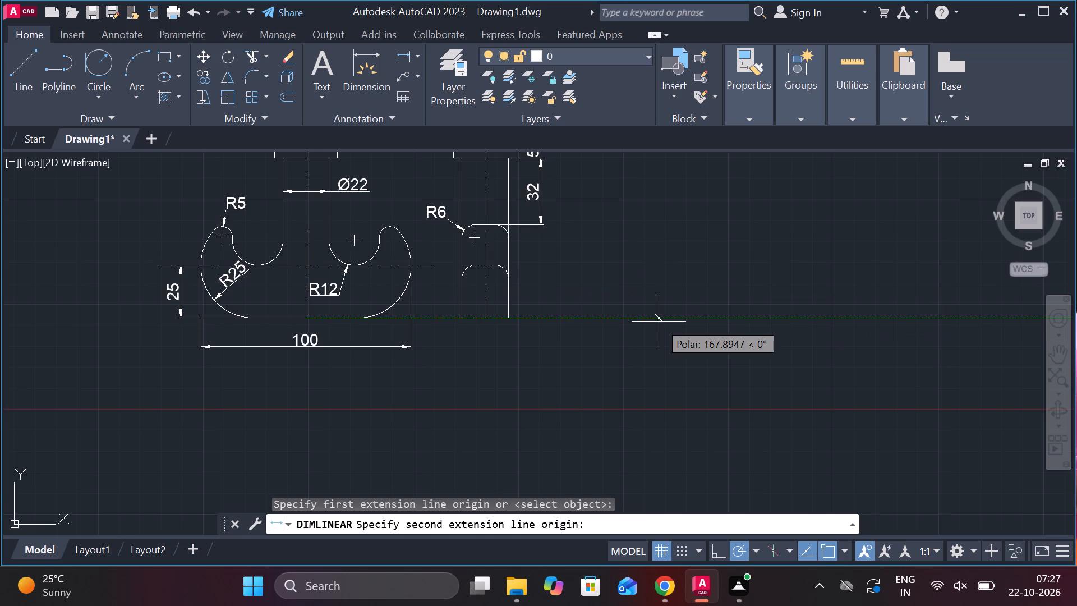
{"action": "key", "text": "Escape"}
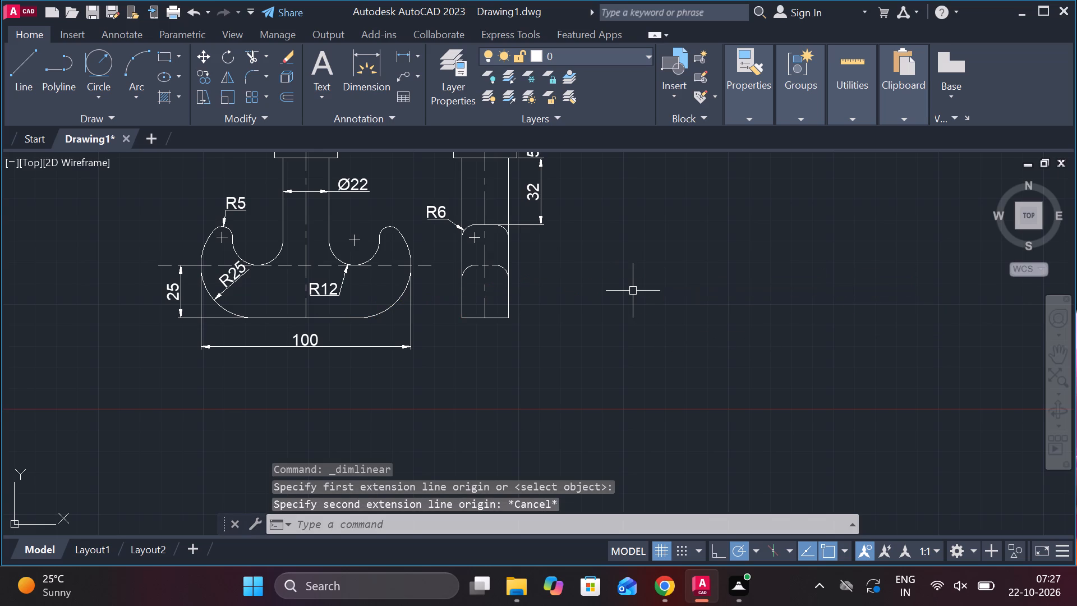
Add a vertical linear dimension for the side view's overall height, from top edge to bottom edge, placed outside the chain of height dimensions.
{"action": "scroll", "coordinate": [633, 291], "scroll_direction": "down", "scroll_amount": 1}
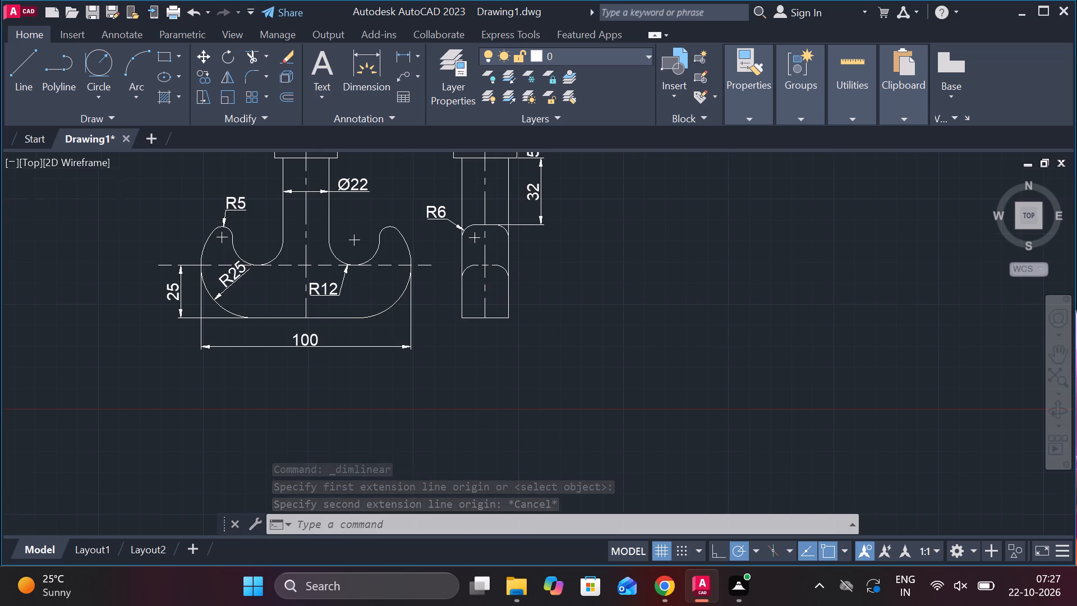
{"action": "scroll", "coordinate": [633, 291], "scroll_direction": "down", "scroll_amount": 1}
{"action": "left_click", "coordinate": [402, 54]}
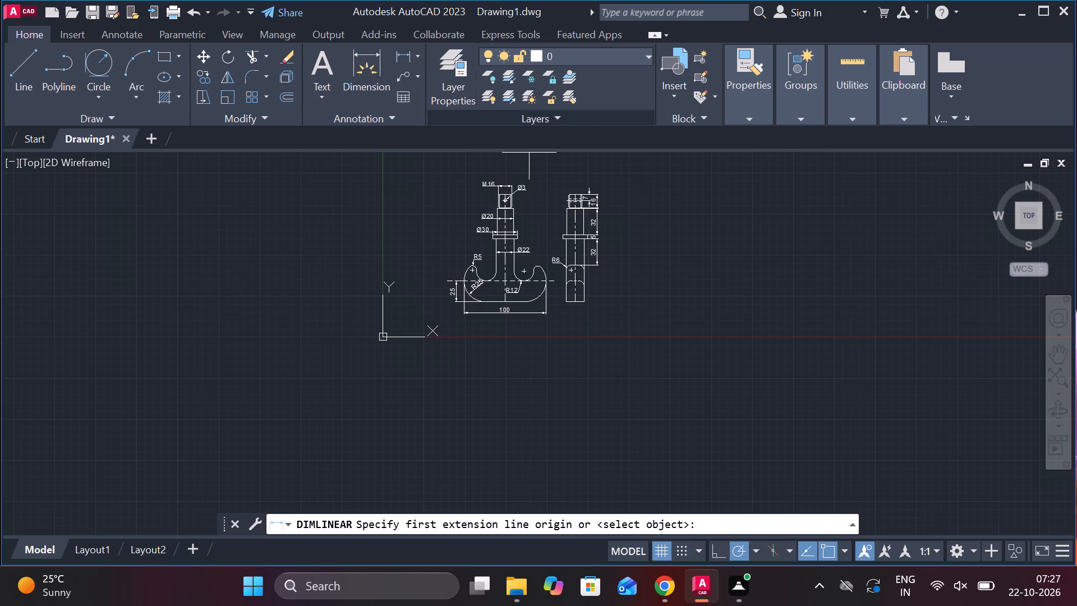
{"action": "scroll", "coordinate": [567, 184], "scroll_direction": "up", "scroll_amount": 4}
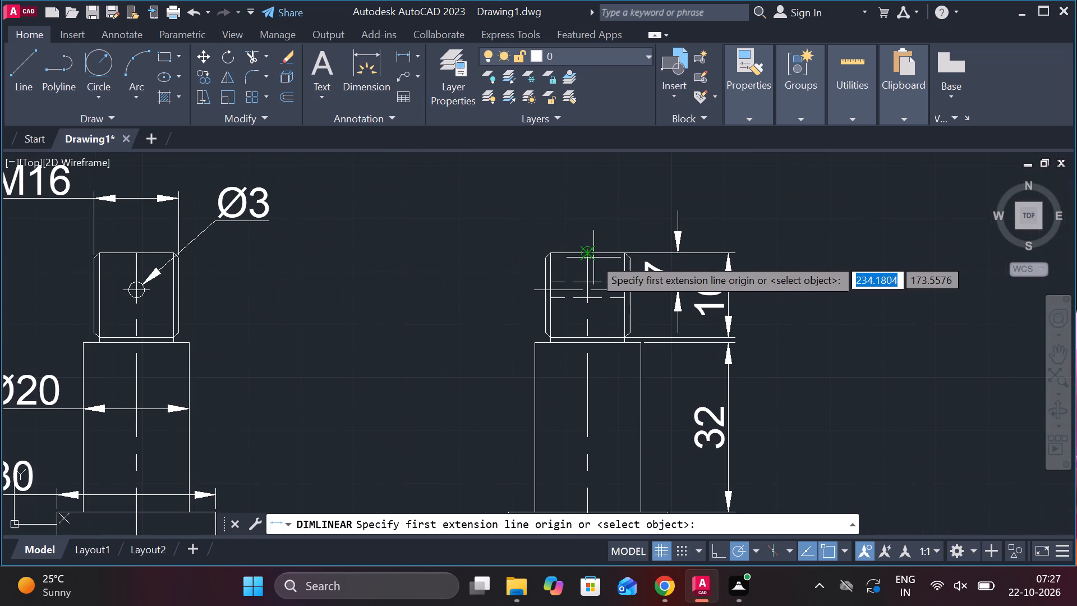
{"action": "left_click", "coordinate": [591, 257]}
{"action": "scroll", "coordinate": [591, 257], "scroll_direction": "down", "scroll_amount": 4}
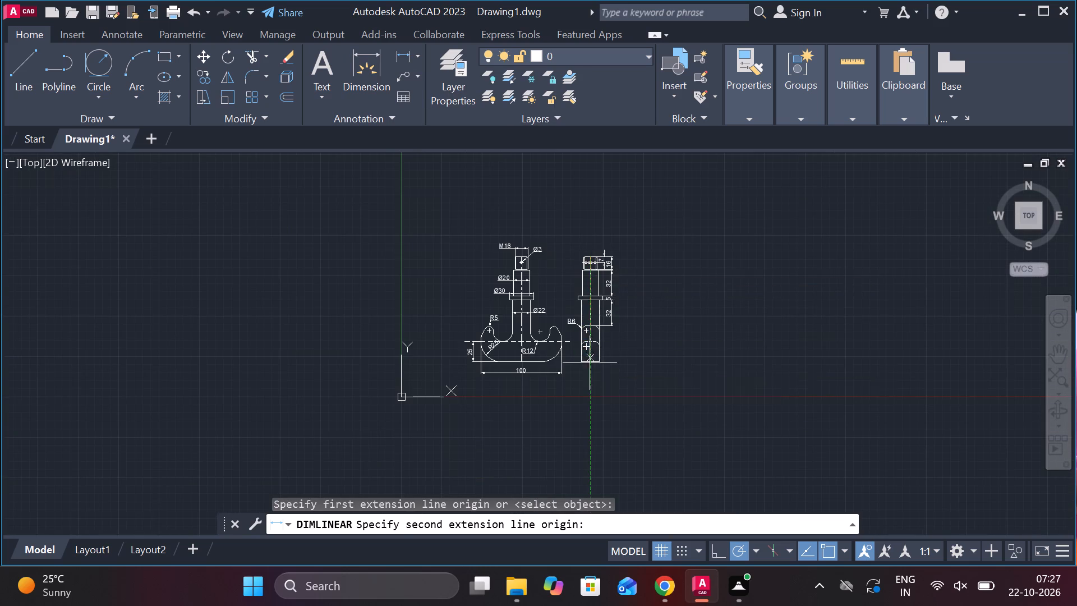
{"action": "scroll", "coordinate": [590, 365], "scroll_direction": "up", "scroll_amount": 3}
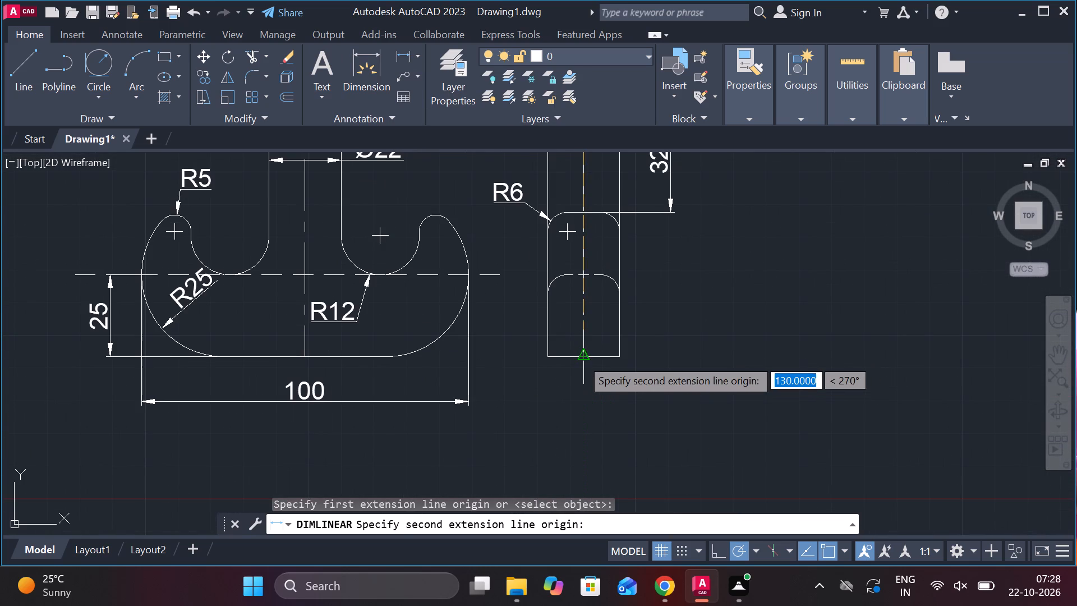
{"action": "left_click", "coordinate": [581, 358]}
{"action": "scroll", "coordinate": [703, 328], "scroll_direction": "down", "scroll_amount": 1}
{"action": "middle_click_drag", "start_coordinate": [703, 328], "coordinate": [697, 336]}
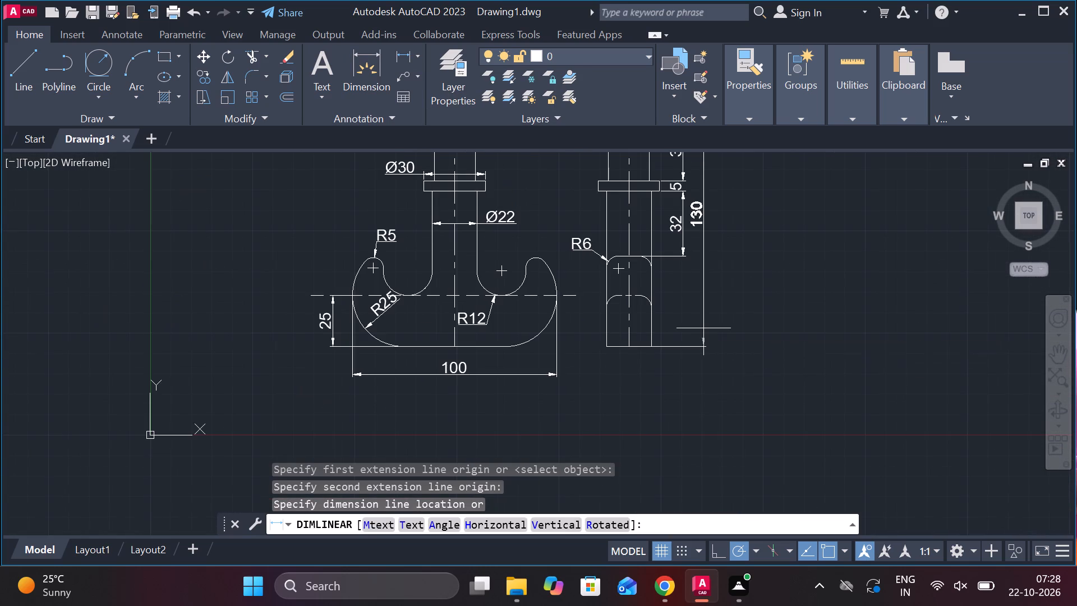
{"action": "middle_click_drag", "start_coordinate": [697, 336], "coordinate": [644, 389]}
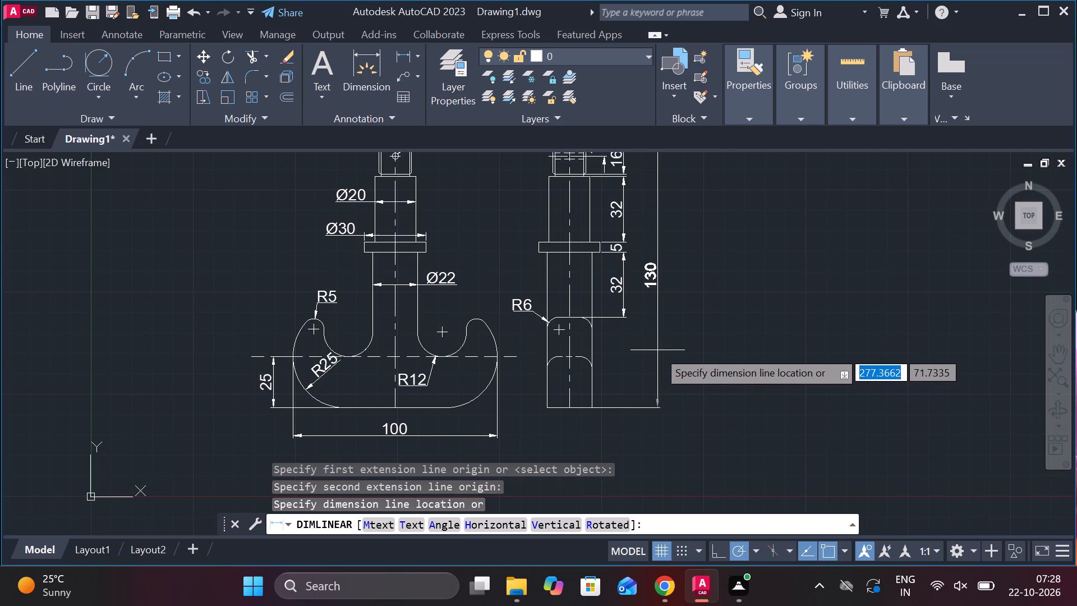
{"action": "left_click", "coordinate": [653, 353]}
Add a vertical linear dimension from the side view's rounded hook tip to its bottom edge, in line with the lower-shank dimension.
{"action": "middle_click_drag", "start_coordinate": [685, 381], "coordinate": [646, 332]}
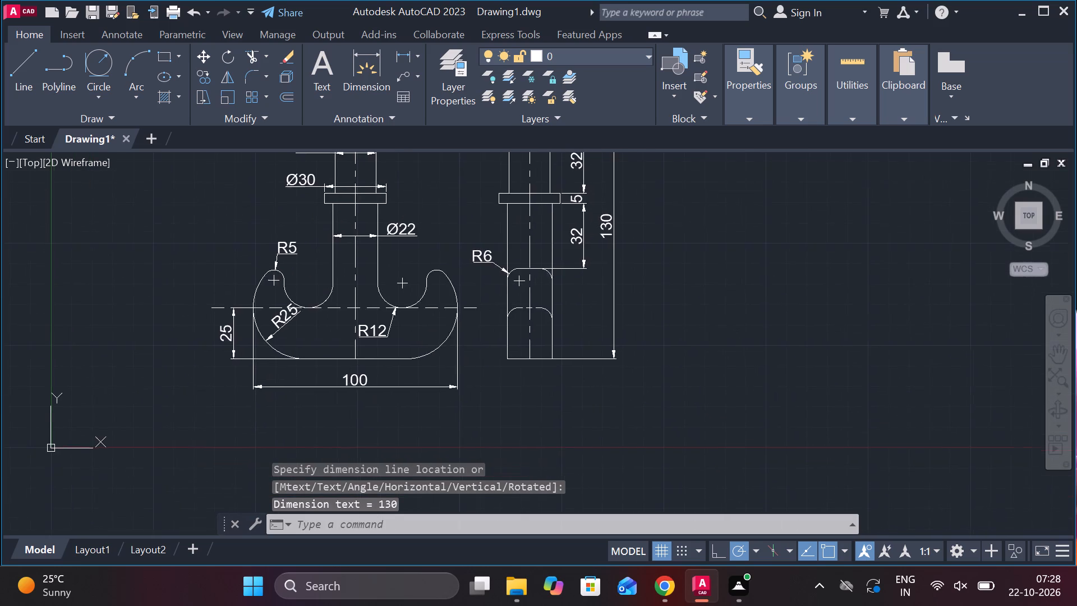
{"action": "scroll", "coordinate": [533, 281], "scroll_direction": "up", "scroll_amount": 1}
{"action": "left_click", "coordinate": [406, 61]}
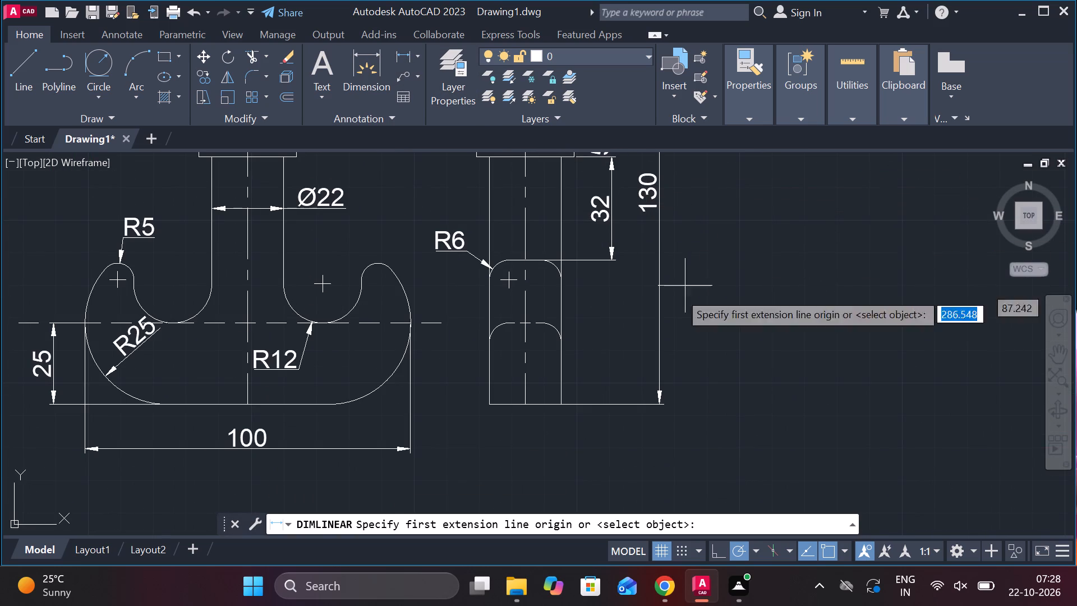
{"action": "left_click", "coordinate": [527, 261]}
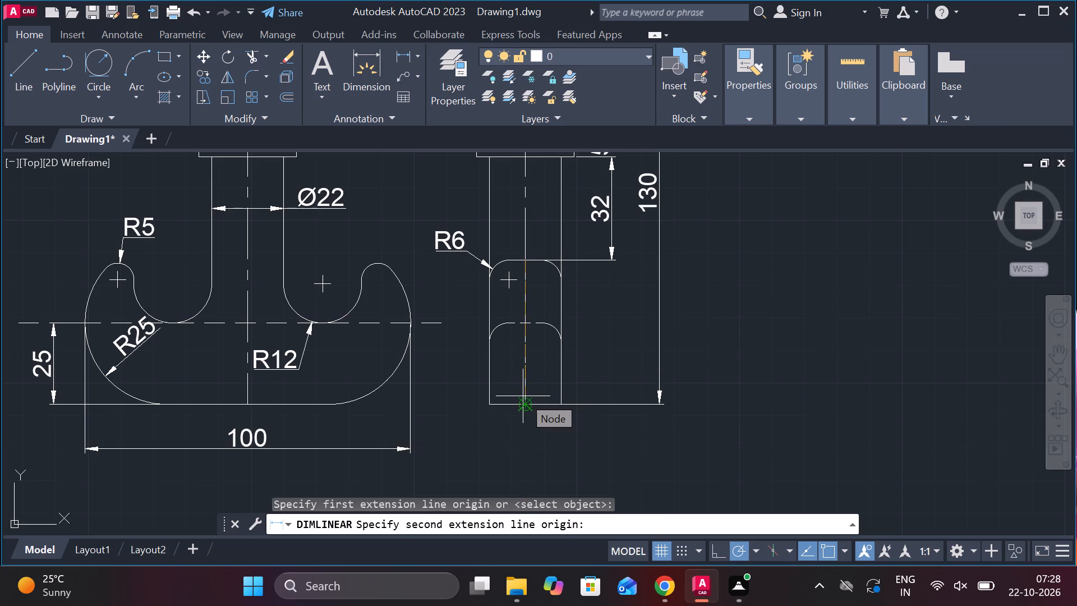
{"action": "left_click", "coordinate": [523, 396]}
{"action": "left_click", "coordinate": [610, 268]}
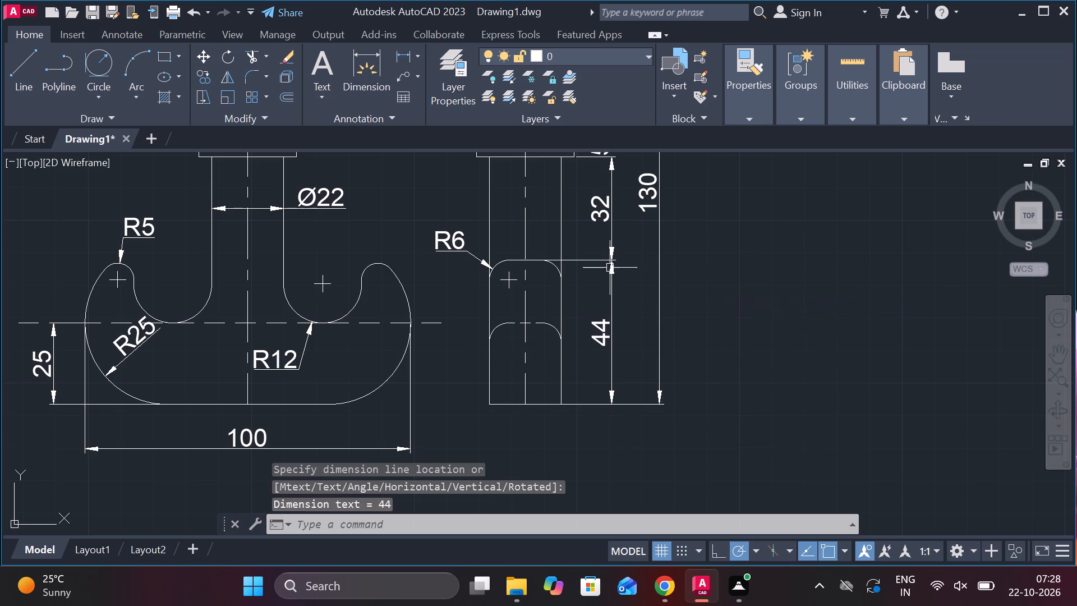
{"action": "key", "text": "Escape"}
Override the text of the side view's hook-height dimension with 43.
{"action": "double_click", "coordinate": [603, 328]}
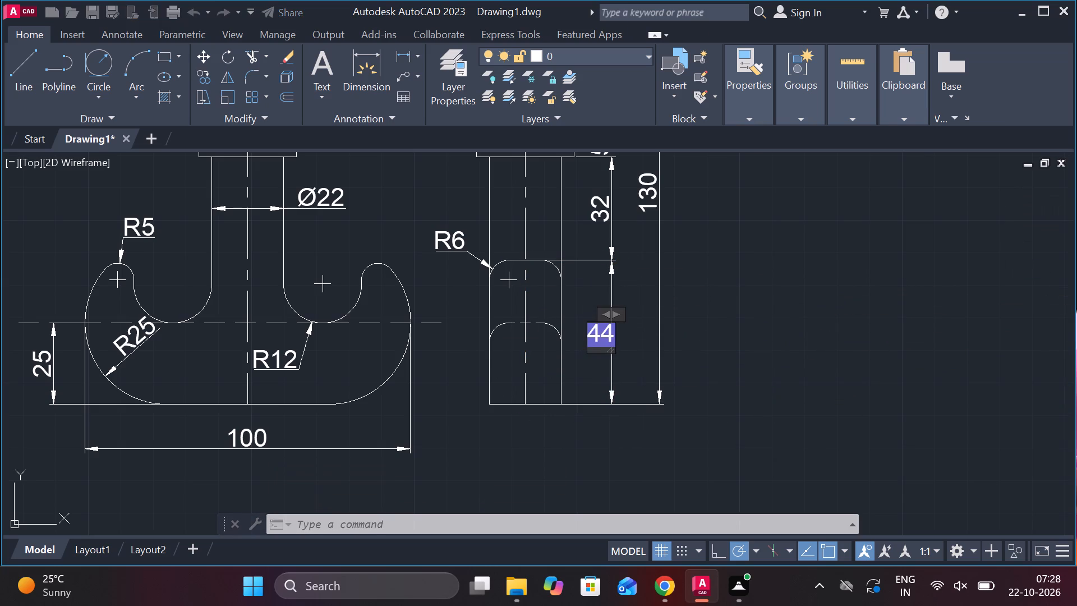
{"action": "key", "text": "Right"}
{"action": "key", "text": "BackSpace"}
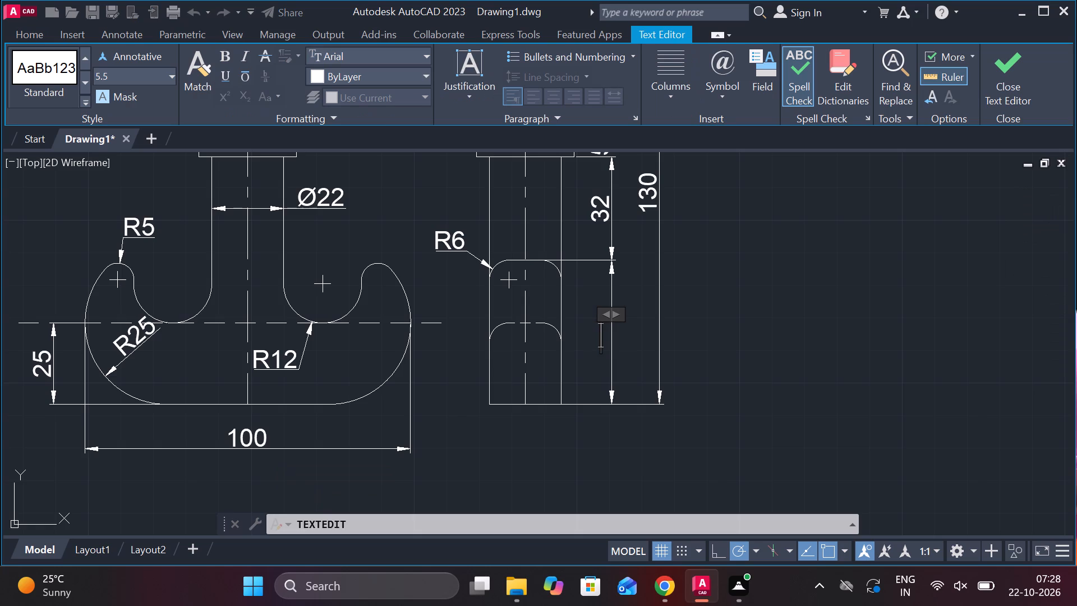
{"action": "type", "text": "43"}
{"action": "key", "text": "Return"}
{"action": "key", "text": "BackSpace"}
{"action": "left_click", "coordinate": [1016, 45]}
{"action": "left_click", "coordinate": [991, 76]}
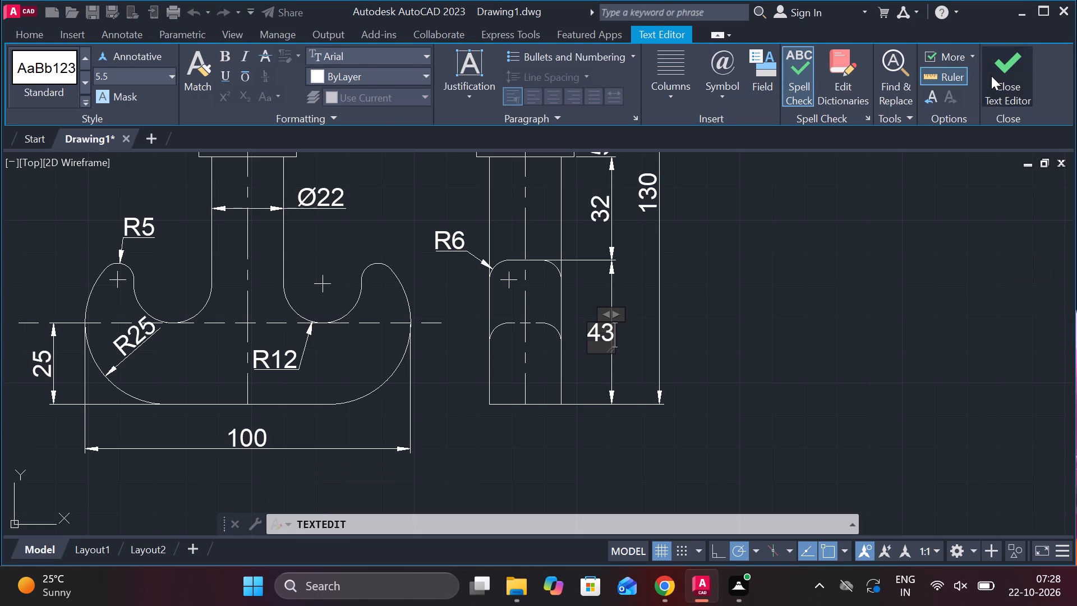
{"action": "scroll", "coordinate": [679, 250], "scroll_direction": "down", "scroll_amount": 2}
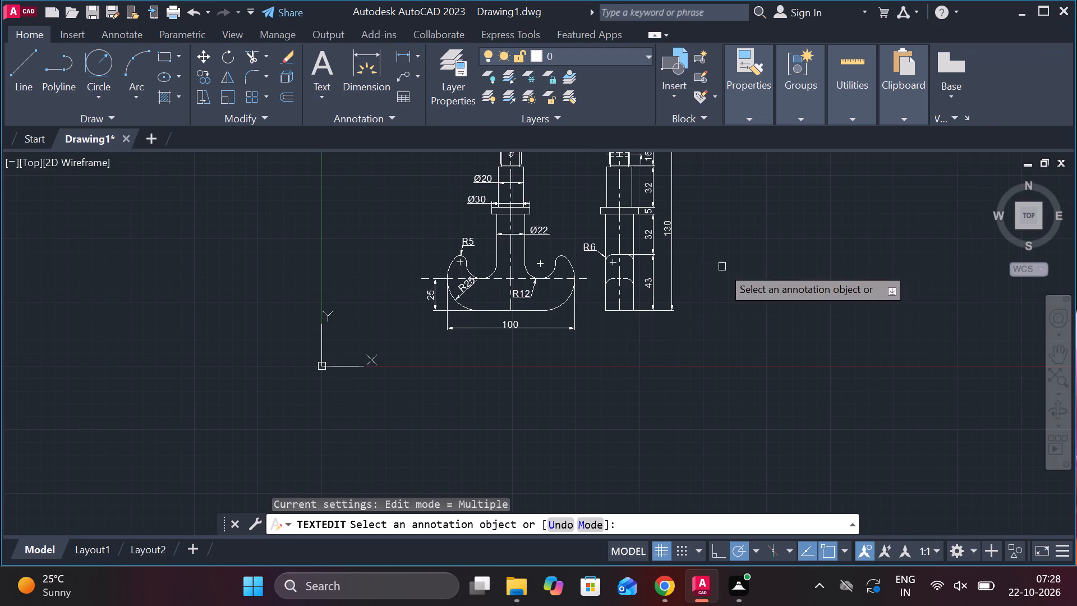
Add the multiline text 1 with a text height of 15 below and between the front and side views.
{"action": "middle_click_drag", "start_coordinate": [722, 267], "coordinate": [708, 333]}
{"action": "scroll", "coordinate": [701, 323], "scroll_direction": "up", "scroll_amount": 1}
{"action": "scroll", "coordinate": [722, 305], "scroll_direction": "down", "scroll_amount": 1}
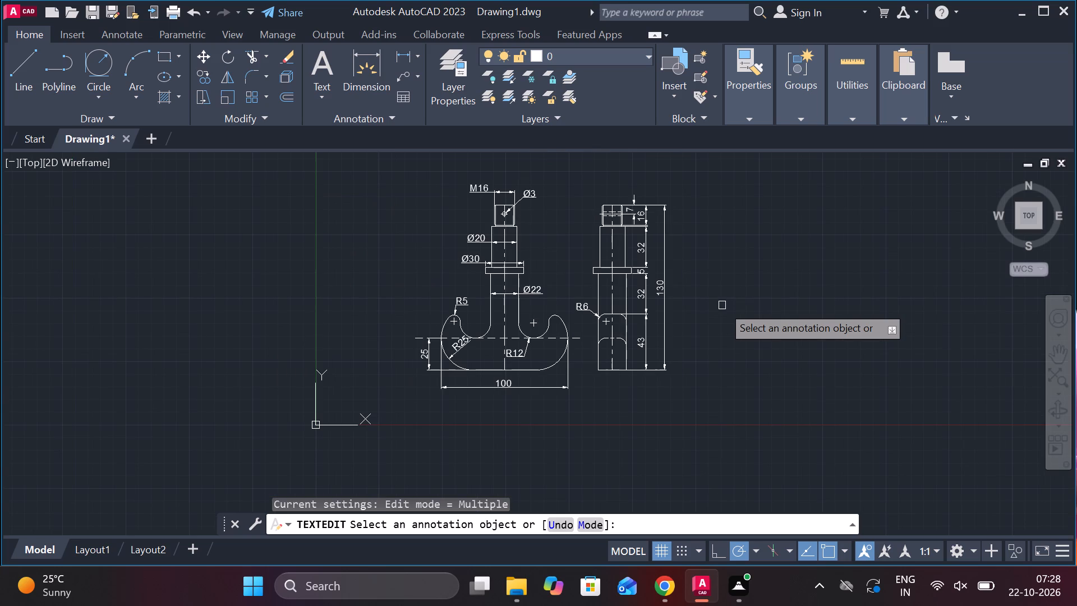
{"action": "key", "text": "Escape"}
{"action": "middle_click_drag", "start_coordinate": [709, 359], "coordinate": [693, 297]}
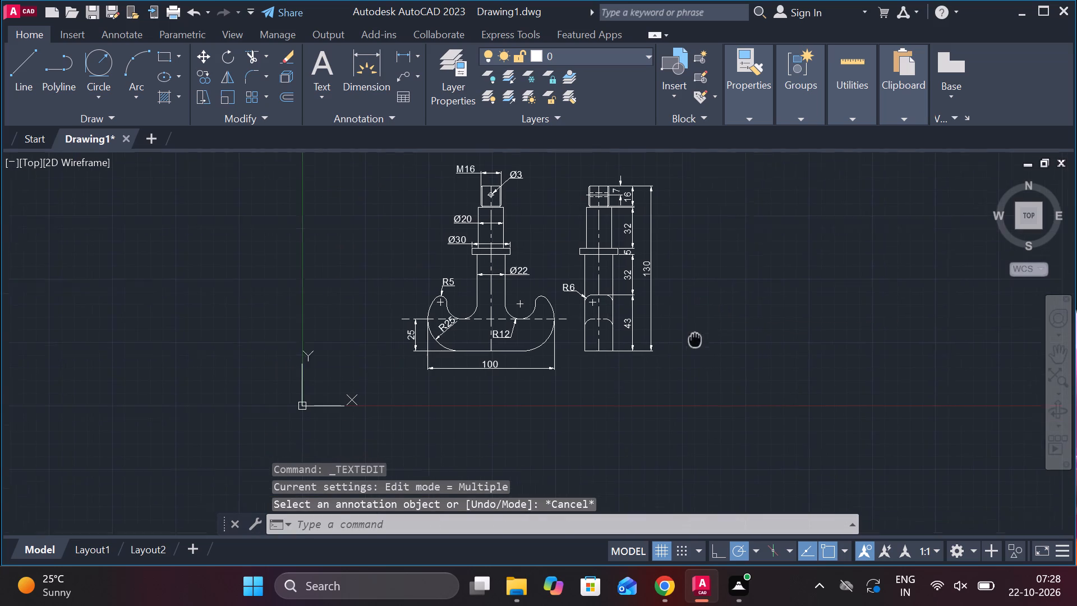
{"action": "middle_click_drag", "start_coordinate": [693, 297], "coordinate": [693, 299]}
{"action": "type", "text": "T"}
{"action": "key", "text": "space"}
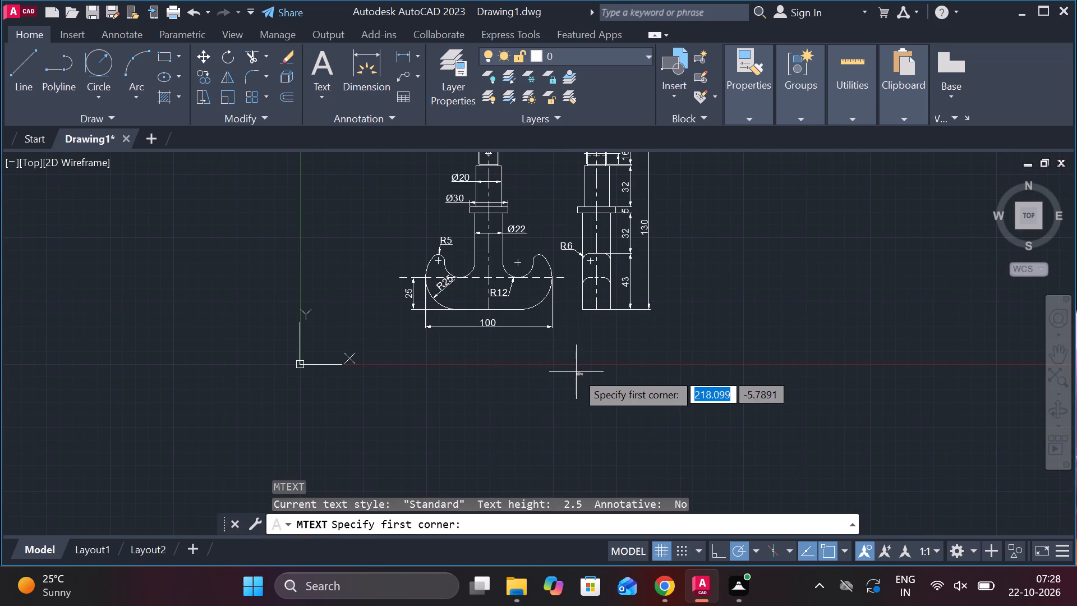
{"action": "left_click", "coordinate": [545, 343]}
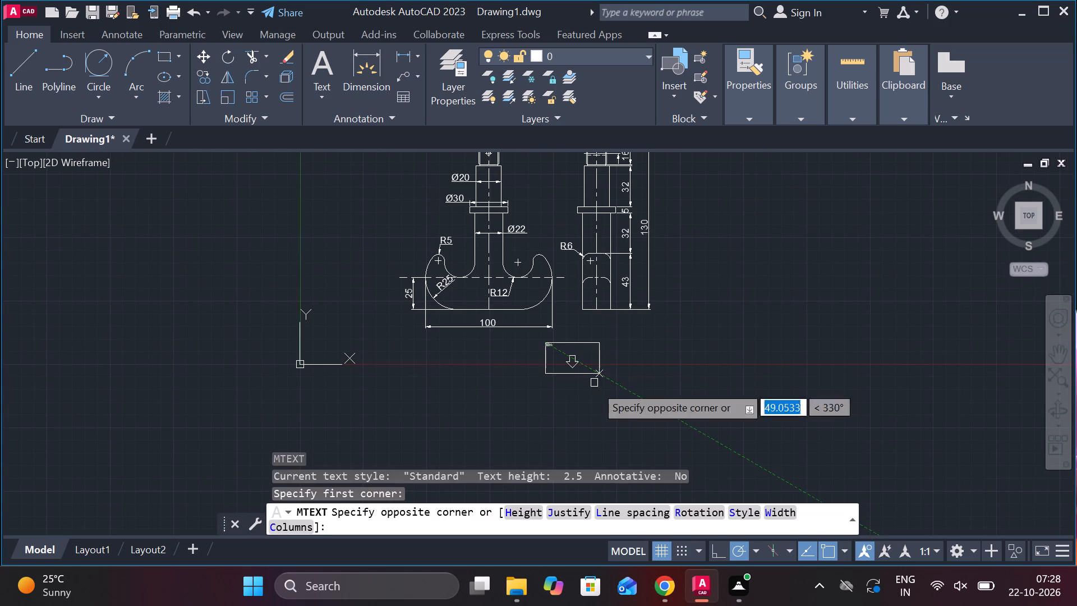
{"action": "left_click", "coordinate": [594, 391]}
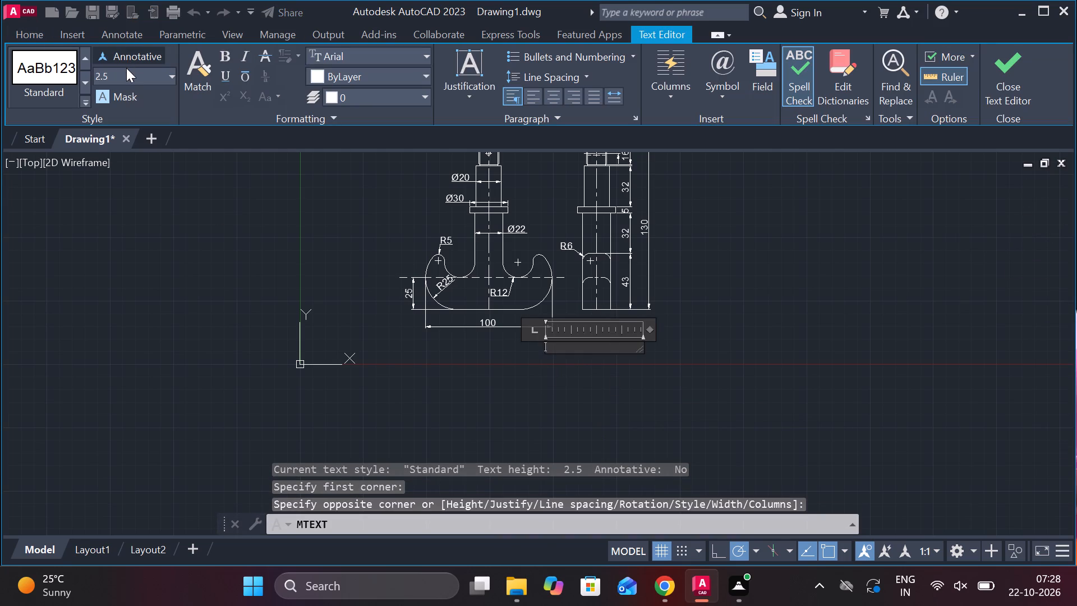
{"action": "left_click", "coordinate": [126, 75]}
{"action": "type", "text": "15"}
{"action": "key", "text": "Return"}
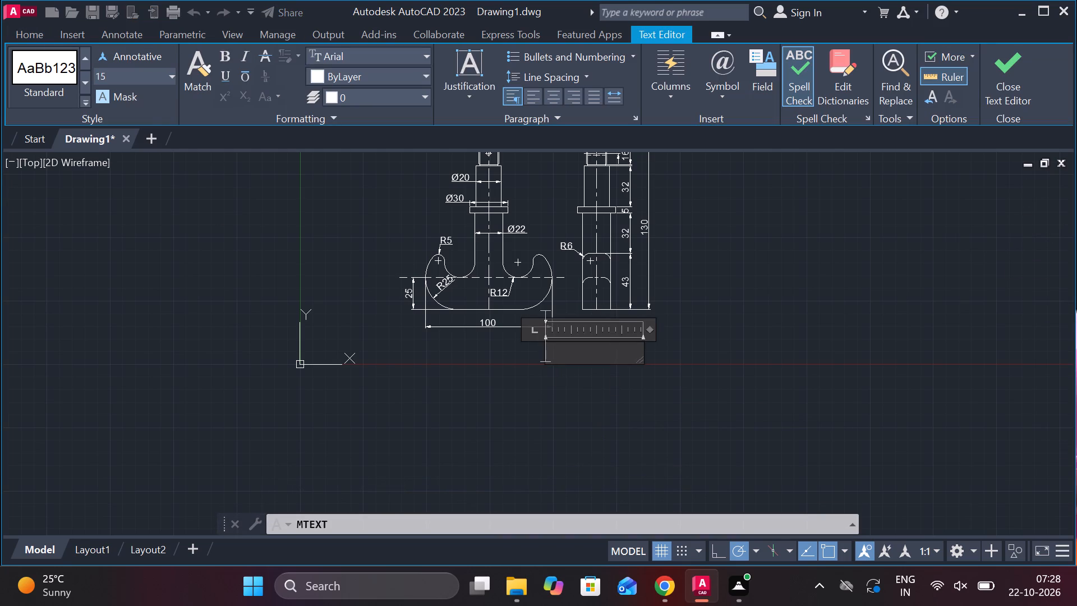
{"action": "key", "text": "1"}
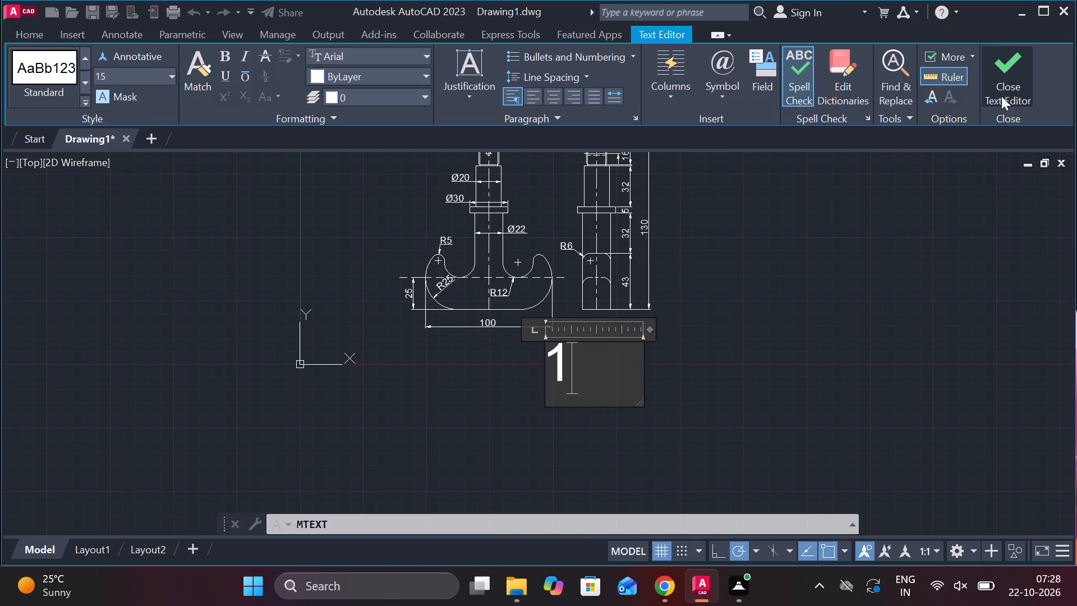
{"action": "left_click", "coordinate": [1002, 90]}
Narrow the text box of the number 1 to a width of about 15.
{"action": "scroll", "coordinate": [534, 342], "scroll_direction": "up", "scroll_amount": 1}
{"action": "double_click", "coordinate": [558, 359]}
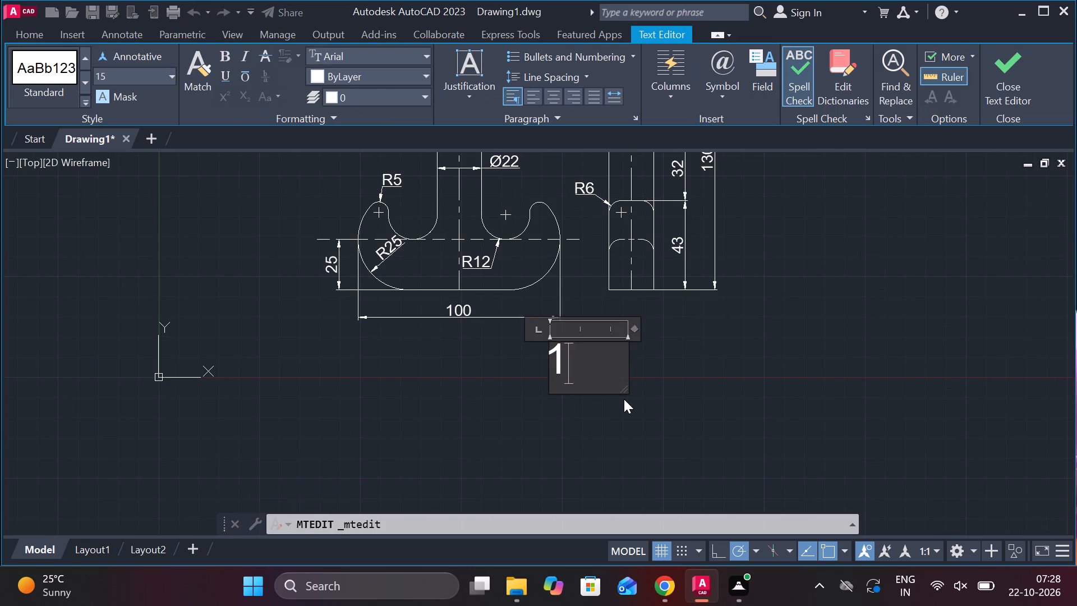
{"action": "left_click_drag", "start_coordinate": [623, 389], "coordinate": [567, 355]}
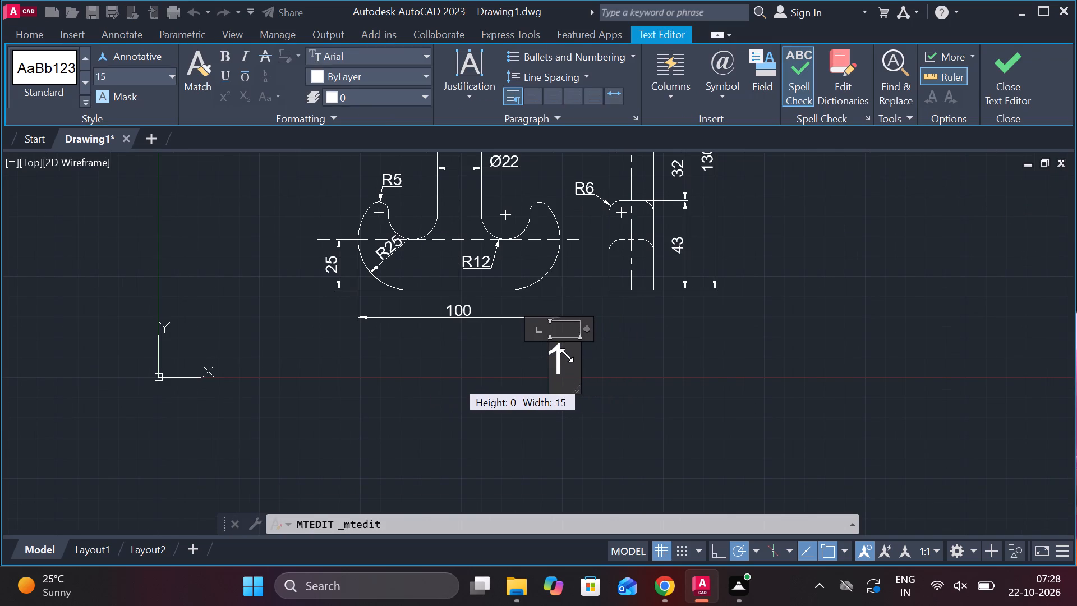
{"action": "left_click_drag", "start_coordinate": [567, 355], "coordinate": [561, 351]}
{"action": "left_click", "coordinate": [1010, 93]}
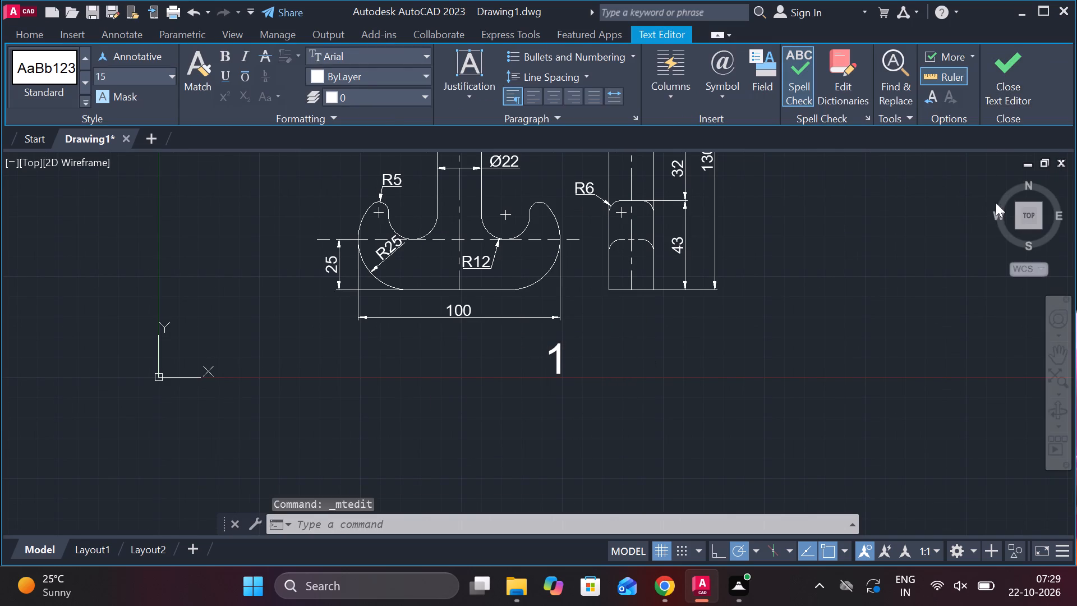
Draw a circle with a radius of about 14 mm beside the number 1, below the side view.
{"action": "scroll", "coordinate": [599, 357], "scroll_direction": "up", "scroll_amount": 2}
{"action": "scroll", "coordinate": [599, 357], "scroll_direction": "down", "scroll_amount": 1}
{"action": "type", "text": "C"}
{"action": "key", "text": "space"}
{"action": "left_click", "coordinate": [678, 353]}
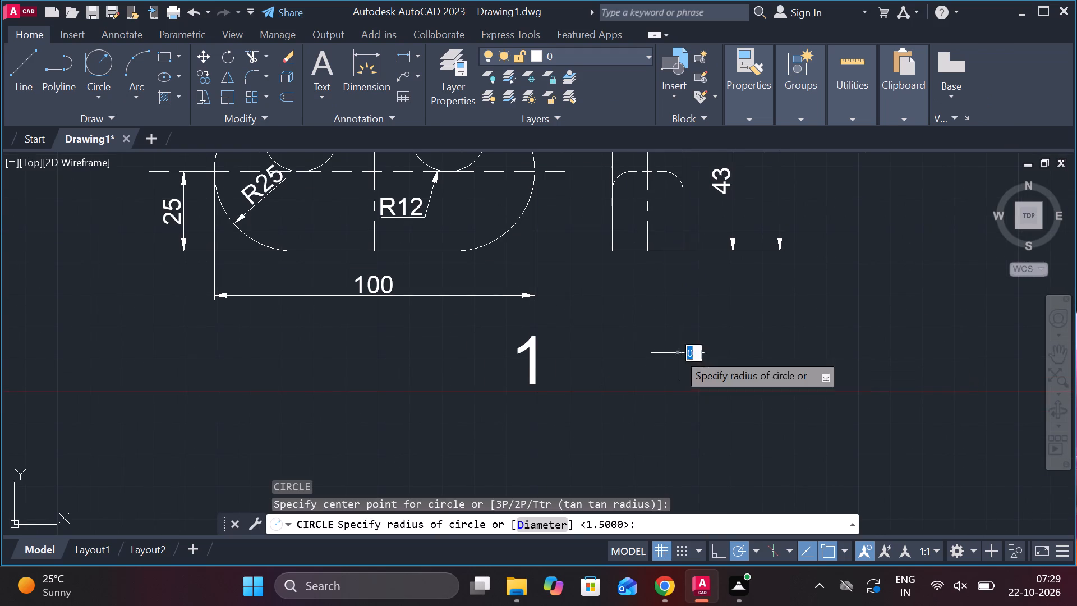
{"action": "left_click", "coordinate": [716, 377]}
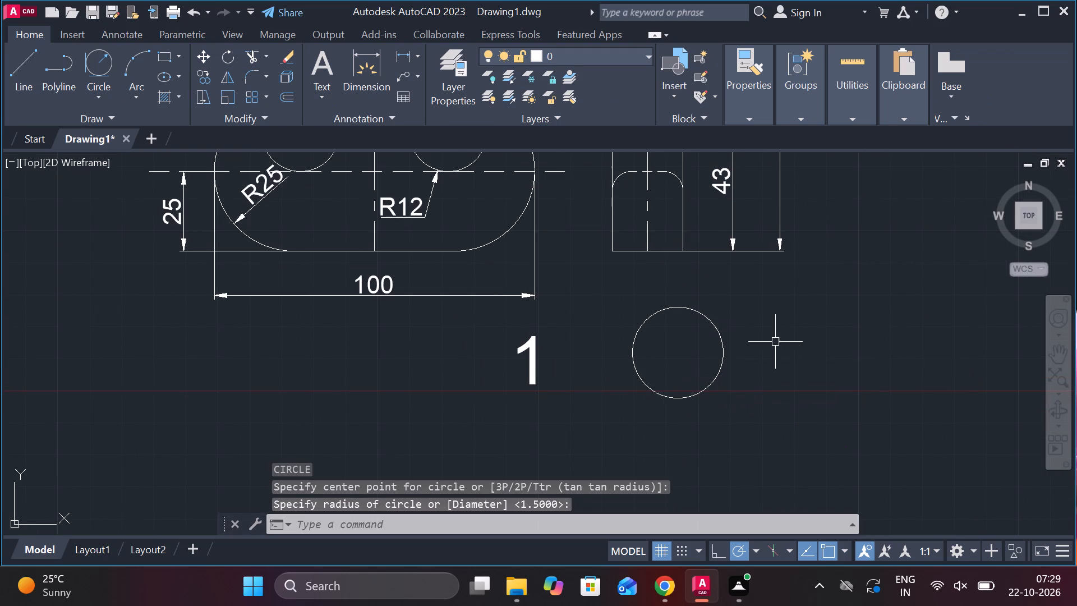
Move the circle by its centre so that it encloses the number 1.
{"action": "left_click", "coordinate": [720, 334]}
{"action": "key", "text": "m"}
{"action": "key", "text": "Return"}
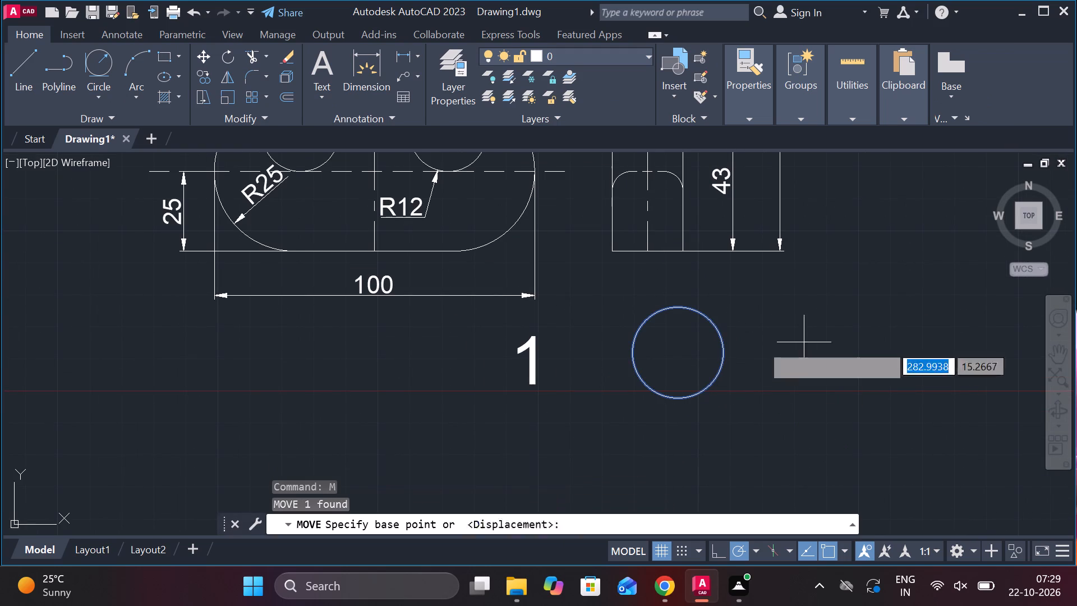
{"action": "left_click", "coordinate": [679, 354]}
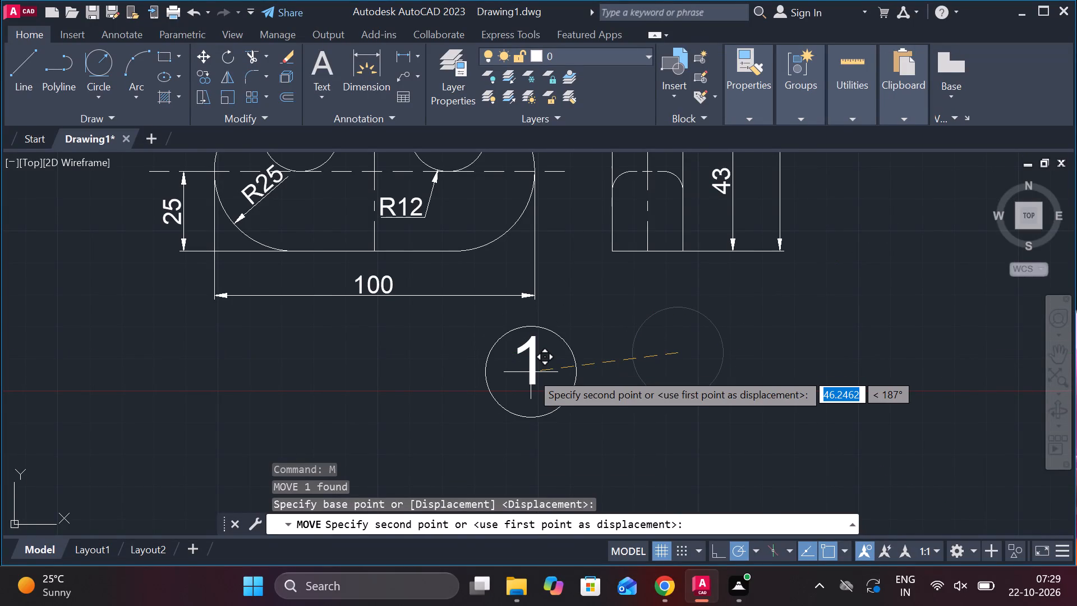
{"action": "scroll", "coordinate": [531, 370], "scroll_direction": "up", "scroll_amount": 1}
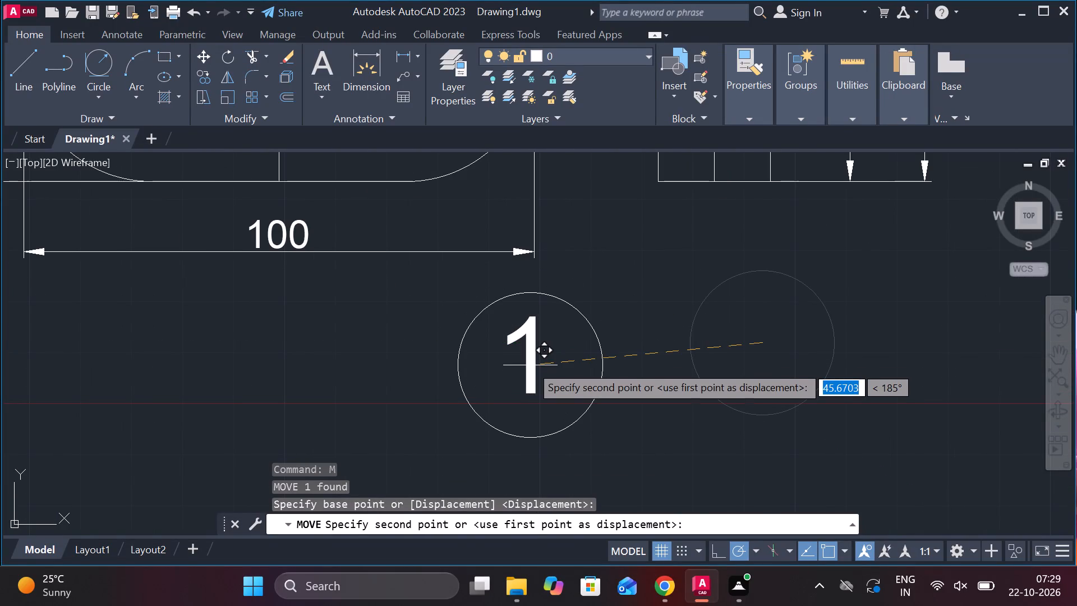
{"action": "left_click", "coordinate": [530, 363]}
{"action": "scroll", "coordinate": [625, 359], "scroll_direction": "down", "scroll_amount": 3}
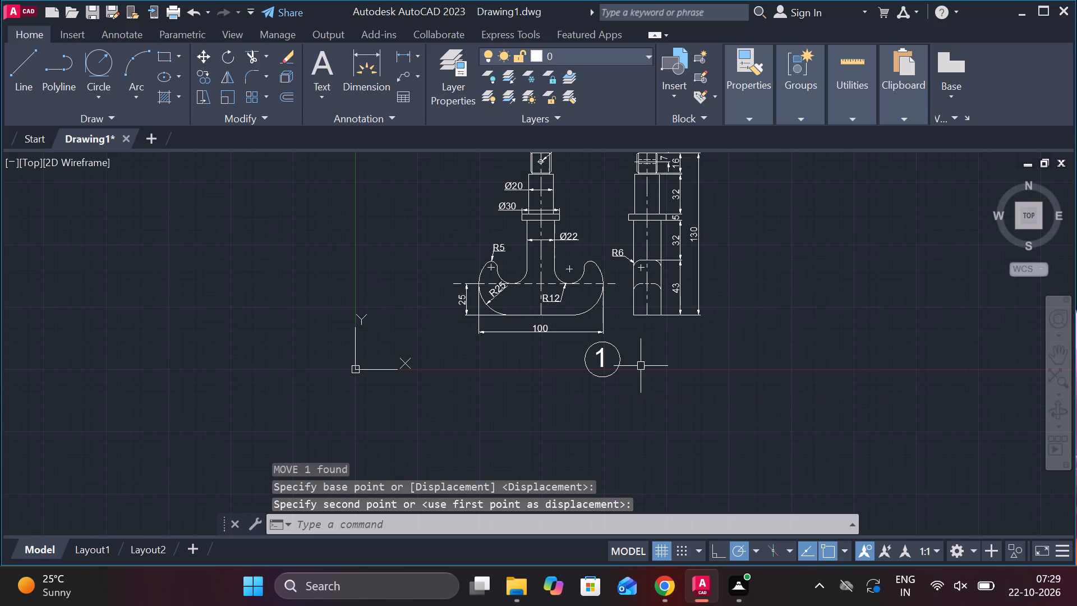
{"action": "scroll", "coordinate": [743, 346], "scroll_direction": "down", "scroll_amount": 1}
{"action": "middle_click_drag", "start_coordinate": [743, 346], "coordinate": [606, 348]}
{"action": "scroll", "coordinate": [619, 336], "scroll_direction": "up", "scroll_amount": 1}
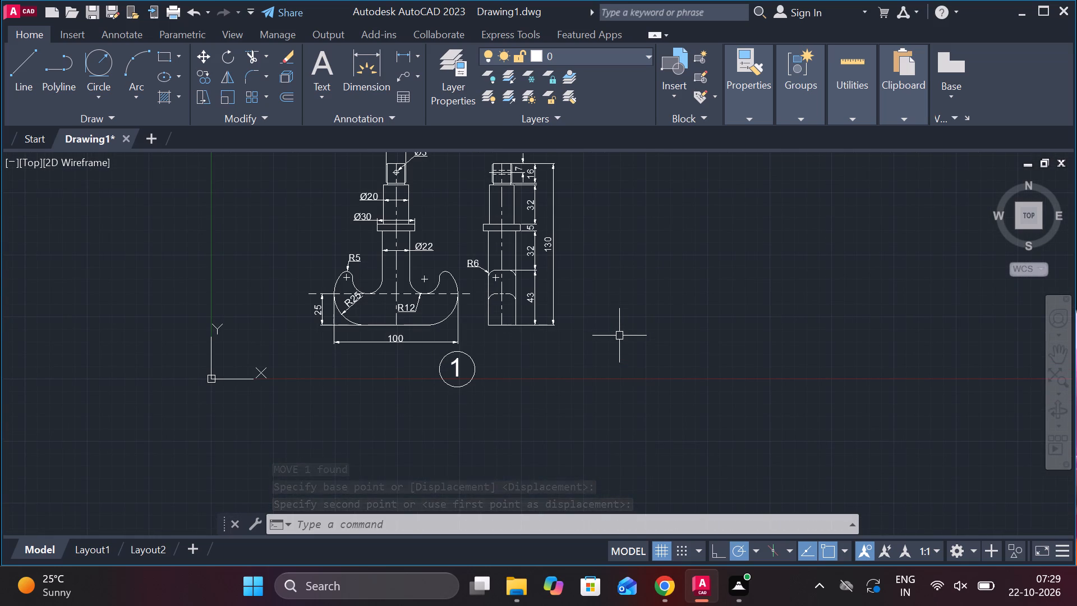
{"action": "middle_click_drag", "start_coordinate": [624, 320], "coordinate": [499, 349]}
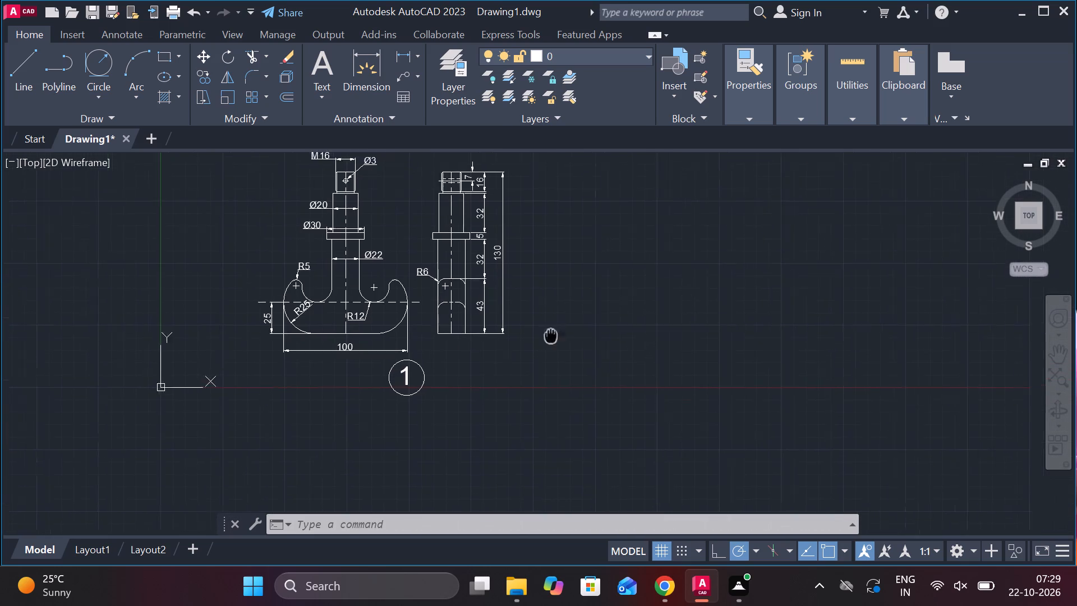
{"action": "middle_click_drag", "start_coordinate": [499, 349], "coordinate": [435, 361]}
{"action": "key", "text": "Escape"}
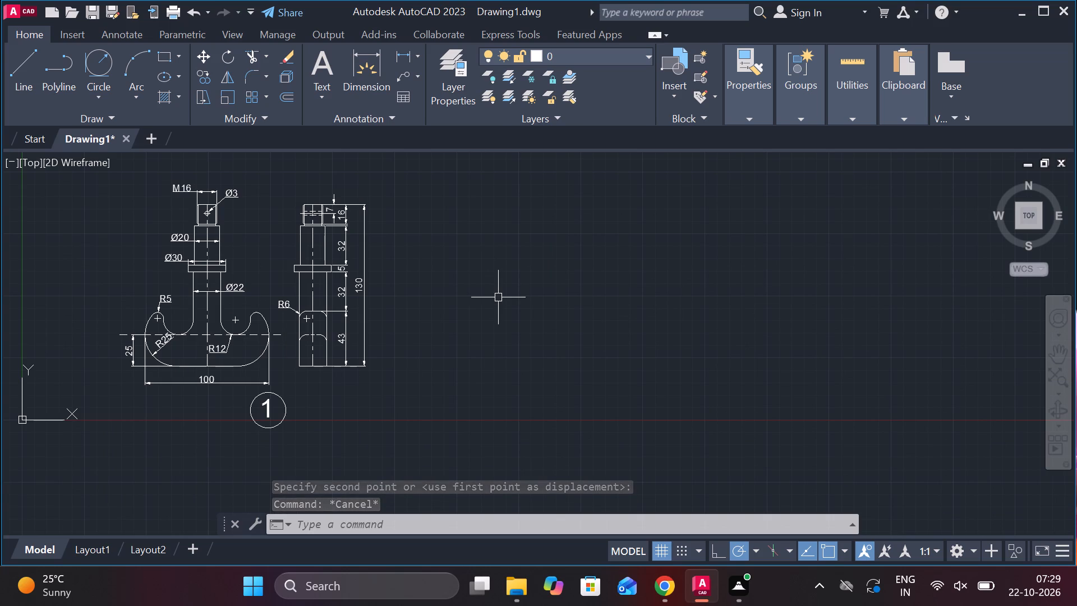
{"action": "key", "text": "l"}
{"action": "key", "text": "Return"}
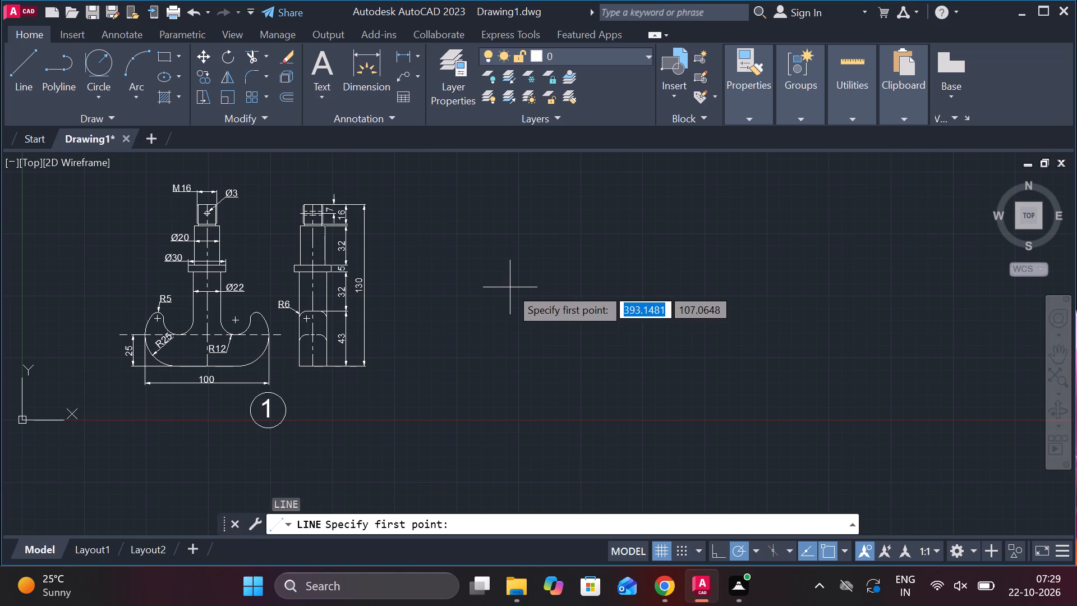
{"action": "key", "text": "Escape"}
Draw a circle of diameter 15 in the empty area beside the crane hook's side view.
{"action": "type", "text": "C"}
{"action": "key", "text": "space"}
{"action": "left_click", "coordinate": [514, 289]}
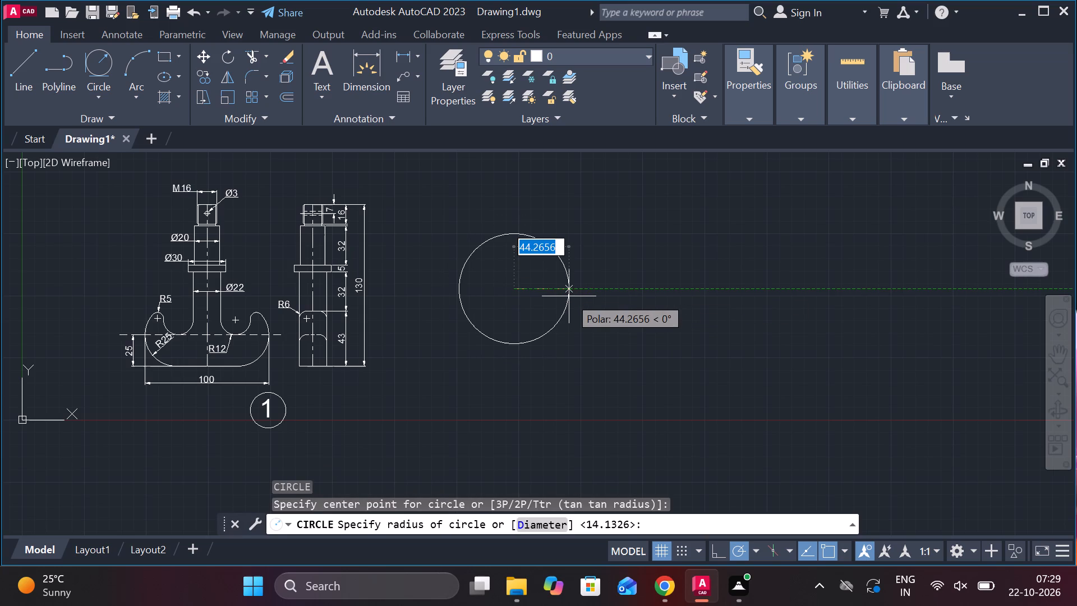
{"action": "type", "text": "D 15"}
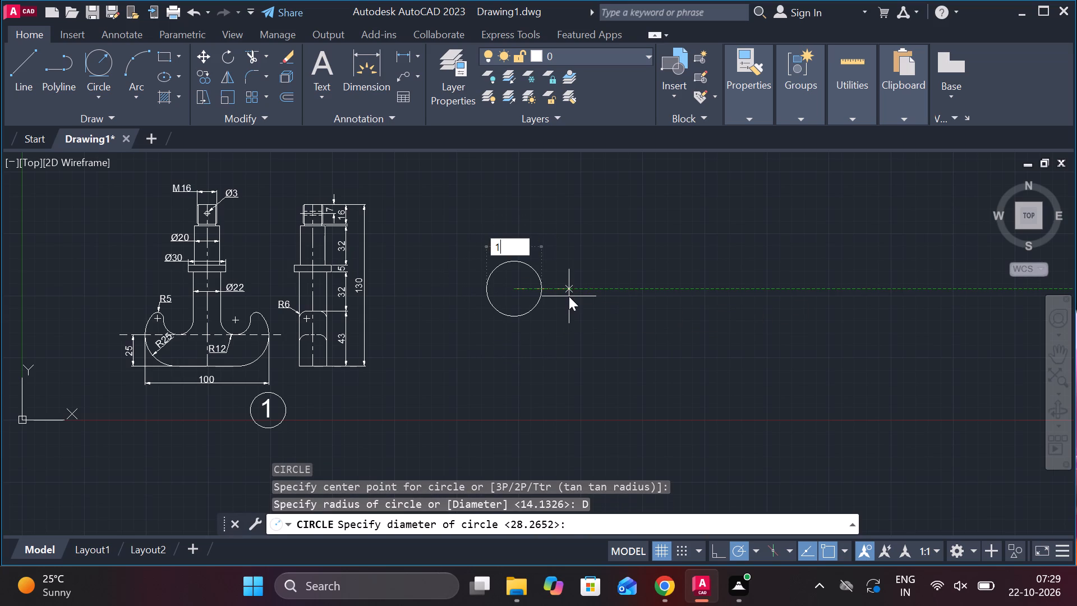
{"action": "key", "text": "Return"}
{"action": "scroll", "coordinate": [545, 282], "scroll_direction": "up", "scroll_amount": 1}
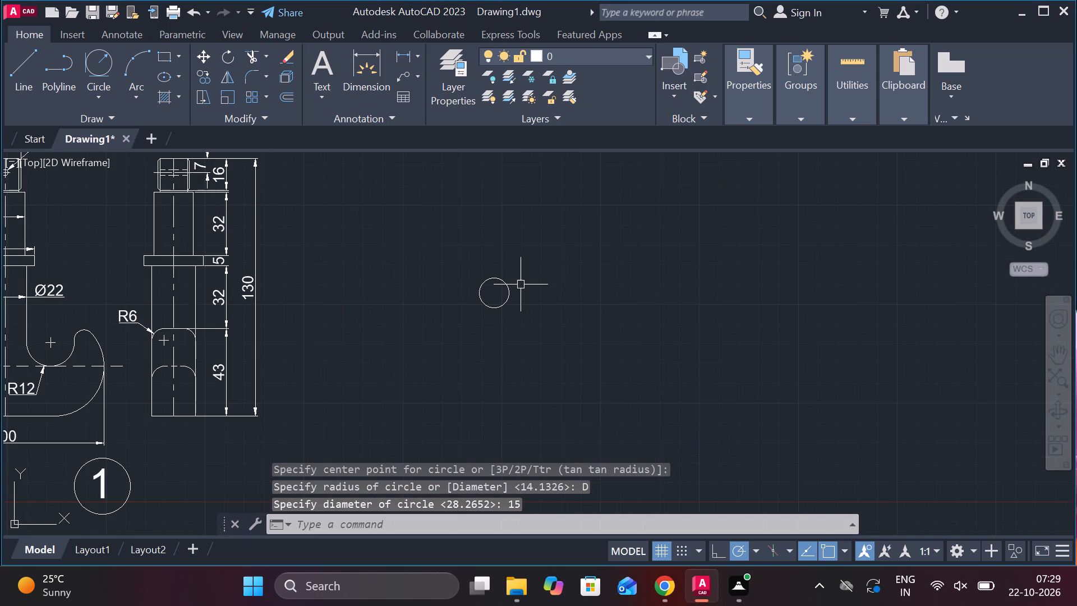
{"action": "left_click", "coordinate": [512, 296]}
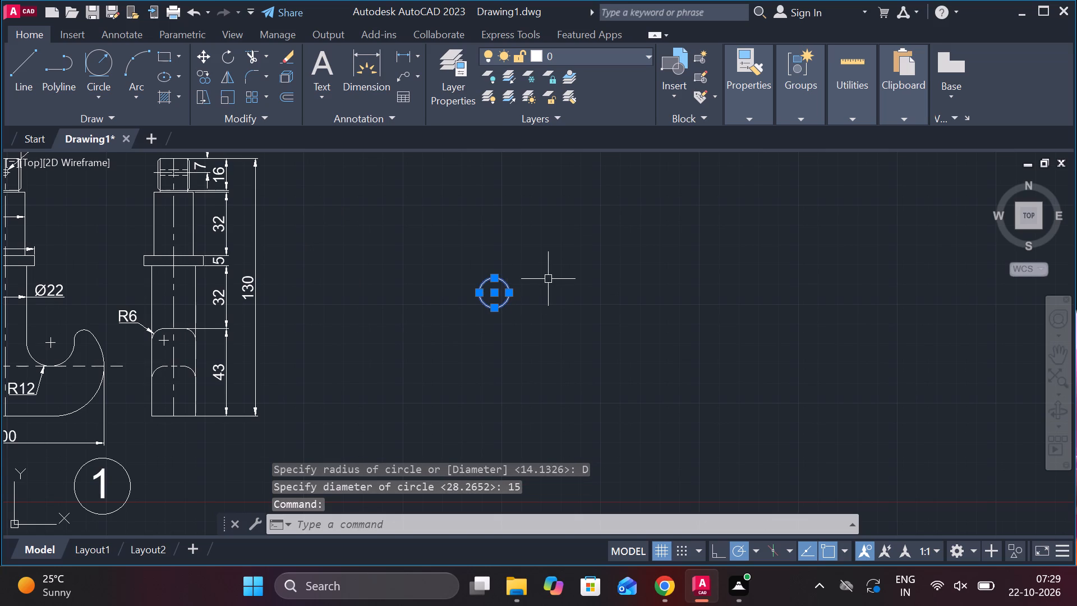
{"action": "key", "text": "Escape"}
{"action": "scroll", "coordinate": [524, 305], "scroll_direction": "down", "scroll_amount": 1}
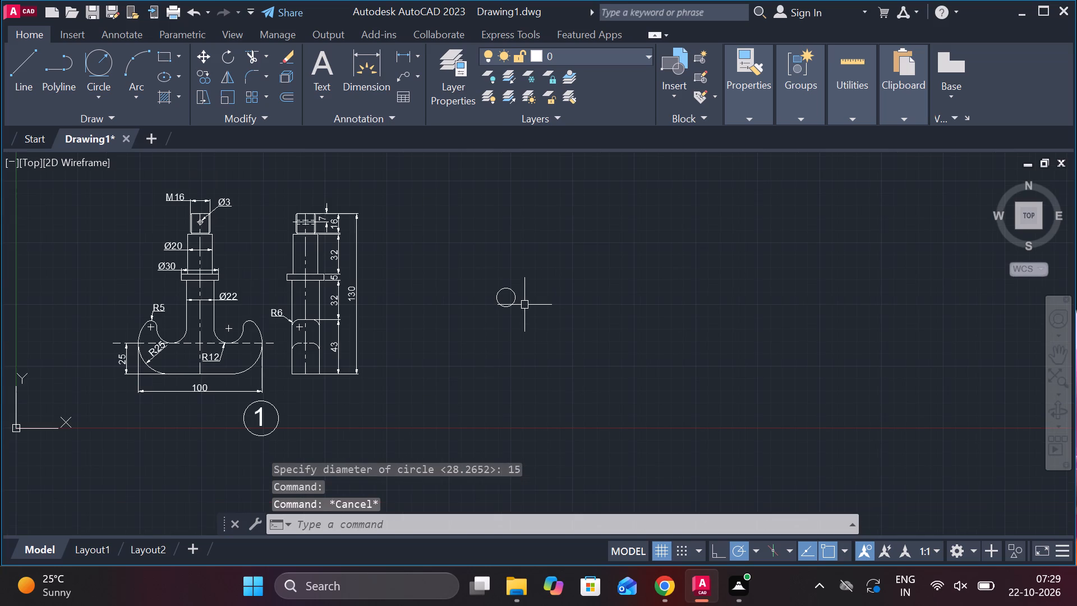
Copy the 15 mm circle from its centre, placing the copy 76 mm horizontally to its right.
{"action": "scroll", "coordinate": [524, 305], "scroll_direction": "up", "scroll_amount": 3}
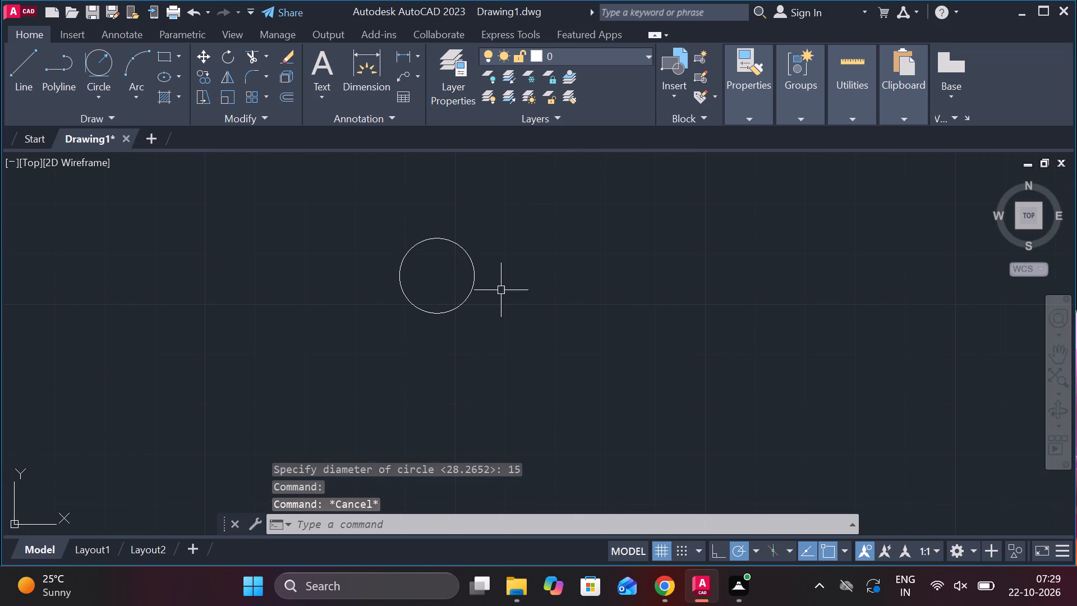
{"action": "left_click", "coordinate": [475, 274]}
{"action": "type", "text": "CO"}
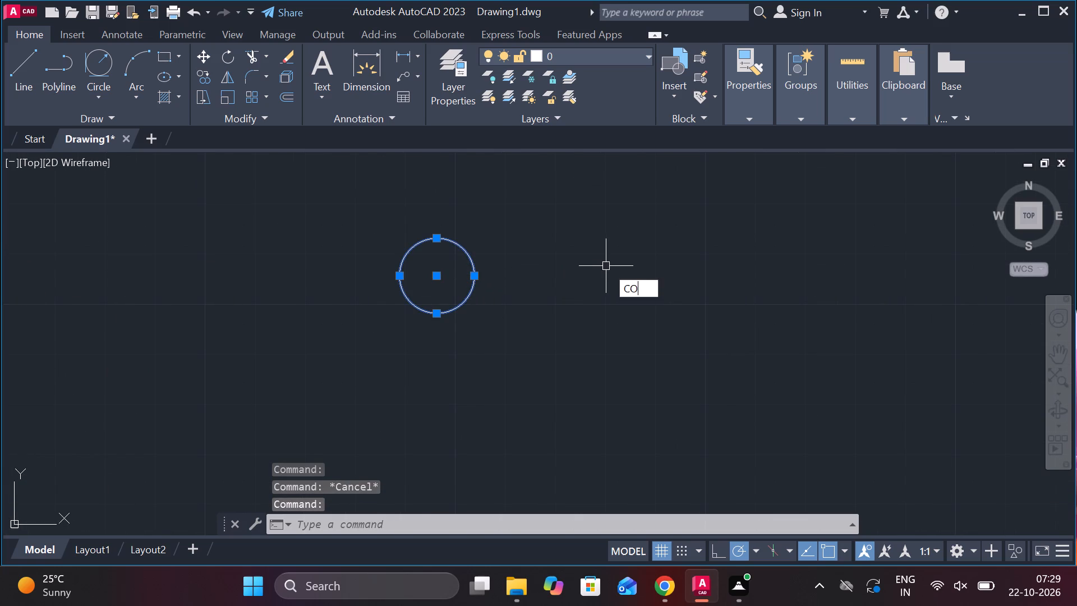
{"action": "key", "text": "Return"}
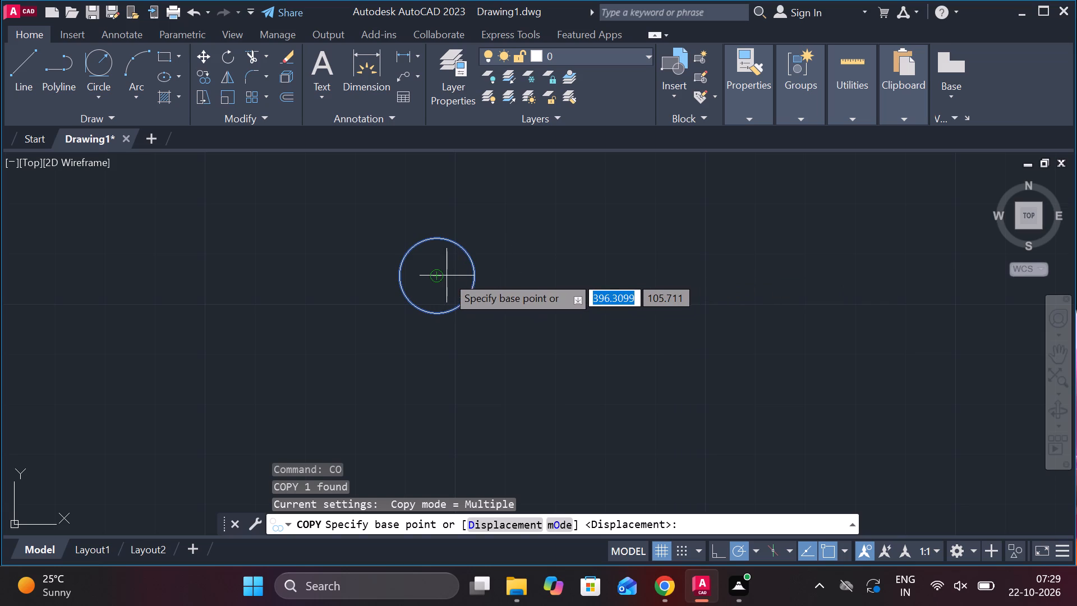
{"action": "left_click", "coordinate": [432, 277]}
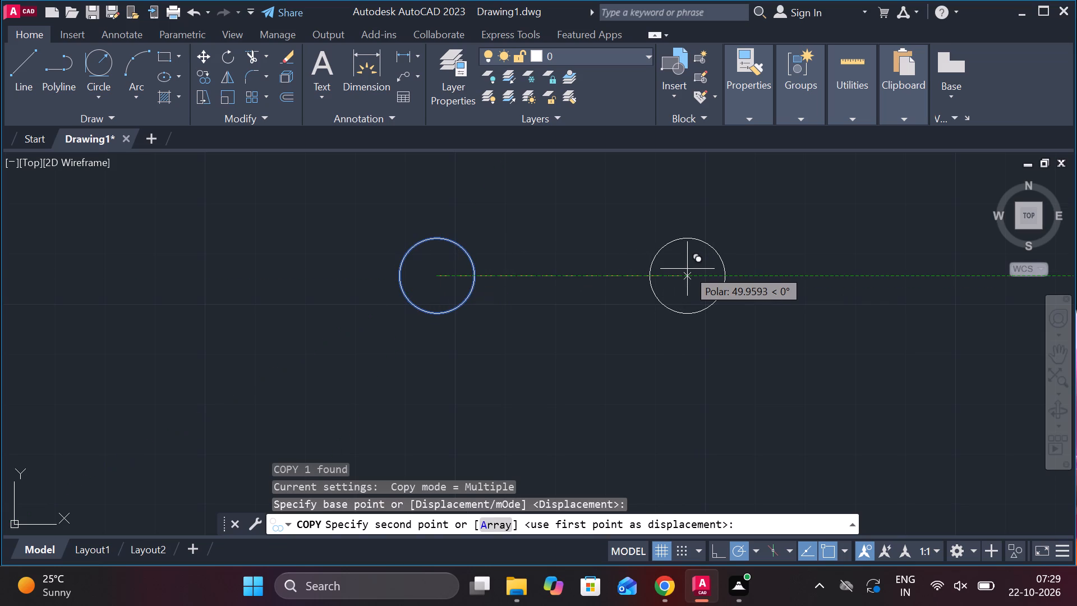
{"action": "type", "text": "76"}
{"action": "key", "text": "Return"}
{"action": "key", "text": "Escape"}
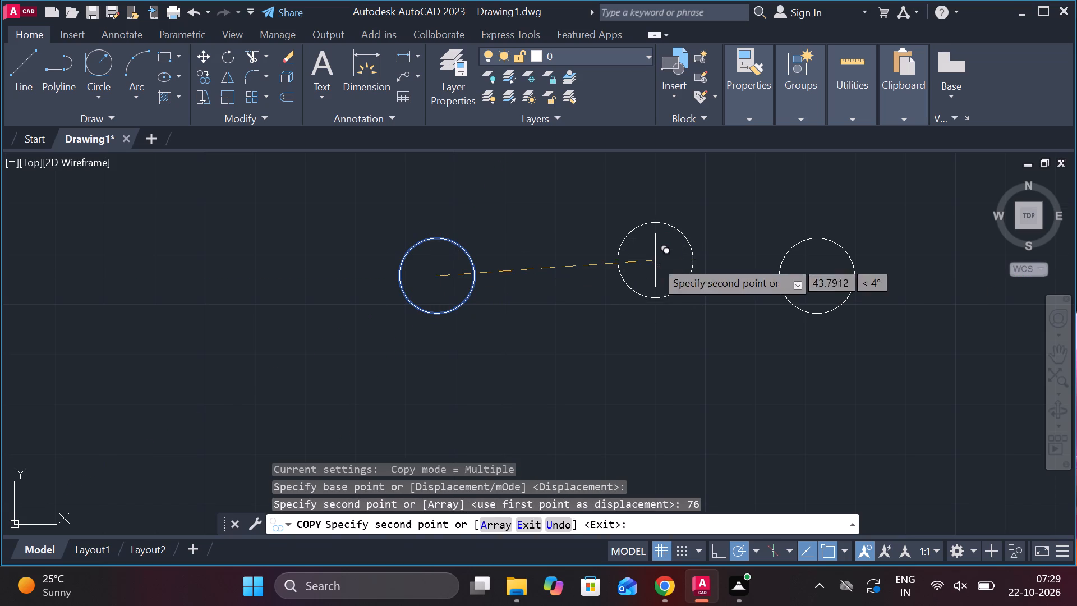
Draw a horizontal line joining the centres of the two 15 mm circles.
{"action": "scroll", "coordinate": [569, 317], "scroll_direction": "down", "scroll_amount": 2}
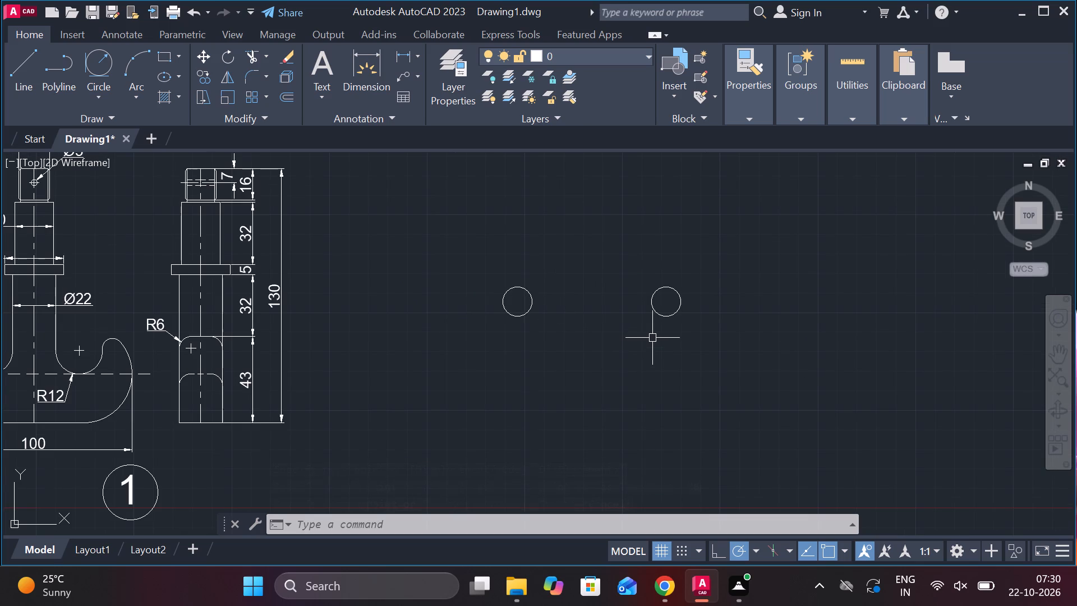
{"action": "key", "text": "l"}
{"action": "key", "text": "Return"}
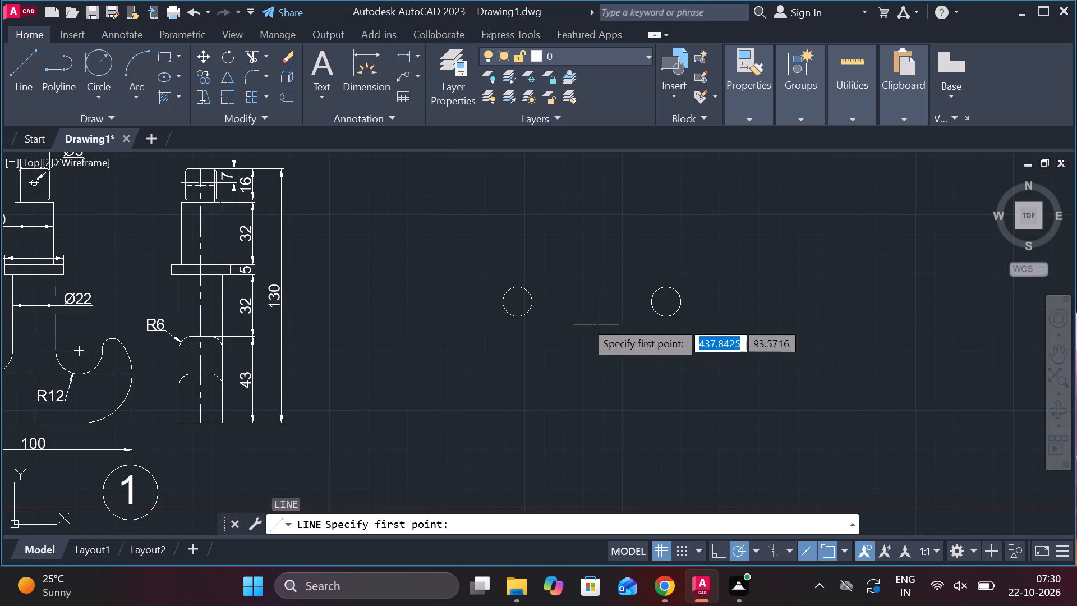
{"action": "left_click", "coordinate": [519, 302]}
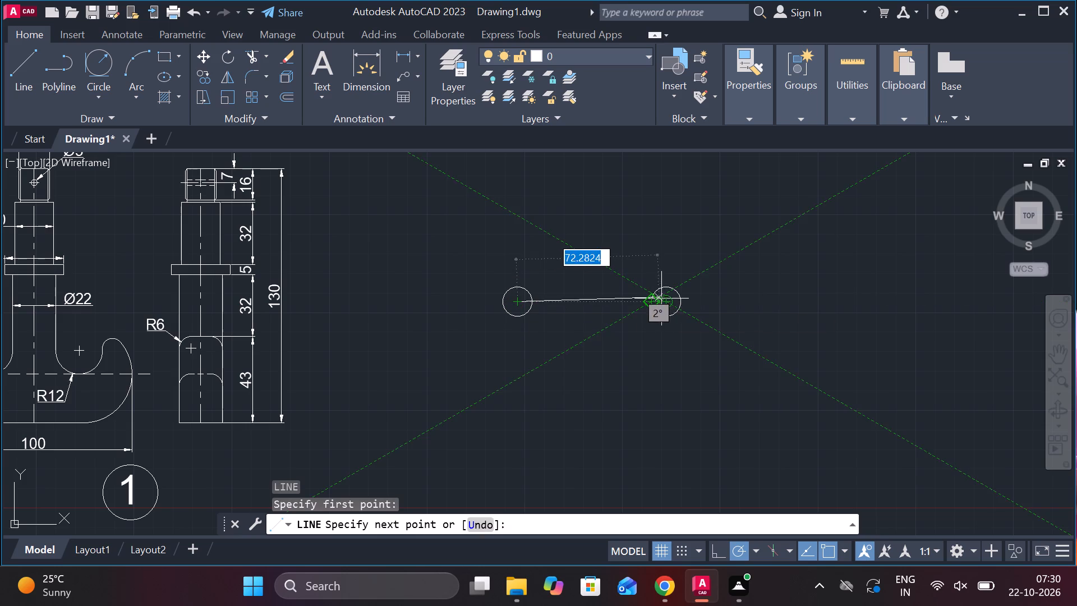
{"action": "left_click", "coordinate": [671, 301]}
{"action": "key", "text": "Escape"}
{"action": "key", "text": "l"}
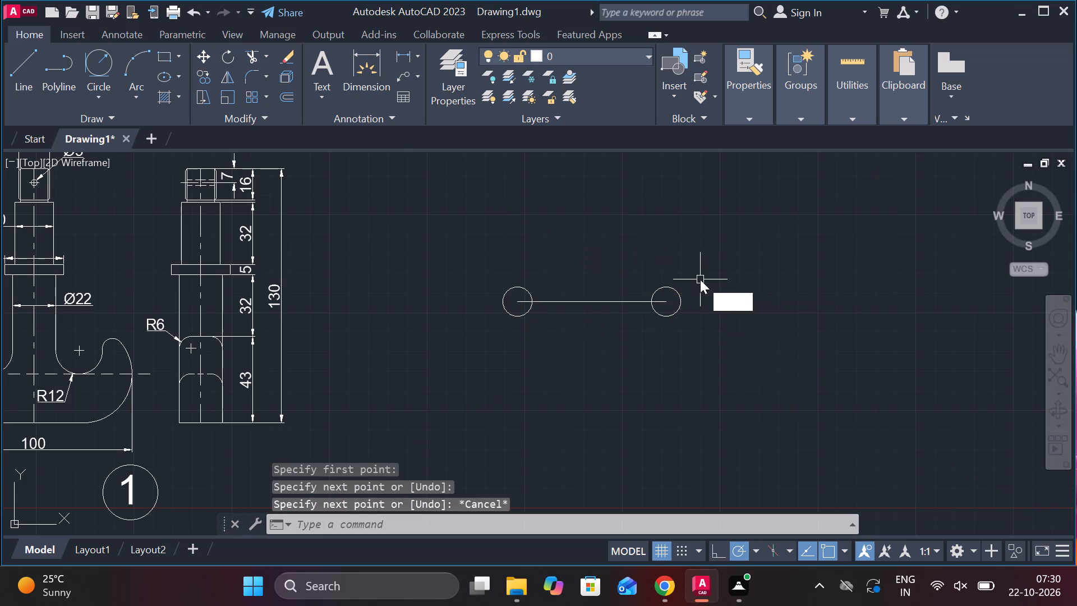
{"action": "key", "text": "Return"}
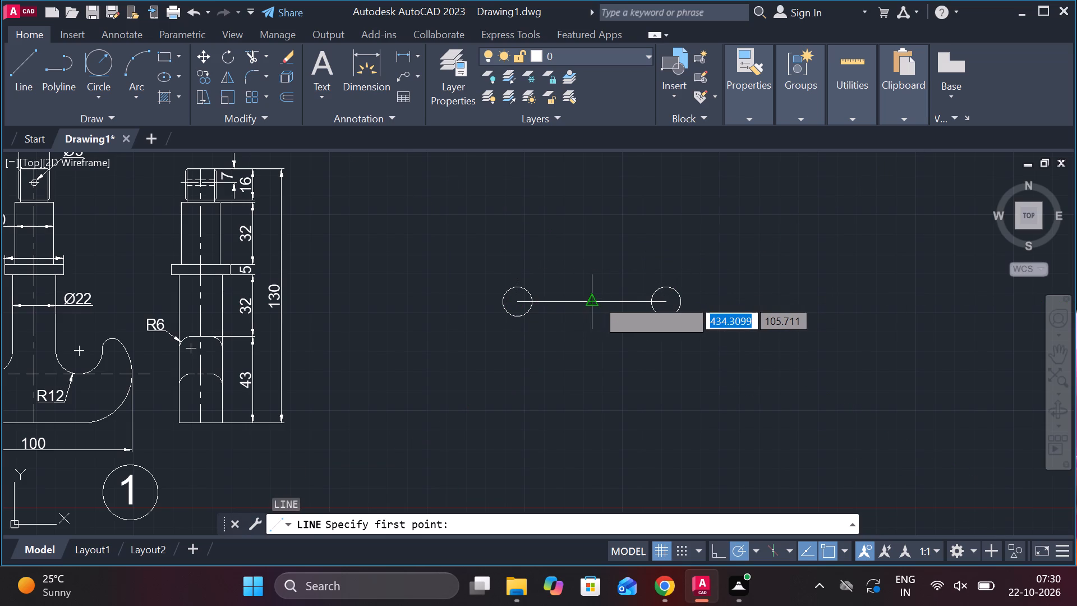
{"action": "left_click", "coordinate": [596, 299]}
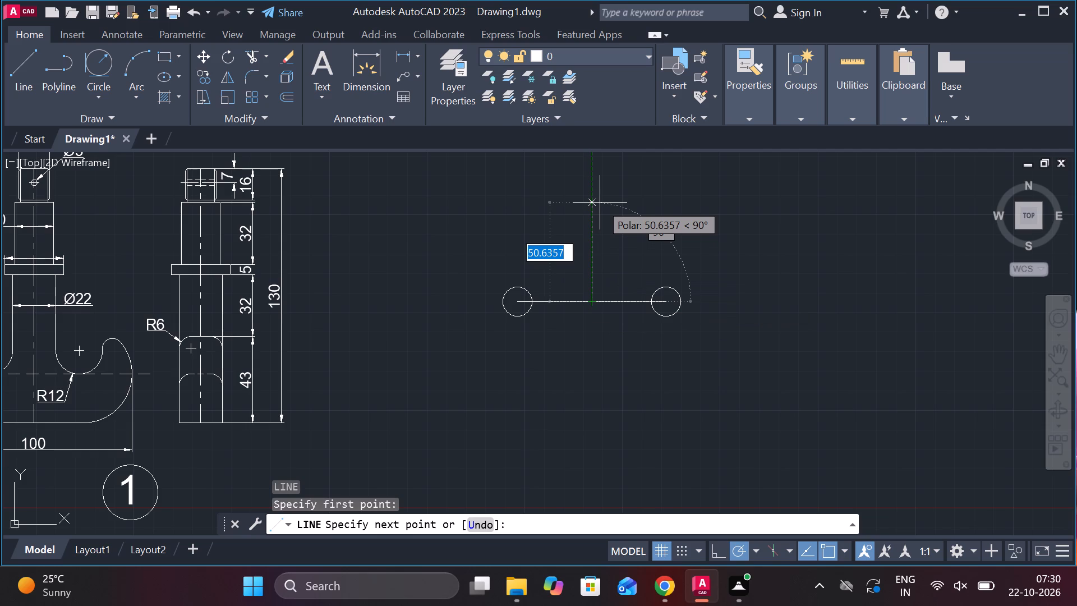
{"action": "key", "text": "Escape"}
Draw a circle of radius 18 concentric with each of the two 15 mm circles.
{"action": "type", "text": "C"}
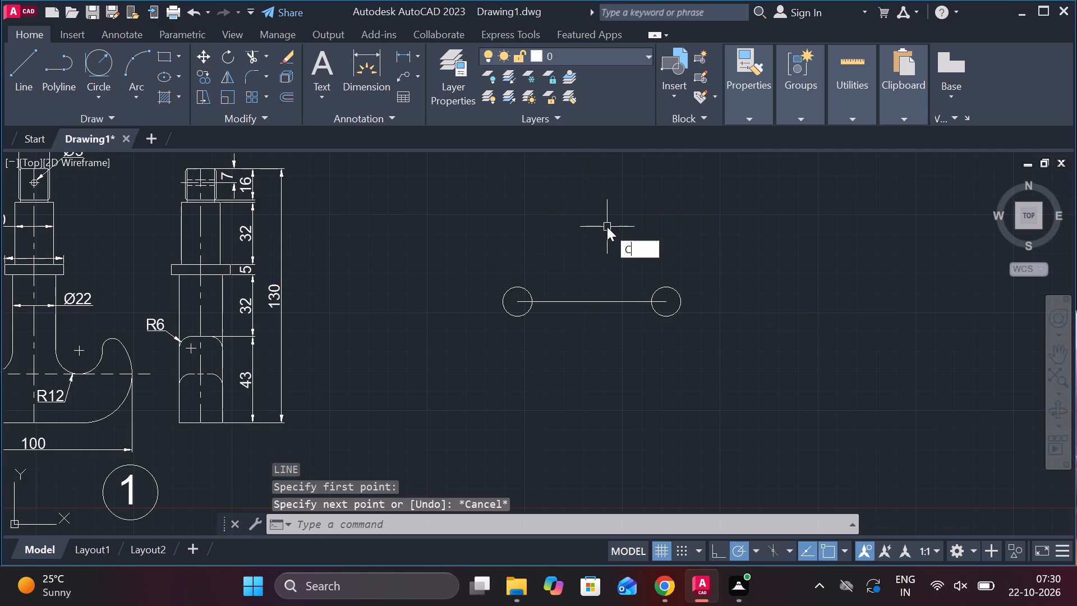
{"action": "key", "text": "space"}
{"action": "left_click", "coordinate": [513, 298]}
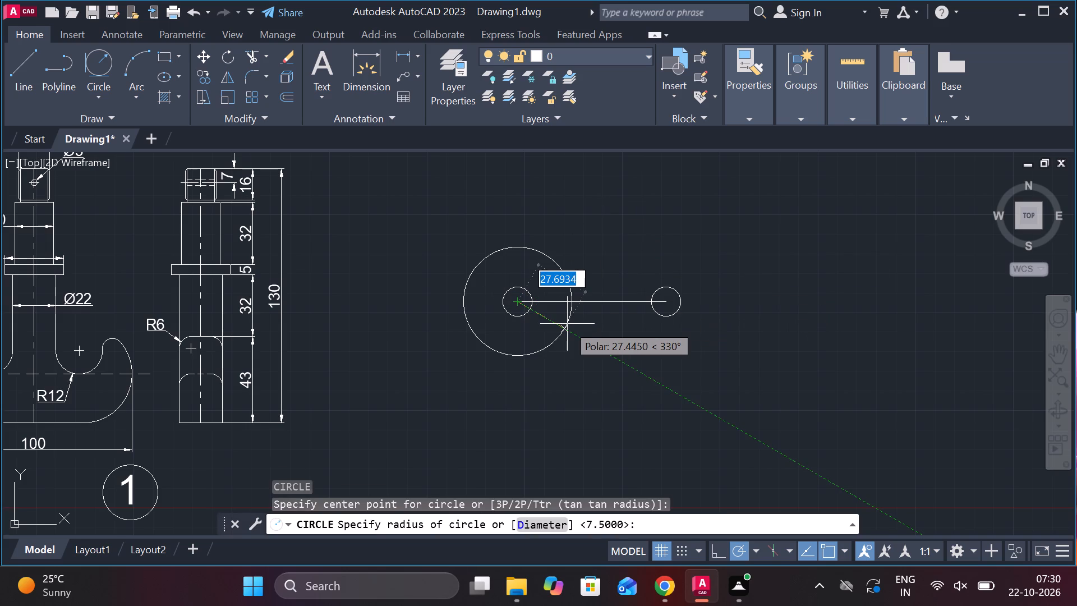
{"action": "key", "text": "1"}
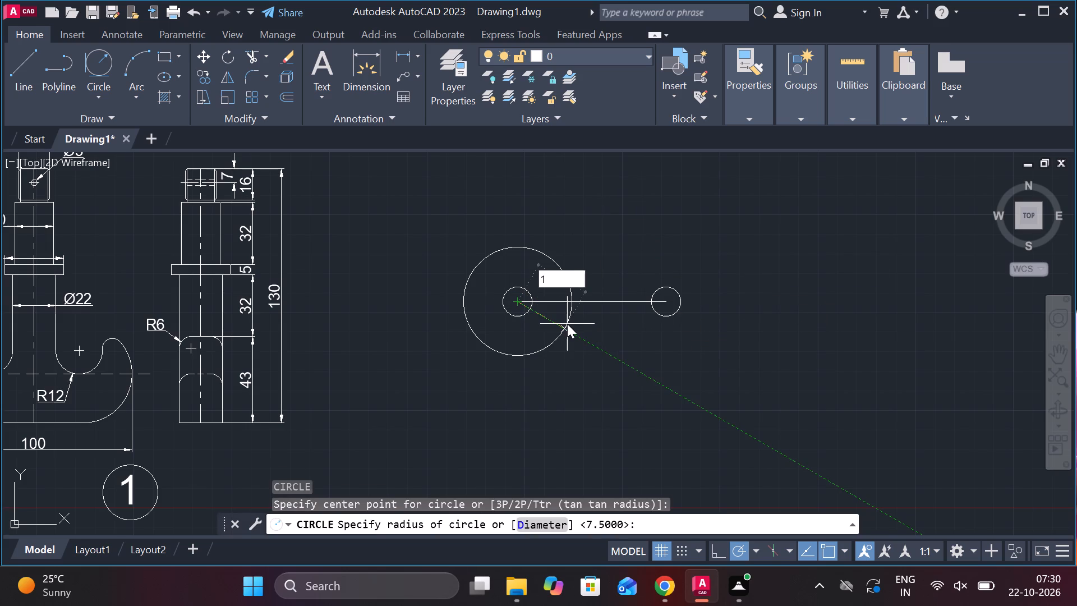
{"action": "key", "text": "8"}
{"action": "key", "text": "Return"}
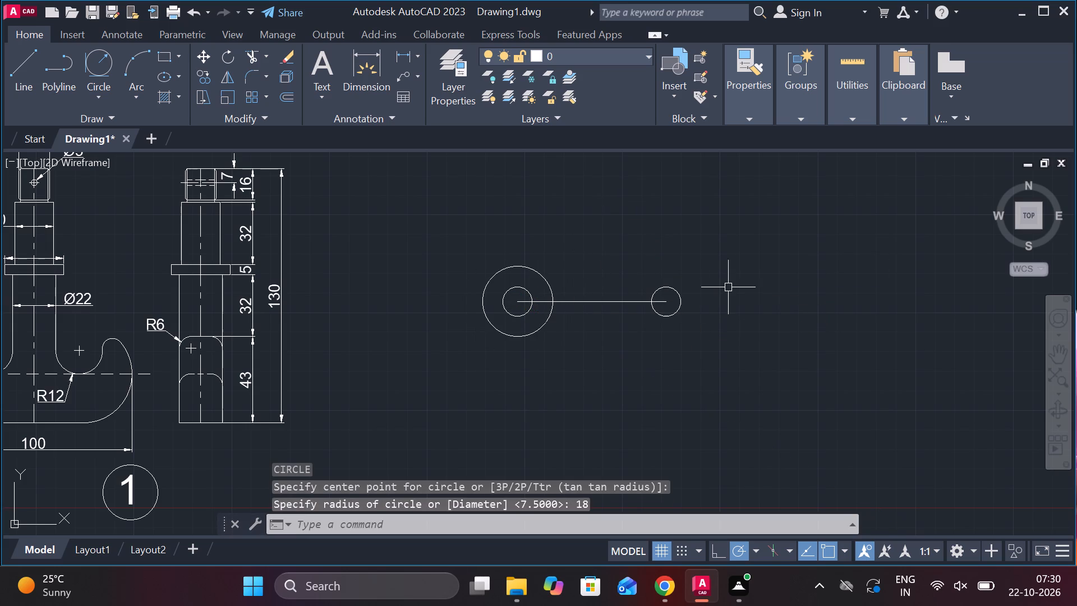
{"action": "key", "text": "space"}
{"action": "scroll", "coordinate": [642, 324], "scroll_direction": "up", "scroll_amount": 1}
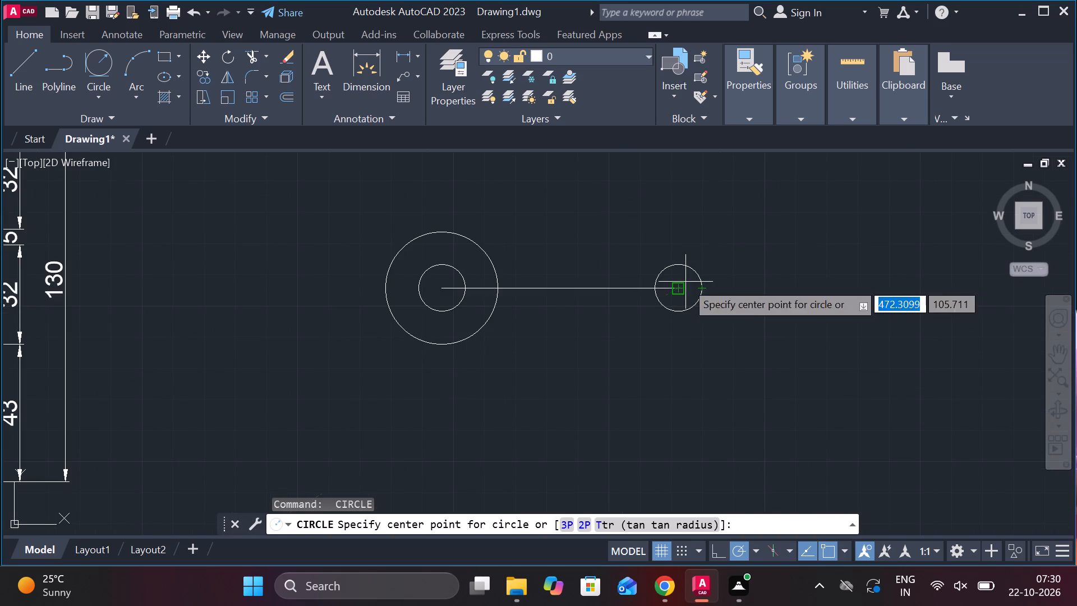
{"action": "left_click", "coordinate": [674, 291]}
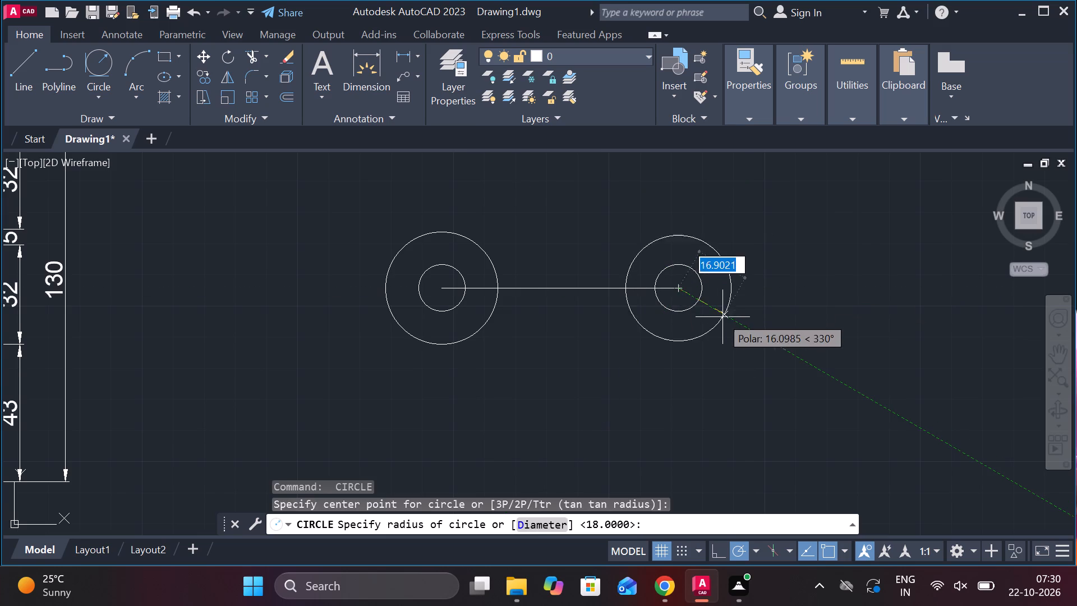
{"action": "type", "text": "18"}
{"action": "key", "text": "Return"}
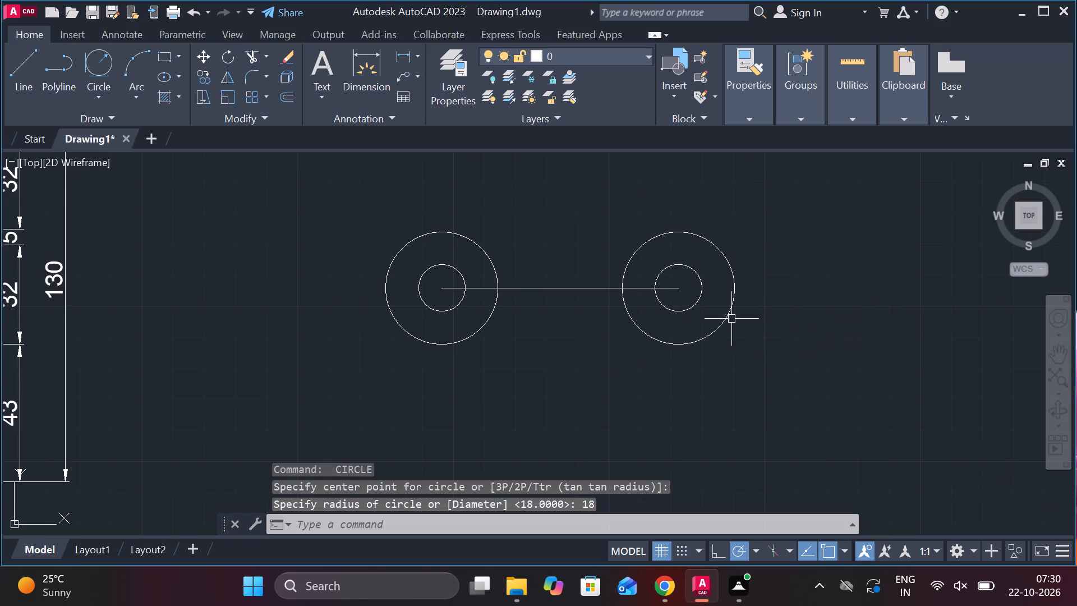
{"action": "key", "text": "Escape"}
Draw a horizontal line tangent to the undersides of the two radius 18 circles.
{"action": "key", "text": "l"}
{"action": "key", "text": "Return"}
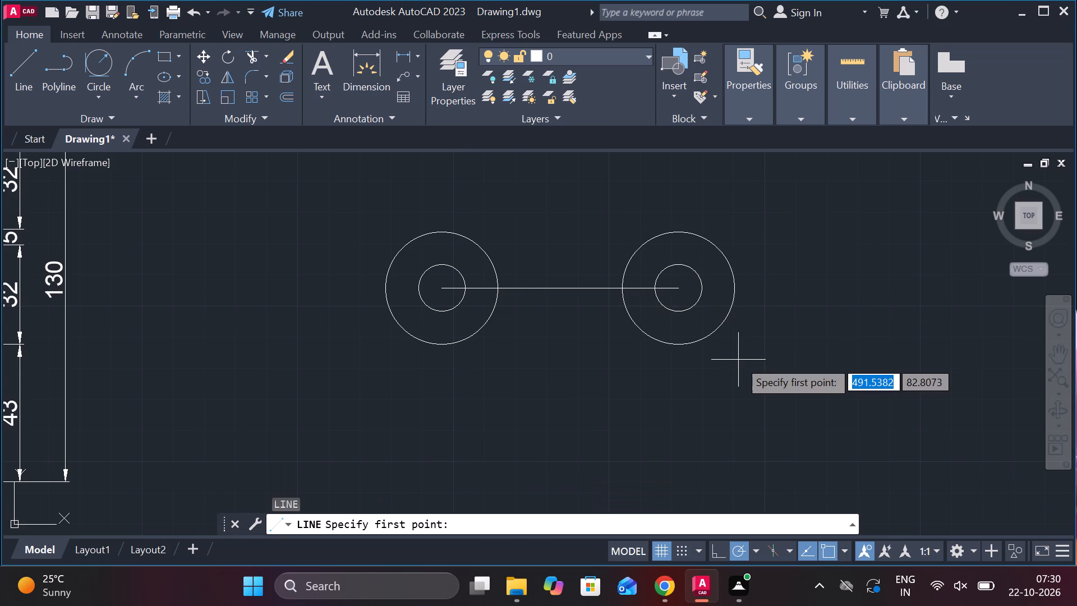
{"action": "type", "text": "TAN"}
{"action": "key", "text": "Return"}
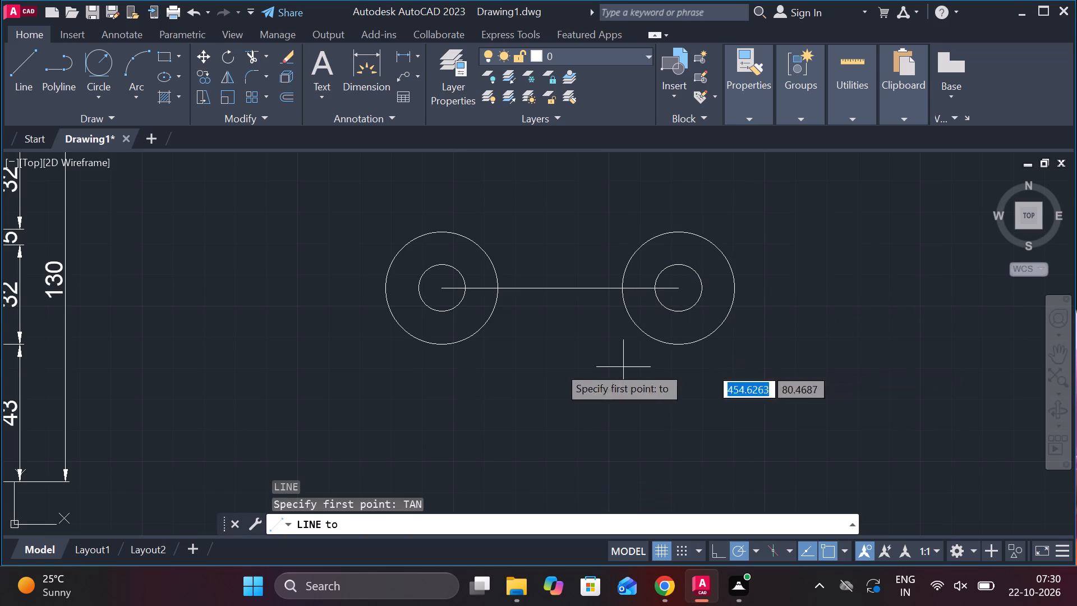
{"action": "left_click", "coordinate": [428, 346]}
{"action": "type", "text": "TAN"}
{"action": "key", "text": "Return"}
{"action": "left_click", "coordinate": [678, 343]}
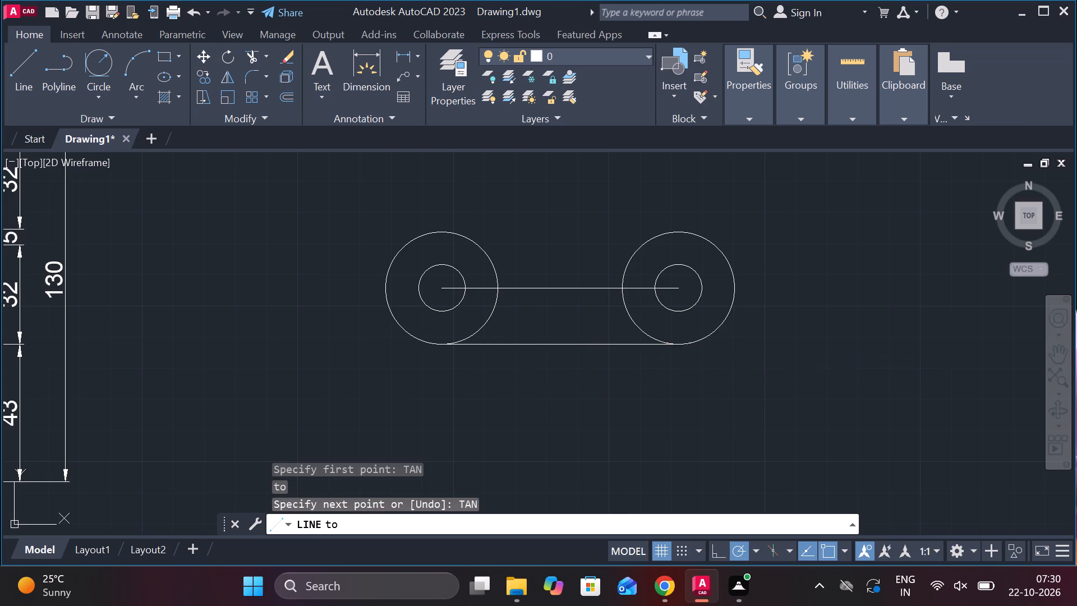
{"action": "key", "text": "Escape"}
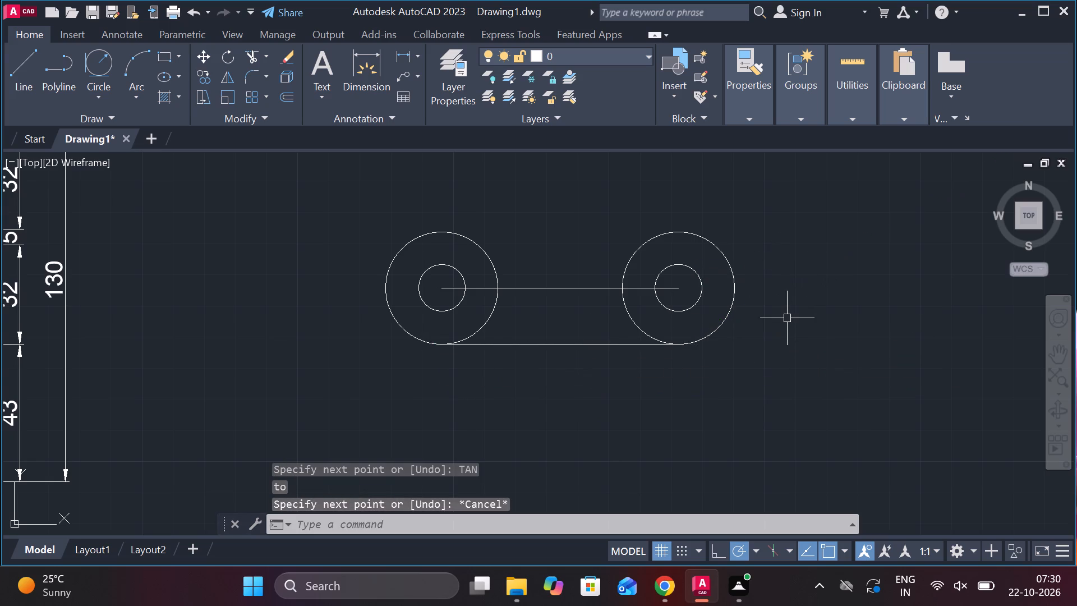
Draw a vertical line 115 mm long upward from the midpoint of the lower tangent line.
{"action": "key", "text": "l"}
{"action": "key", "text": "Return"}
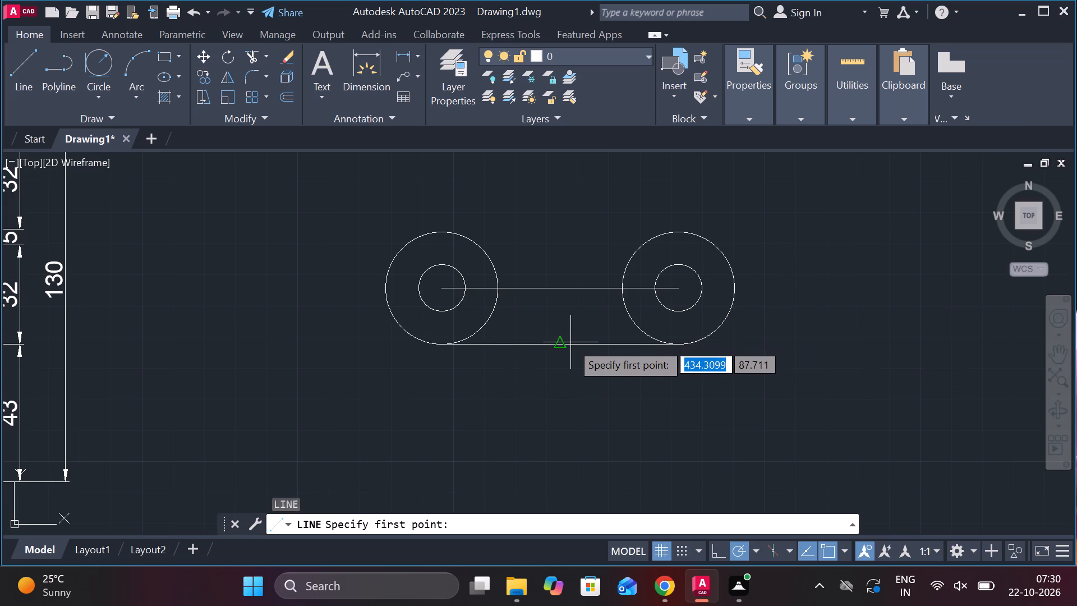
{"action": "left_click", "coordinate": [563, 343]}
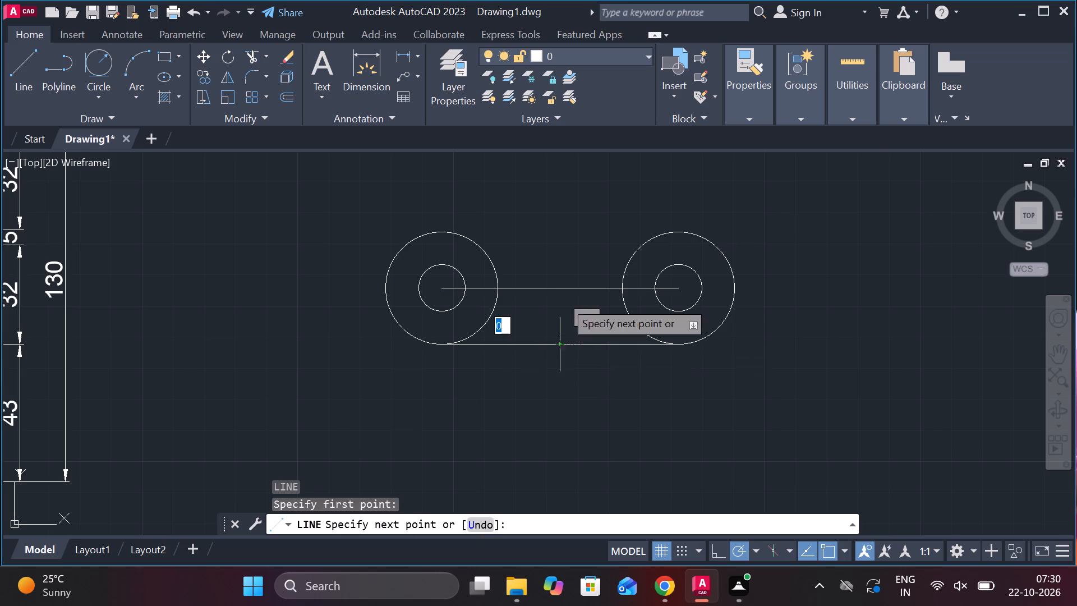
{"action": "type", "text": "11"}
{"action": "key", "text": "5"}
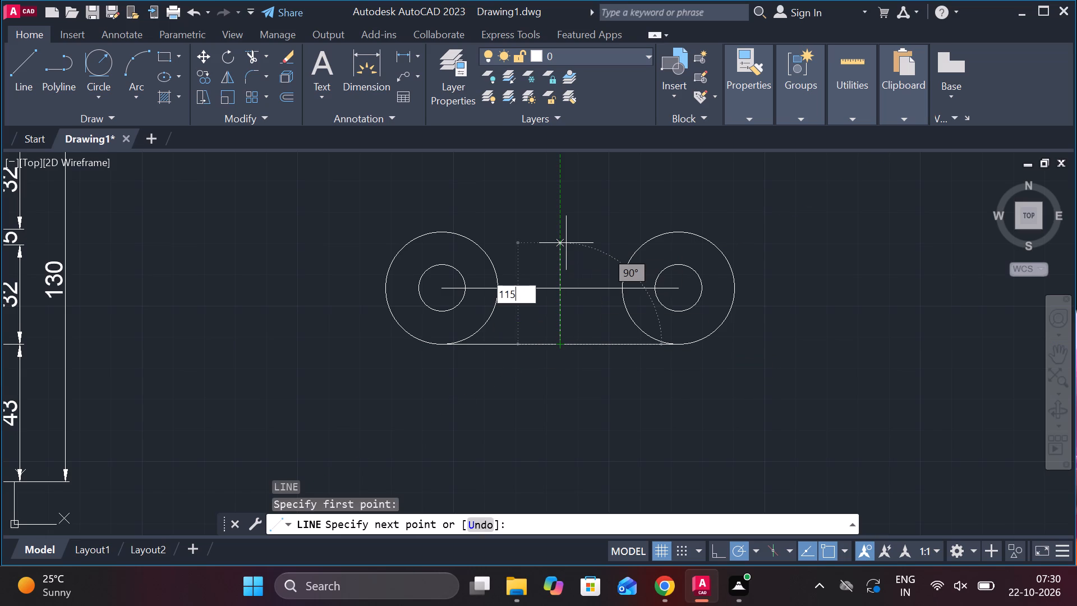
{"action": "key", "text": "Return"}
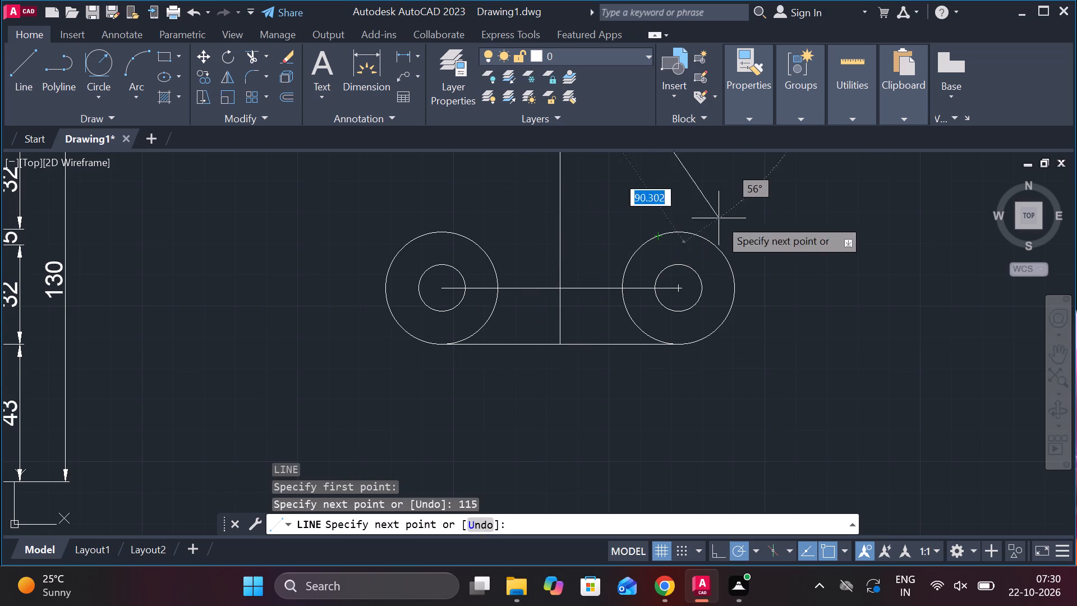
{"action": "key", "text": "Escape"}
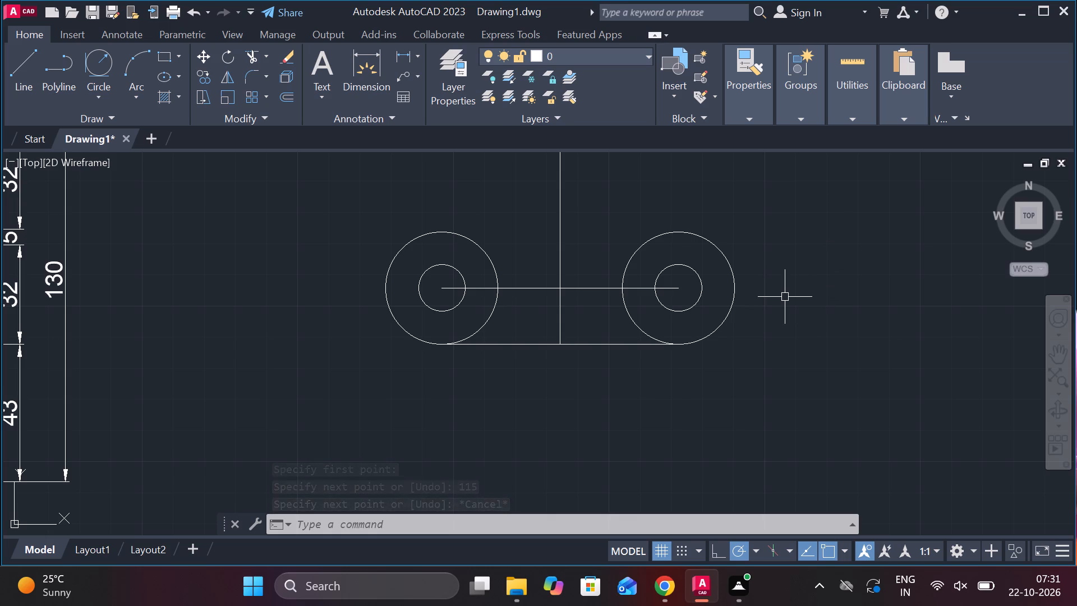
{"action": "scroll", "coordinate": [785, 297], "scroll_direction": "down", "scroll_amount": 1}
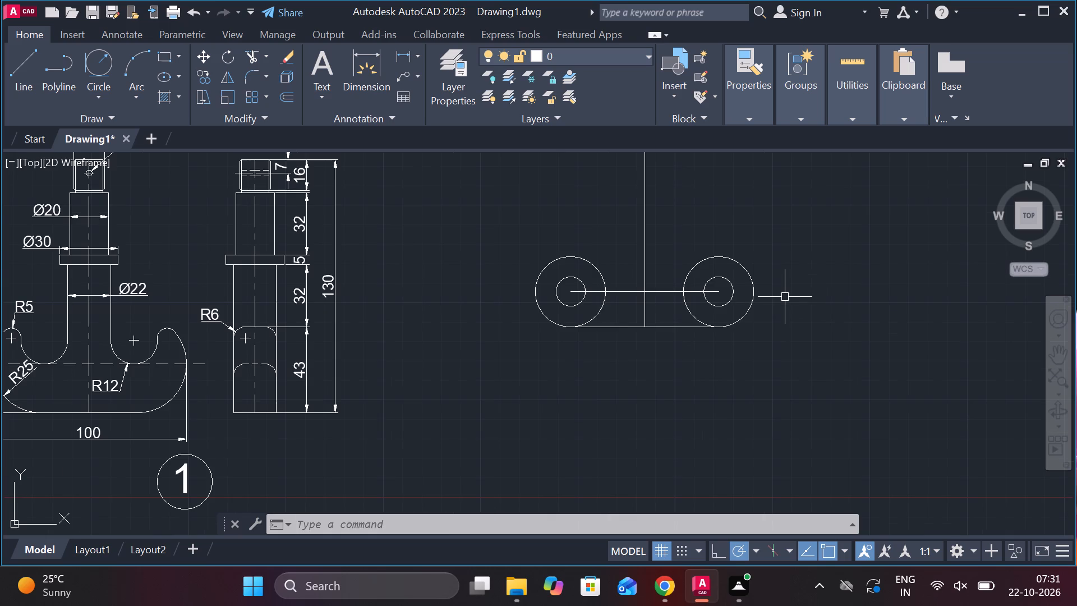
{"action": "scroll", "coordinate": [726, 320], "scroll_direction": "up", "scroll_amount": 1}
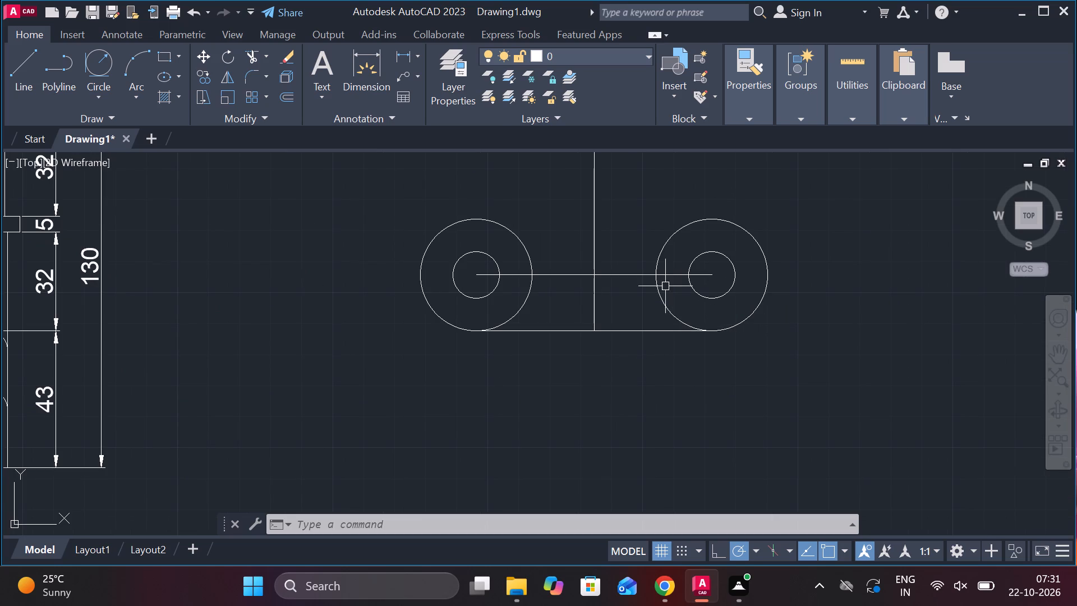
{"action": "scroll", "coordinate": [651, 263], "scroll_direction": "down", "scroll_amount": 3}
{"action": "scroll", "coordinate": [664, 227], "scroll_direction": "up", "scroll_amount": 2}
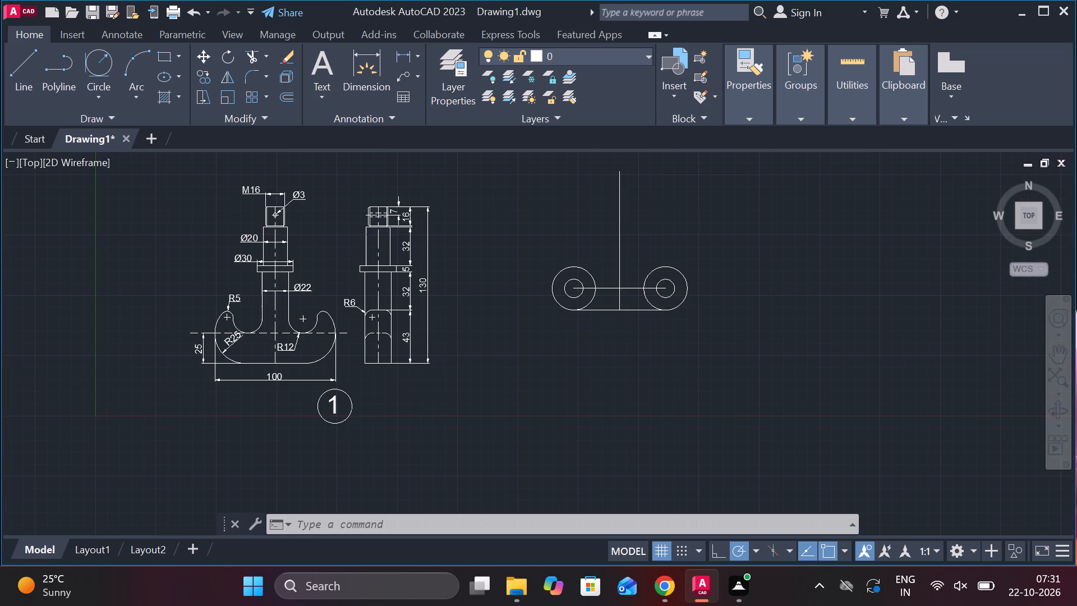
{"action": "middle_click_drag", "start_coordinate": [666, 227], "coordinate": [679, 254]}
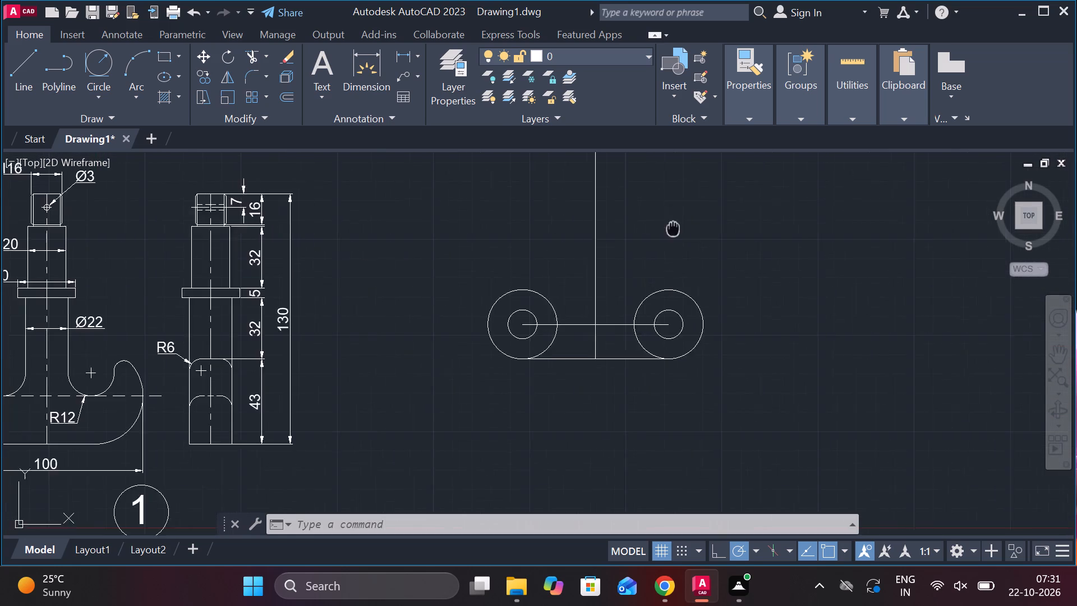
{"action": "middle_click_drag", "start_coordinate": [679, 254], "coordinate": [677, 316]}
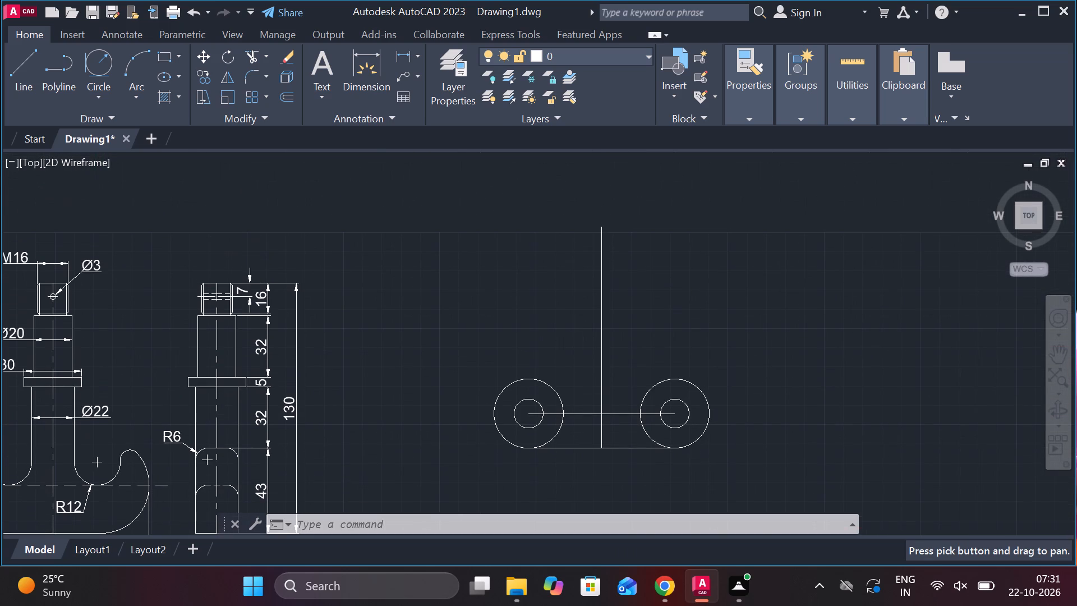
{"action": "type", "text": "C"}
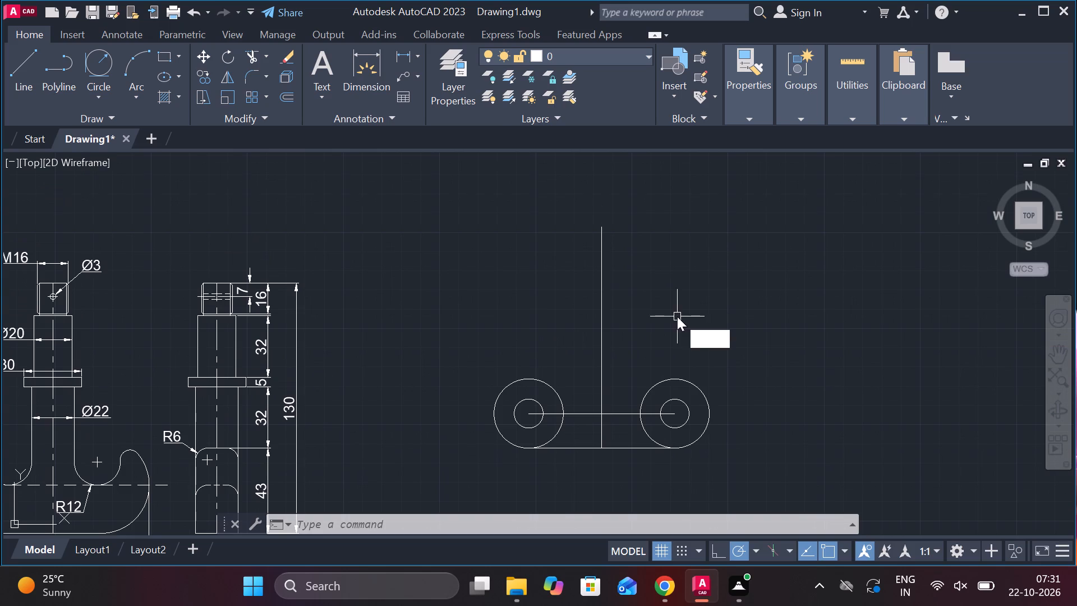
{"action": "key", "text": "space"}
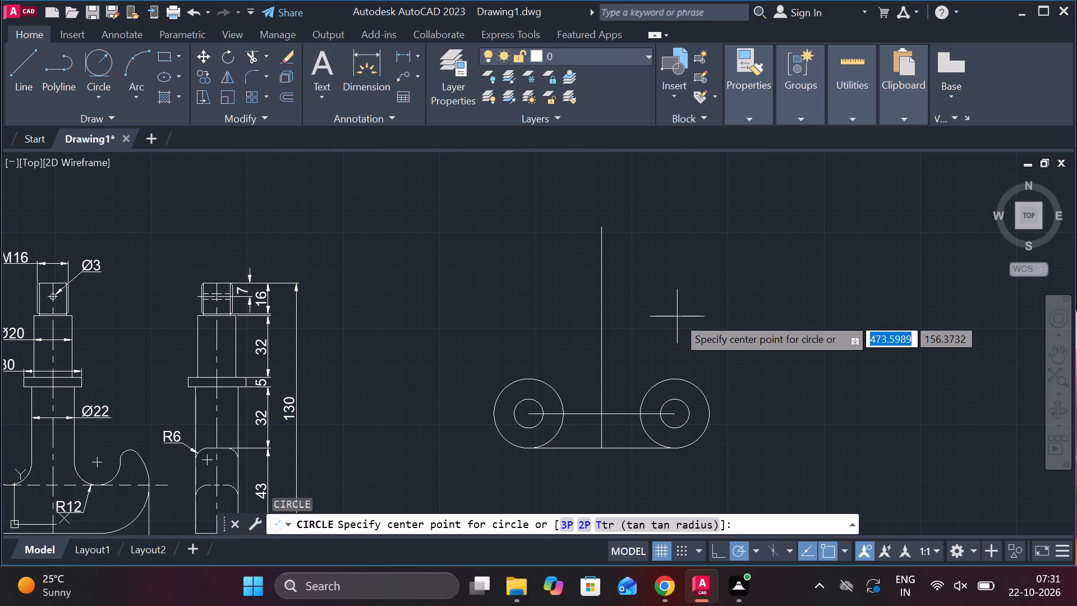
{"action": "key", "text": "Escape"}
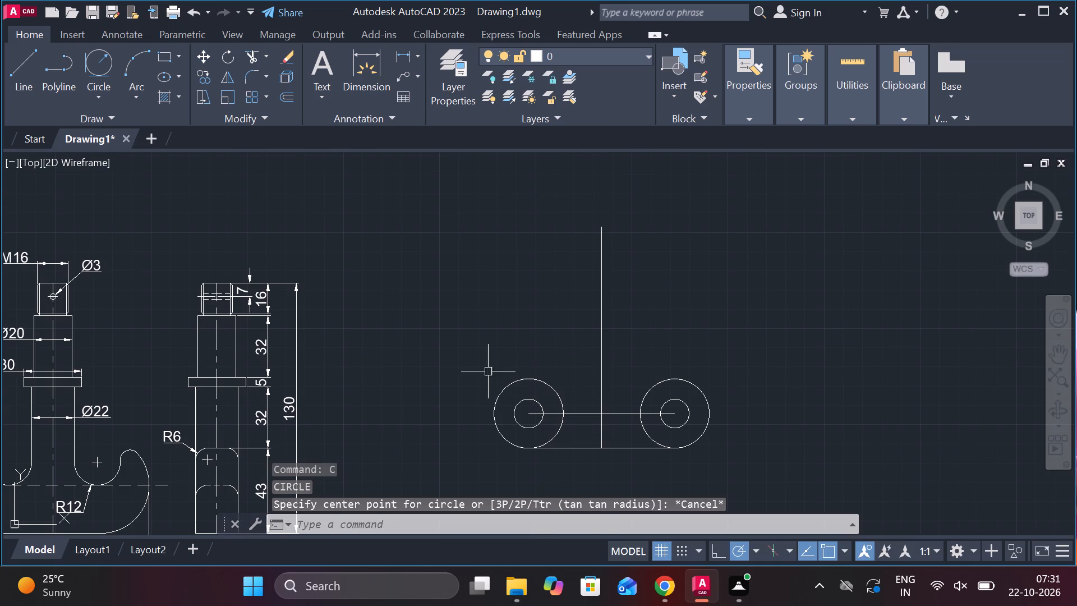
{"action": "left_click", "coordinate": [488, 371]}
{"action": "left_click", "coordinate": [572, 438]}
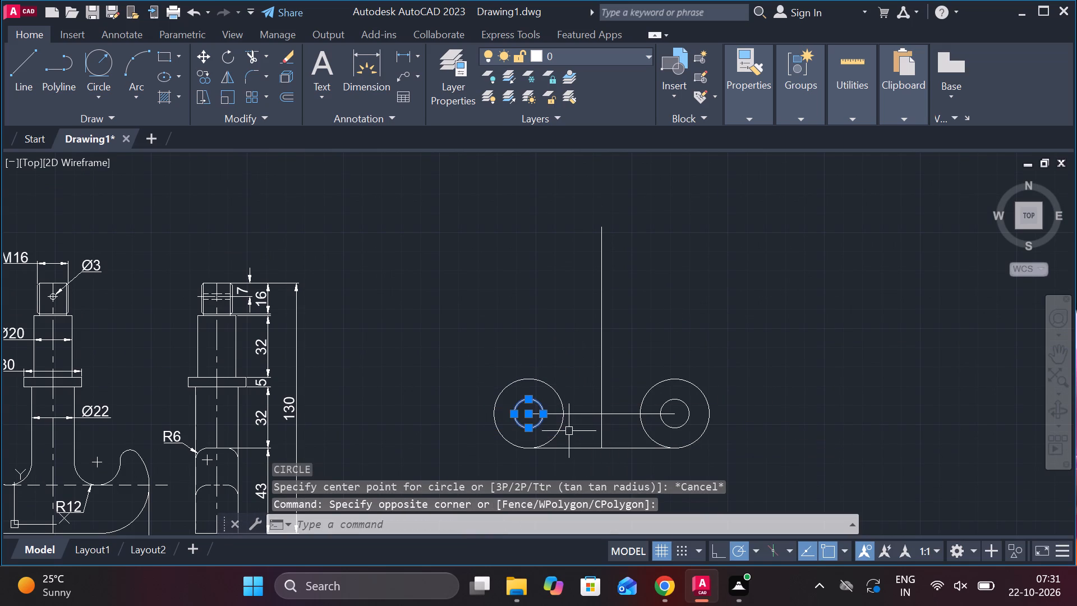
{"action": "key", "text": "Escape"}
Copy the left radius 18 circle from its top quadrant point to the upper end of the vertical line.
{"action": "left_click", "coordinate": [560, 431]}
{"action": "type", "text": "CO"}
{"action": "key", "text": "Return"}
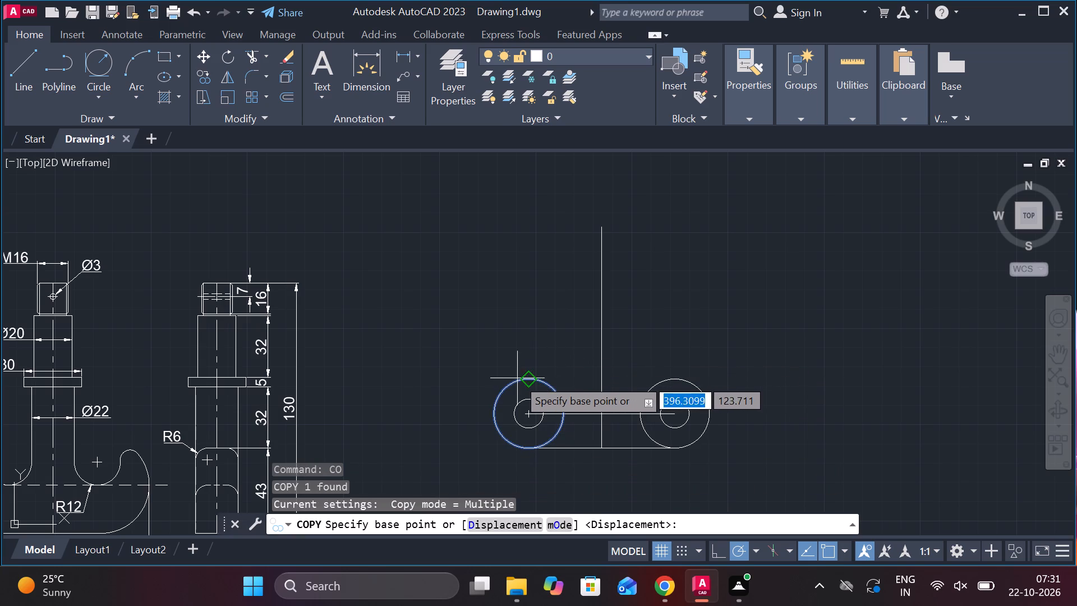
{"action": "left_click", "coordinate": [528, 378]}
{"action": "scroll", "coordinate": [601, 250], "scroll_direction": "up", "scroll_amount": 2}
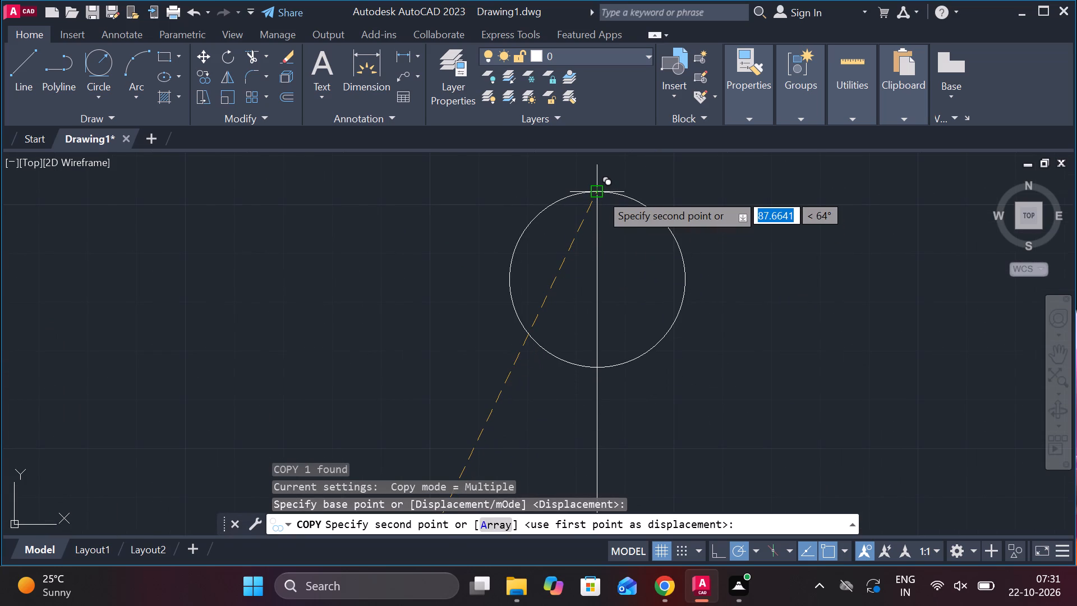
{"action": "left_click", "coordinate": [600, 193]}
{"action": "key", "text": "Escape"}
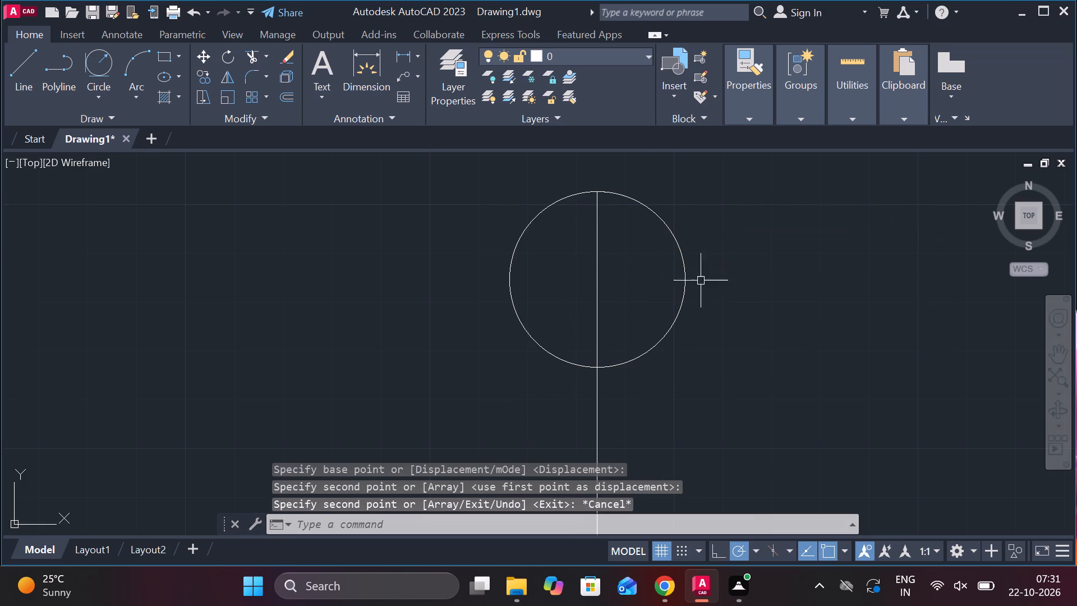
Draw a line tangent to the outer sides of the top and lower-left radius 18 circles.
{"action": "scroll", "coordinate": [697, 291], "scroll_direction": "down", "scroll_amount": 2}
{"action": "key", "text": "l"}
{"action": "key", "text": "Return"}
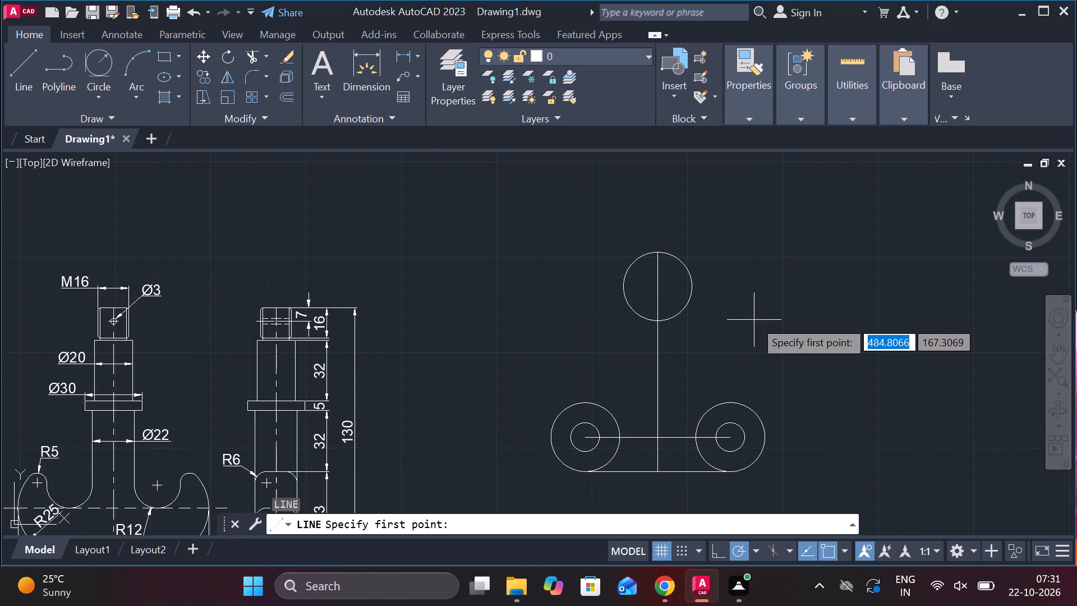
{"action": "type", "text": "TAN"}
{"action": "key", "text": "Return"}
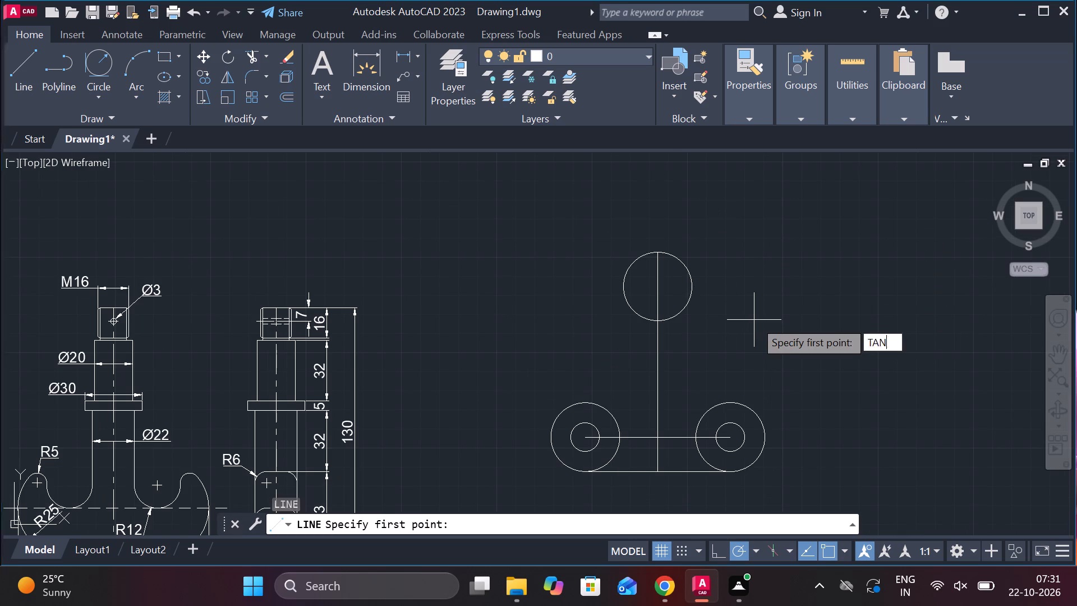
{"action": "left_click", "coordinate": [636, 260]}
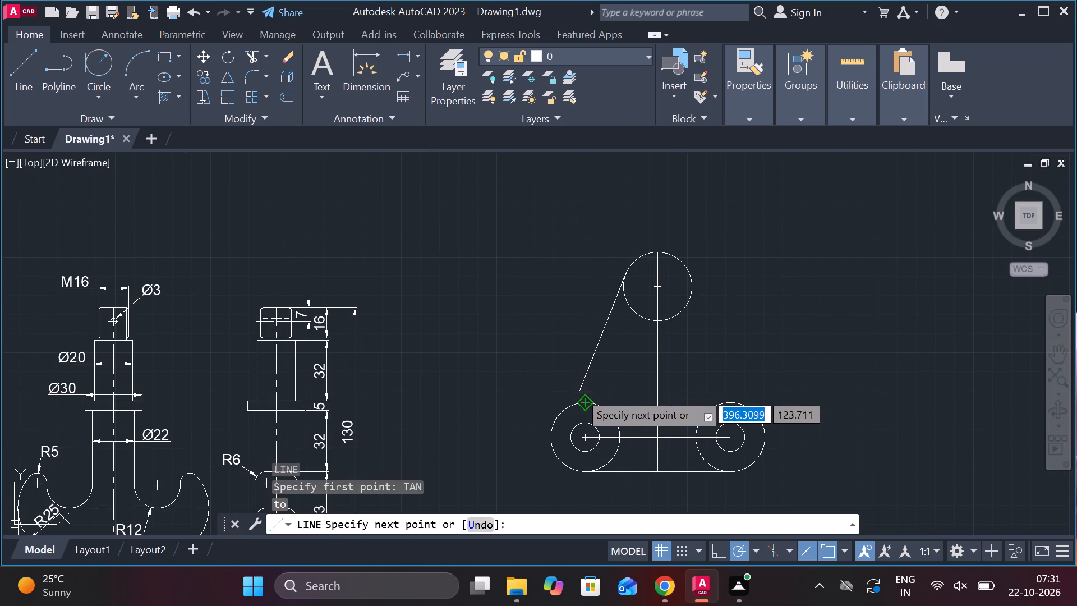
{"action": "type", "text": "TAN"}
{"action": "key", "text": "Return"}
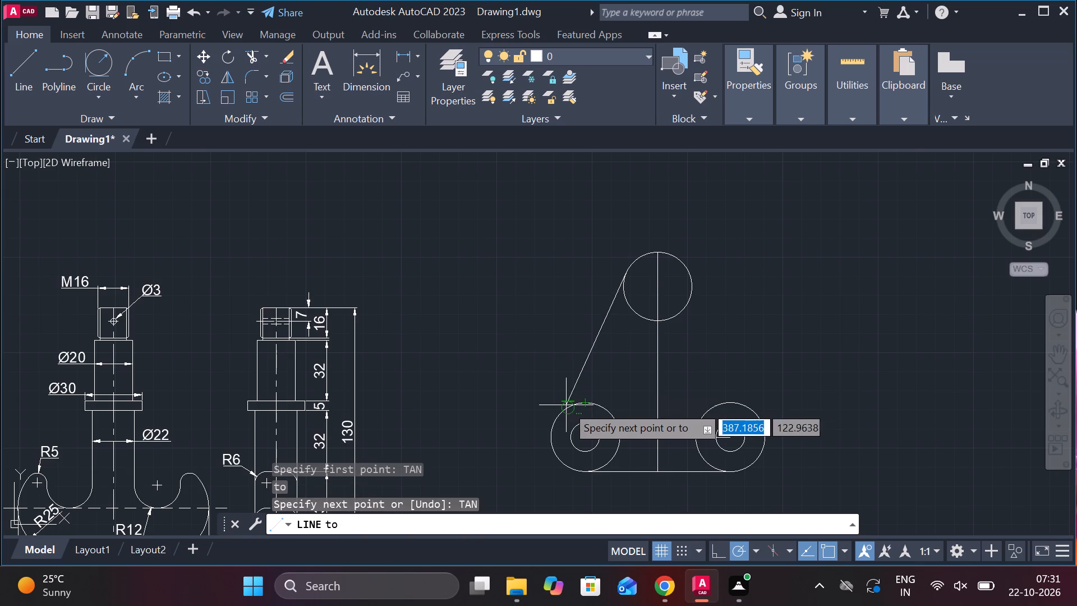
{"action": "left_click", "coordinate": [566, 405]}
{"action": "key", "text": "Escape"}
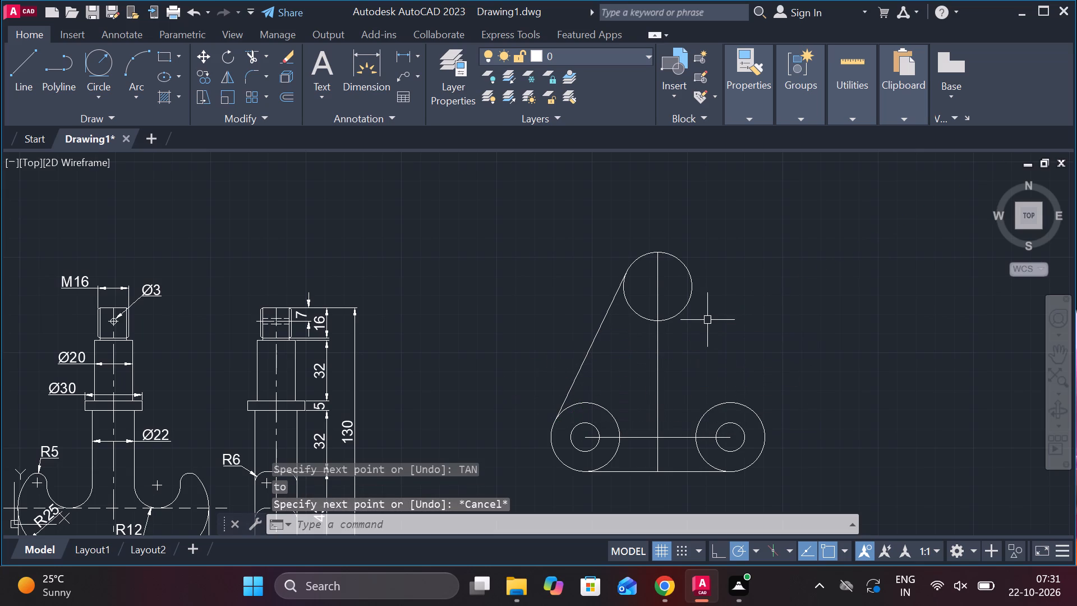
Draw a line tangent to the outer sides of the top and lower-right radius 18 circles.
{"action": "key", "text": "l"}
{"action": "key", "text": "Return"}
{"action": "type", "text": "TAN"}
{"action": "key", "text": "Return"}
{"action": "left_click", "coordinate": [684, 265]}
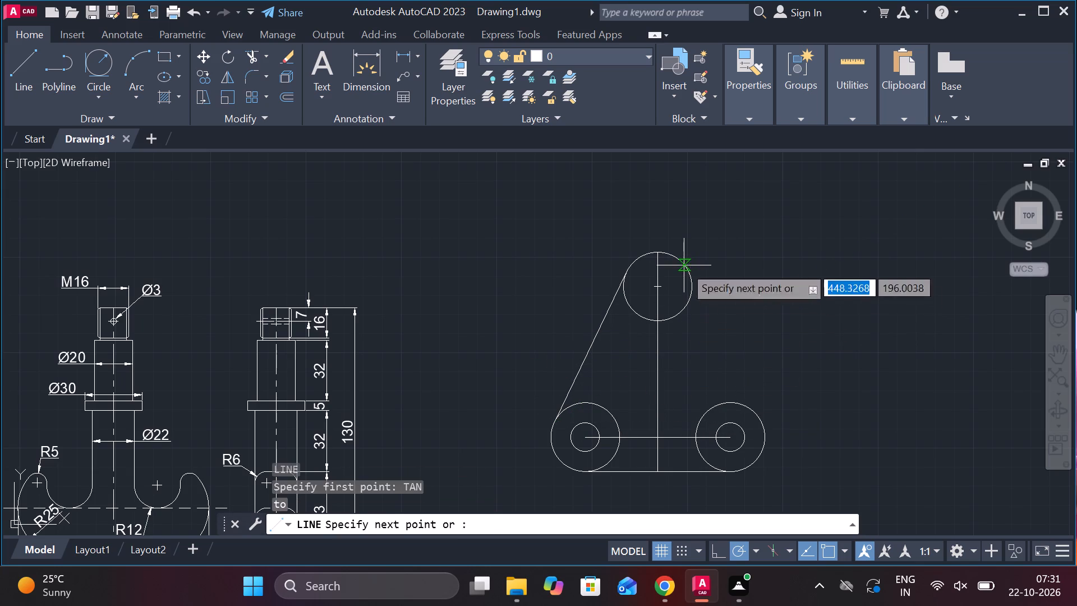
{"action": "type", "text": "TAN"}
{"action": "key", "text": "Return"}
{"action": "left_click", "coordinate": [763, 420]}
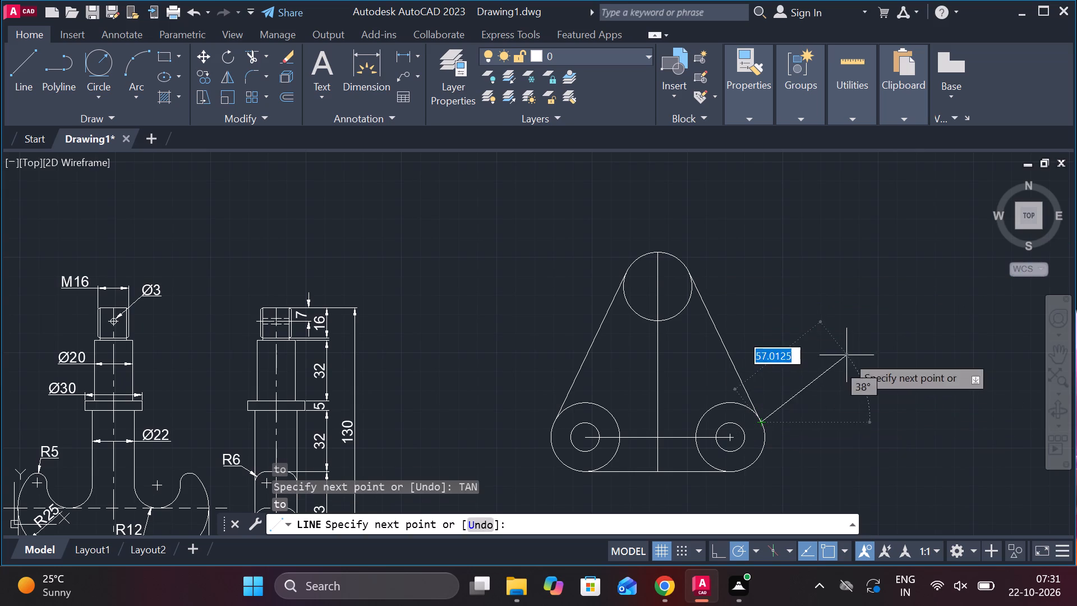
{"action": "key", "text": "Escape"}
Trim the inner arcs of the three radius 18 circles, leaving only the rounded triangular outline.
{"action": "type", "text": "TR"}
{"action": "key", "text": "space"}
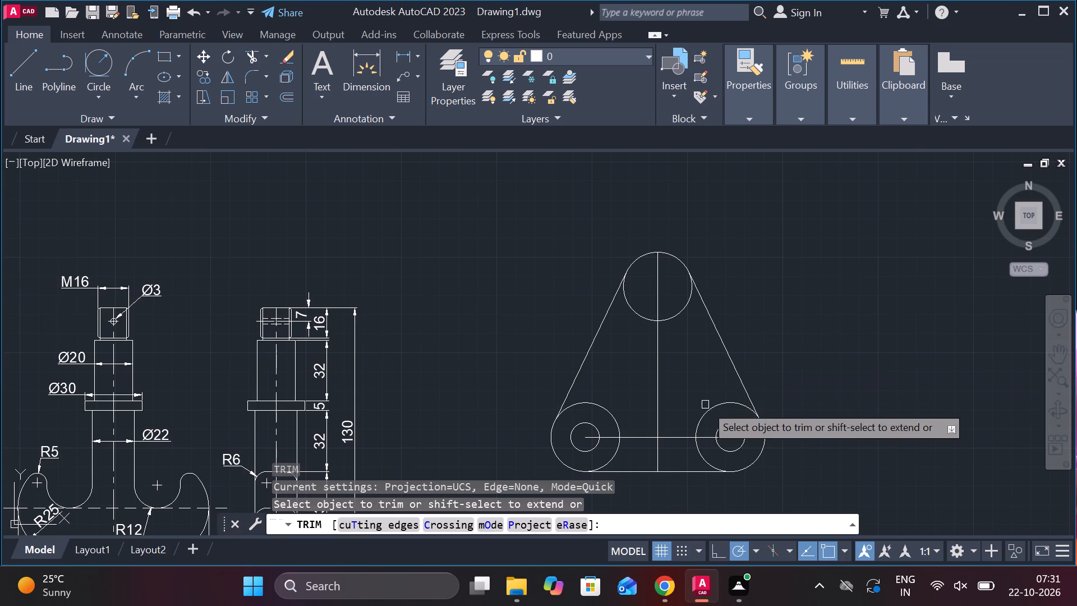
{"action": "left_click", "coordinate": [637, 304]}
{"action": "left_click", "coordinate": [631, 333]}
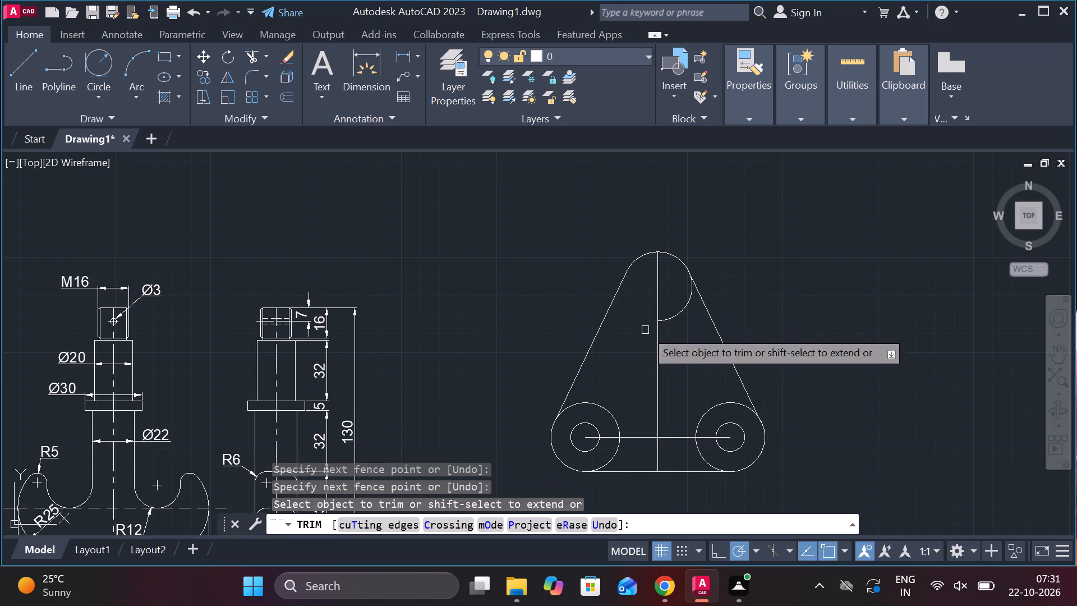
{"action": "left_click", "coordinate": [679, 311]}
{"action": "left_click", "coordinate": [607, 407]}
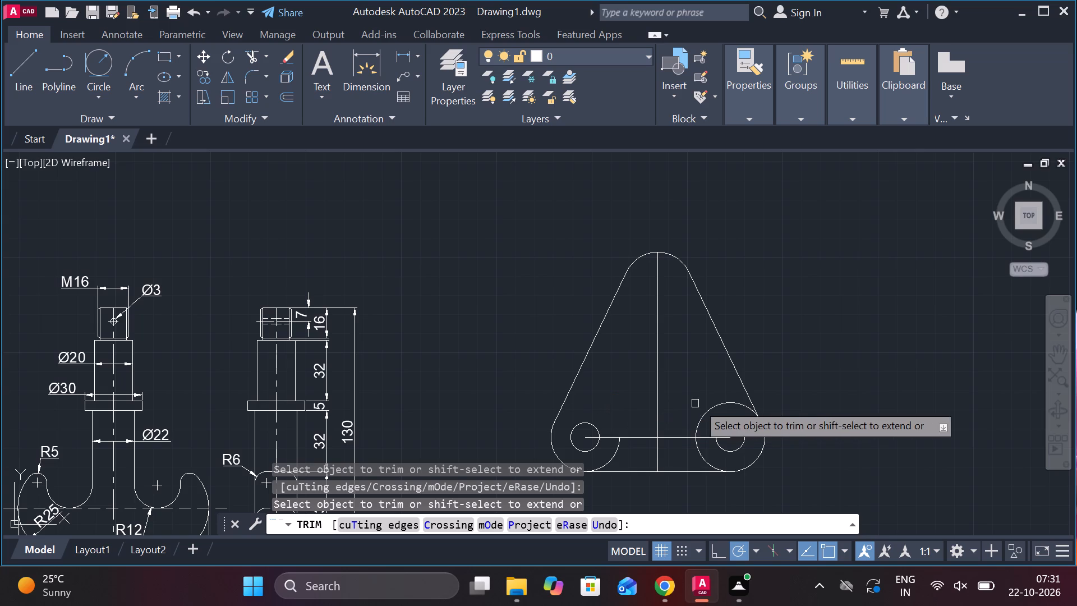
{"action": "left_click", "coordinate": [722, 405]}
{"action": "left_click", "coordinate": [704, 453]}
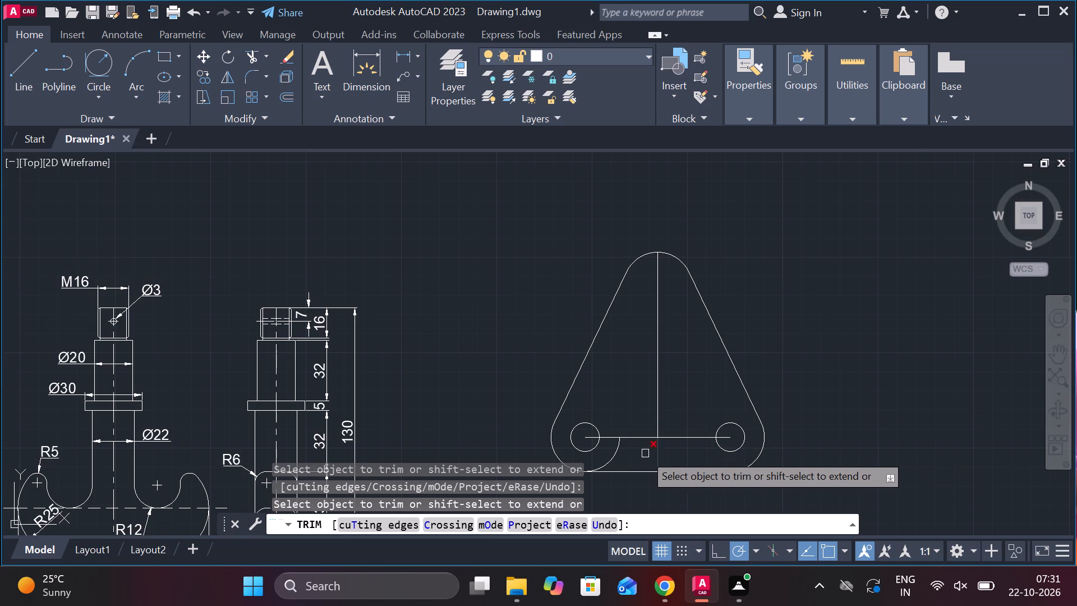
{"action": "left_click", "coordinate": [618, 458]}
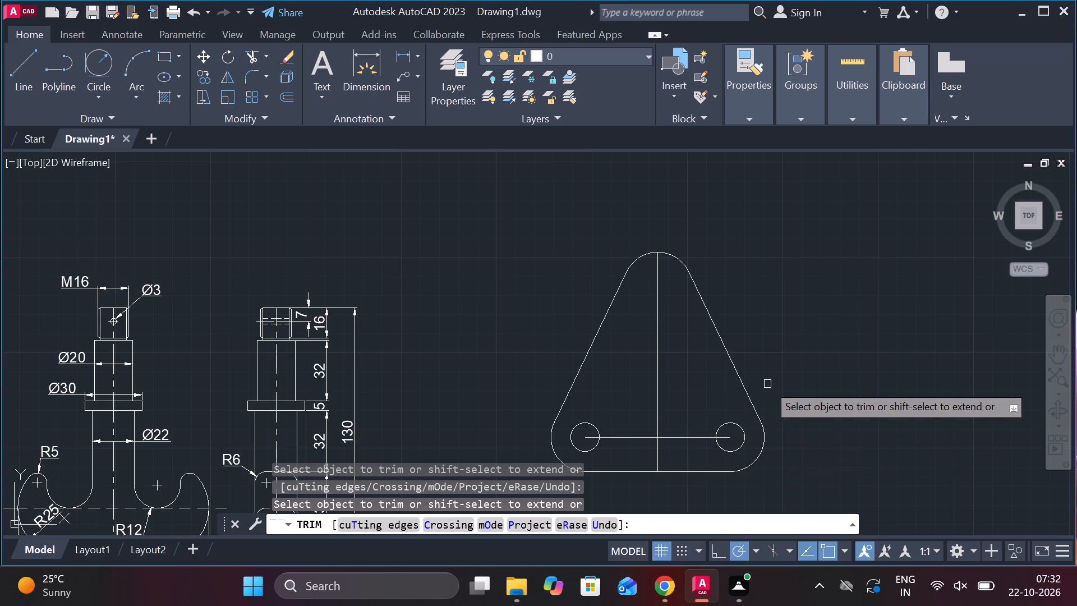
{"action": "middle_click_drag", "start_coordinate": [767, 384], "coordinate": [750, 382]}
{"action": "key", "text": "Escape"}
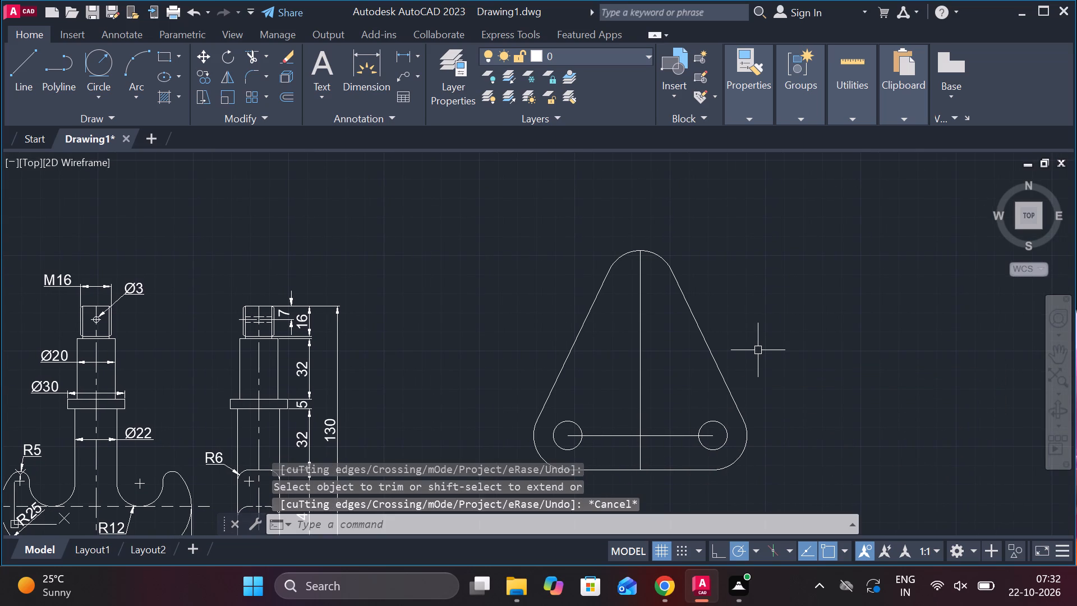
Draw a 15 mm diameter circle concentric with the rounded top corner of the triangular outline.
{"action": "type", "text": "C"}
{"action": "key", "text": "space"}
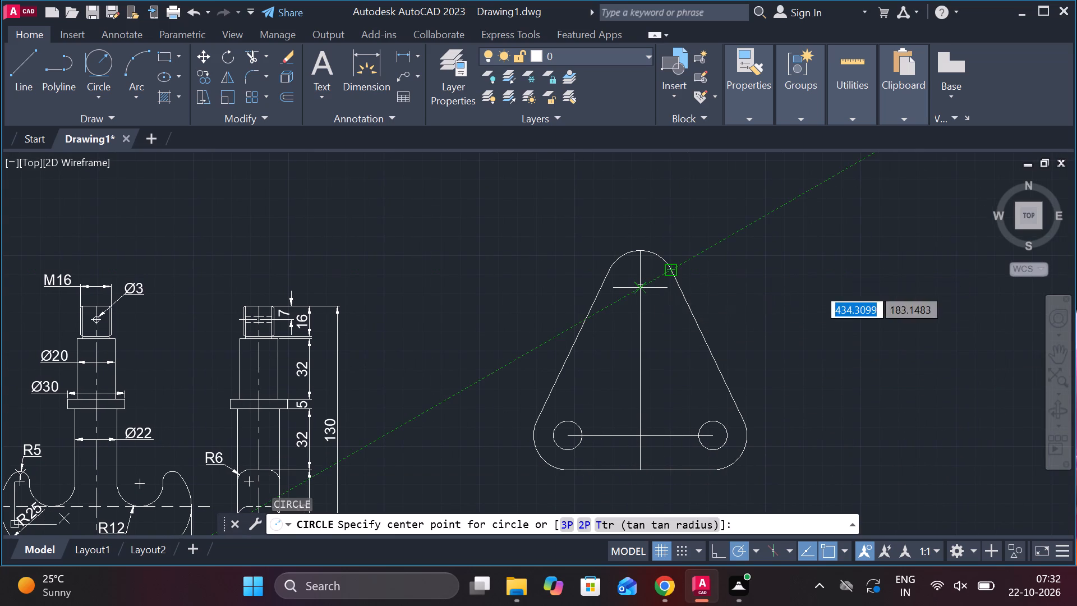
{"action": "left_click", "coordinate": [642, 284]}
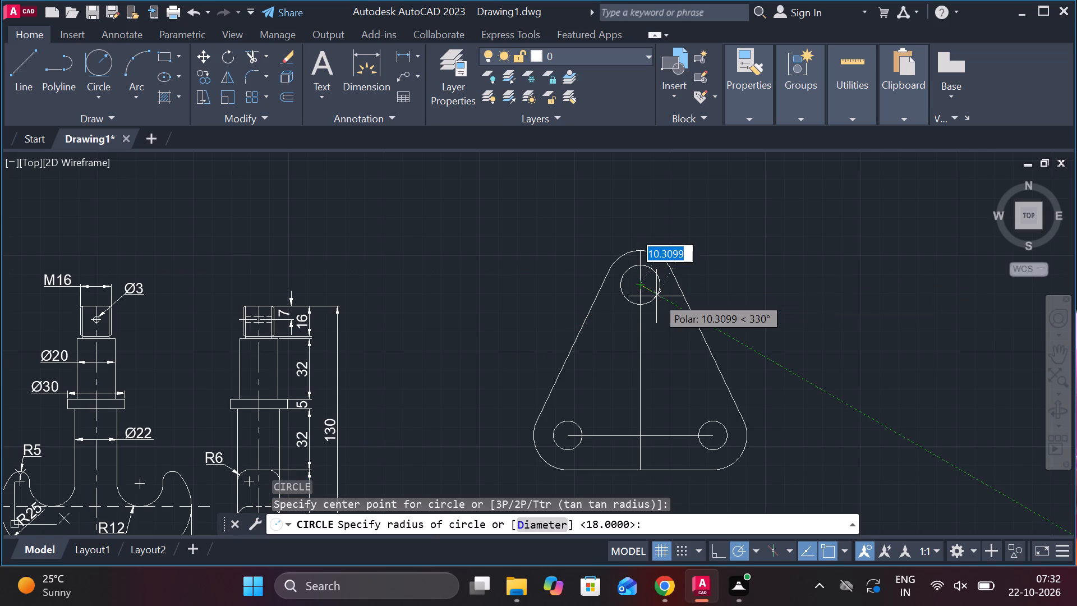
{"action": "type", "text": "D 15"}
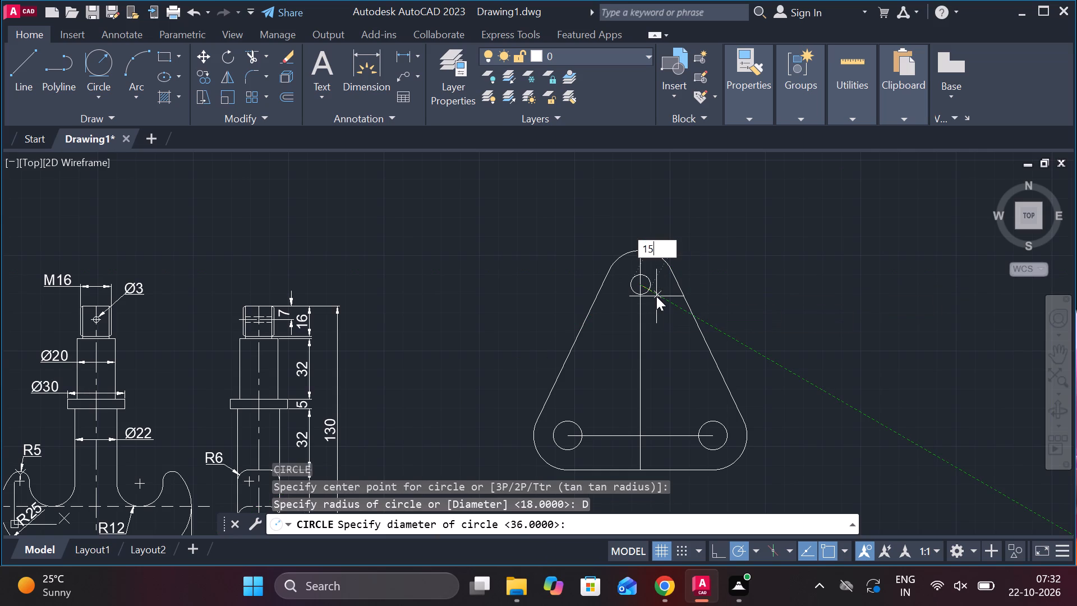
{"action": "key", "text": "space"}
Erase the horizontal line joining the centers of the two lower 15 mm holes.
{"action": "middle_click_drag", "start_coordinate": [728, 336], "coordinate": [711, 260]}
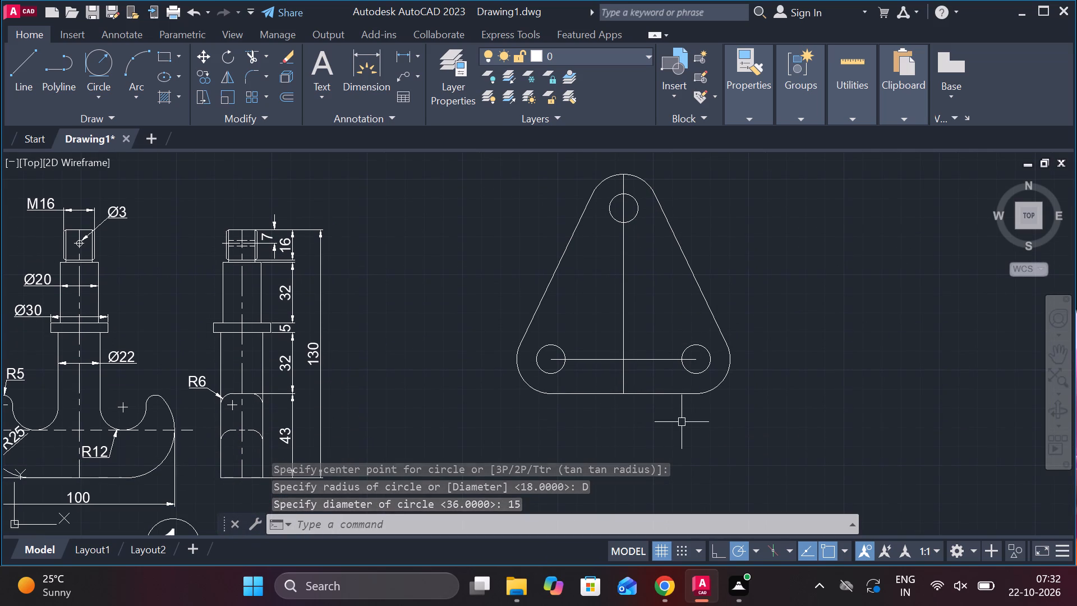
{"action": "left_click", "coordinate": [592, 361]}
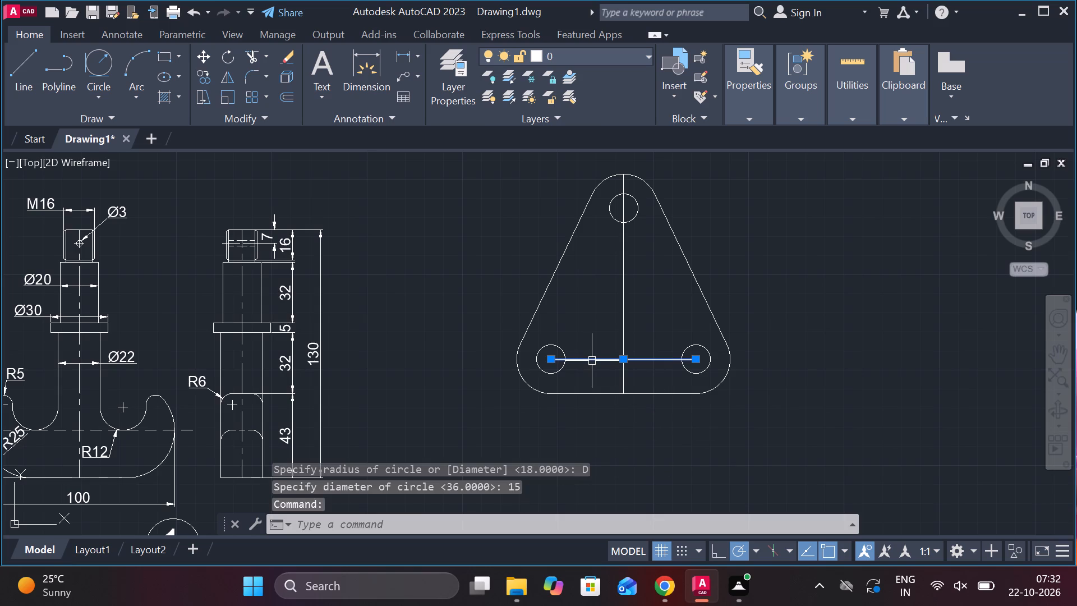
{"action": "key", "text": "Escape"}
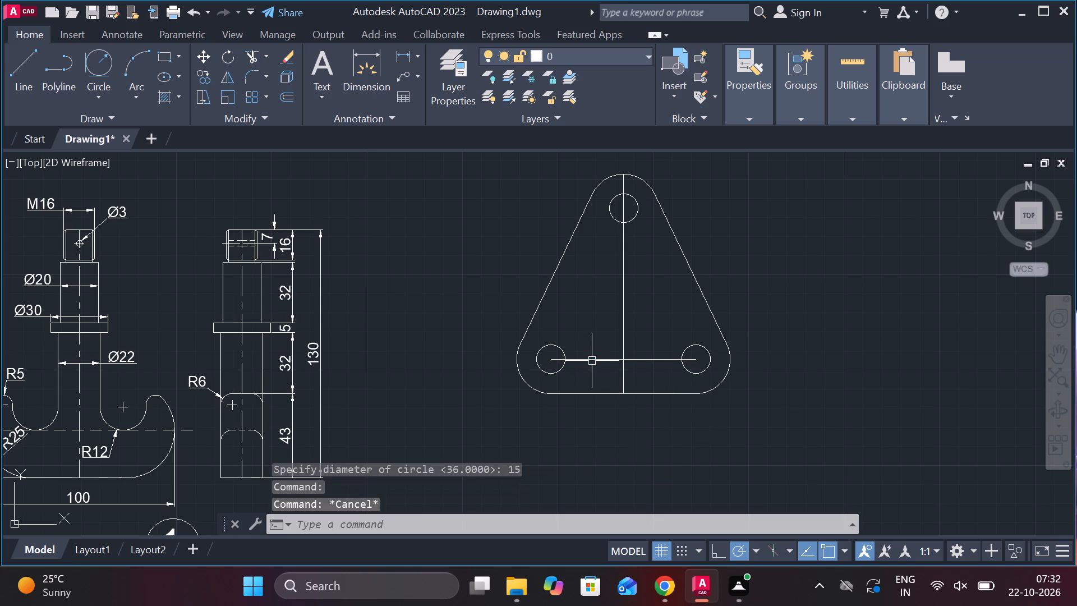
{"action": "left_click", "coordinate": [592, 361]}
{"action": "type", "text": "E"}
{"action": "key", "text": "space"}
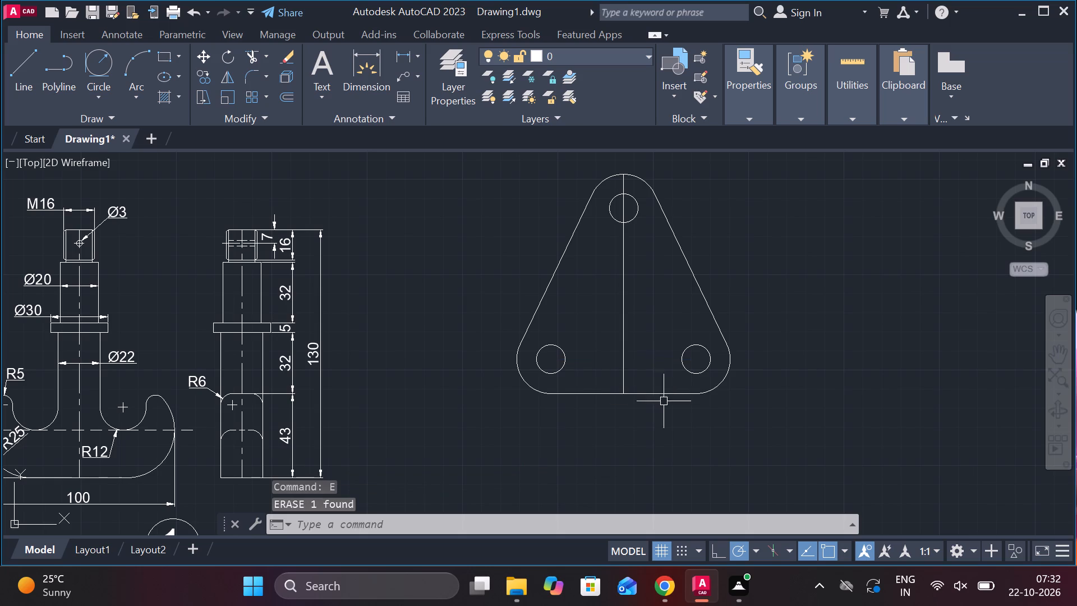
Draw a 25 mm diameter circle centered where the vertical line meets the bottom edge of the outline.
{"action": "type", "text": "C"}
{"action": "key", "text": "space"}
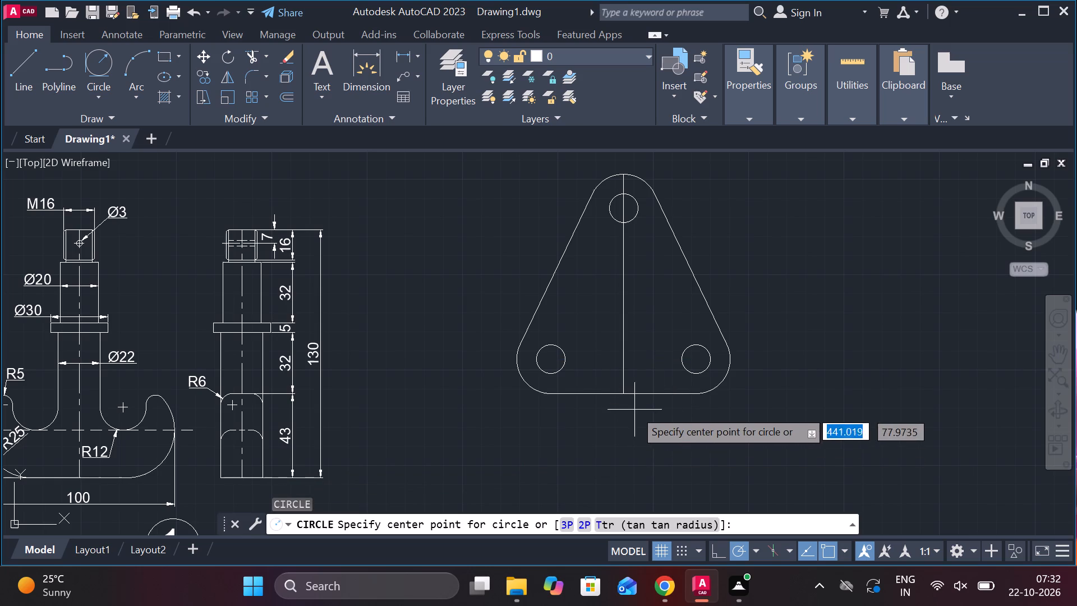
{"action": "left_click", "coordinate": [628, 396]}
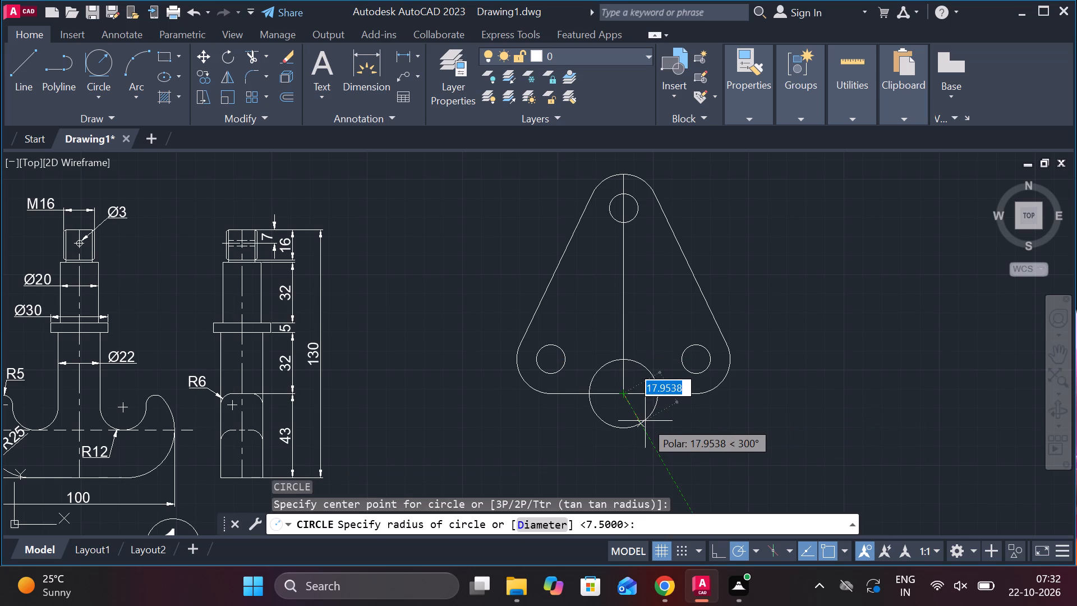
{"action": "type", "text": "D"}
{"action": "key", "text": "space"}
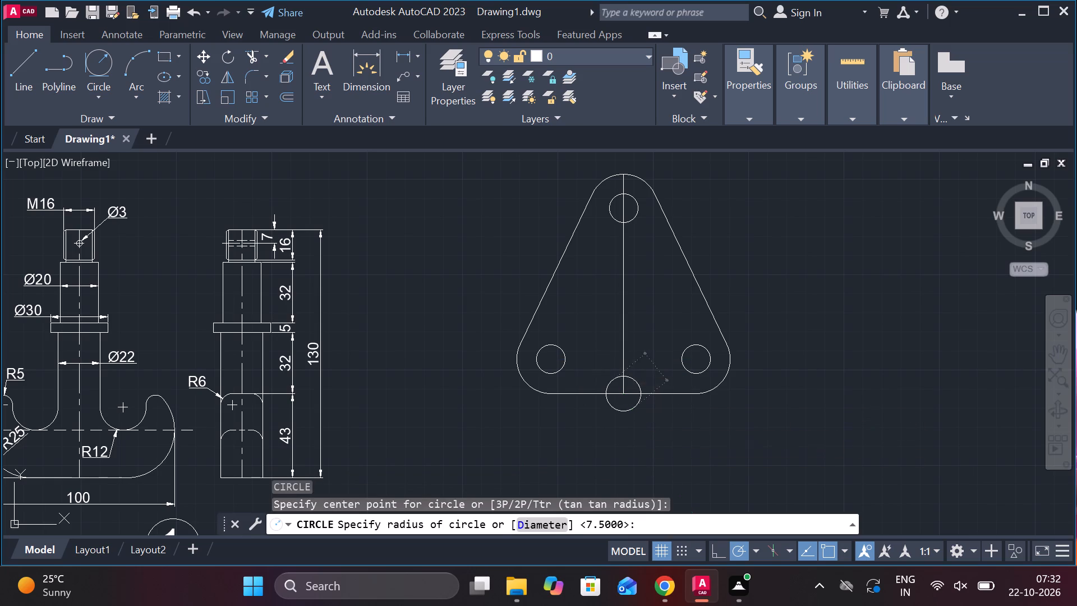
{"action": "type", "text": "25"}
{"action": "key", "text": "Return"}
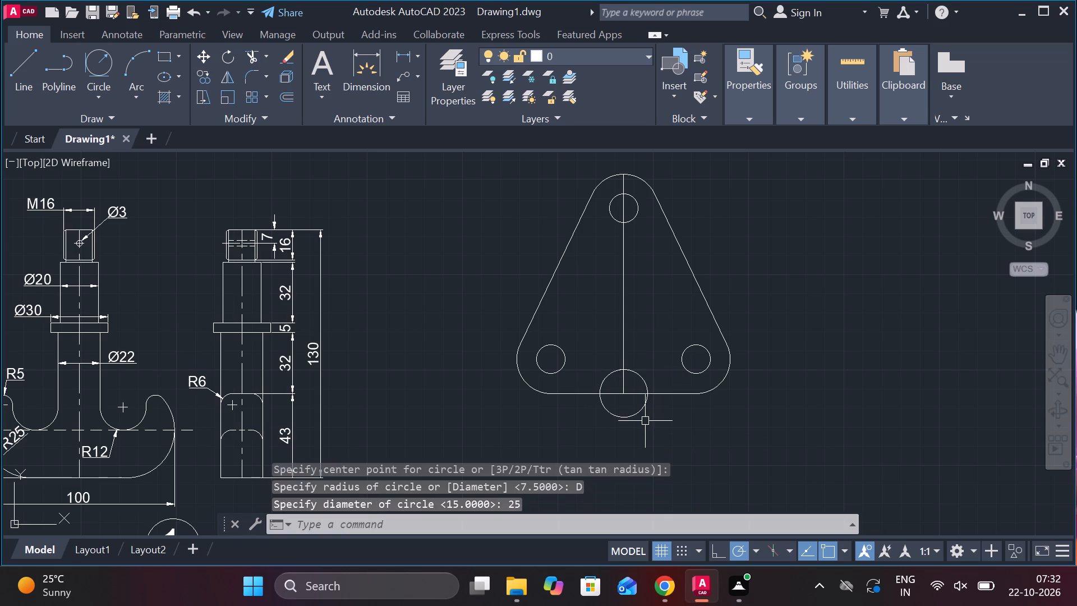
Move the 25 mm circle 32 mm straight up along the vertical line from the bottom edge.
{"action": "left_click", "coordinate": [646, 378]}
{"action": "key", "text": "m"}
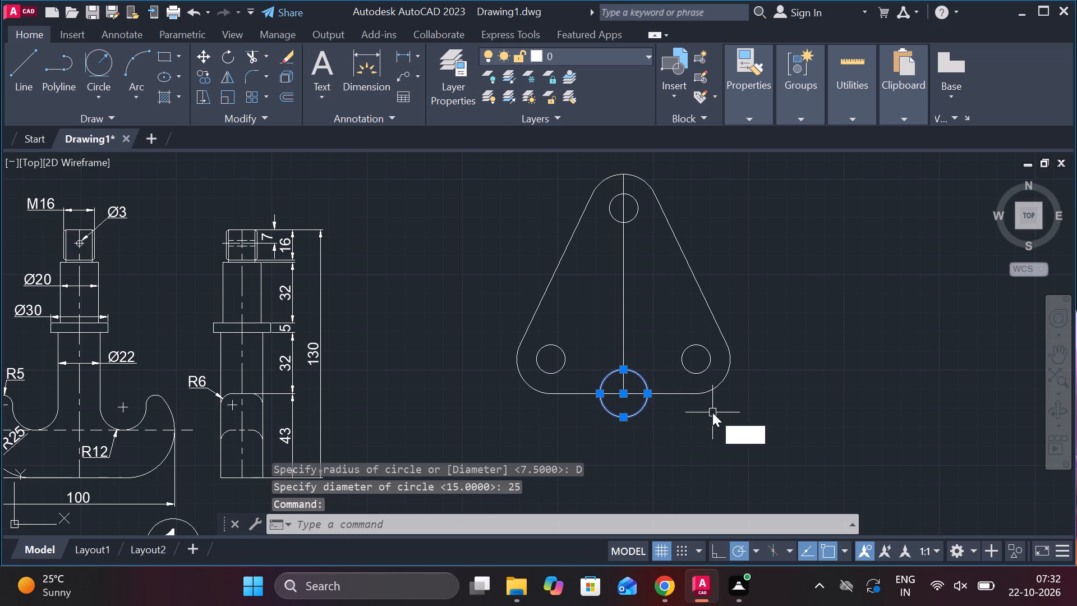
{"action": "key", "text": "Return"}
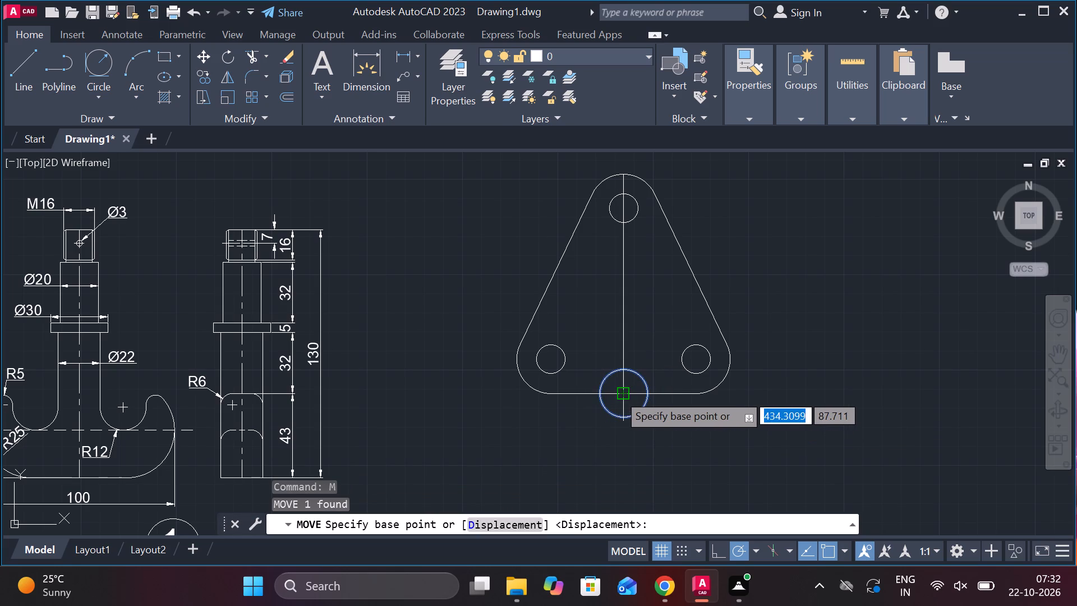
{"action": "left_click", "coordinate": [620, 393]}
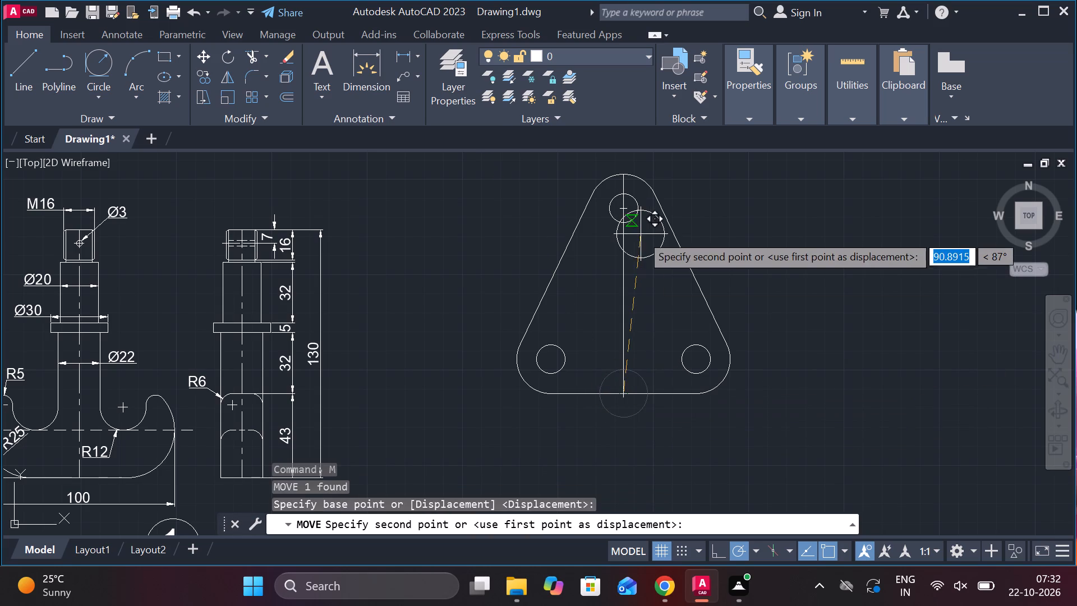
{"action": "middle_click_drag", "start_coordinate": [652, 262], "coordinate": [642, 356]}
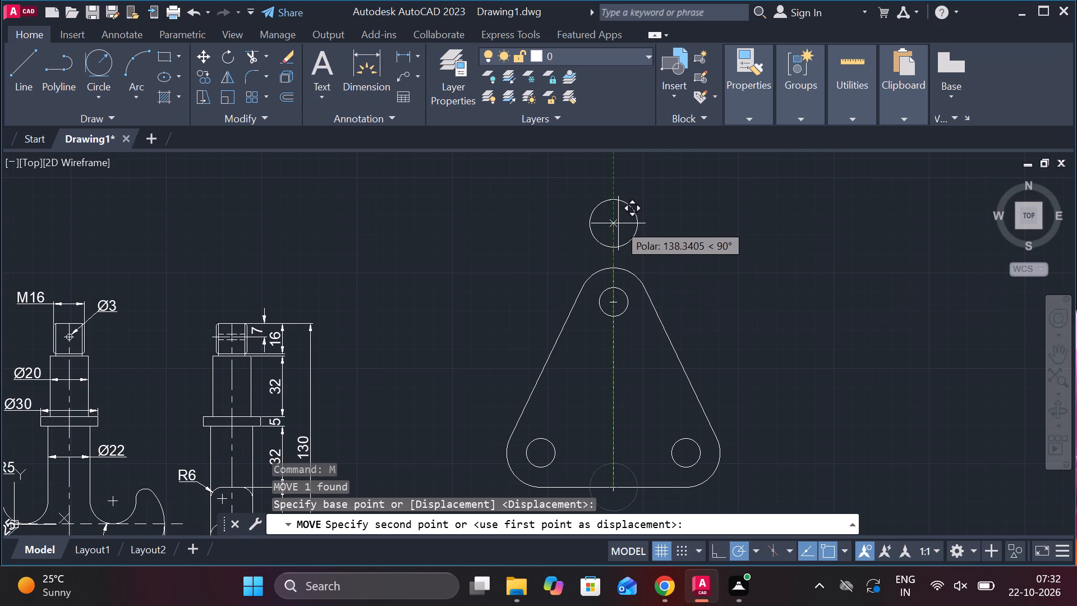
{"action": "type", "text": "32"}
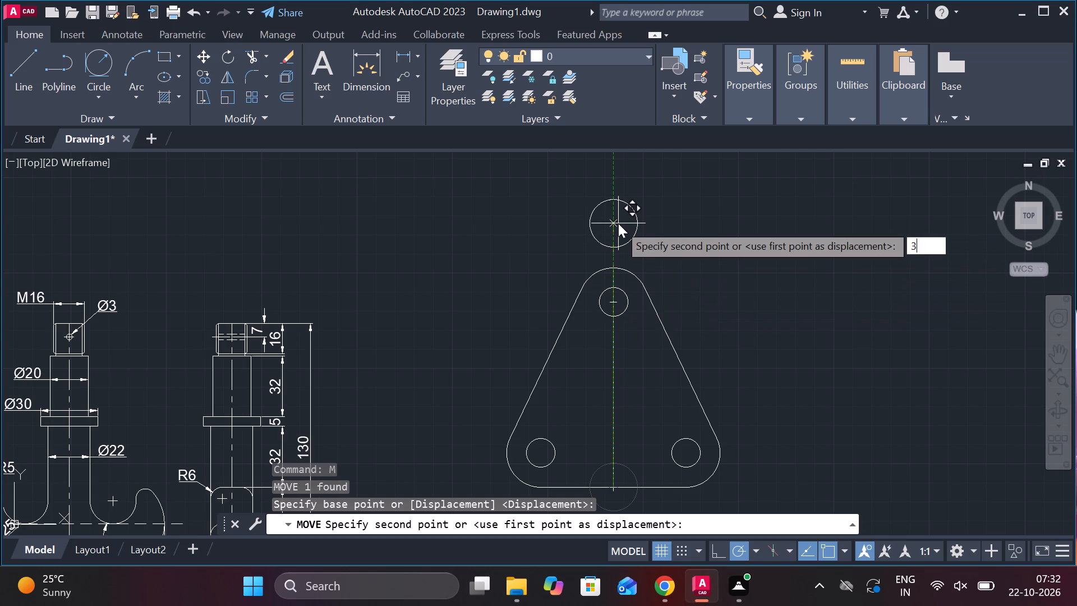
{"action": "key", "text": "Return"}
Draw a 35 mm diameter circle concentric with the 25 mm circle.
{"action": "middle_click_drag", "start_coordinate": [809, 345], "coordinate": [802, 235]}
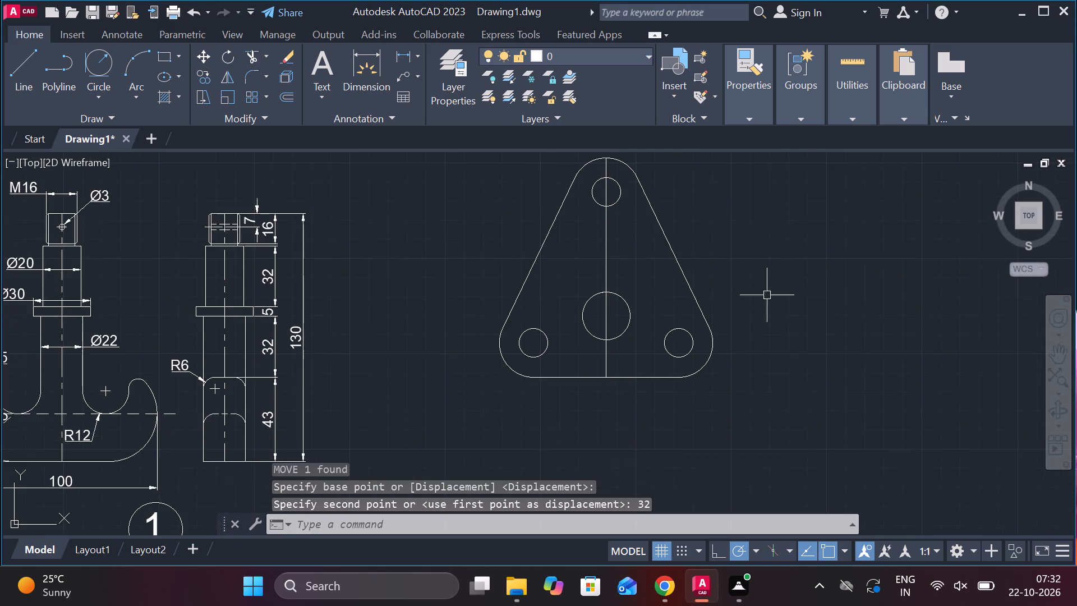
{"action": "scroll", "coordinate": [726, 312], "scroll_direction": "up", "scroll_amount": 1}
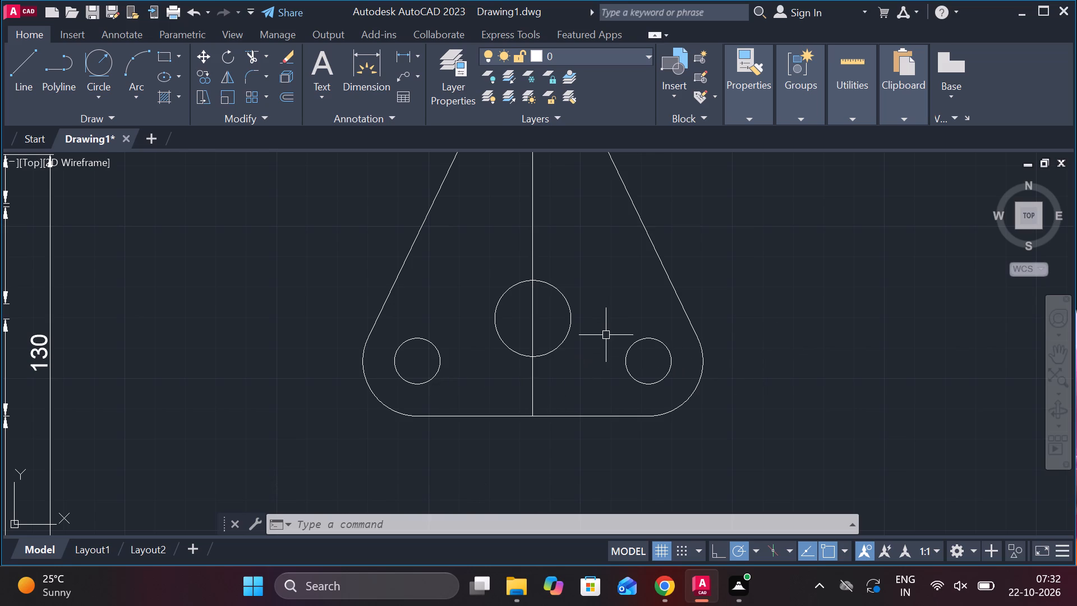
{"action": "type", "text": "C"}
{"action": "key", "text": "space"}
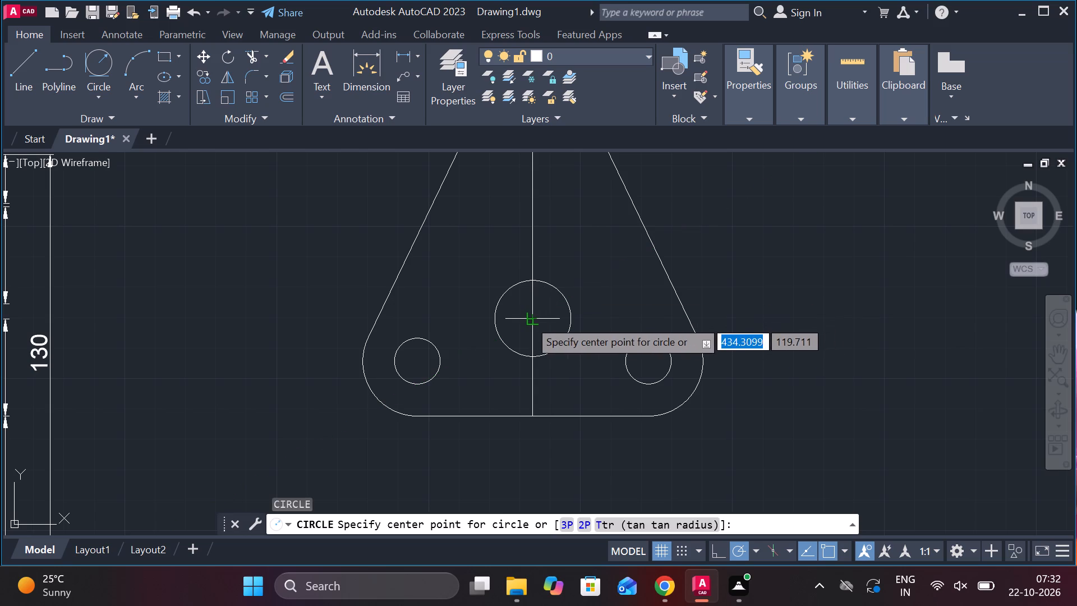
{"action": "left_click", "coordinate": [528, 319]}
{"action": "type", "text": "D 35"}
{"action": "key", "text": "space"}
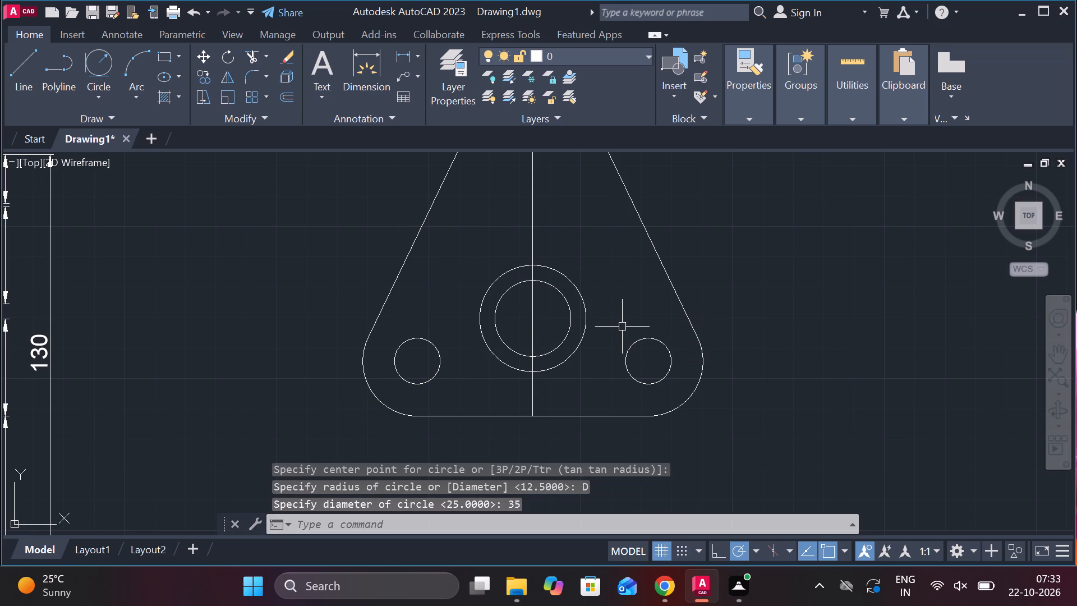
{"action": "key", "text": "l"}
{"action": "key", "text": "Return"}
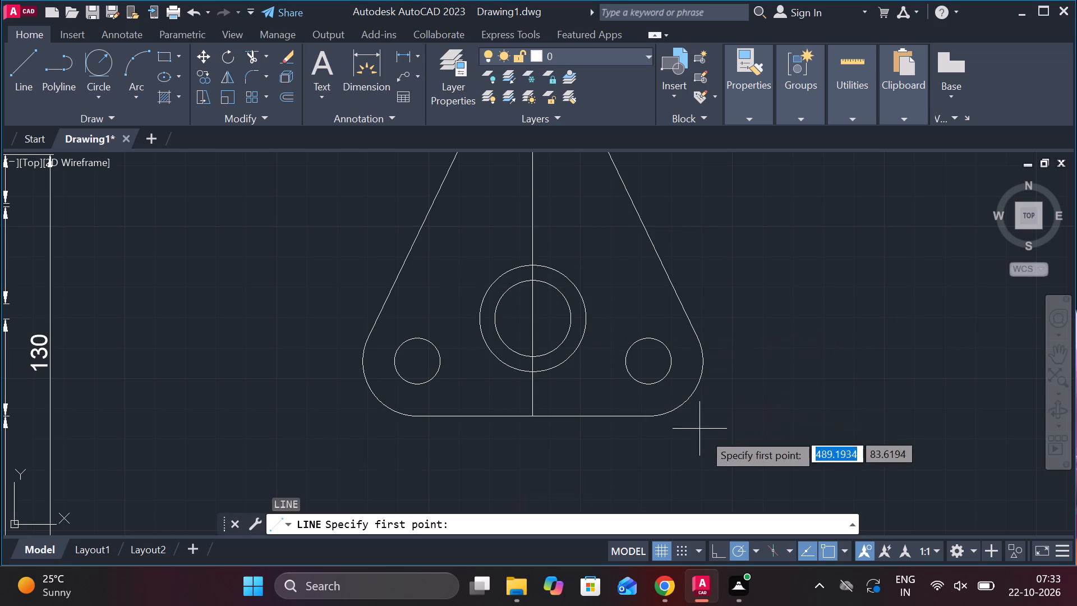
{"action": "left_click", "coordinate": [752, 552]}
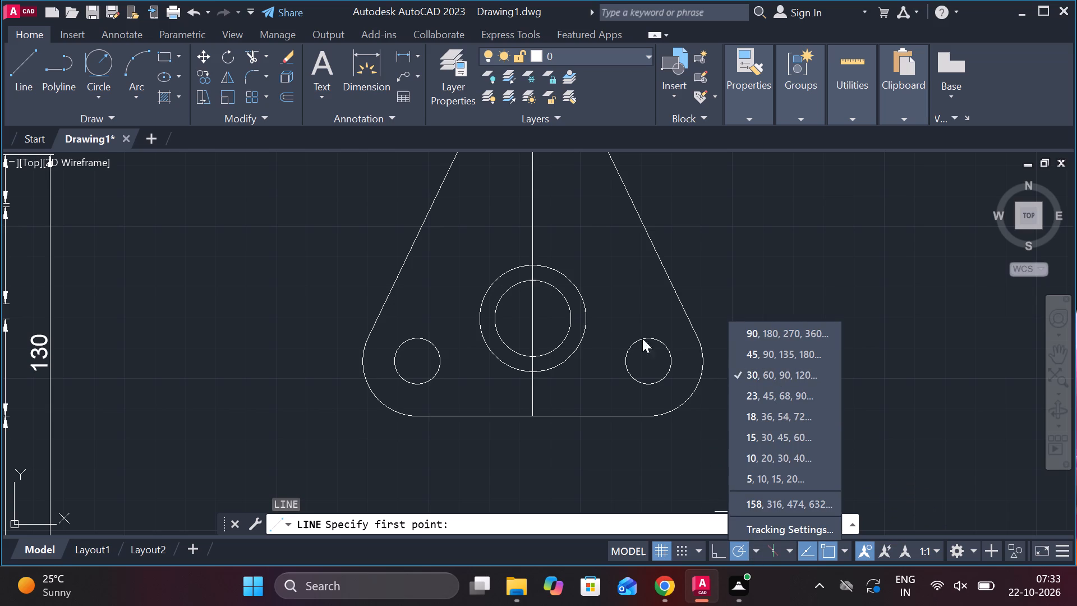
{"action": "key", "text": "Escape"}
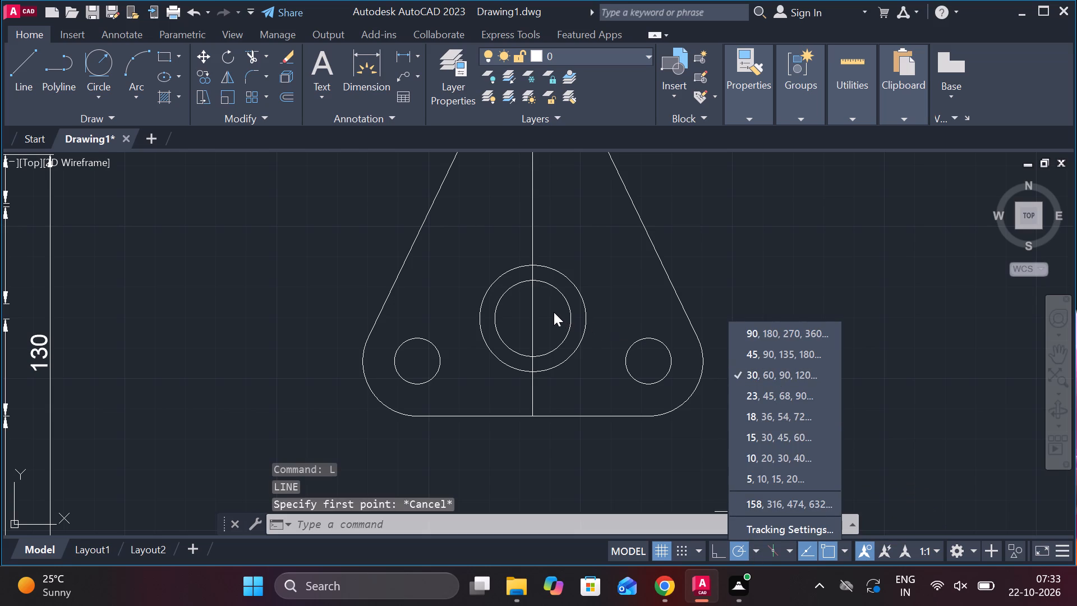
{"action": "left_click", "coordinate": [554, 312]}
Draw a line at 30° from the center of the concentric circles, extending past the 35 mm circle.
{"action": "key", "text": "l"}
{"action": "key", "text": "Return"}
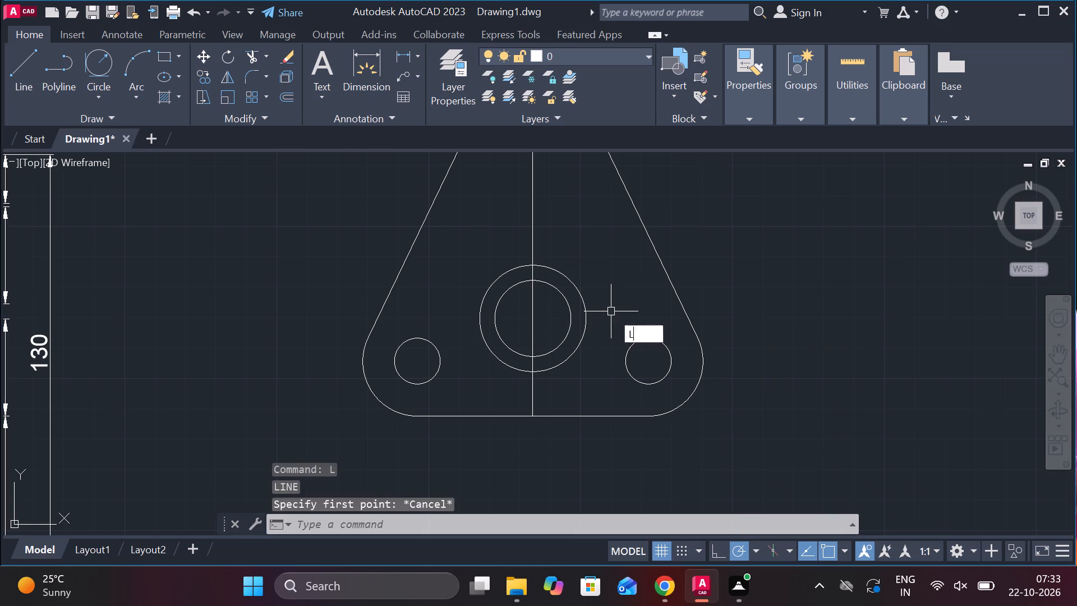
{"action": "left_click", "coordinate": [533, 322]}
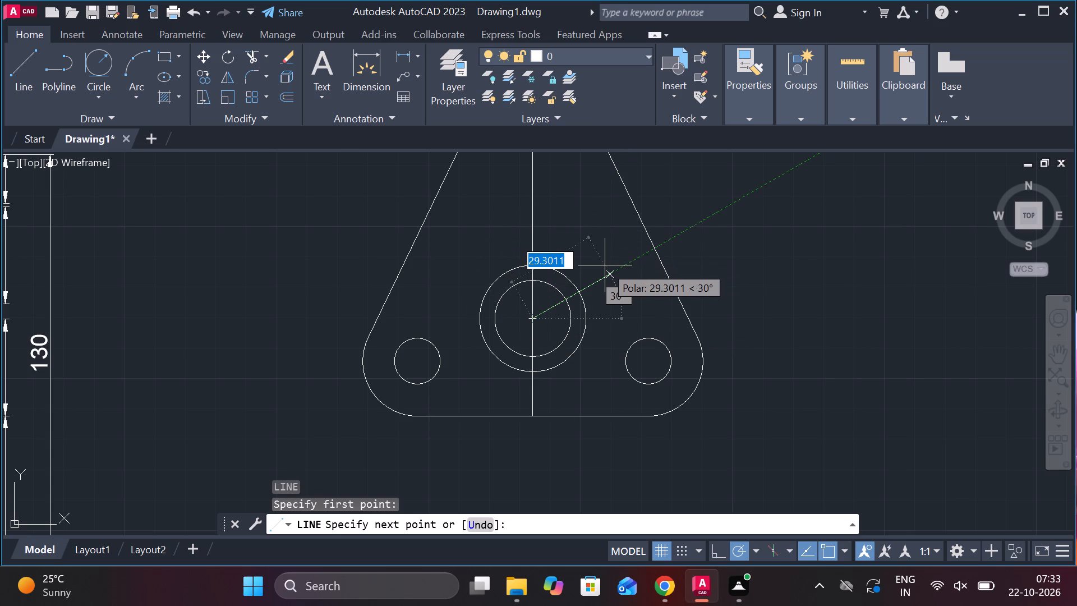
{"action": "scroll", "coordinate": [605, 265], "scroll_direction": "up", "scroll_amount": 2}
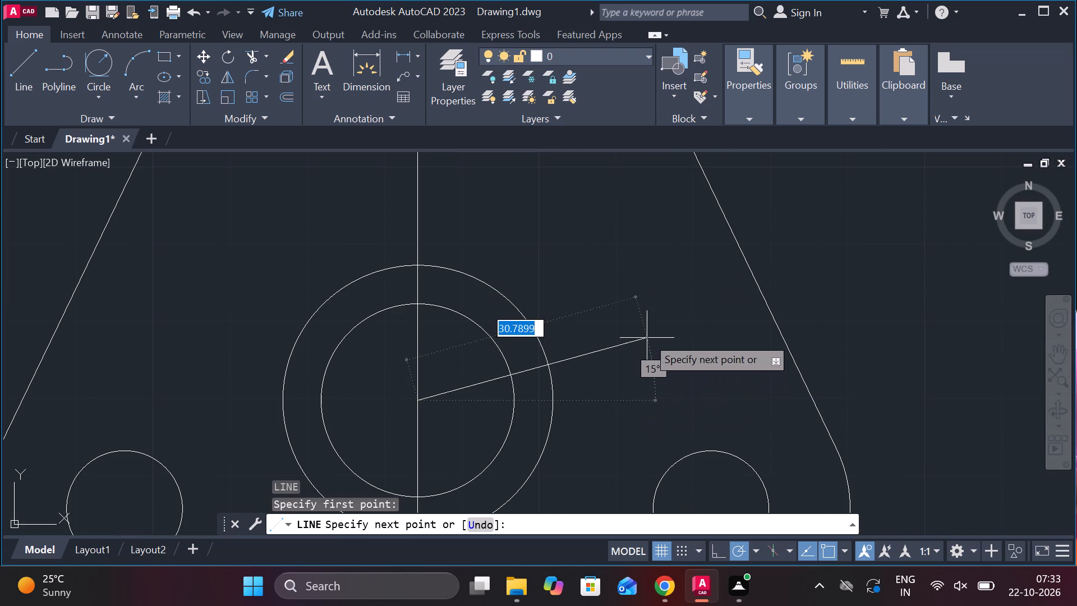
{"action": "left_click", "coordinate": [628, 279]}
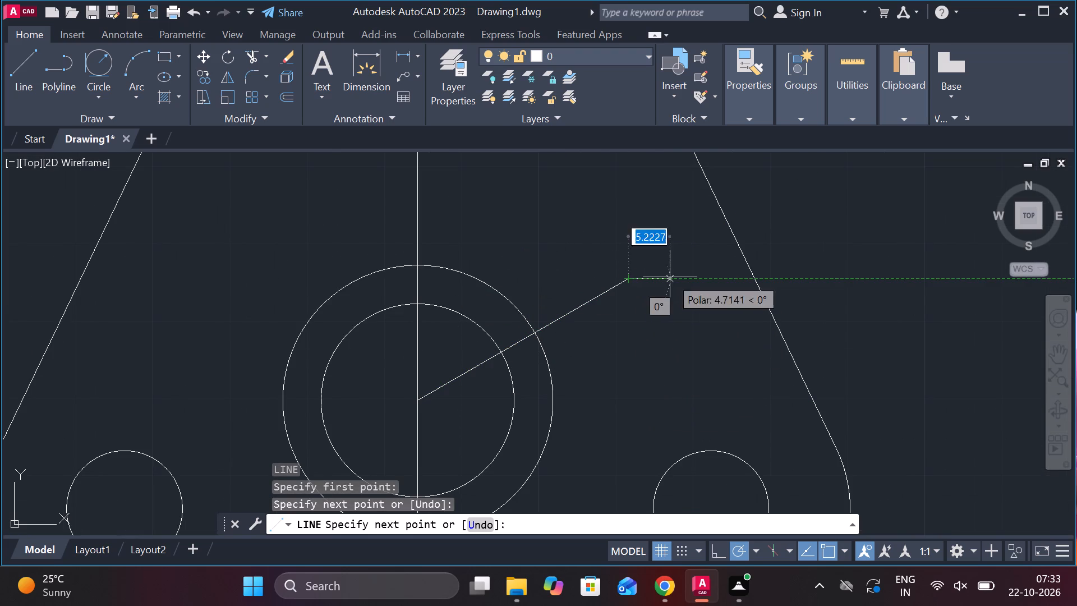
{"action": "key", "text": "Escape"}
Draw a 6 mm diameter circle centered where the 30° line crosses the 35 mm circle.
{"action": "type", "text": "C"}
{"action": "key", "text": "space"}
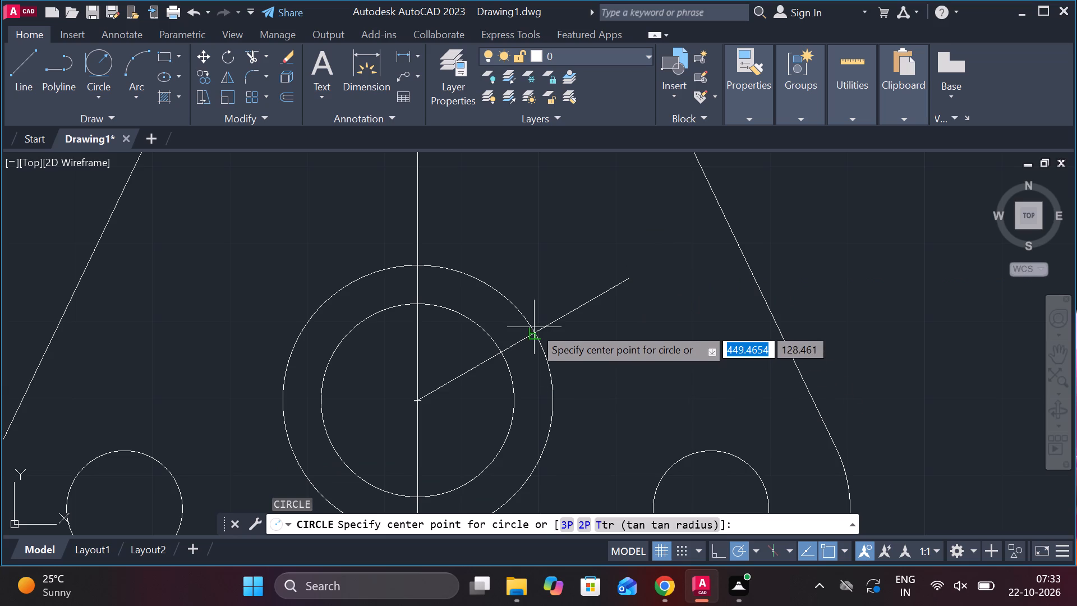
{"action": "left_click", "coordinate": [535, 336]}
{"action": "key", "text": "d"}
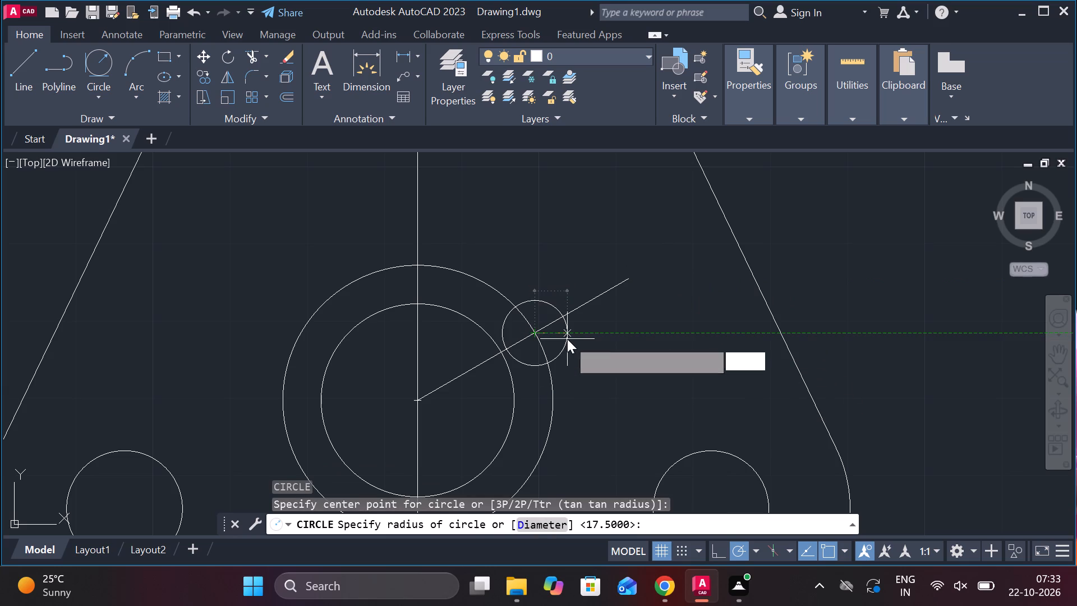
{"action": "key", "text": "Return"}
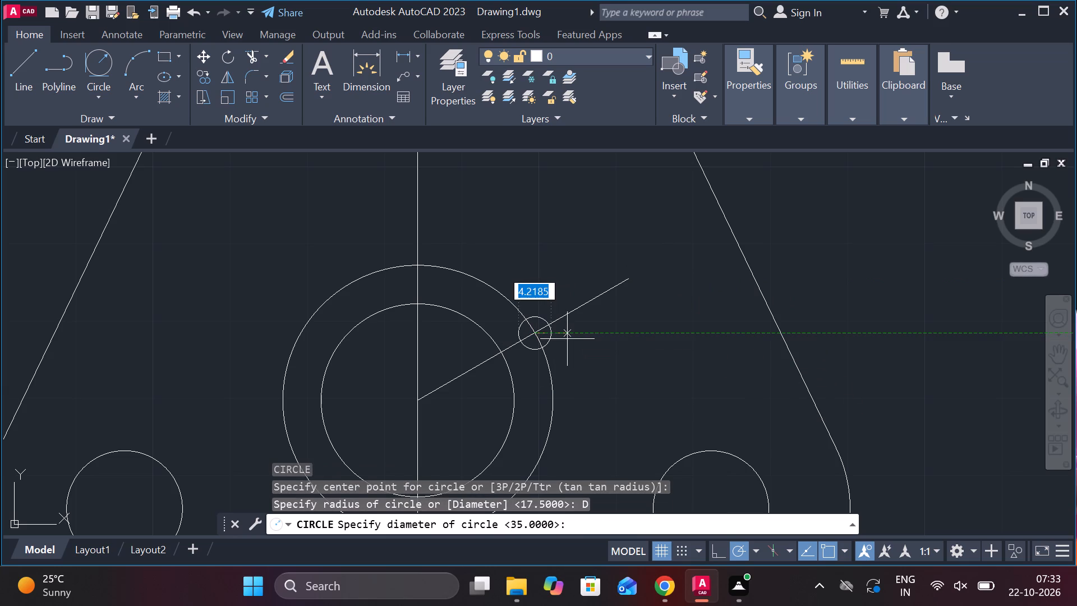
{"action": "type", "text": "6"}
{"action": "key", "text": "space"}
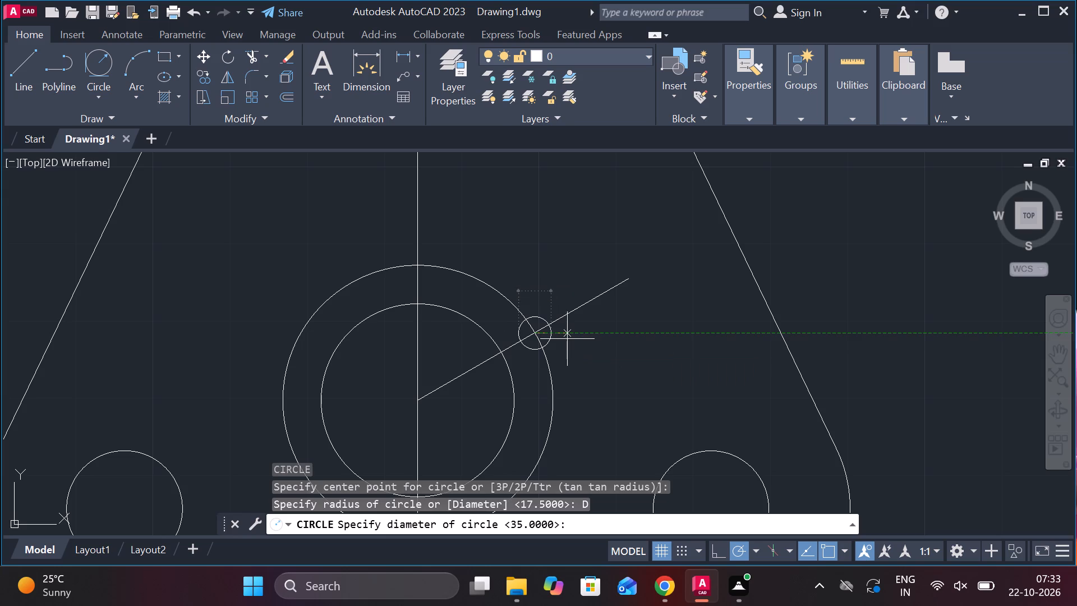
{"action": "key", "text": "Escape"}
Create a polar array of the 6 mm circle with 3 items around the center of the concentric circles.
{"action": "left_click", "coordinate": [555, 340]}
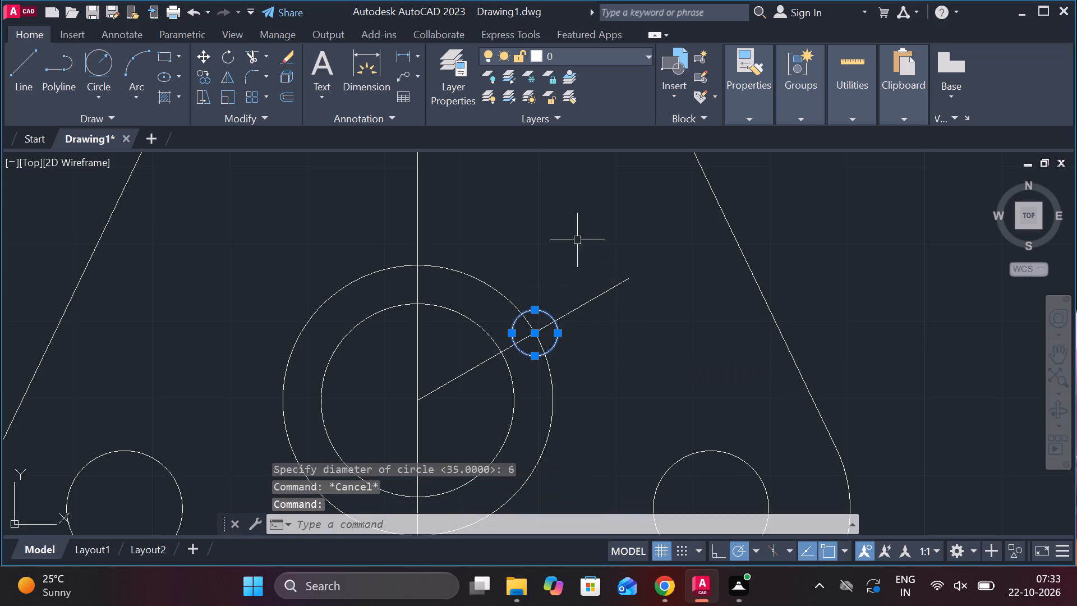
{"action": "left_click", "coordinate": [262, 97]}
{"action": "left_click", "coordinate": [289, 197]}
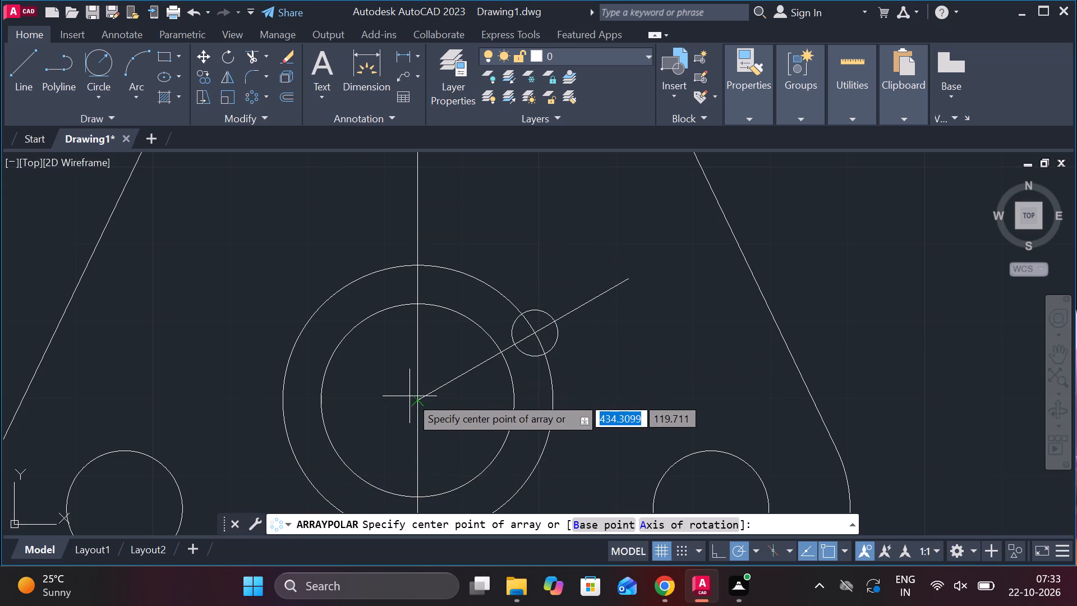
{"action": "left_click", "coordinate": [414, 397]}
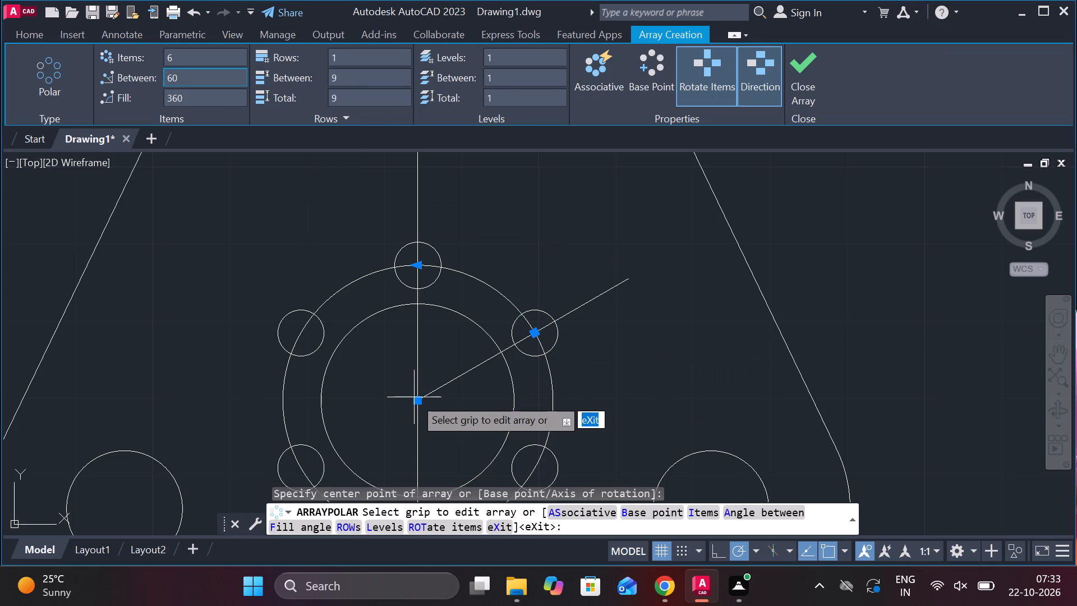
{"action": "left_click", "coordinate": [179, 58]}
{"action": "key", "text": "3"}
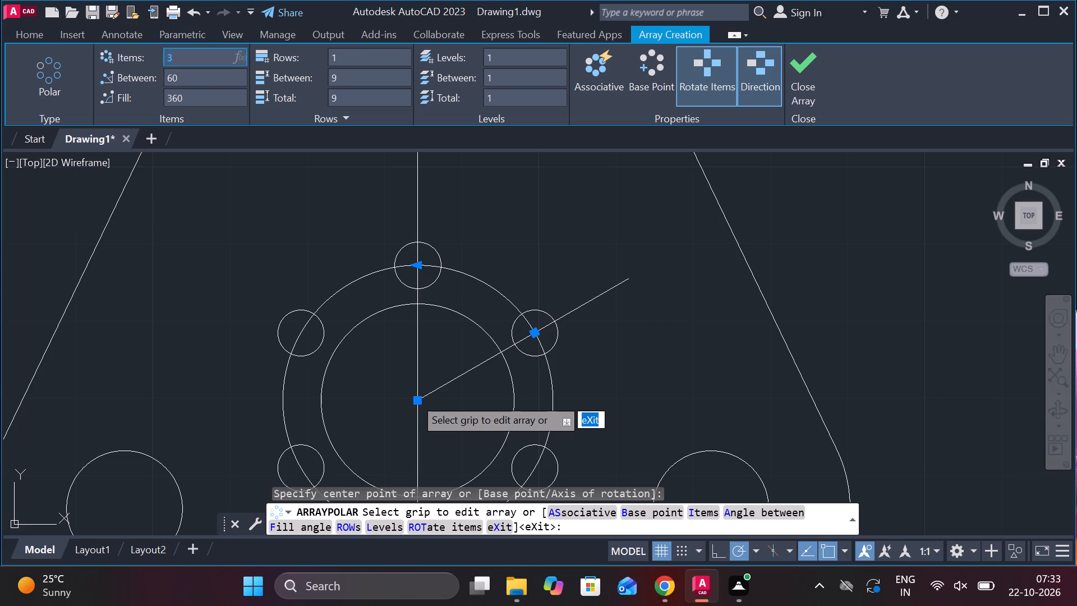
{"action": "key", "text": "Return"}
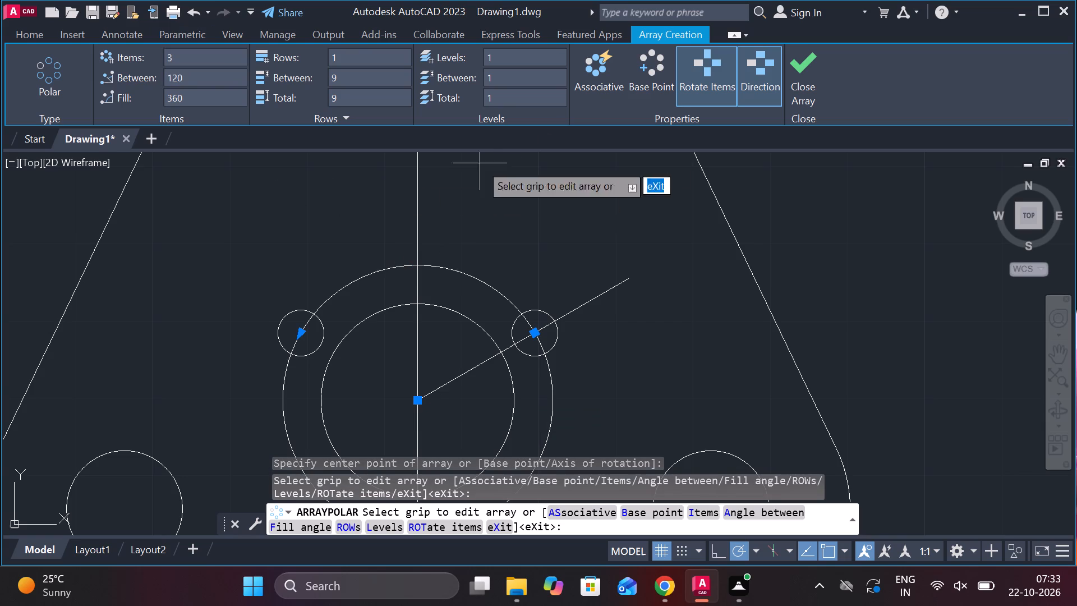
{"action": "left_click", "coordinate": [795, 80]}
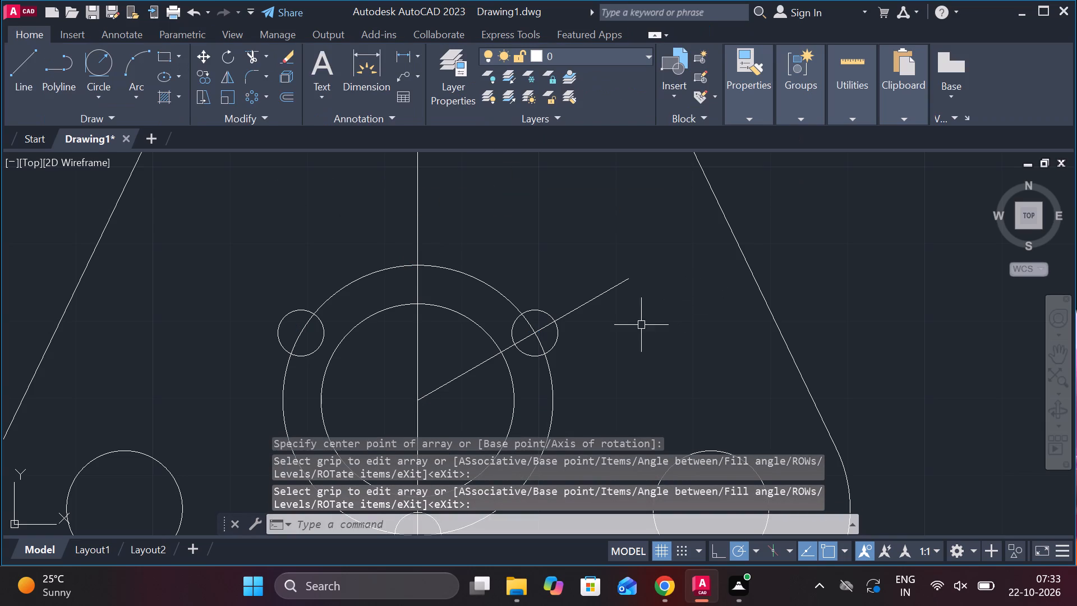
Change the linetype of the 35 mm circle and the 30° line to DASHED.
{"action": "scroll", "coordinate": [625, 332], "scroll_direction": "down", "scroll_amount": 1}
{"action": "middle_click_drag", "start_coordinate": [625, 332], "coordinate": [647, 308]}
{"action": "middle_click_drag", "start_coordinate": [645, 324], "coordinate": [644, 310]}
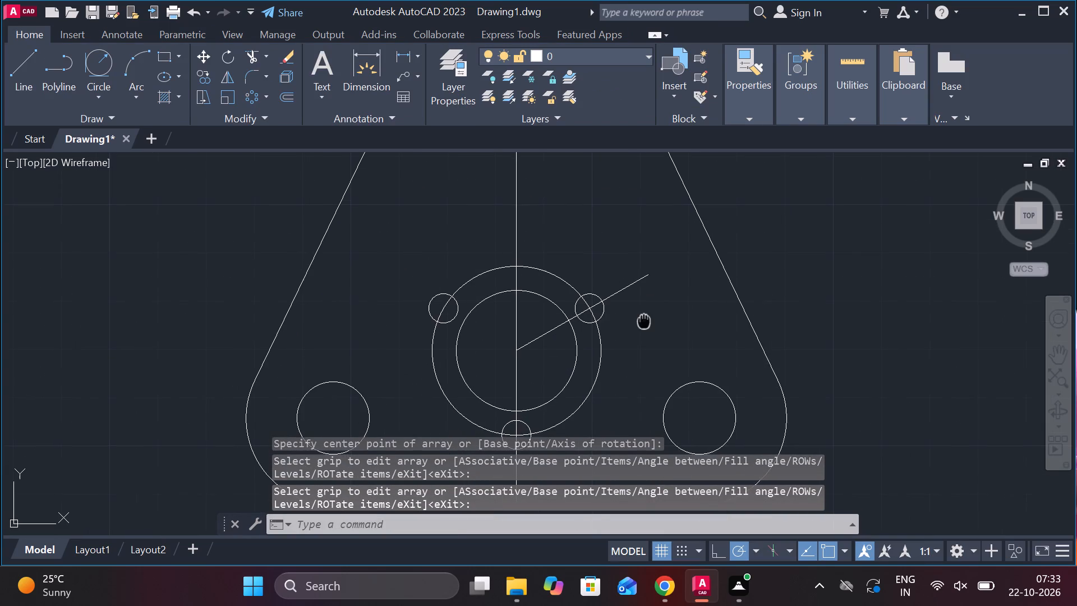
{"action": "middle_click_drag", "start_coordinate": [644, 310], "coordinate": [644, 309]}
{"action": "left_click", "coordinate": [602, 326]}
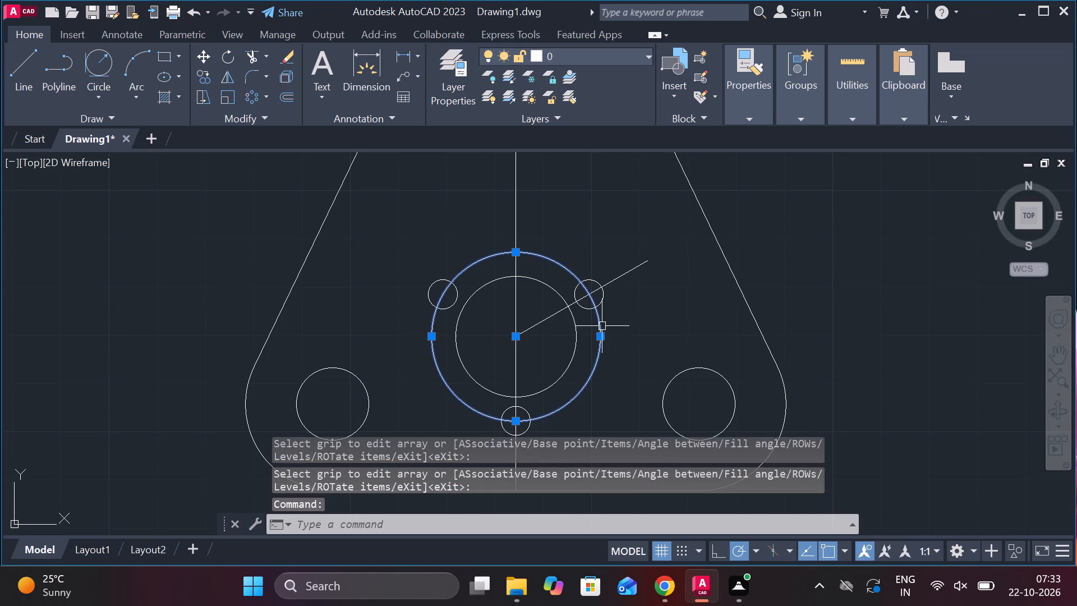
{"action": "left_click", "coordinate": [630, 273]}
{"action": "left_click", "coordinate": [745, 125]}
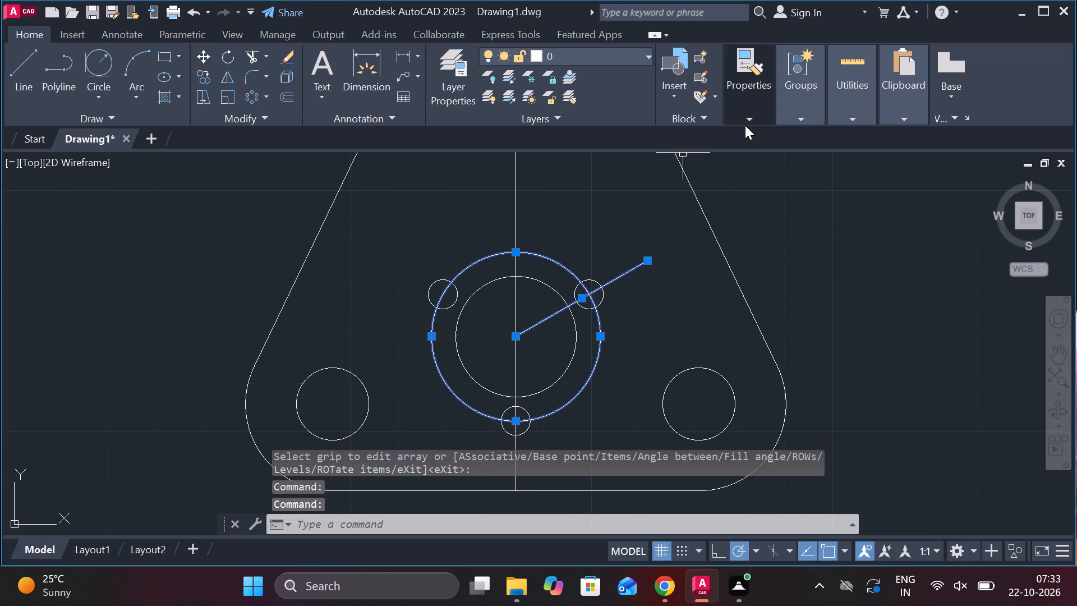
{"action": "left_click", "coordinate": [816, 171]}
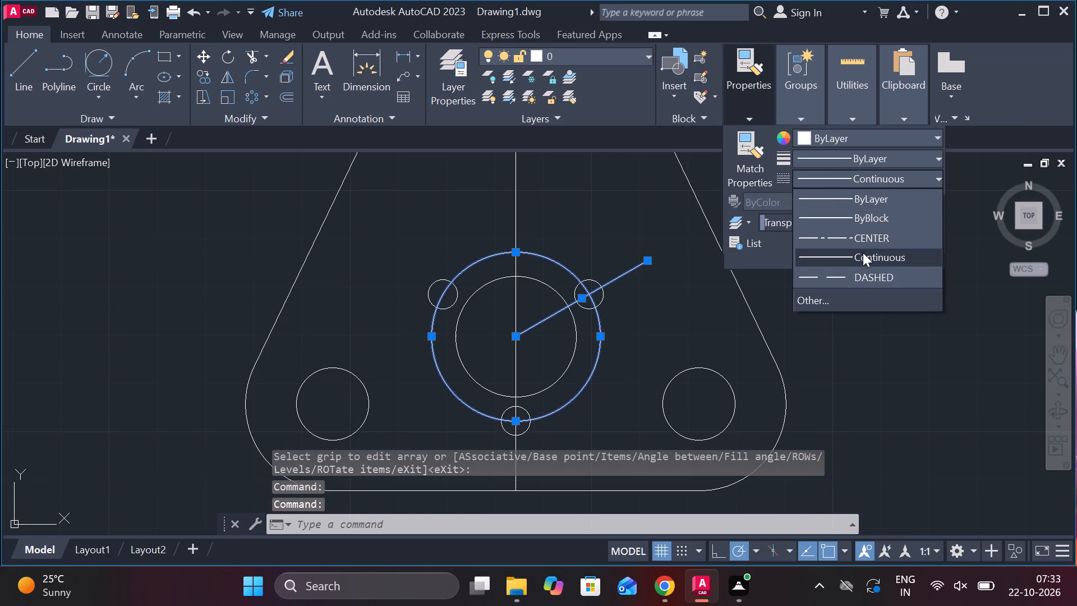
{"action": "left_click", "coordinate": [834, 279]}
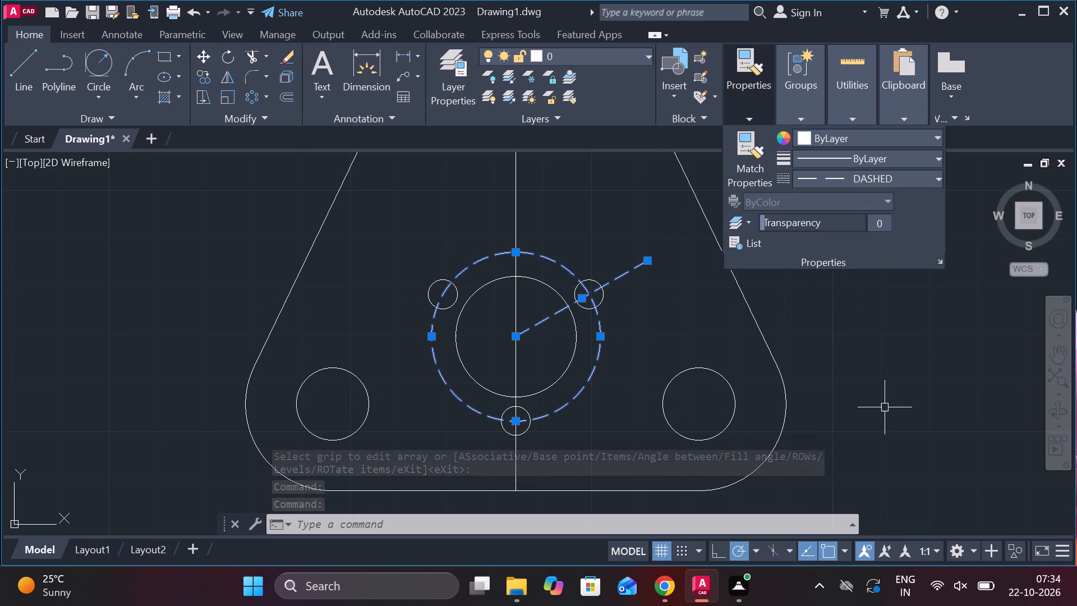
{"action": "key", "text": "Escape"}
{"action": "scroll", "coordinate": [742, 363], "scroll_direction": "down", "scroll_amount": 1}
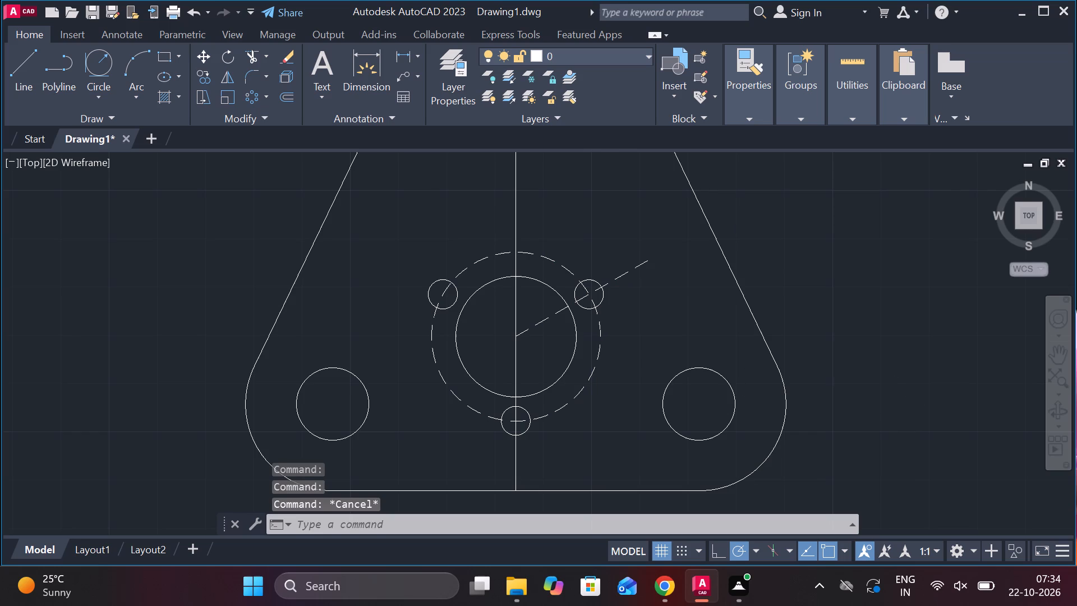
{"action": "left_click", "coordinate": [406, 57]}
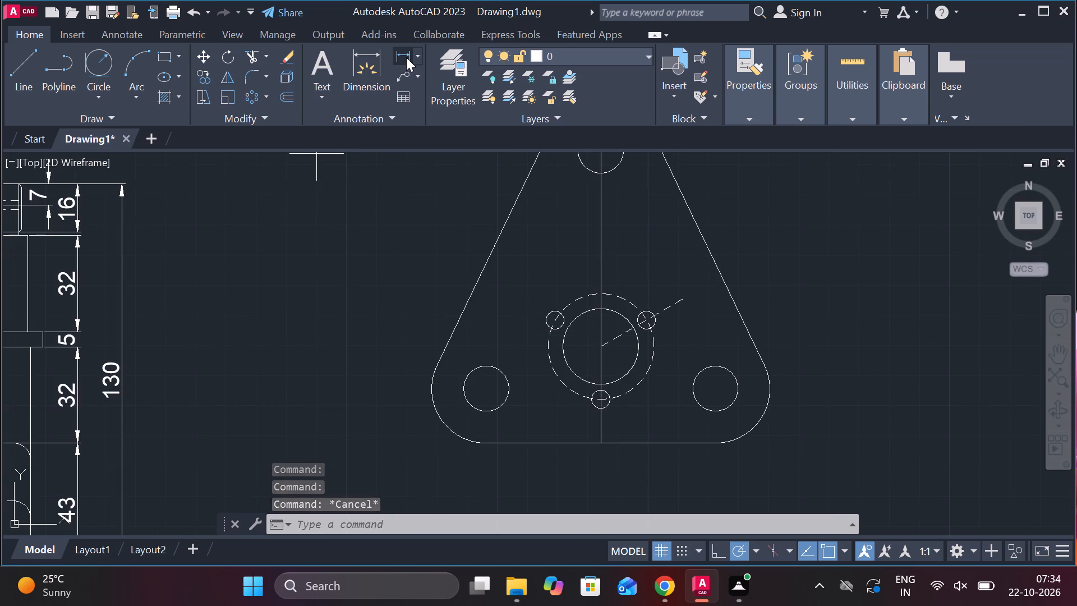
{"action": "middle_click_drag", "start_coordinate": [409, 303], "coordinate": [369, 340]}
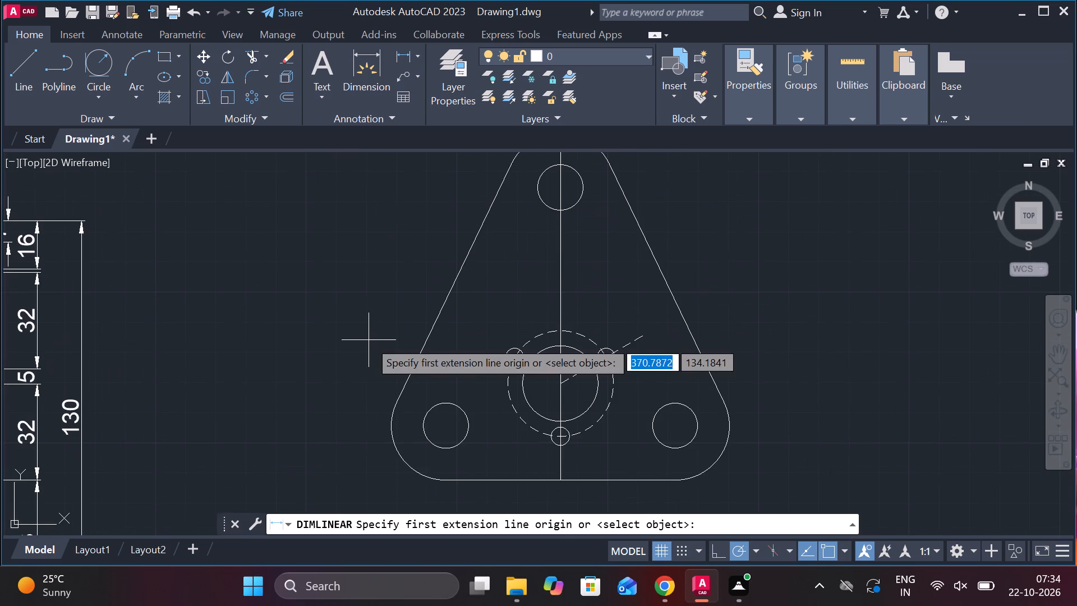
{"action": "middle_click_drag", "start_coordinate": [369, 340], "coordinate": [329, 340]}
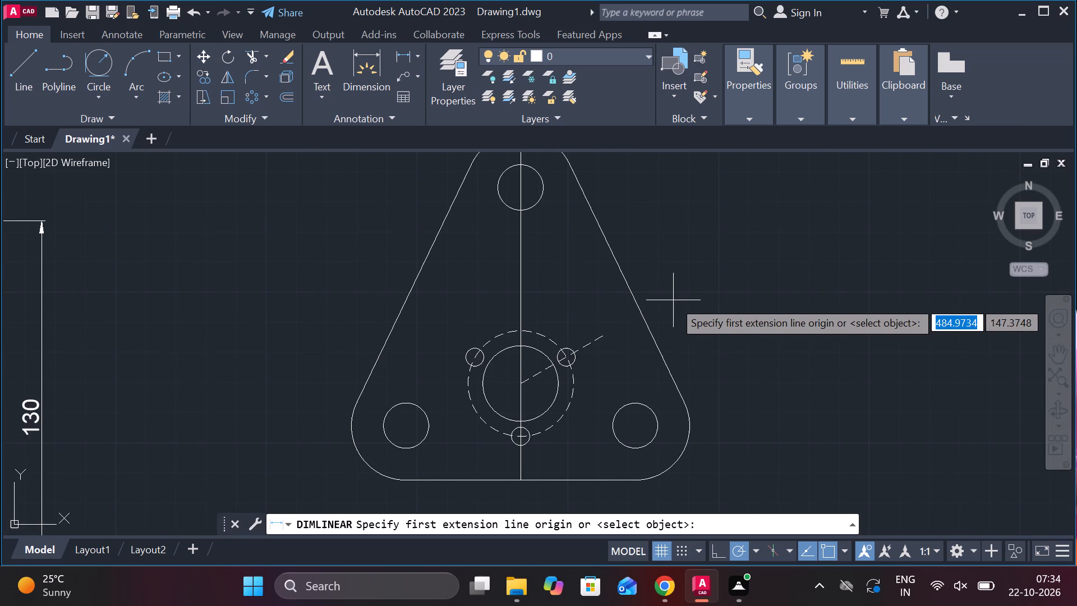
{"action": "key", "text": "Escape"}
Change the linetype of the plate's vertical middle line to CENTER.
{"action": "left_click", "coordinate": [521, 246]}
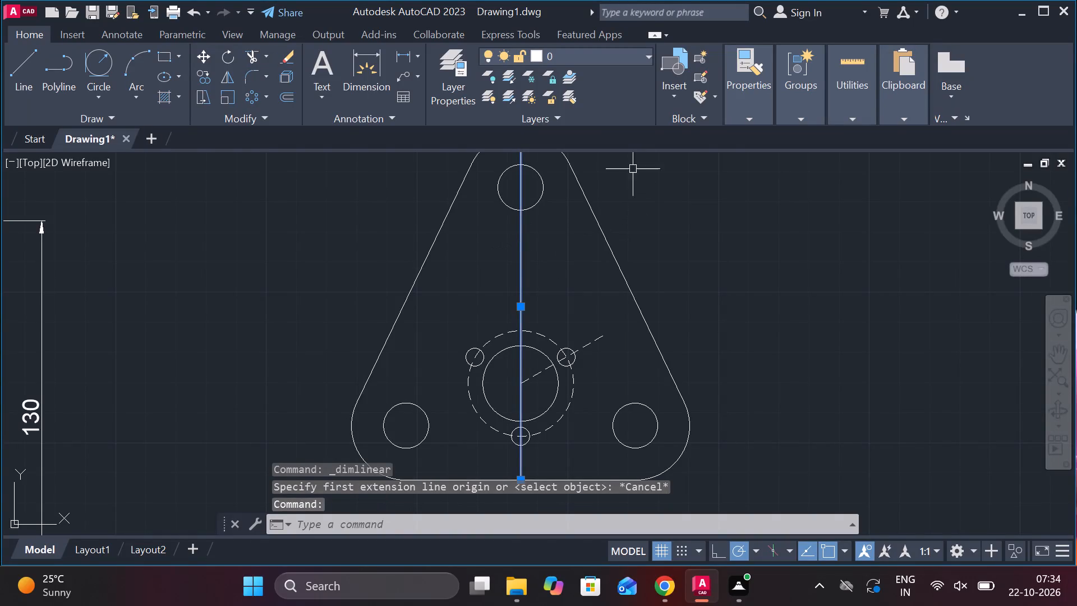
{"action": "left_click", "coordinate": [748, 118]}
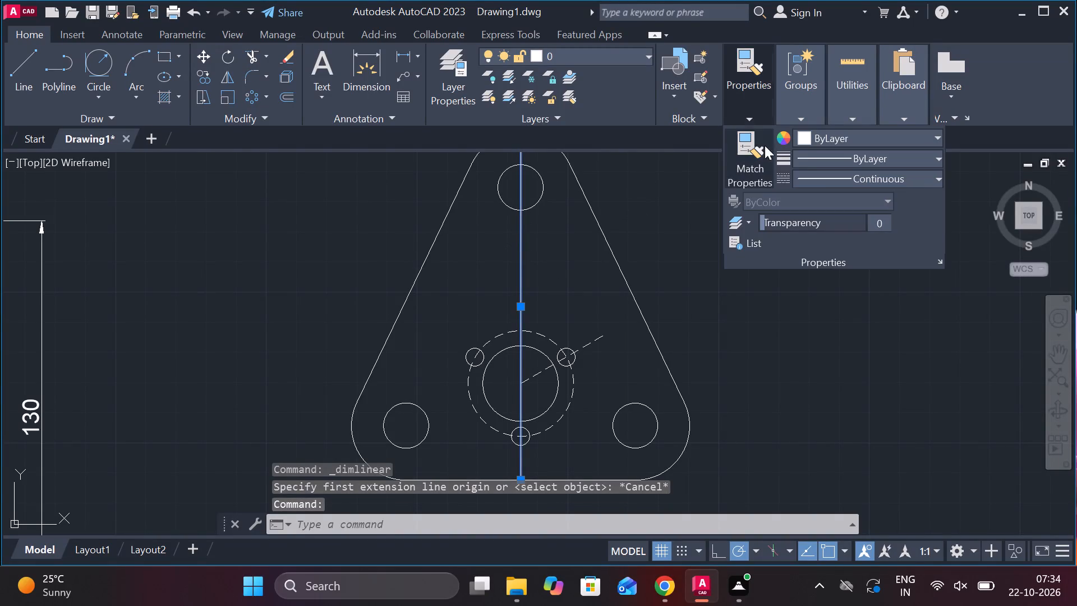
{"action": "left_click", "coordinate": [824, 171]}
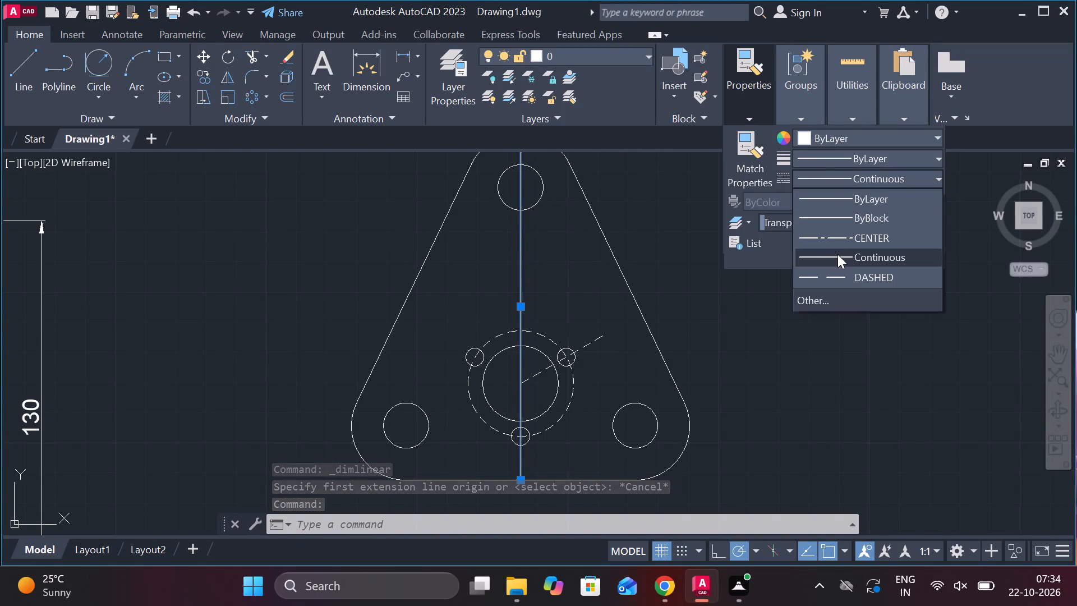
{"action": "left_click", "coordinate": [834, 242]}
{"action": "key", "text": "Escape"}
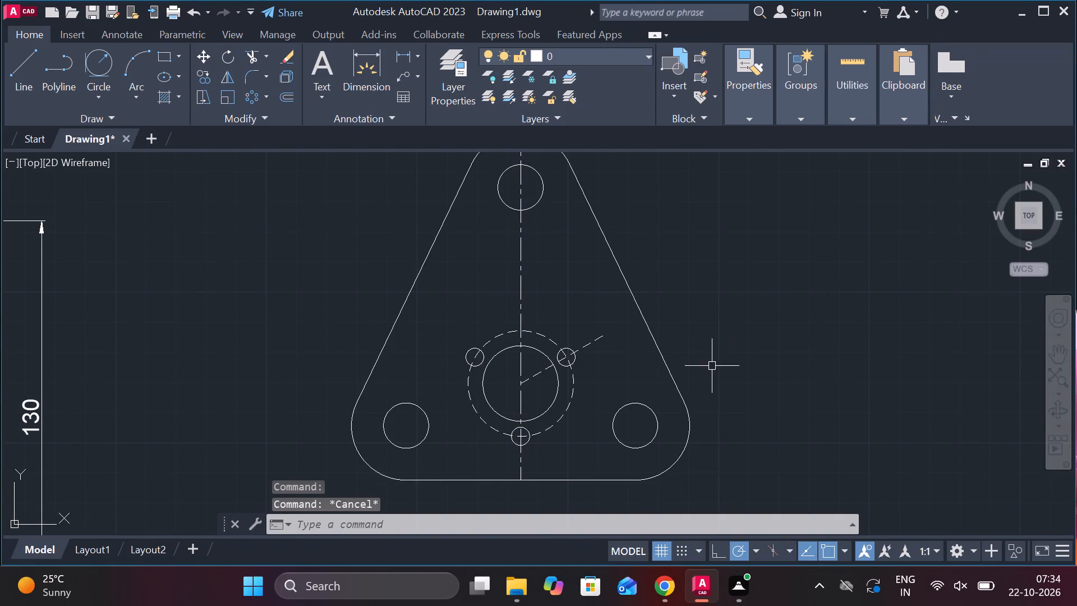
Add a linear dimension between the centers of the two lower 15 mm holes, placed below the plate.
{"action": "middle_click_drag", "start_coordinate": [712, 366], "coordinate": [699, 320]}
{"action": "left_click", "coordinate": [408, 51]}
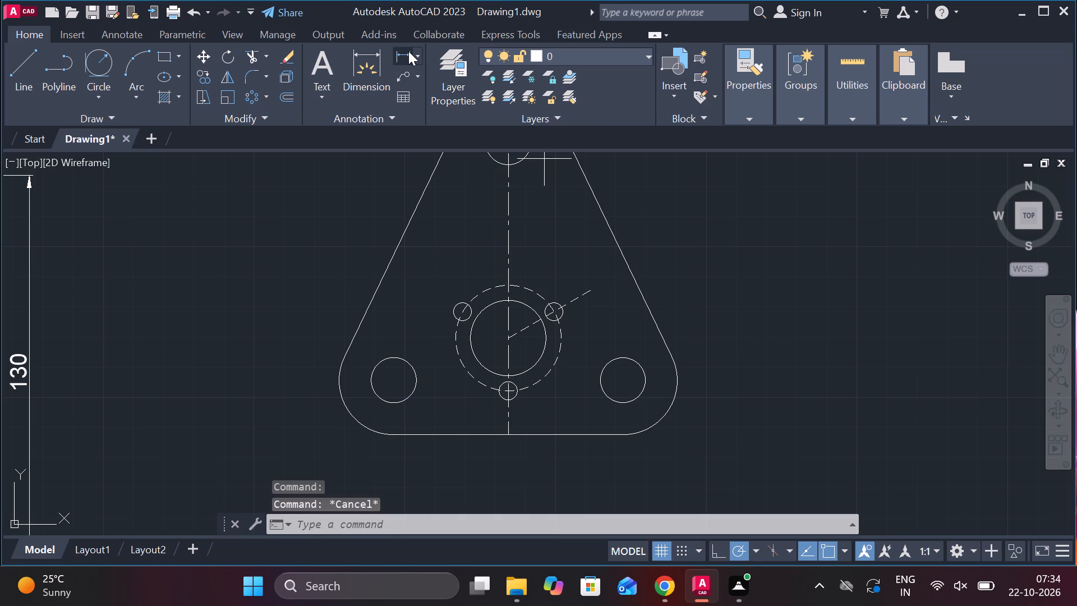
{"action": "left_click", "coordinate": [394, 382]}
{"action": "left_click", "coordinate": [632, 380]}
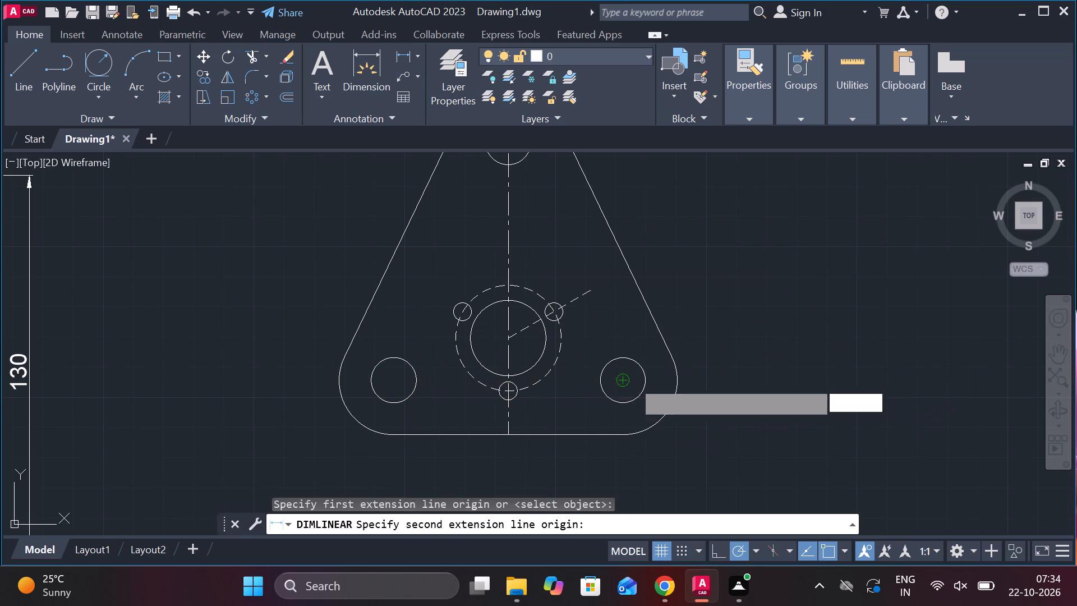
{"action": "middle_click_drag", "start_coordinate": [589, 443], "coordinate": [589, 397]}
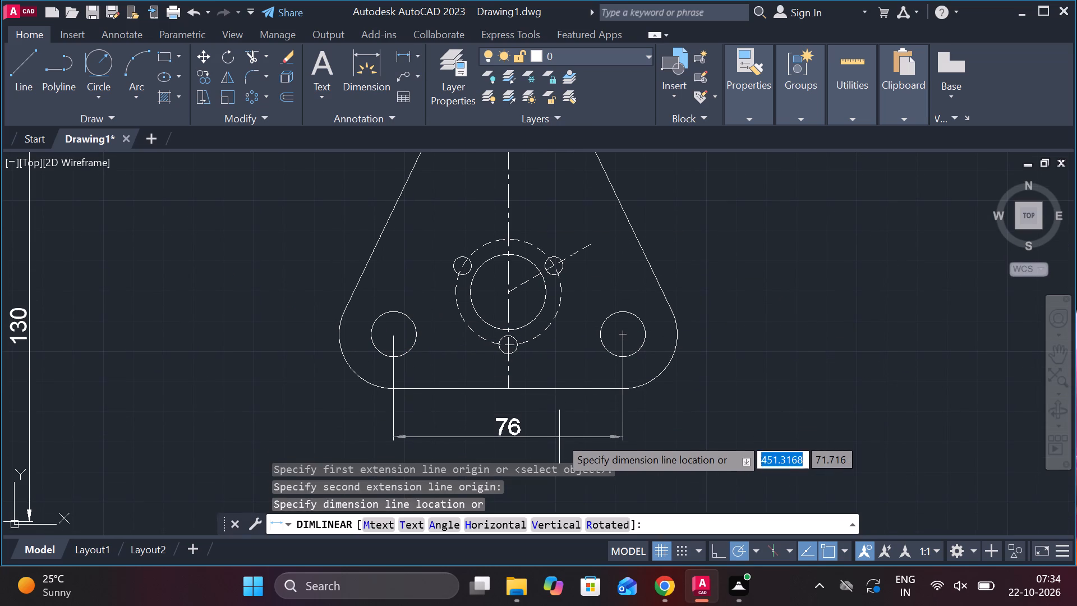
{"action": "left_click", "coordinate": [559, 437]}
{"action": "middle_click_drag", "start_coordinate": [738, 316], "coordinate": [756, 355]}
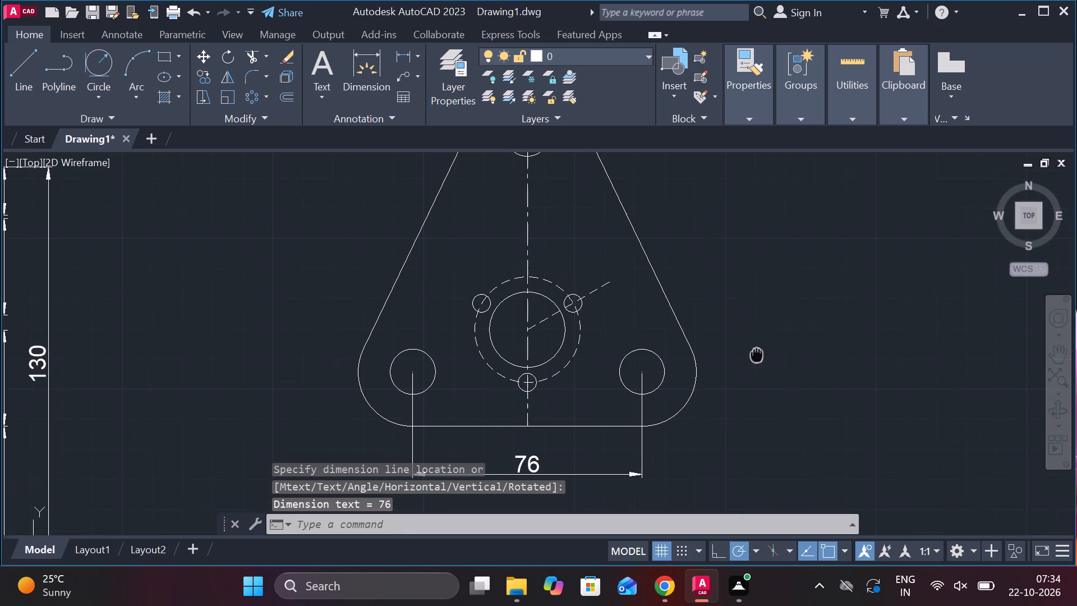
Add a vertical linear dimension for the plate's overall height, from the top arc to the bottom edge, placed right of the plate.
{"action": "middle_click_drag", "start_coordinate": [756, 355], "coordinate": [754, 355]}
{"action": "middle_click", "coordinate": [722, 328]}
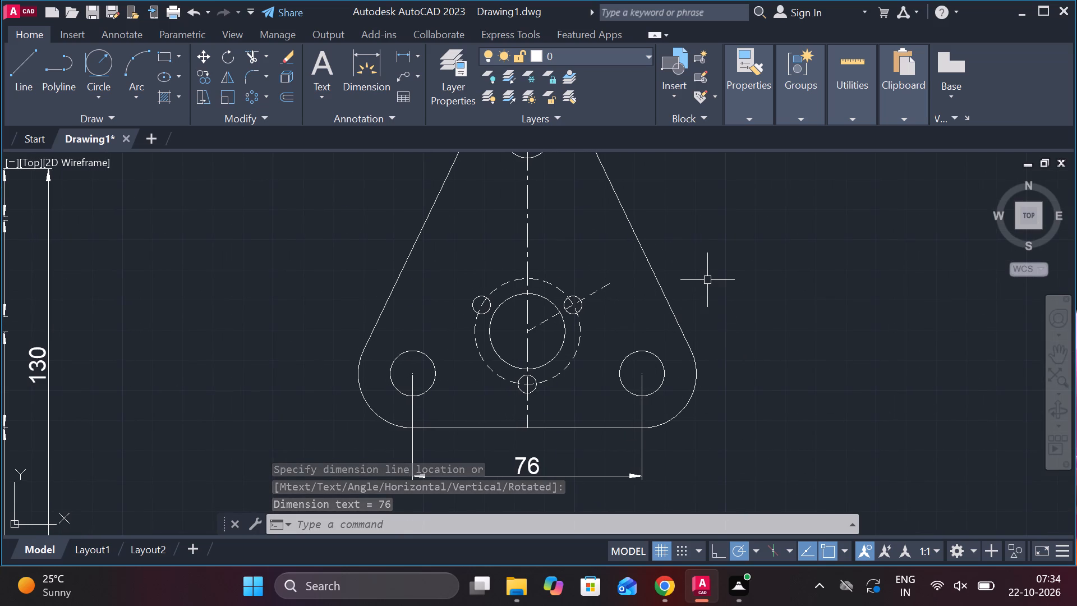
{"action": "middle_click_drag", "start_coordinate": [707, 280], "coordinate": [605, 351]}
{"action": "key", "text": "space"}
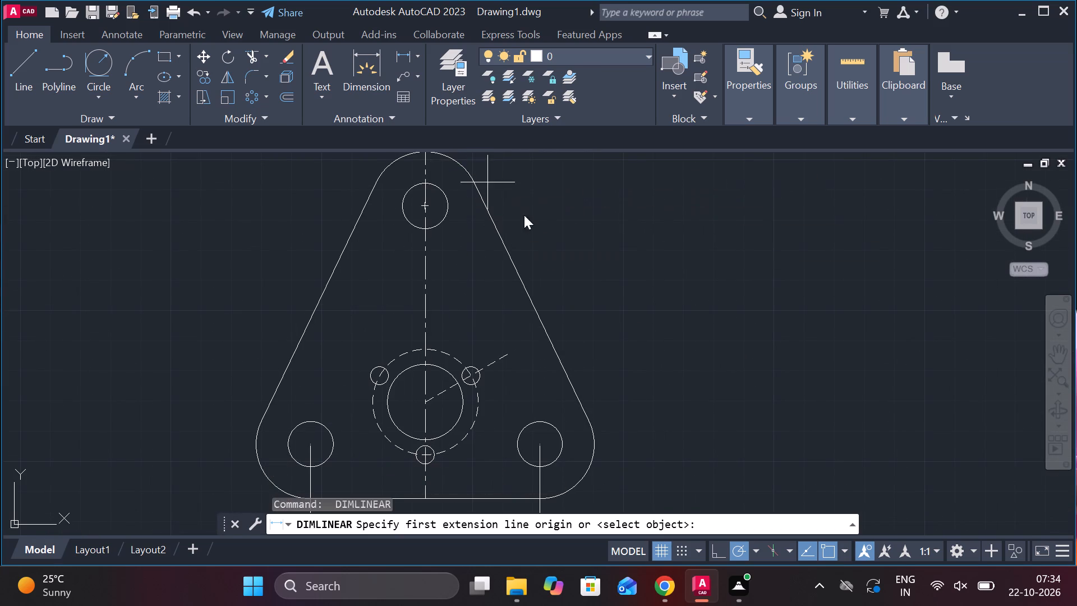
{"action": "middle_click_drag", "start_coordinate": [546, 228], "coordinate": [565, 279]}
{"action": "left_click", "coordinate": [444, 203]}
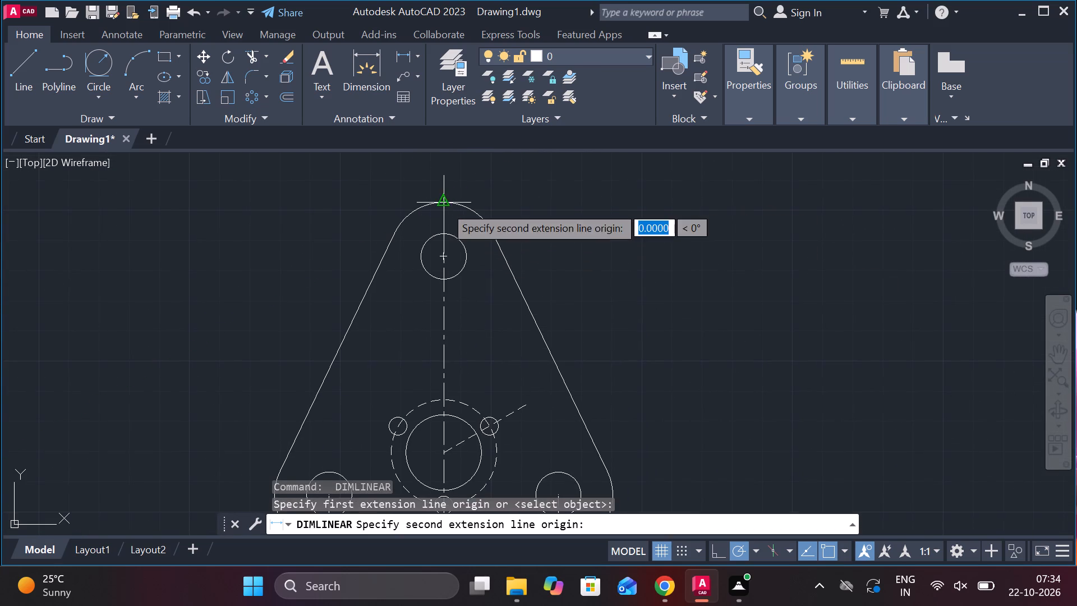
{"action": "scroll", "coordinate": [444, 205], "scroll_direction": "down", "scroll_amount": 2}
{"action": "scroll", "coordinate": [455, 336], "scroll_direction": "up", "scroll_amount": 1}
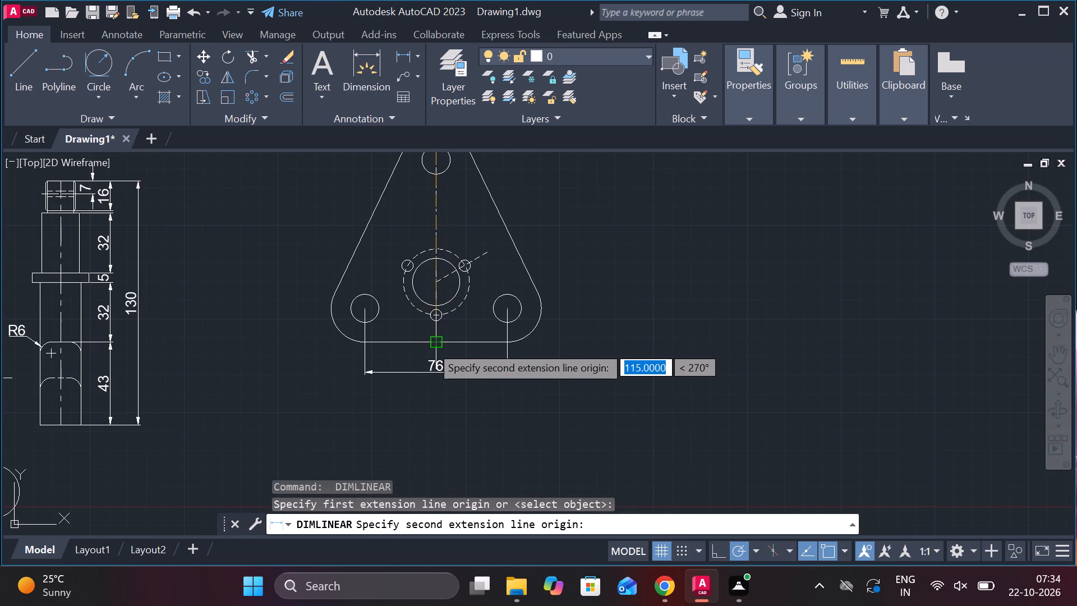
{"action": "scroll", "coordinate": [430, 345], "scroll_direction": "up", "scroll_amount": 3}
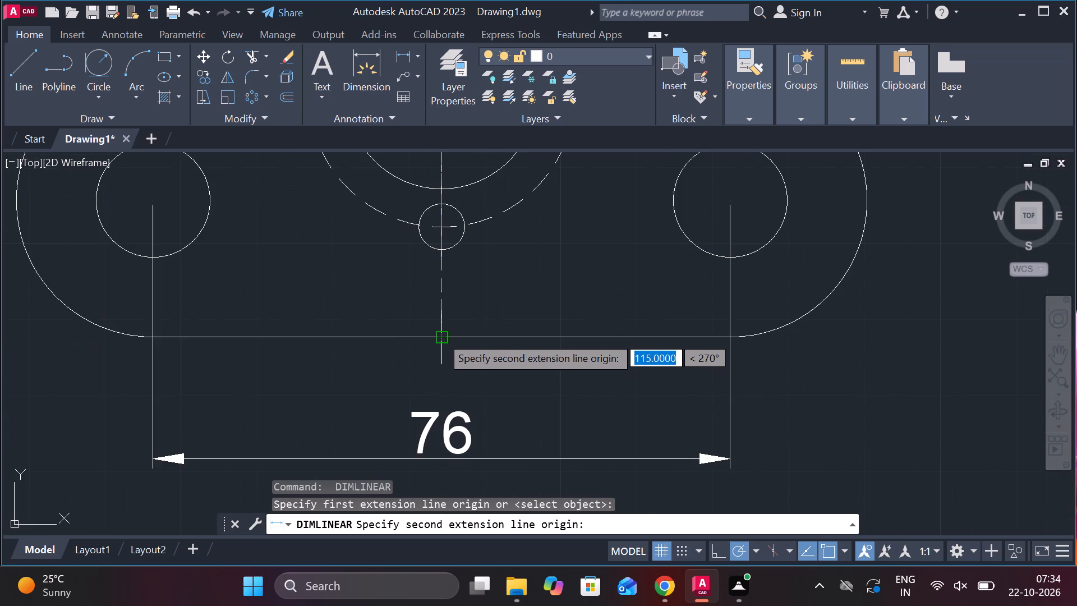
{"action": "left_click", "coordinate": [440, 336]}
{"action": "scroll", "coordinate": [565, 325], "scroll_direction": "down", "scroll_amount": 2}
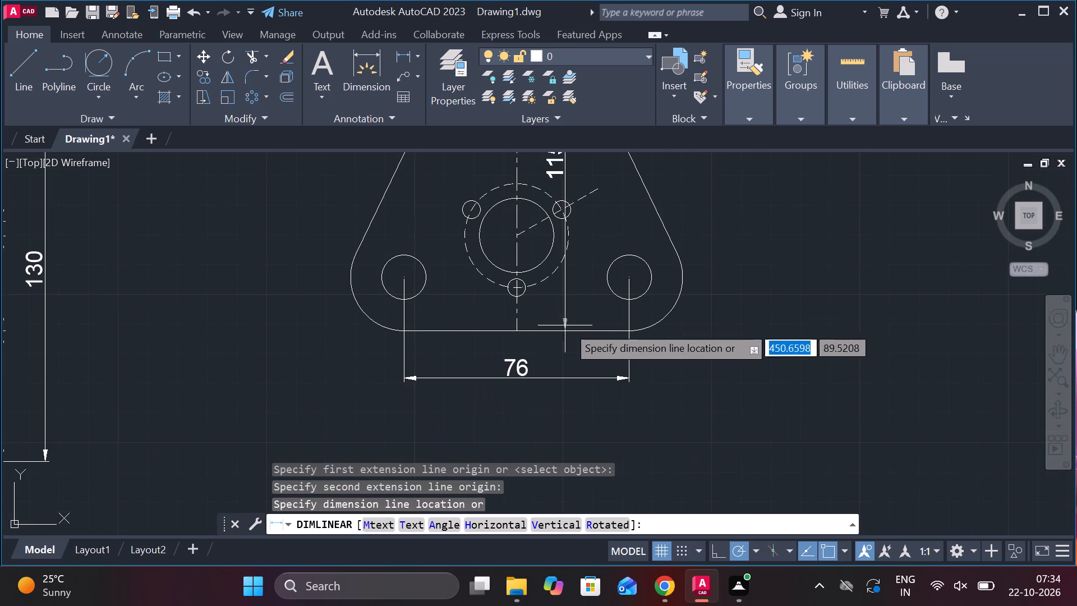
{"action": "middle_click_drag", "start_coordinate": [597, 323], "coordinate": [546, 368]}
{"action": "scroll", "coordinate": [598, 345], "scroll_direction": "down", "scroll_amount": 2}
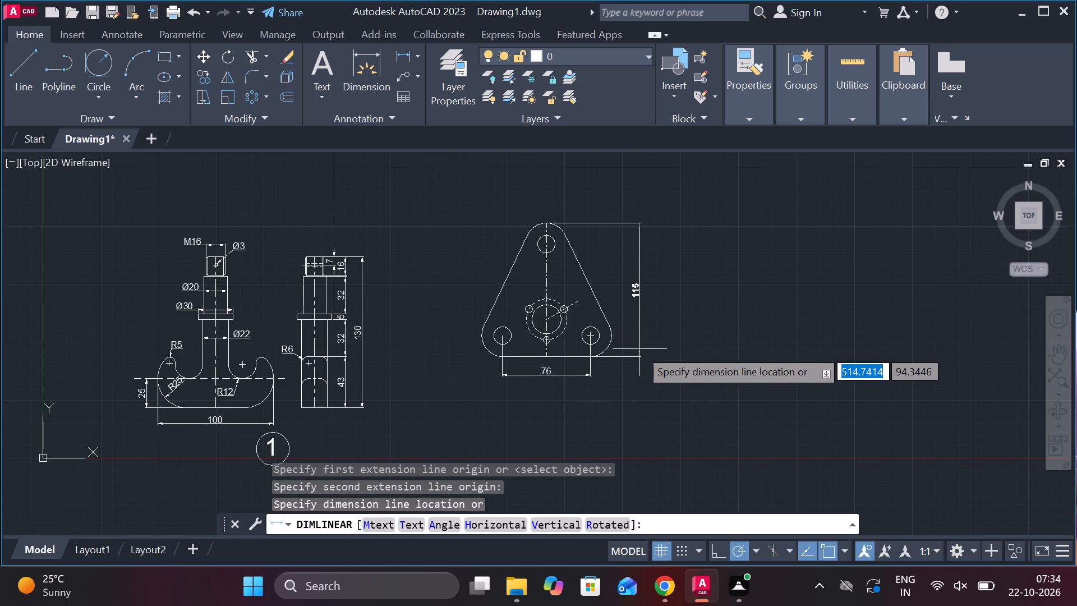
{"action": "left_click", "coordinate": [642, 349]}
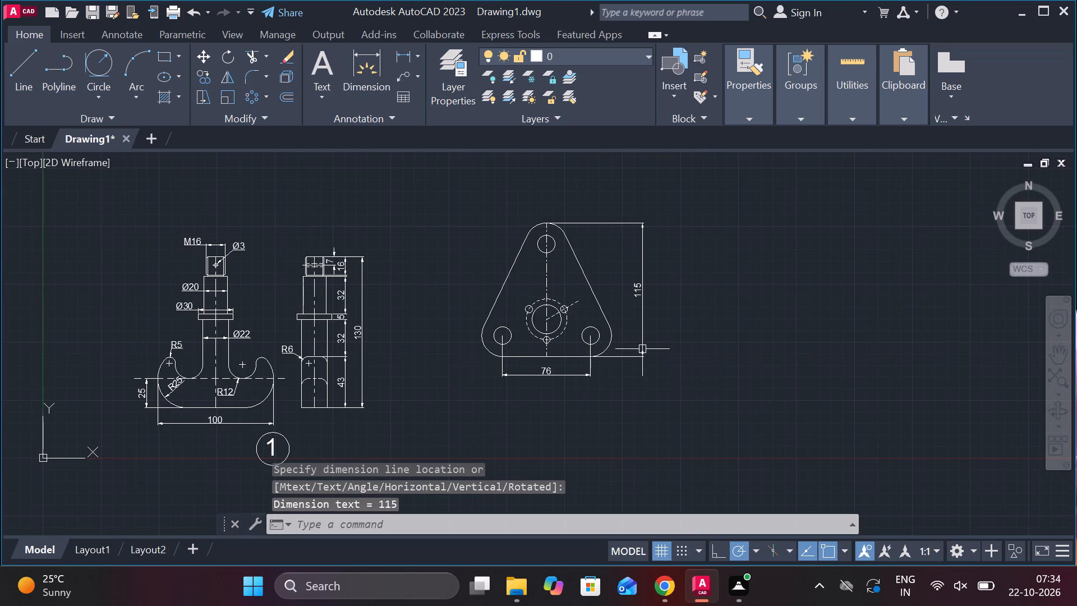
Add a radius dimension to the plate's lower-left corner arc, placed outside the corner.
{"action": "left_click", "coordinate": [418, 56]}
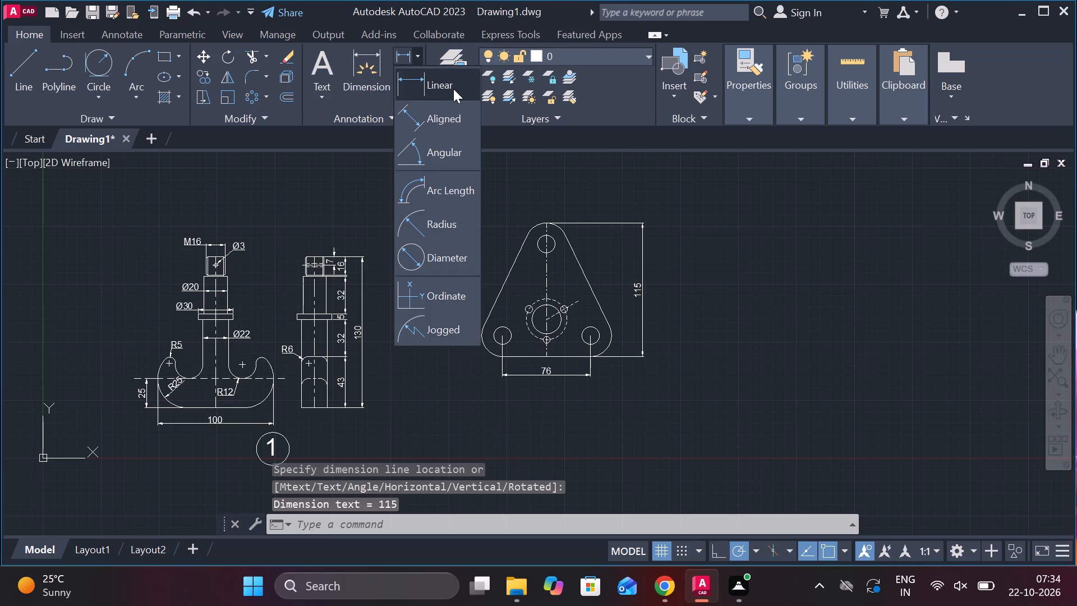
{"action": "left_click", "coordinate": [434, 219]}
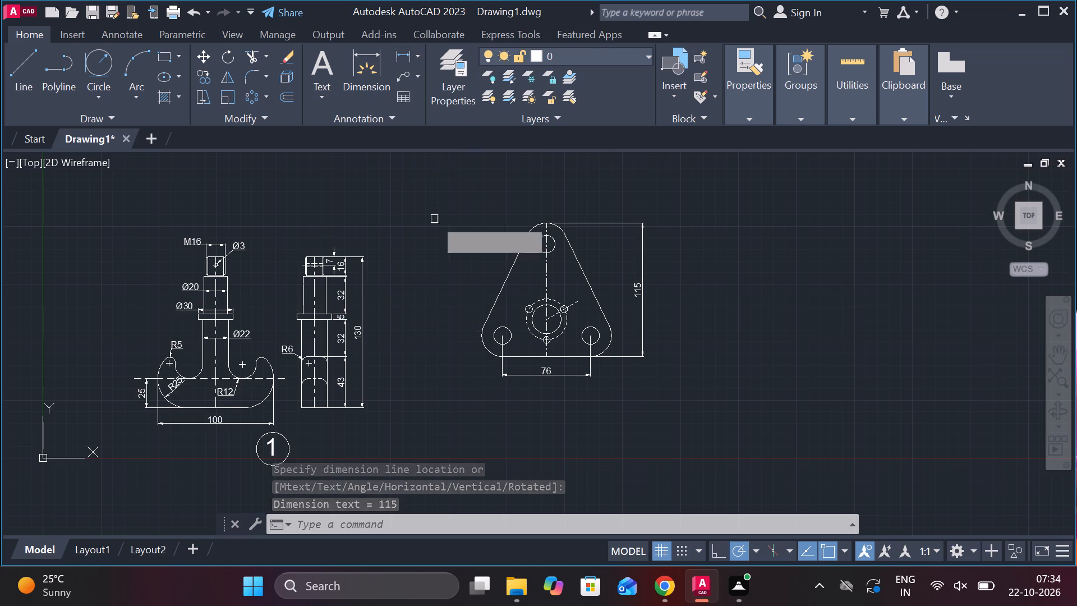
{"action": "scroll", "coordinate": [477, 380], "scroll_direction": "up", "scroll_amount": 2}
{"action": "left_click", "coordinate": [493, 304]}
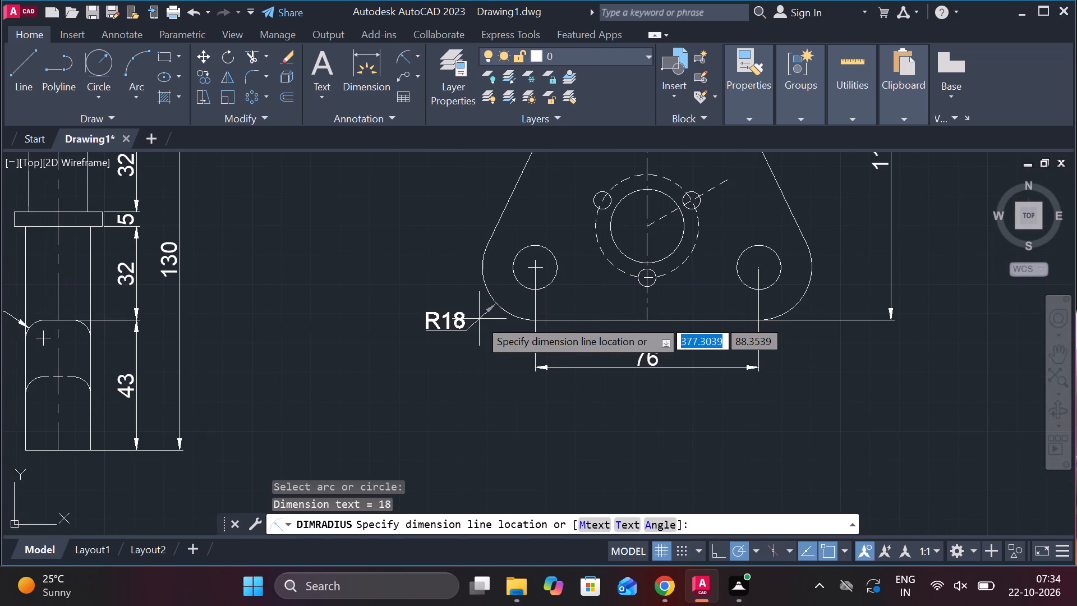
{"action": "left_click", "coordinate": [479, 319]}
Add a radius dimension to the plate's top arc, placed above and to the right of it.
{"action": "middle_click_drag", "start_coordinate": [820, 283], "coordinate": [712, 361]}
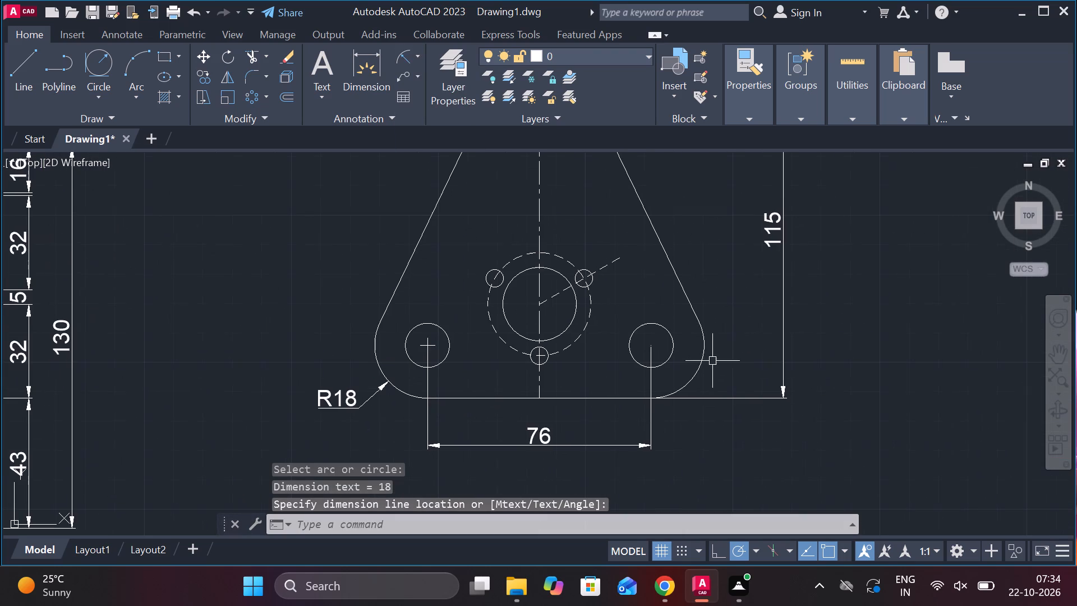
{"action": "middle_click_drag", "start_coordinate": [626, 298], "coordinate": [643, 389]}
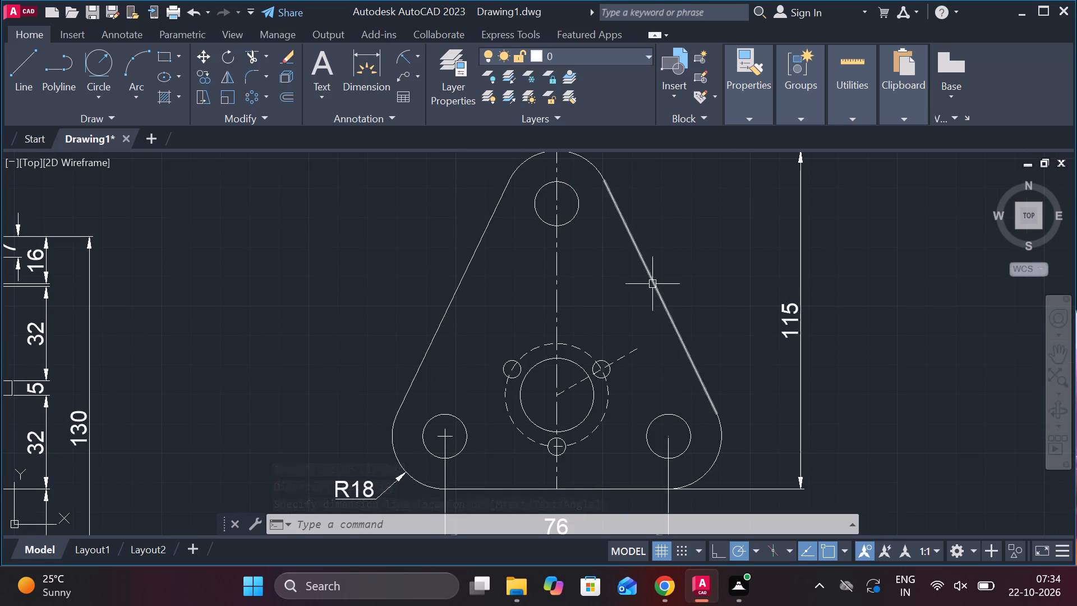
{"action": "middle_click_drag", "start_coordinate": [573, 349], "coordinate": [519, 321]}
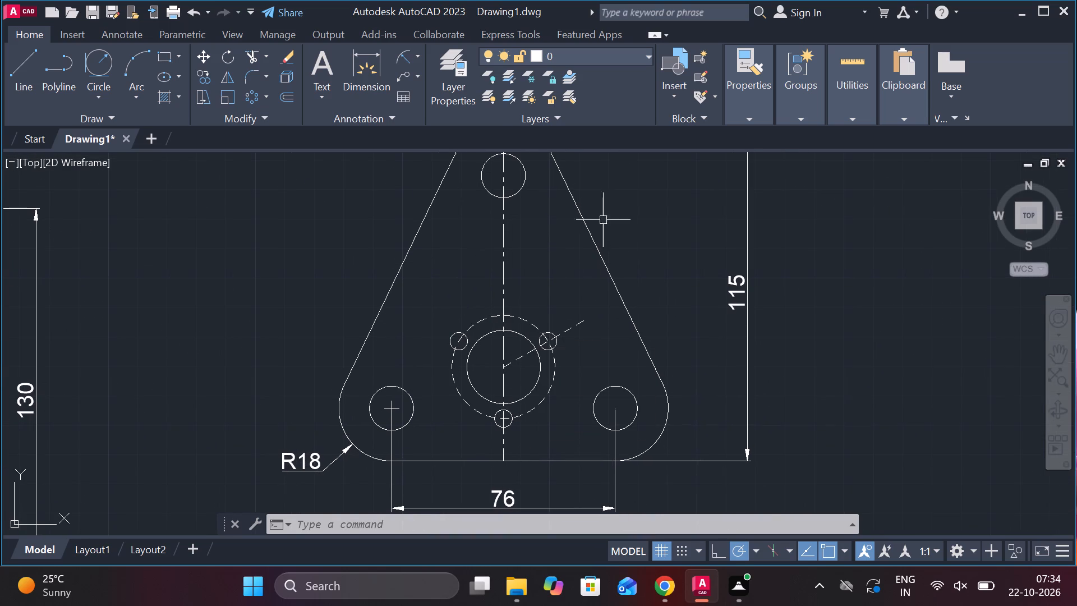
{"action": "middle_click_drag", "start_coordinate": [609, 237], "coordinate": [619, 283]}
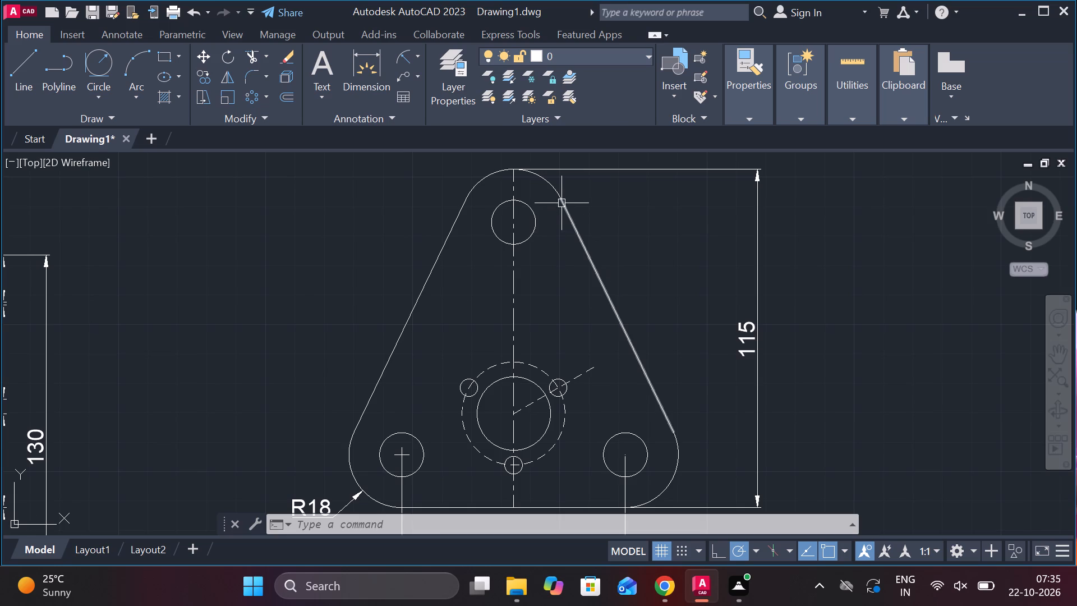
{"action": "key", "text": "v"}
{"action": "key", "text": "Escape"}
{"action": "key", "text": "space"}
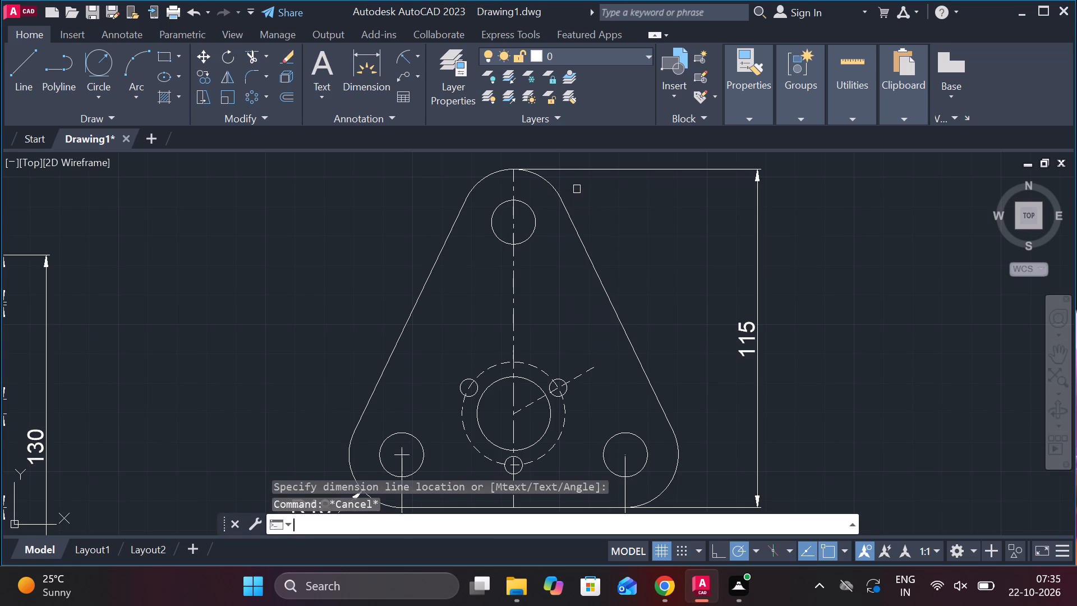
{"action": "left_click", "coordinate": [545, 185]}
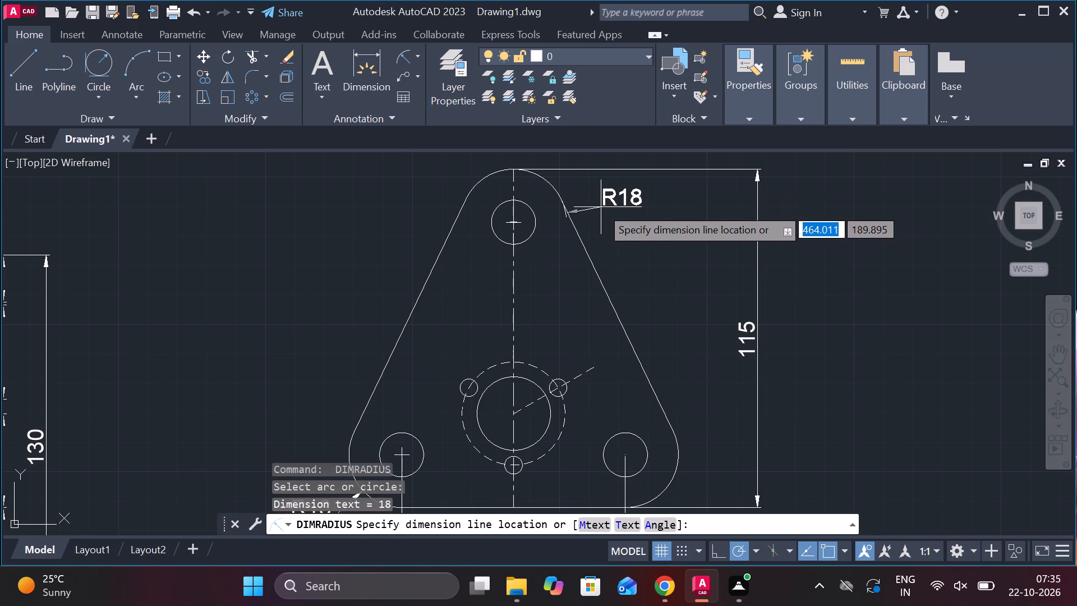
{"action": "middle_click_drag", "start_coordinate": [595, 196], "coordinate": [600, 248]}
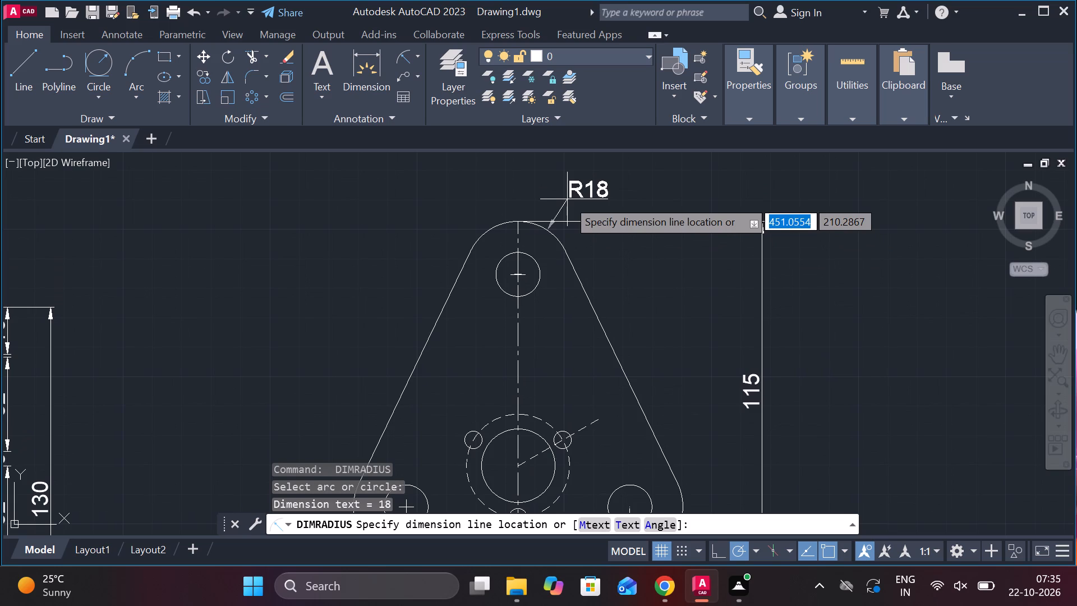
{"action": "left_click", "coordinate": [567, 199]}
Add a diameter dimension to the plate's top hole, placed outside the outline at the upper left.
{"action": "middle_click_drag", "start_coordinate": [622, 266], "coordinate": [631, 261]}
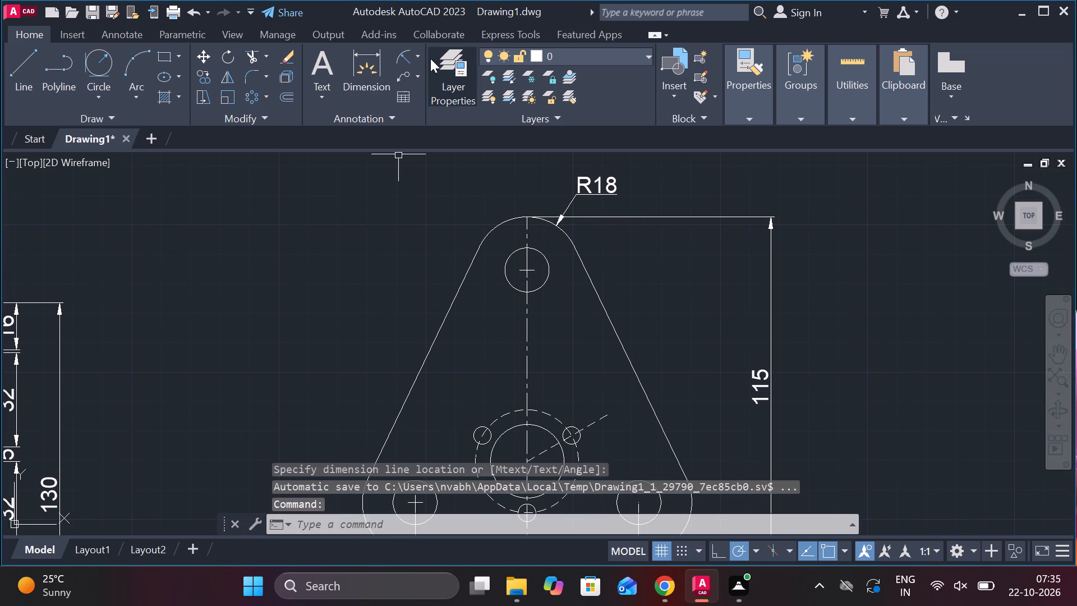
{"action": "left_click", "coordinate": [422, 54]}
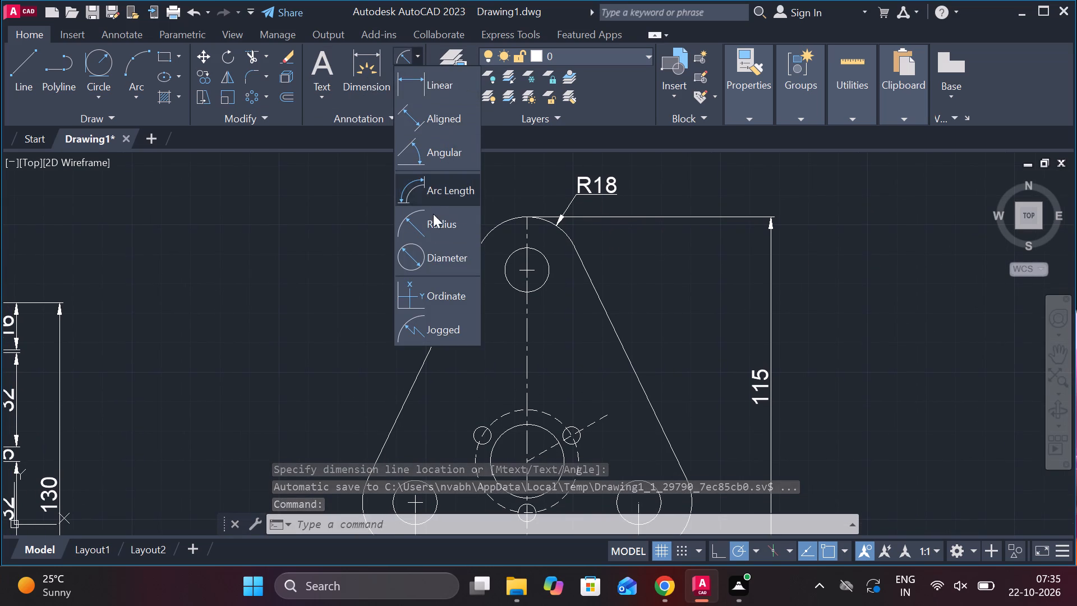
{"action": "left_click", "coordinate": [429, 265]}
{"action": "left_click", "coordinate": [512, 256]}
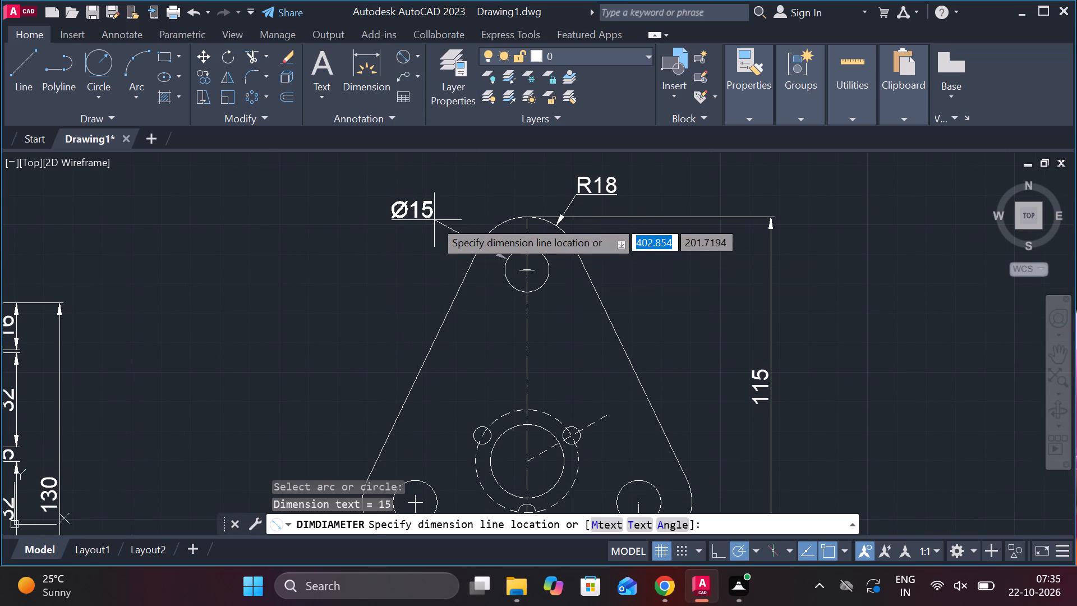
{"action": "left_click", "coordinate": [452, 222]}
Add a diameter dimension to the plate's lower-left hole, placed outside the outline above the corner radius dimension.
{"action": "middle_click_drag", "start_coordinate": [496, 337], "coordinate": [504, 178]}
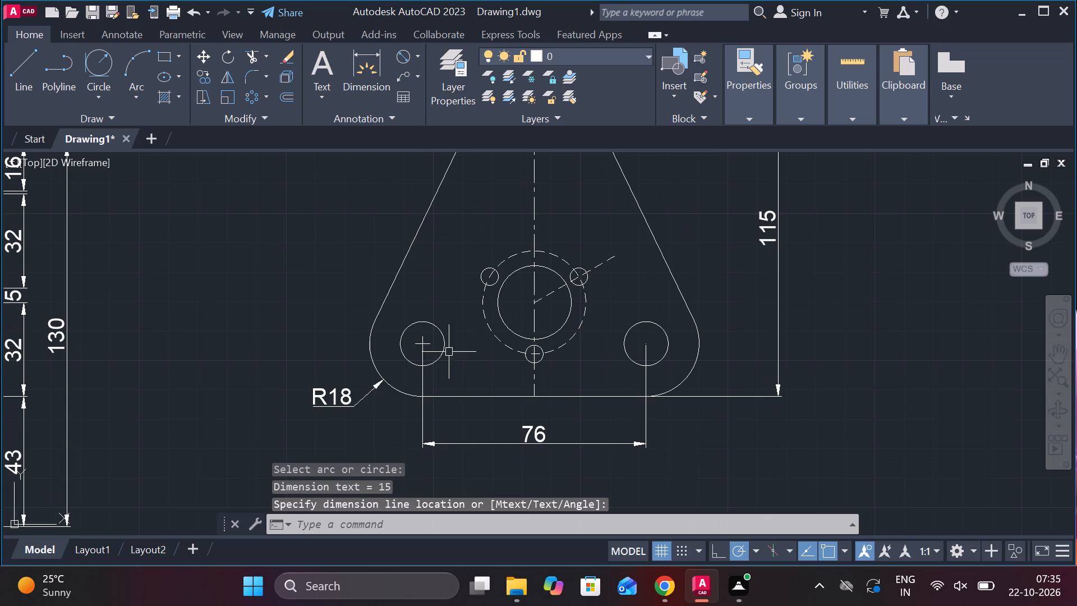
{"action": "key", "text": "space"}
{"action": "left_click", "coordinate": [401, 329]}
{"action": "left_click", "coordinate": [356, 300]}
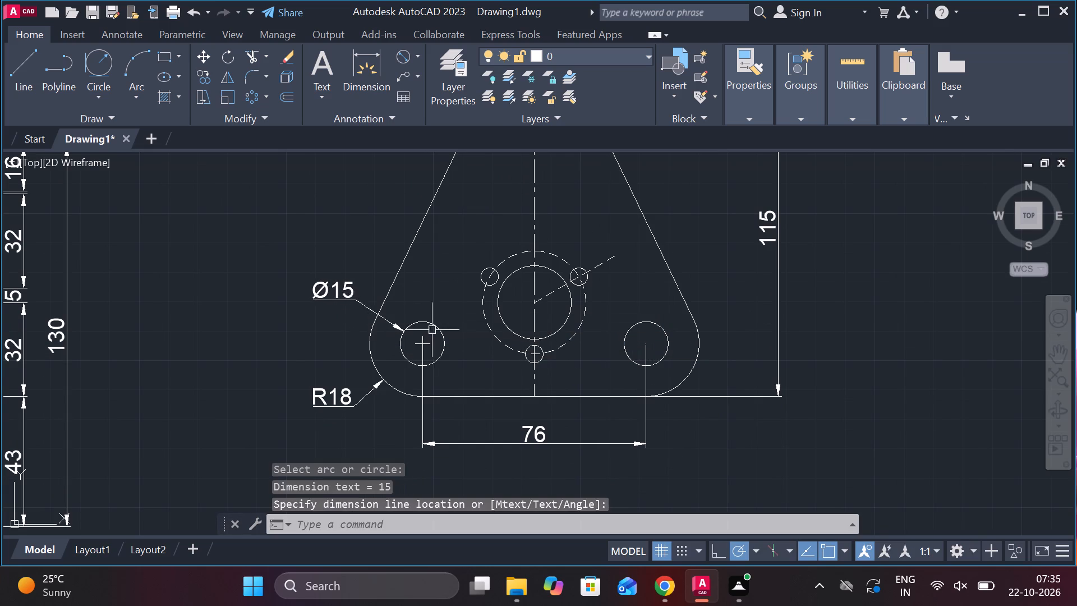
Add a diameter dimension to the plate's central bore, placed above and to the right of the dashed circle.
{"action": "middle_click_drag", "start_coordinate": [594, 355], "coordinate": [542, 327]}
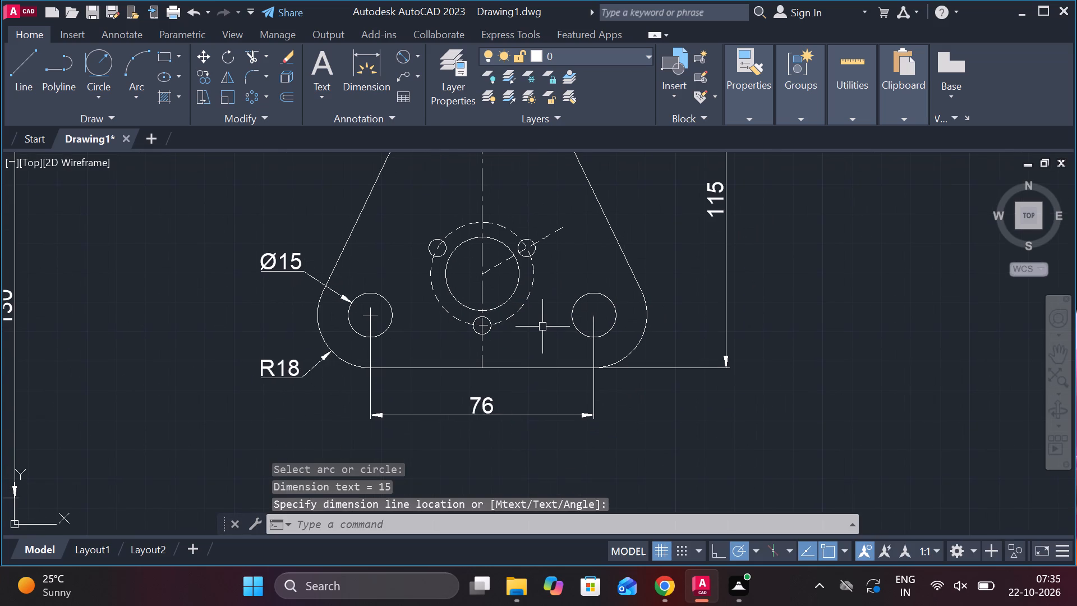
{"action": "middle_click_drag", "start_coordinate": [527, 300], "coordinate": [535, 300]}
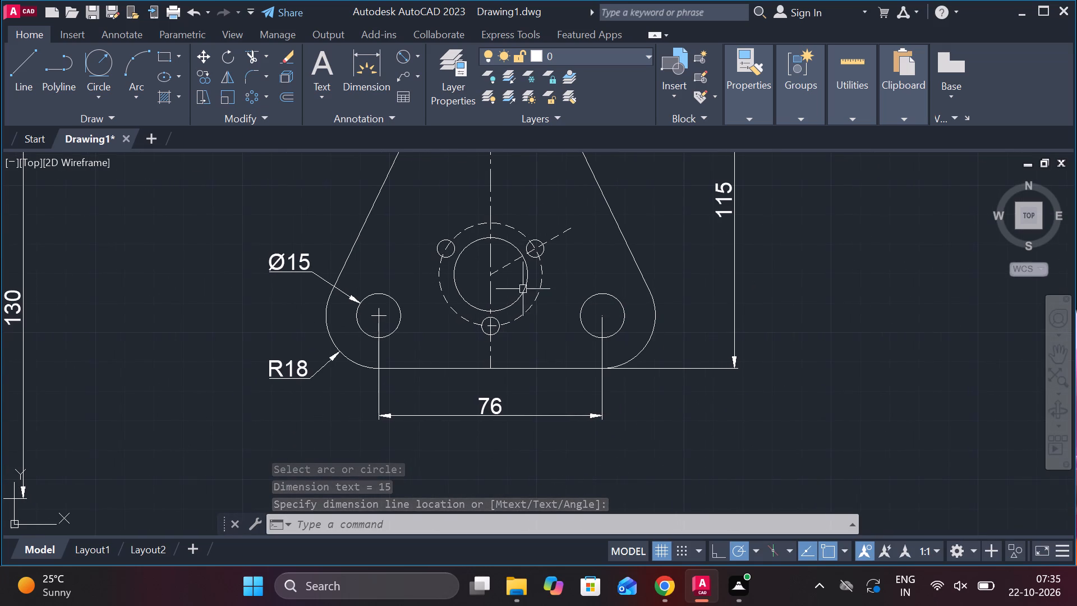
{"action": "key", "text": "space"}
{"action": "left_click", "coordinate": [505, 241]}
{"action": "left_click", "coordinate": [524, 191]}
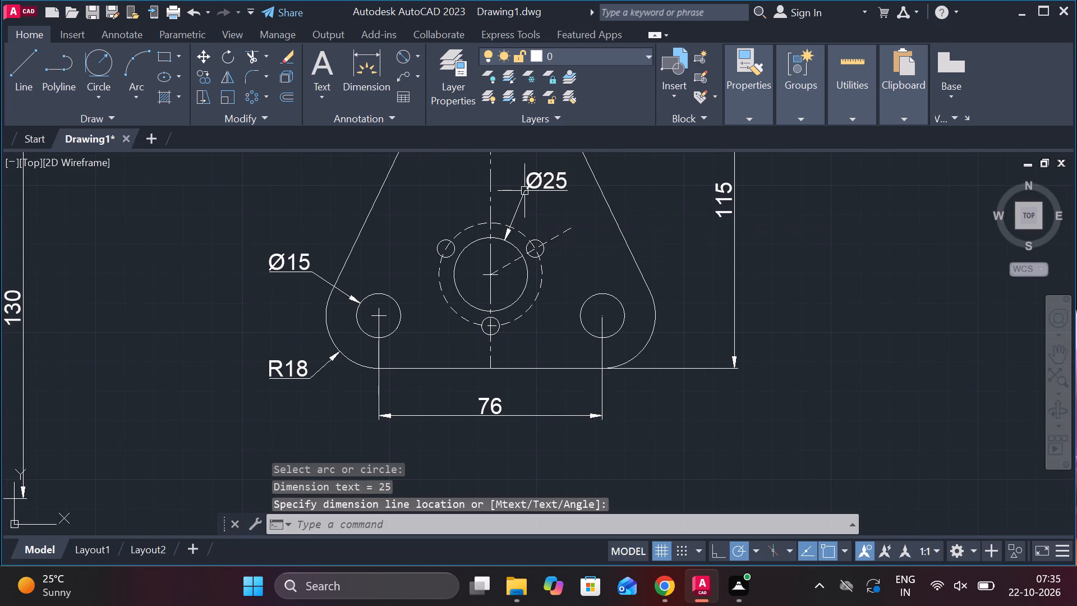
{"action": "middle_click_drag", "start_coordinate": [534, 248], "coordinate": [561, 289]}
{"action": "key", "text": "Escape"}
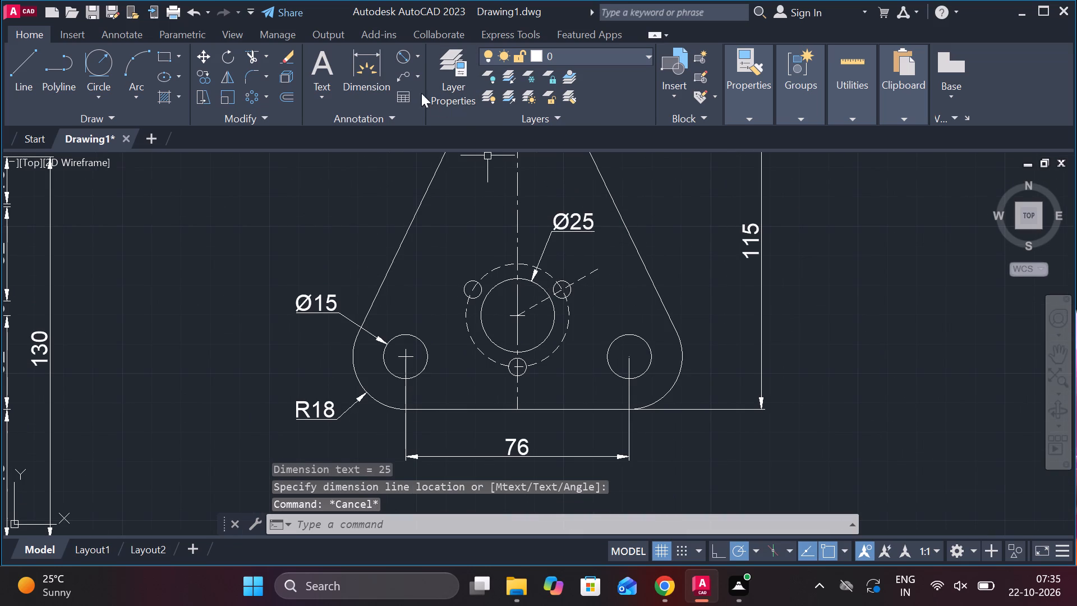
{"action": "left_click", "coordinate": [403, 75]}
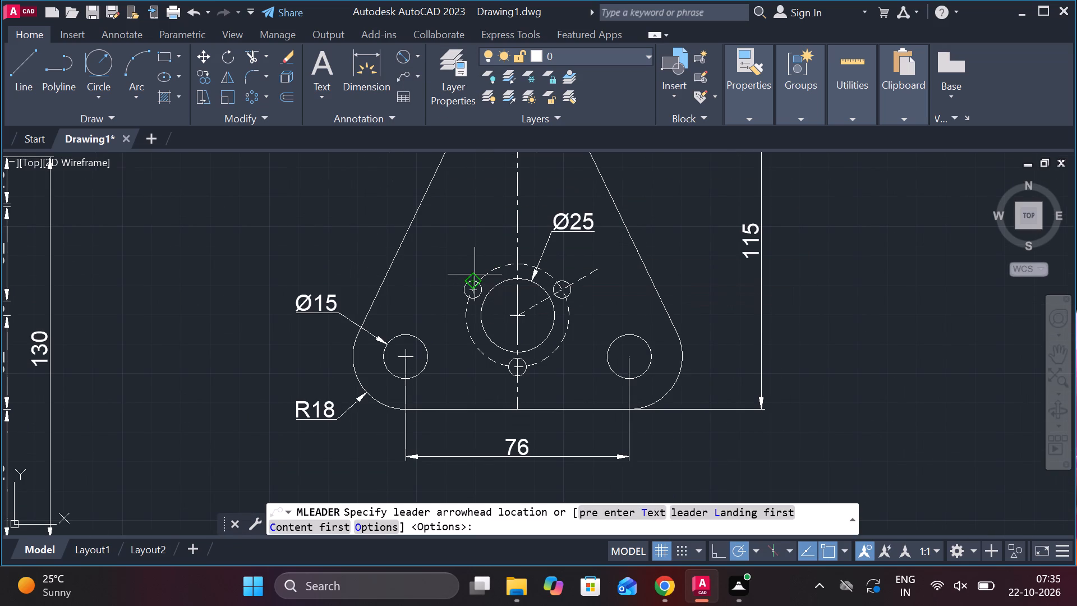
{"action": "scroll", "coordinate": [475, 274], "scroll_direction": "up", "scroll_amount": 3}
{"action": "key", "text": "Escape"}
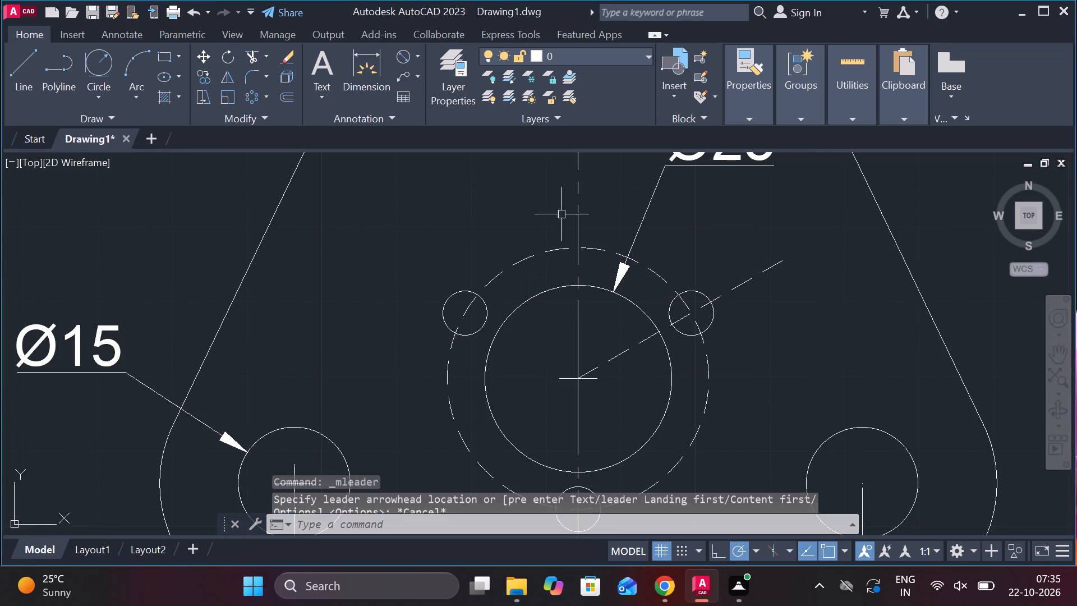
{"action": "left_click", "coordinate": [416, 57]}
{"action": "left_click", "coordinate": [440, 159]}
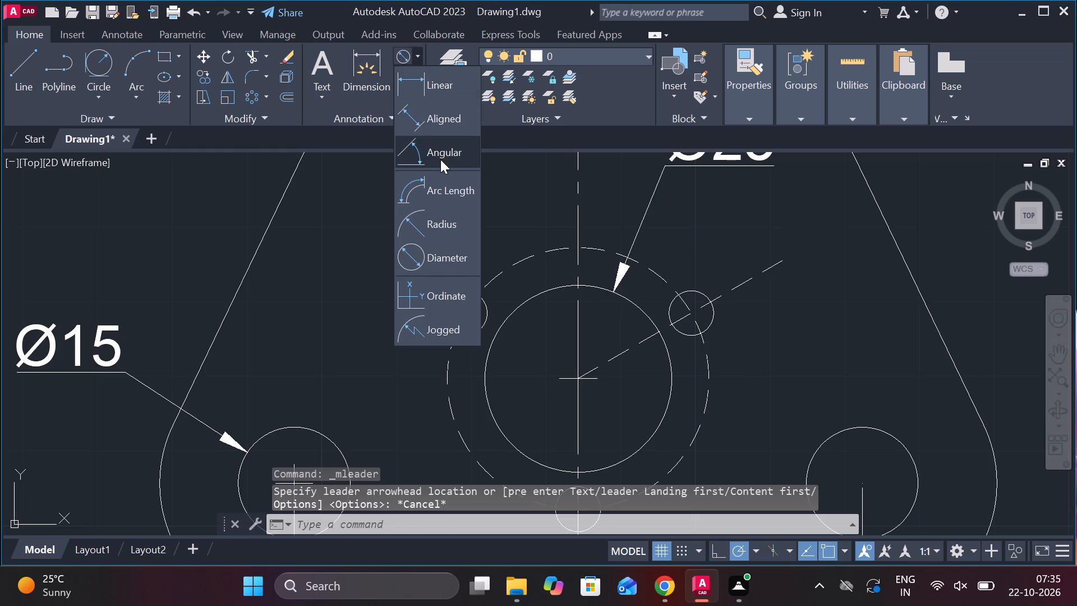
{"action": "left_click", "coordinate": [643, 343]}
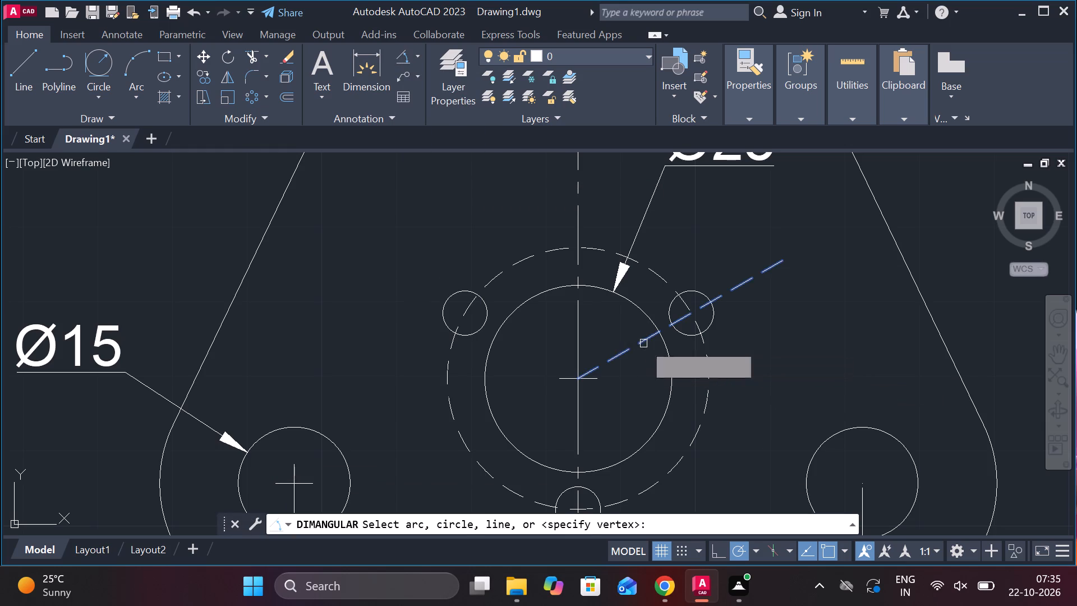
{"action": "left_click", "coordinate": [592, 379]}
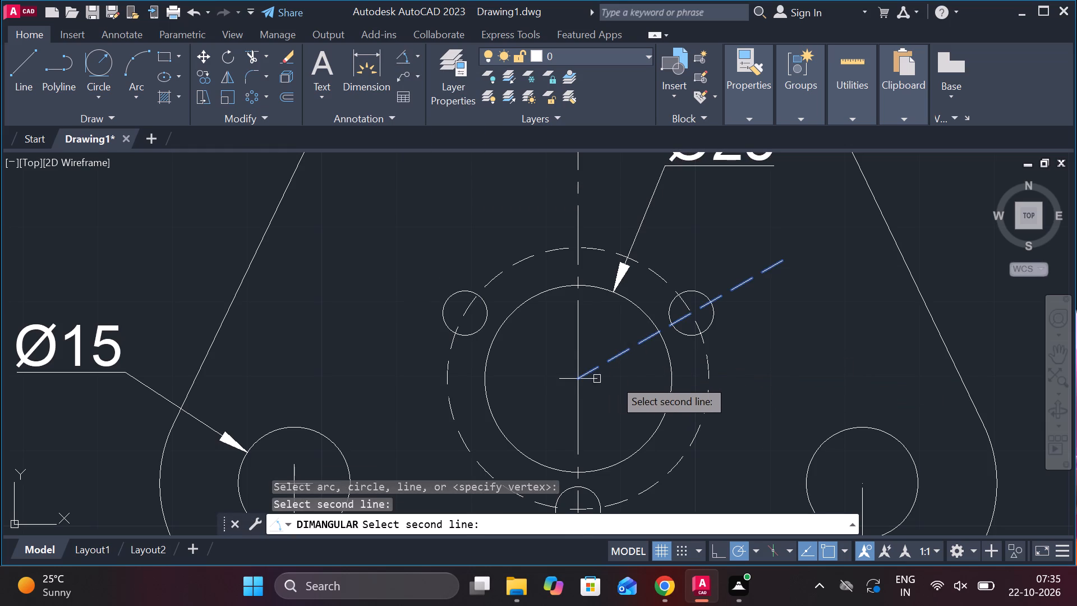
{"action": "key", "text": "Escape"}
Draw a horizontal line from the bore's center to the right, ending just beyond the dashed circle.
{"action": "key", "text": "l"}
{"action": "key", "text": "Return"}
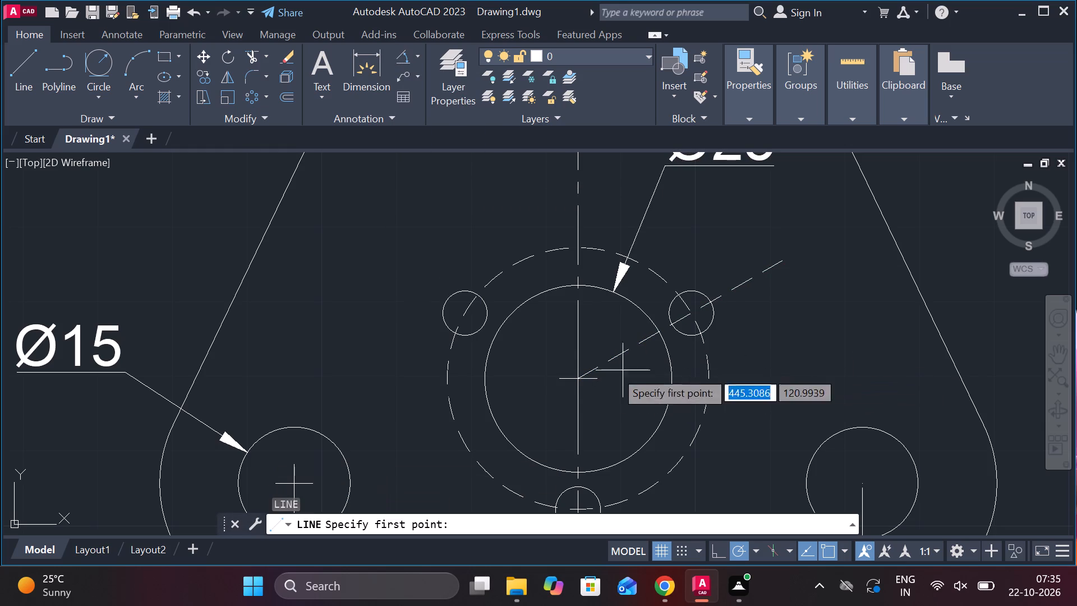
{"action": "left_click", "coordinate": [582, 384]}
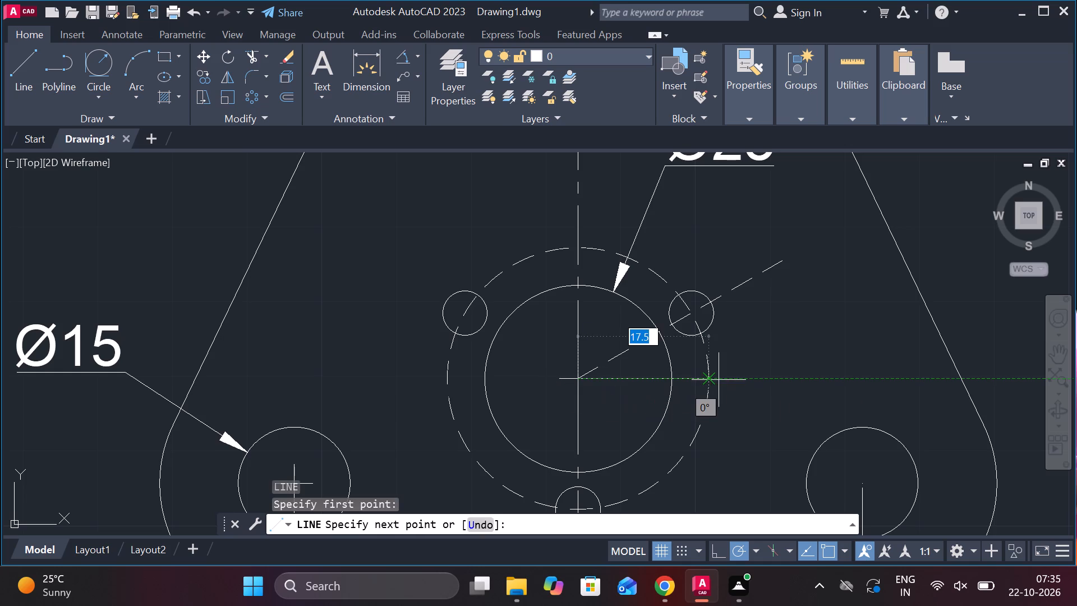
{"action": "left_click", "coordinate": [744, 377]}
{"action": "key", "text": "Escape"}
Change the horizontal line from the bore's center to the DASHED linetype.
{"action": "left_click", "coordinate": [646, 377]}
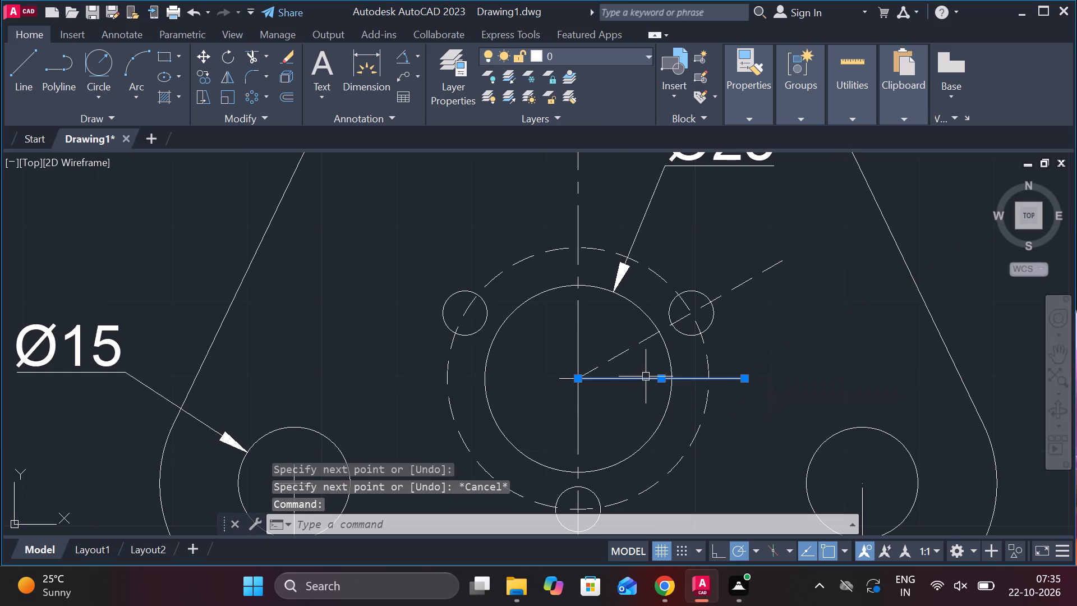
{"action": "left_click", "coordinate": [744, 123]}
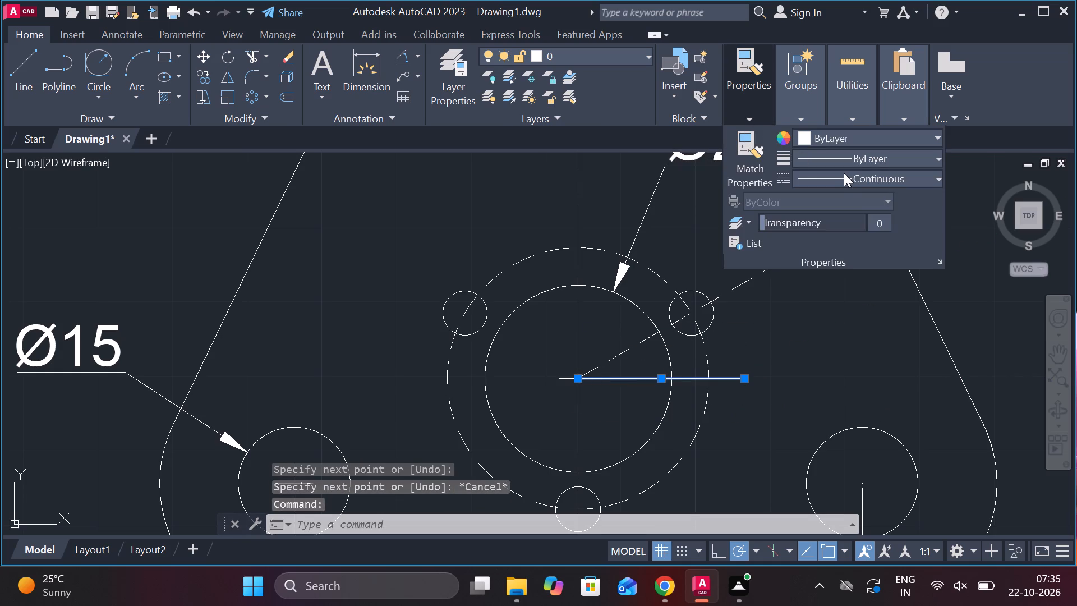
{"action": "left_click", "coordinate": [844, 173]}
{"action": "left_click", "coordinate": [848, 270]}
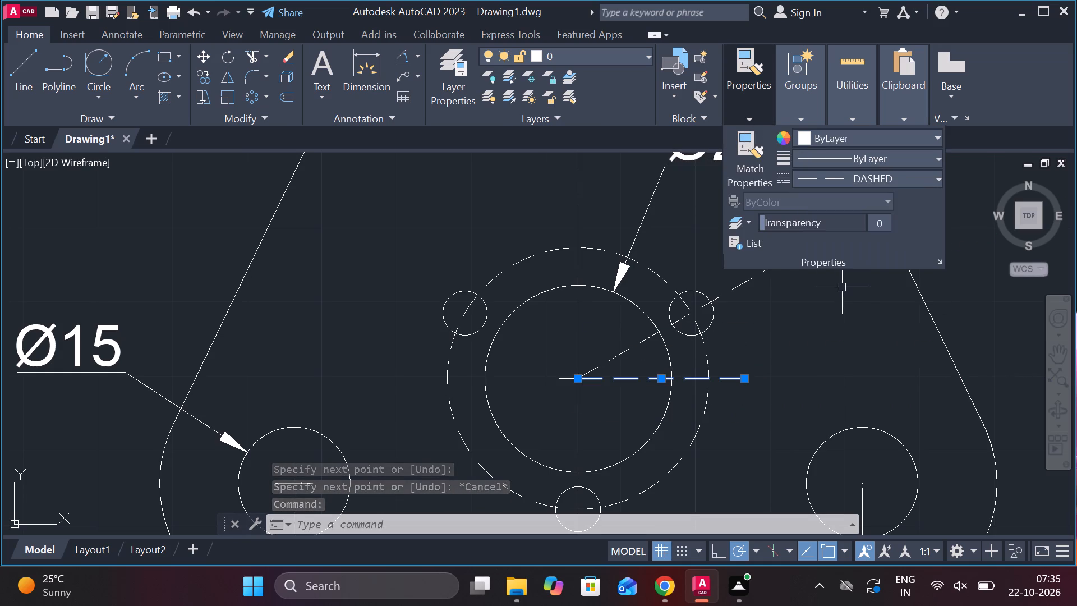
{"action": "key", "text": "Escape"}
Add an angular dimension between the slanted and horizontal dashed lines, placed just outside the dashed circle.
{"action": "left_click", "coordinate": [403, 58]}
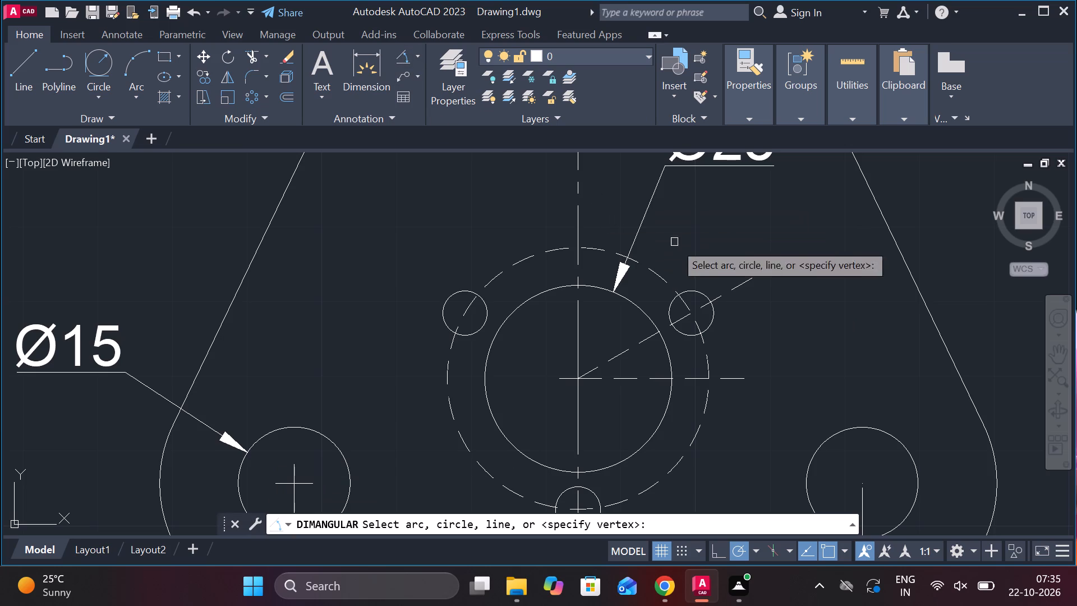
{"action": "left_click", "coordinate": [740, 287]}
{"action": "left_click", "coordinate": [720, 378]}
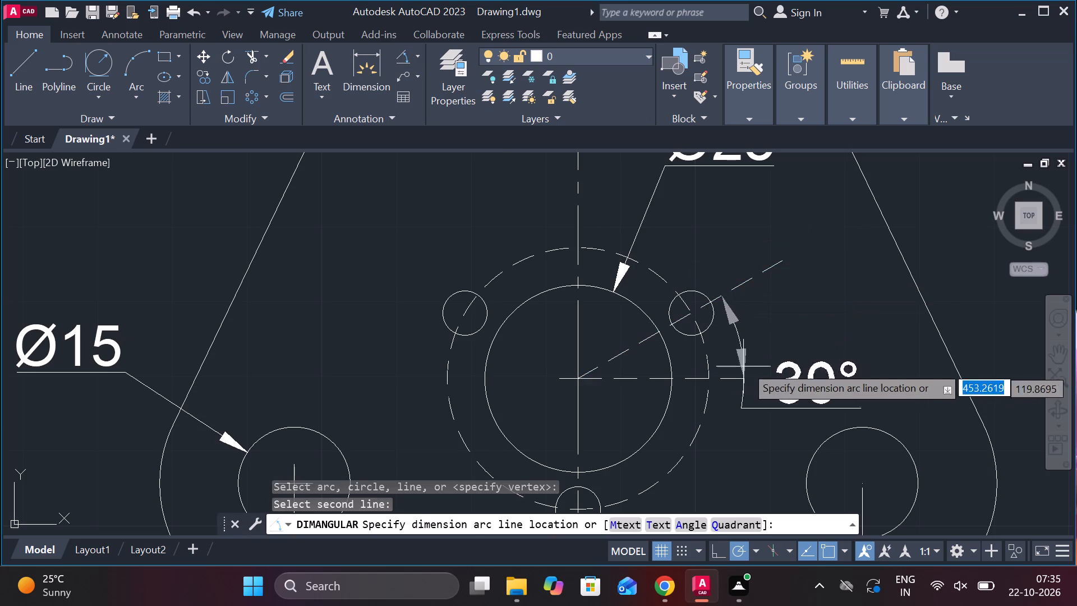
{"action": "left_click", "coordinate": [783, 314]}
Place a multileader from the upper-left small hole to a landing outside the plate's left edge, with text height 7.
{"action": "scroll", "coordinate": [783, 315], "scroll_direction": "down", "scroll_amount": 1}
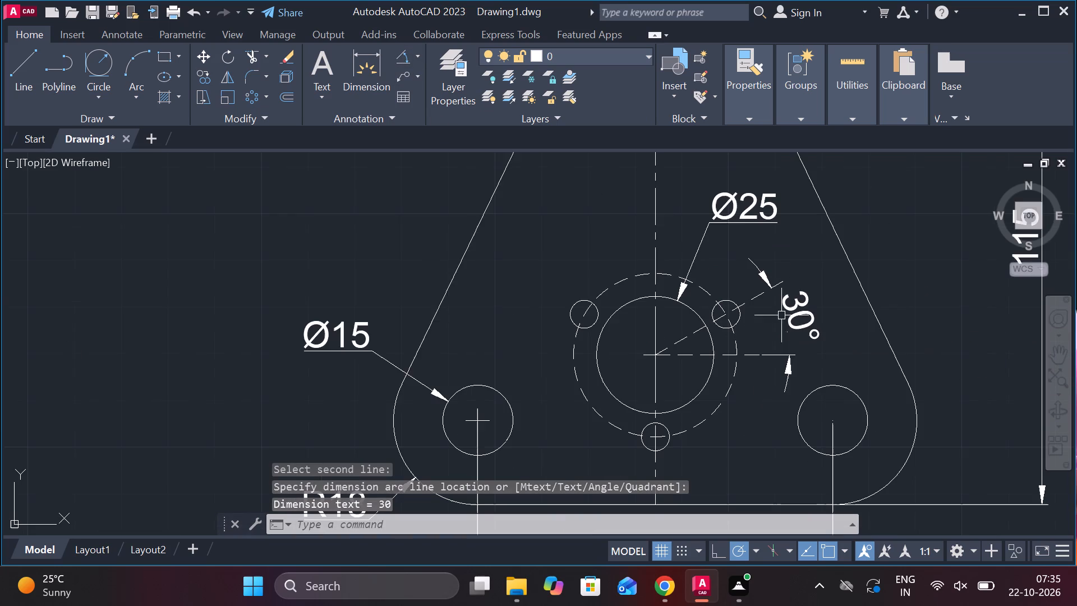
{"action": "left_click", "coordinate": [401, 75]}
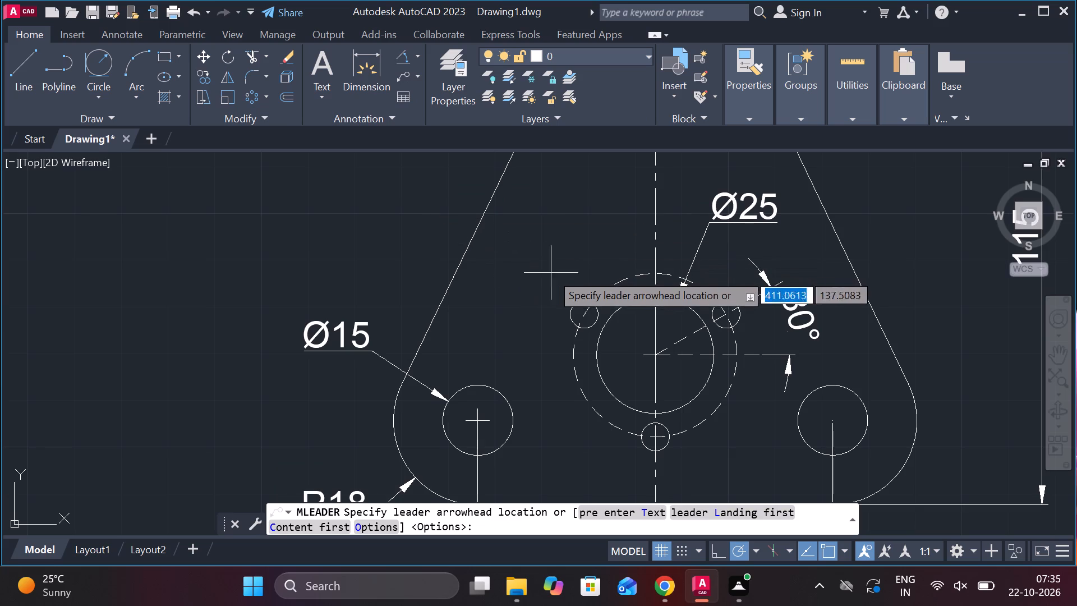
{"action": "left_click", "coordinate": [568, 293]}
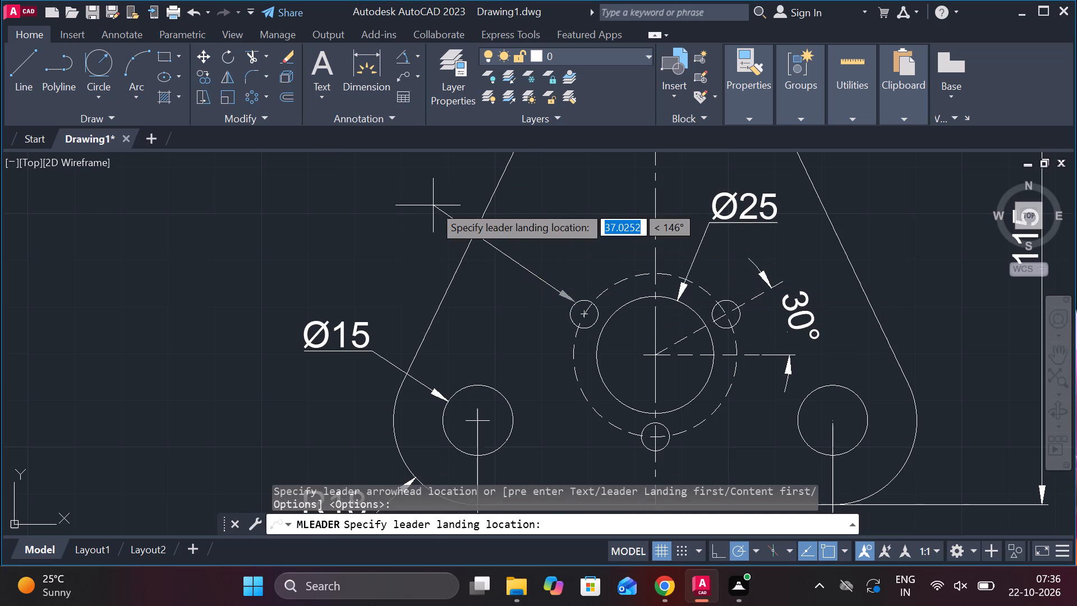
{"action": "middle_click_drag", "start_coordinate": [433, 205], "coordinate": [624, 281]}
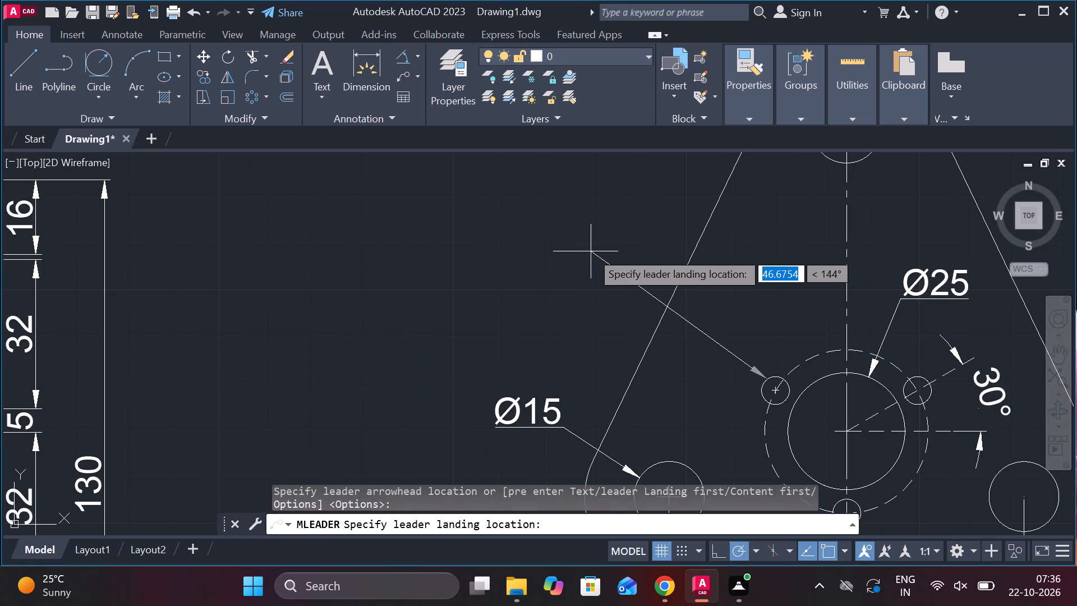
{"action": "left_click", "coordinate": [591, 251]}
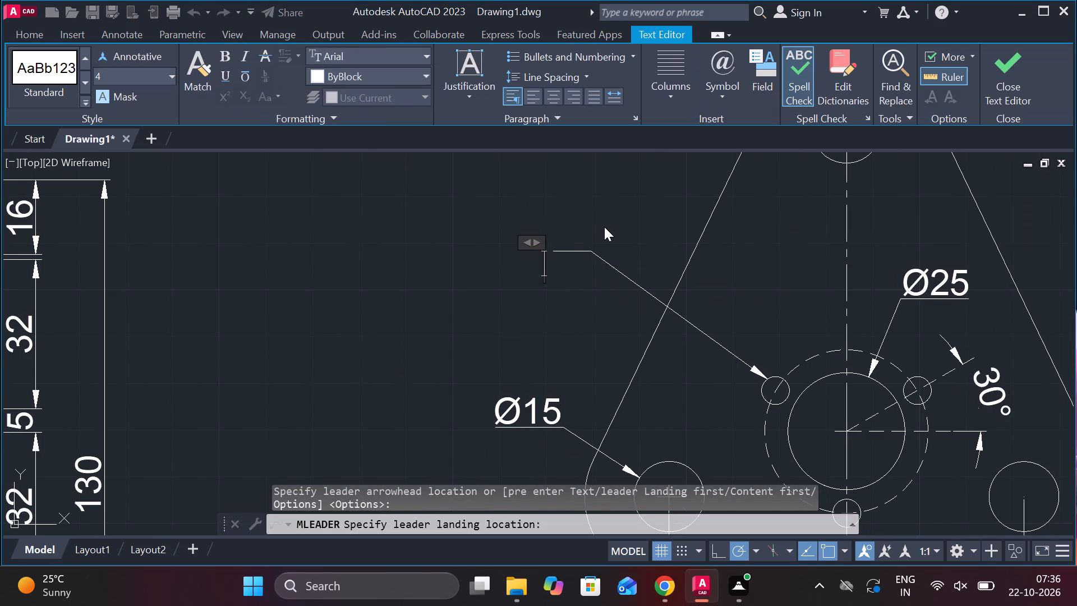
{"action": "left_click", "coordinate": [122, 80]}
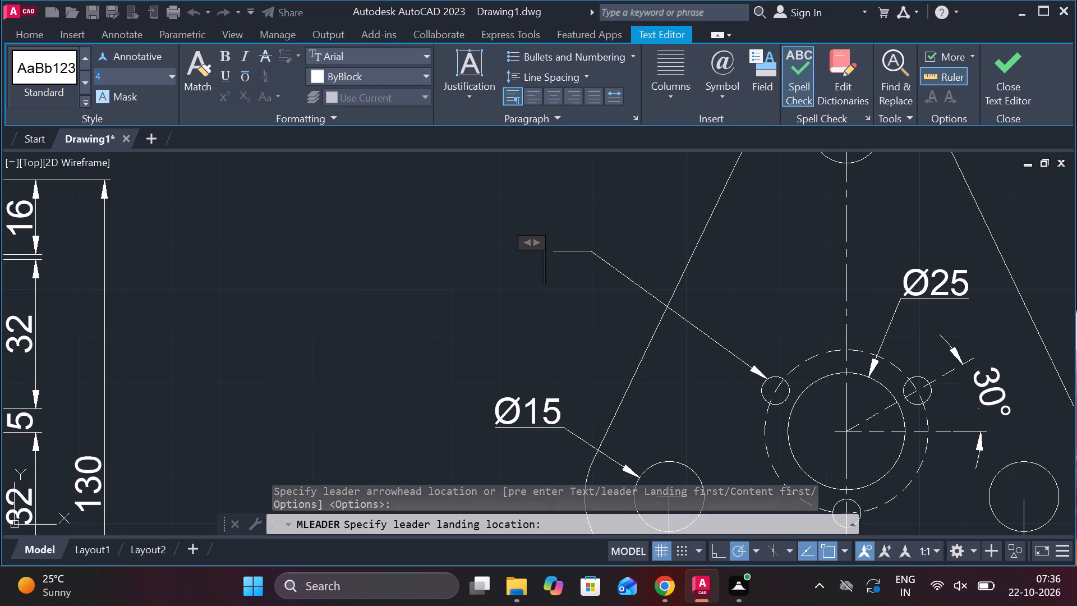
{"action": "key", "text": "7"}
{"action": "key", "text": "Return"}
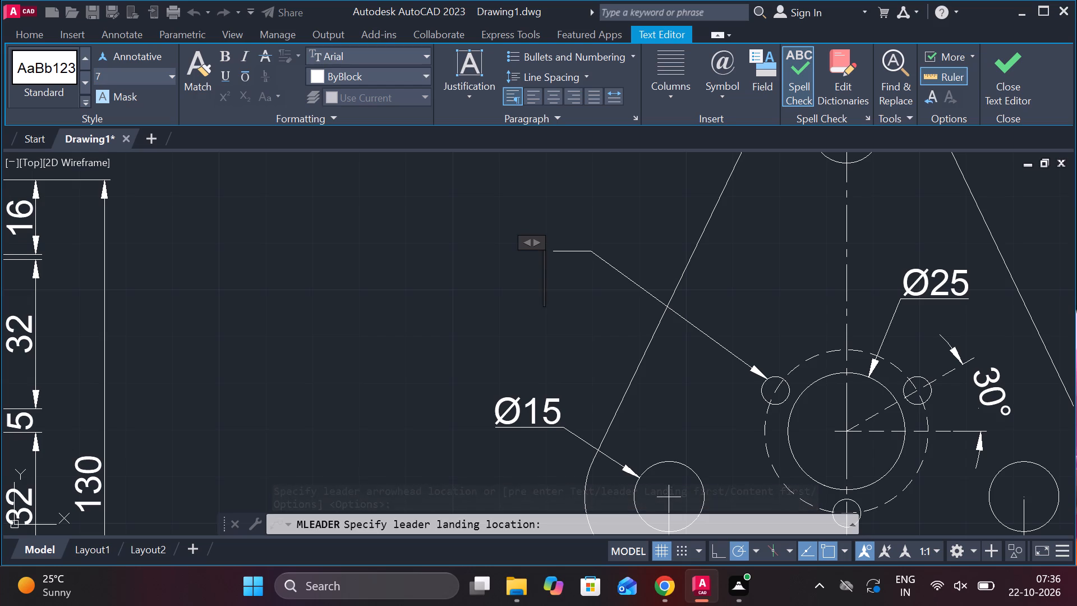
Enter the leader note as "3 HOLES DIA 6" with "EQUI-SP PCD 35" on the second line.
{"action": "type", "text": "3 HOLES"}
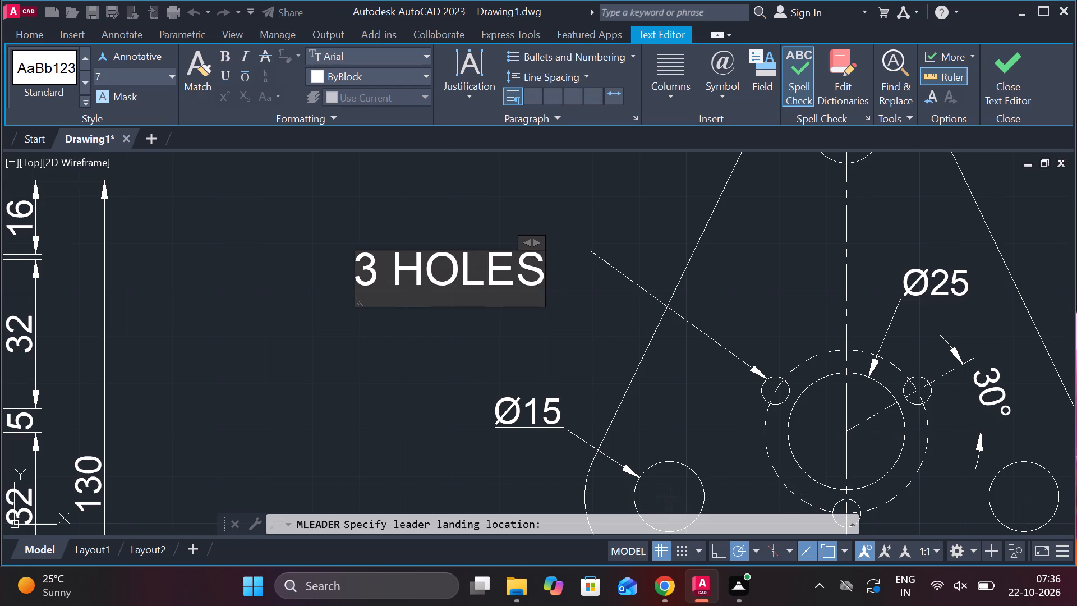
{"action": "key", "text": "space"}
{"action": "type", "text": "DIA"}
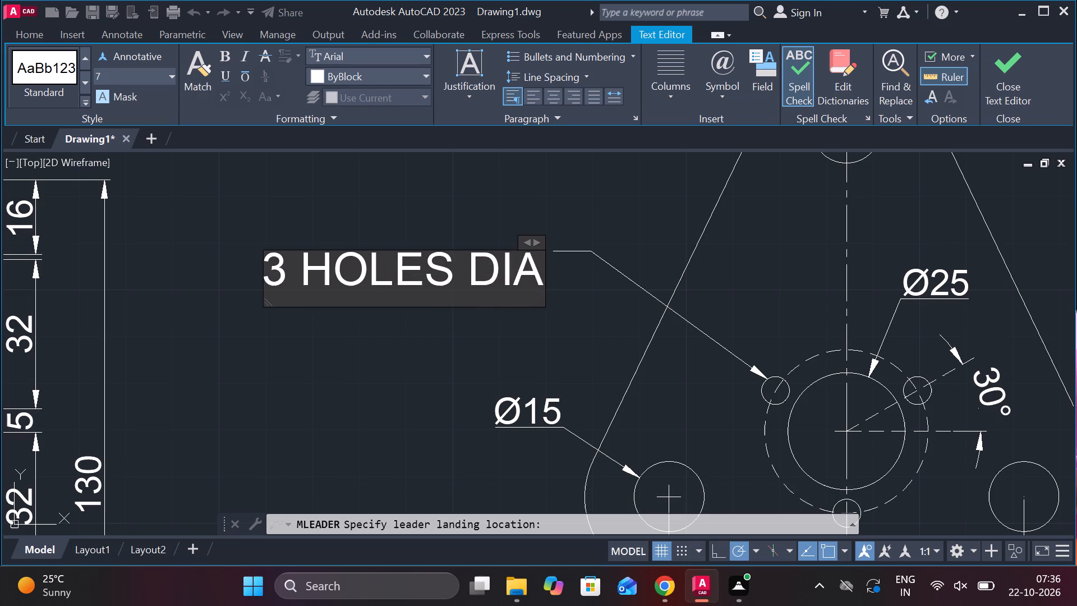
{"action": "key", "text": "space"}
{"action": "type", "text": "6"}
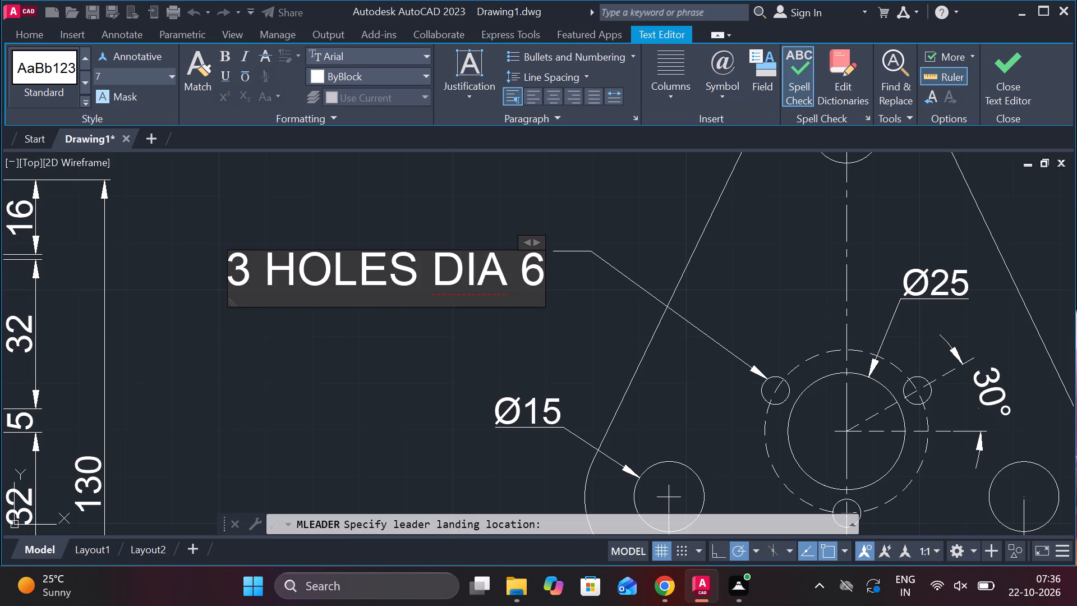
{"action": "key", "text": "Return"}
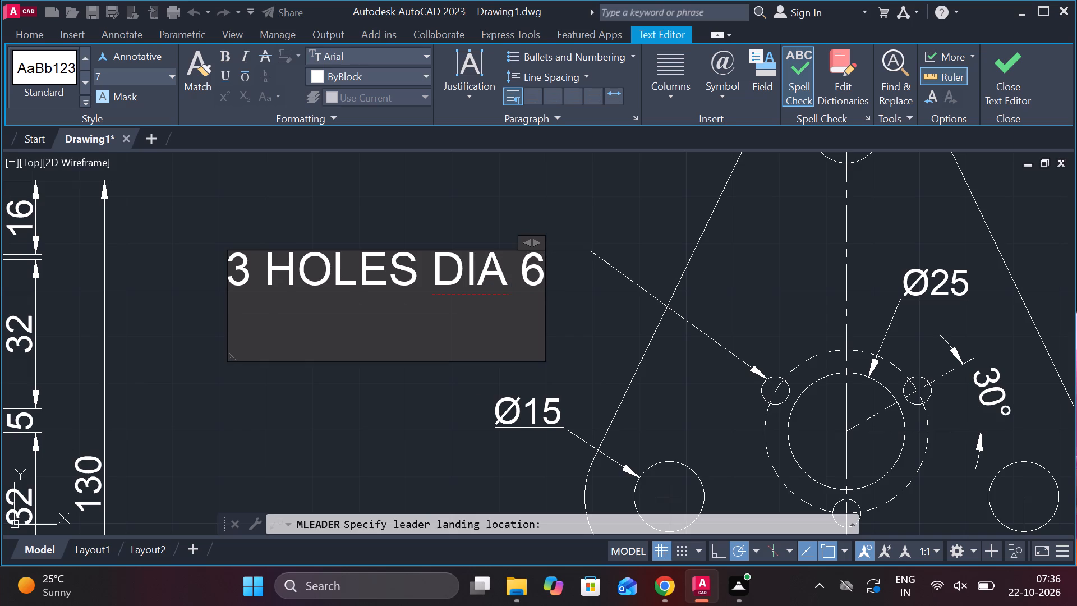
{"action": "key", "text": "BackSpace"}
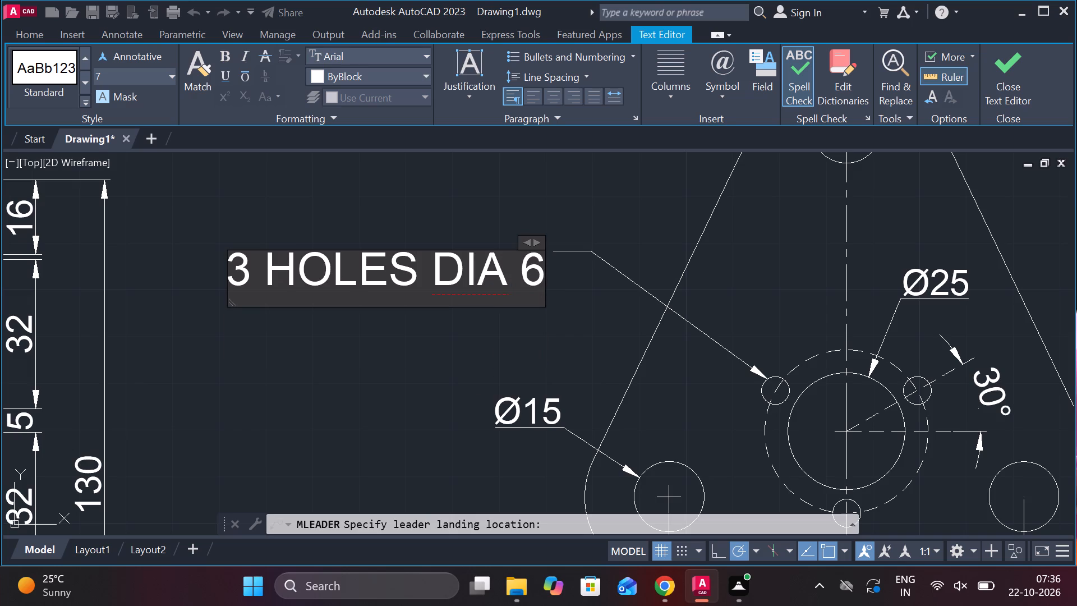
{"action": "key", "text": "Return"}
{"action": "key", "text": "e"}
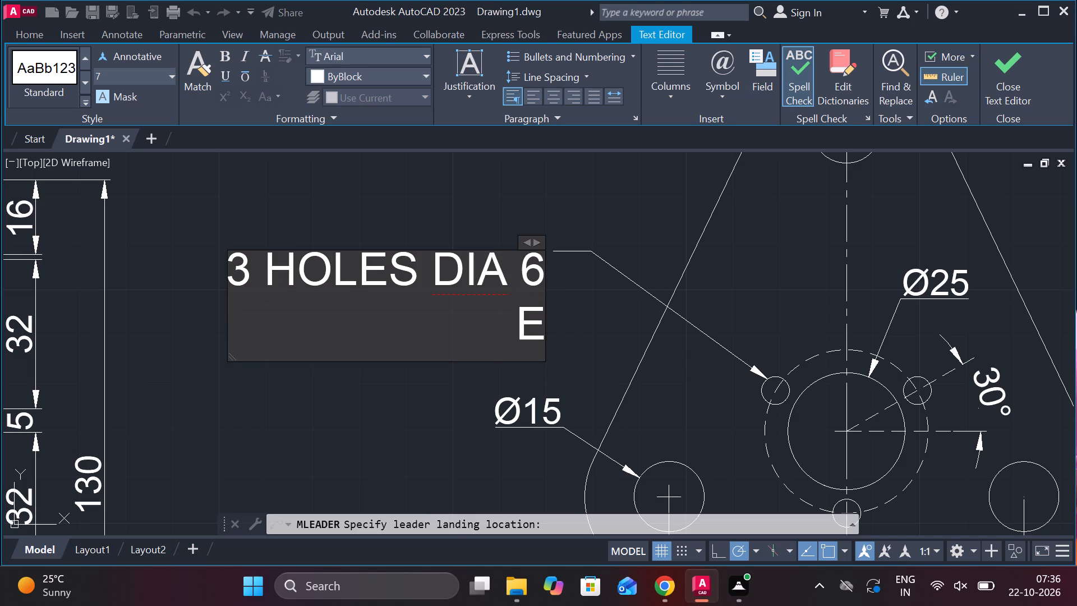
{"action": "key", "text": "q"}
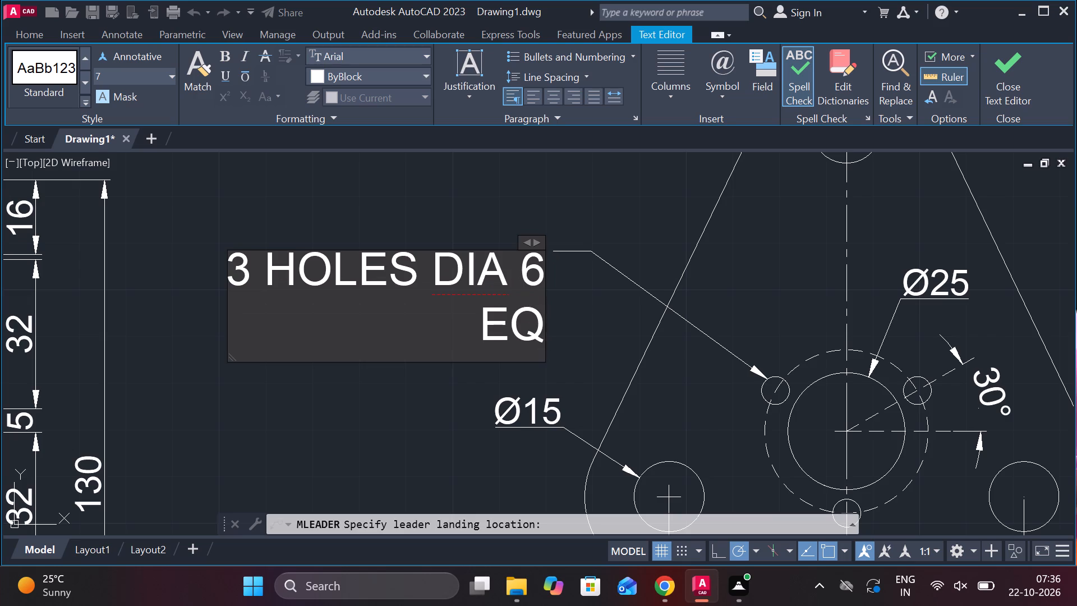
{"action": "key", "text": "u"}
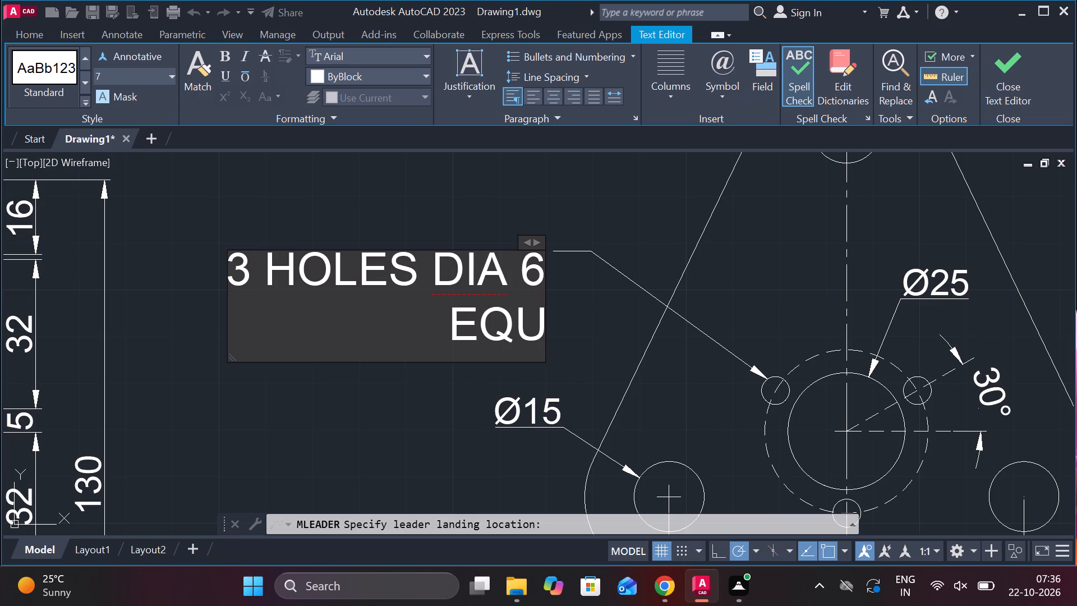
{"action": "type", "text": "I-S"}
{"action": "key", "text": "p"}
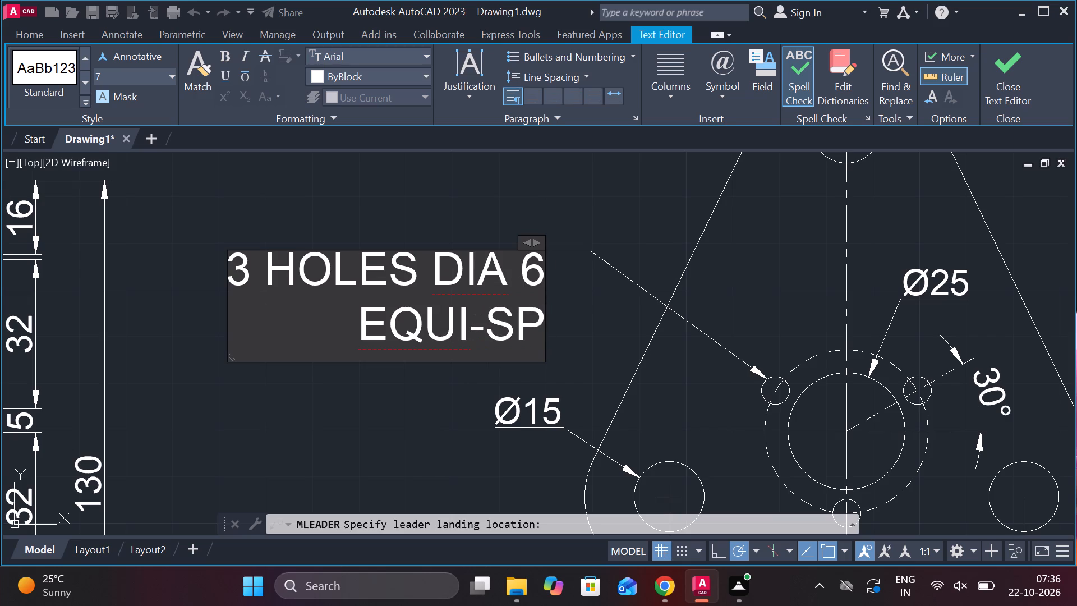
{"action": "key", "text": "space"}
{"action": "type", "text": "PCD"}
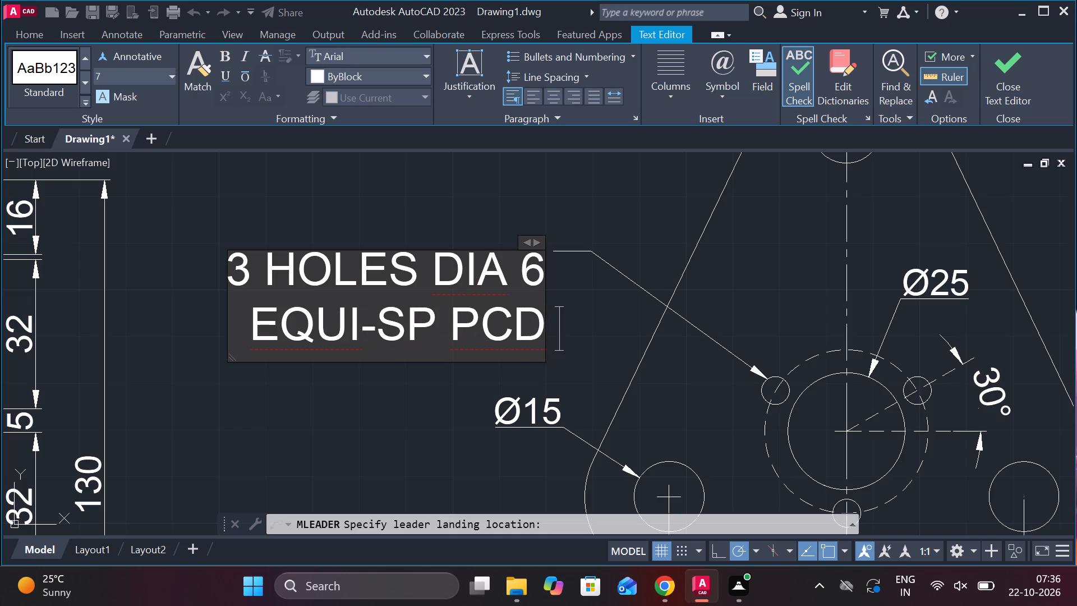
{"action": "key", "text": "space"}
{"action": "type", "text": "35"}
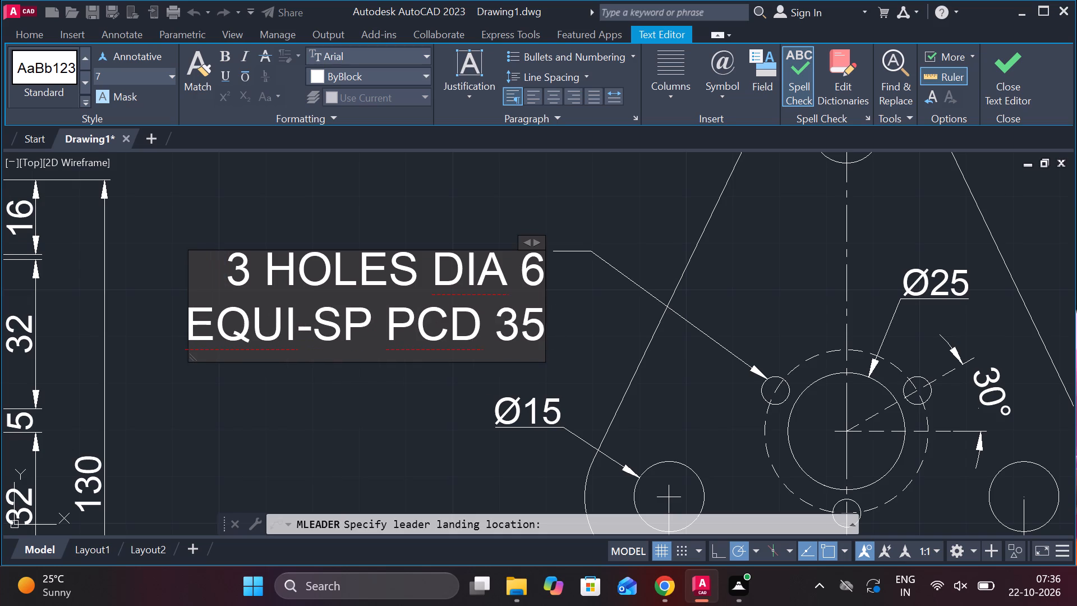
{"action": "left_click", "coordinate": [991, 82]}
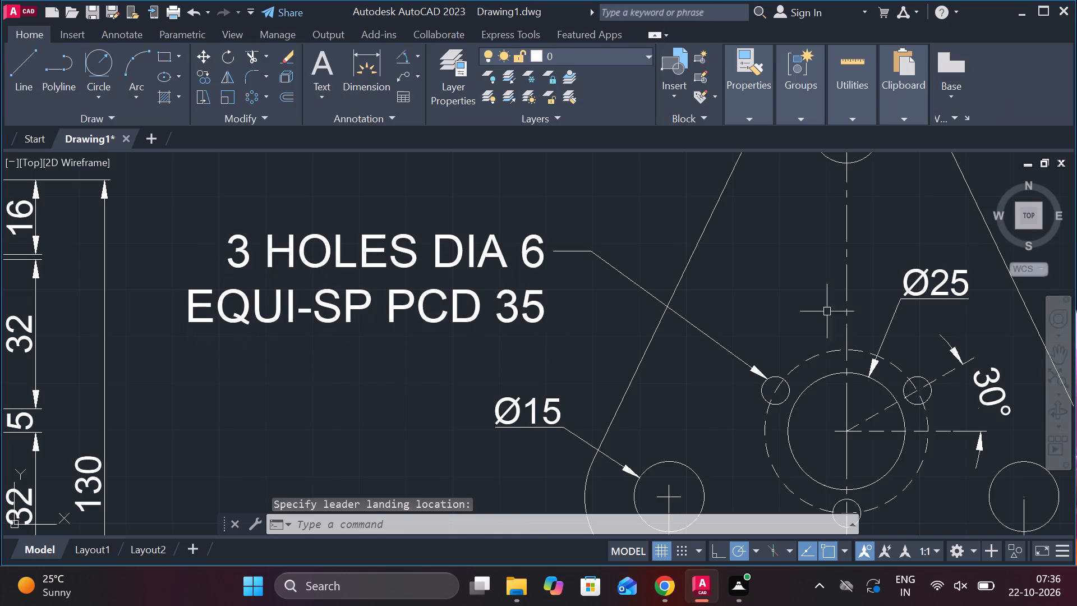
Add a vertical linear dimension from the bore's center to the plate's bottom edge, placed between the bore and the lower-left hole.
{"action": "scroll", "coordinate": [746, 309], "scroll_direction": "down", "scroll_amount": 3}
{"action": "scroll", "coordinate": [734, 339], "scroll_direction": "up", "scroll_amount": 1}
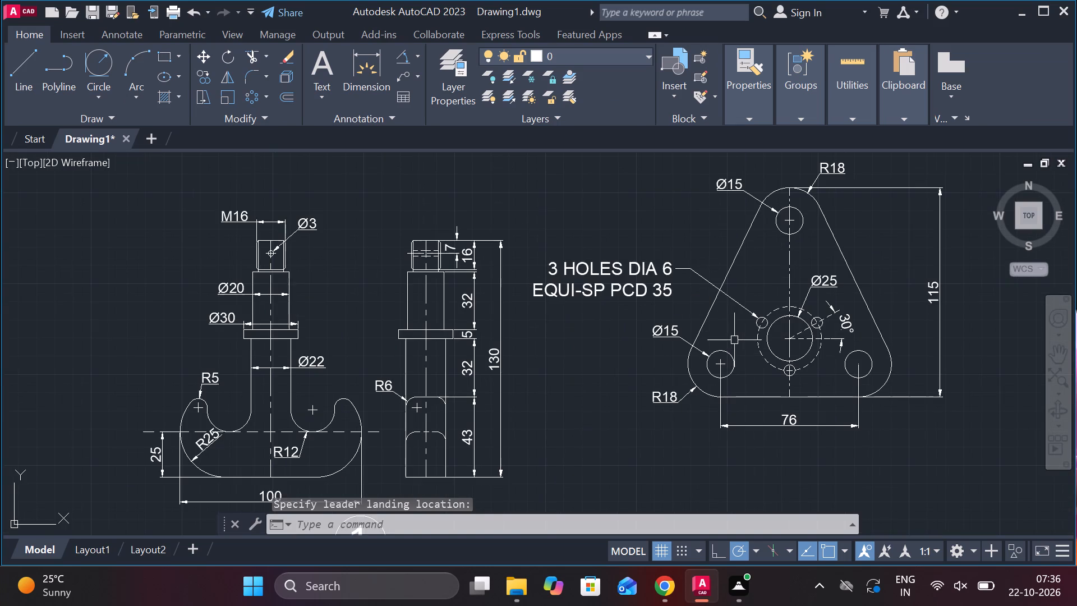
{"action": "scroll", "coordinate": [684, 433], "scroll_direction": "down", "scroll_amount": 1}
{"action": "middle_click_drag", "start_coordinate": [686, 428], "coordinate": [646, 414]}
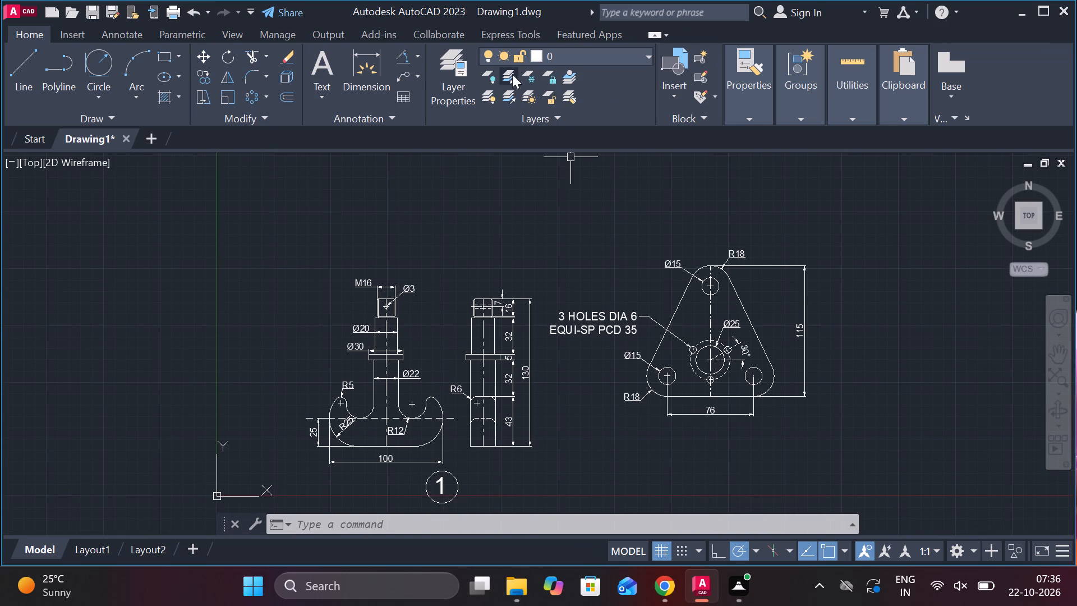
{"action": "left_click", "coordinate": [413, 58]}
{"action": "left_click", "coordinate": [421, 82]}
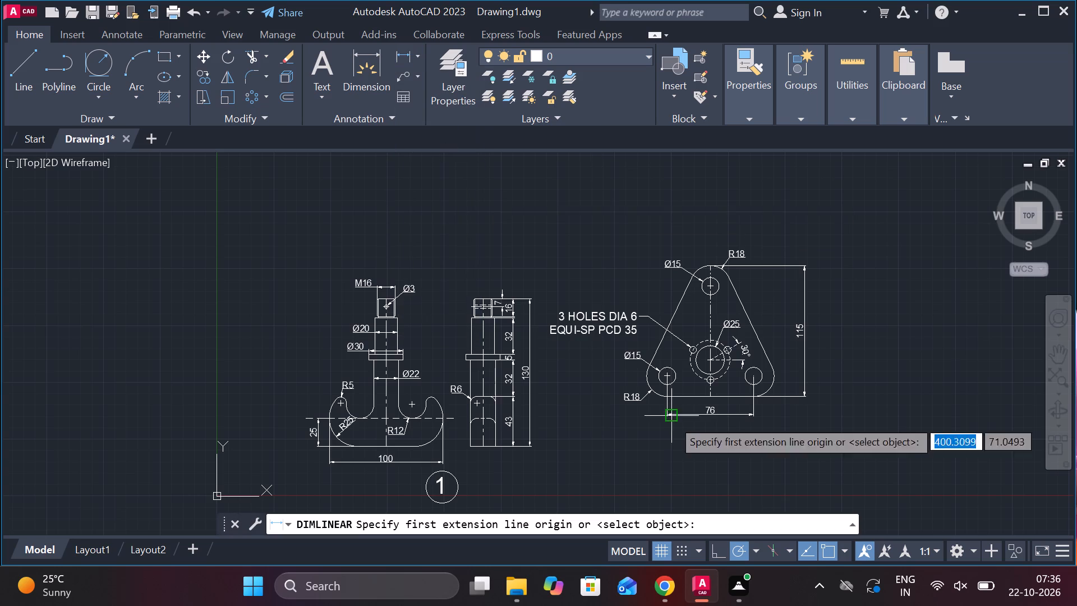
{"action": "scroll", "coordinate": [649, 408], "scroll_direction": "up", "scroll_amount": 3}
{"action": "middle_click_drag", "start_coordinate": [745, 304], "coordinate": [588, 306]}
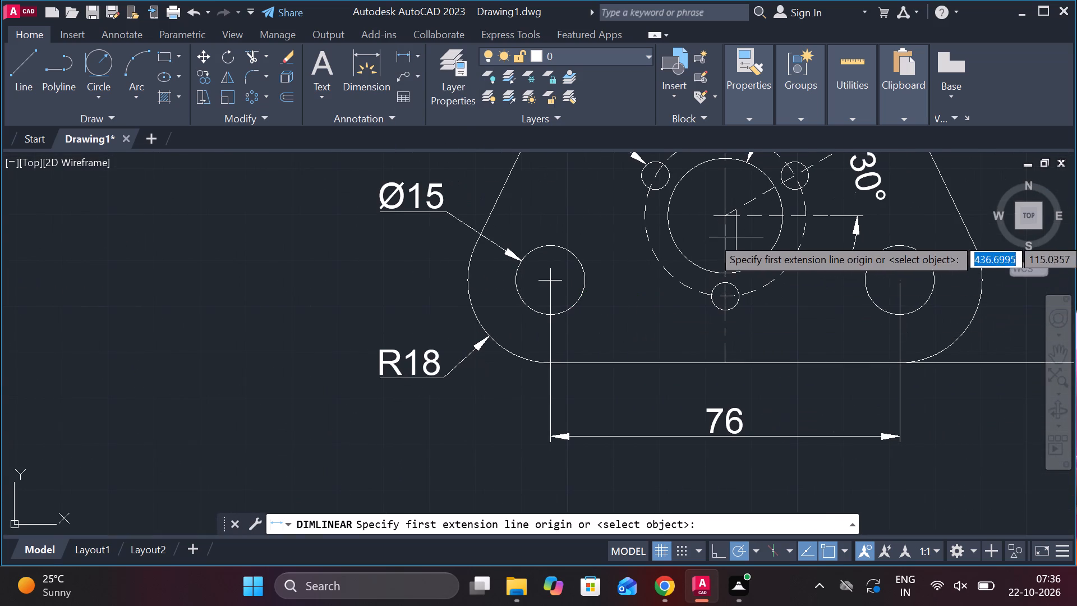
{"action": "left_click", "coordinate": [726, 221]}
{"action": "left_click", "coordinate": [728, 360]}
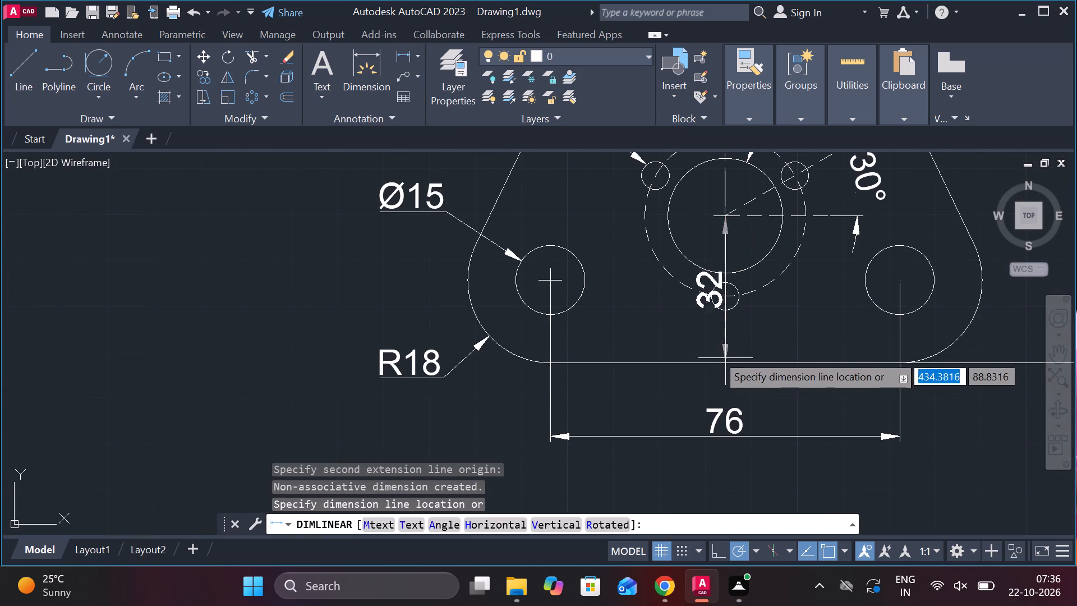
{"action": "left_click", "coordinate": [634, 312]}
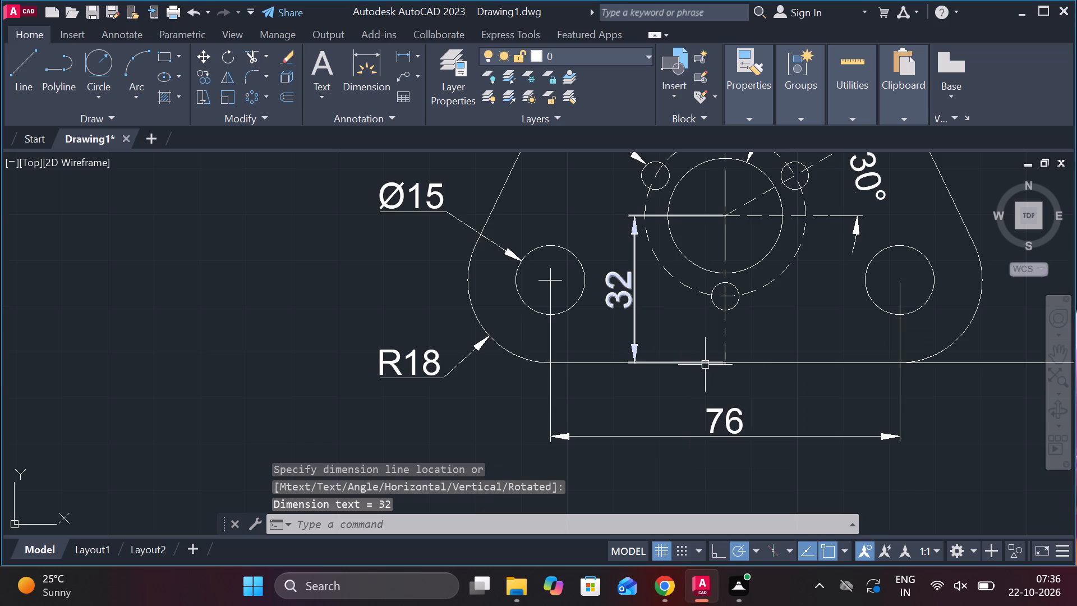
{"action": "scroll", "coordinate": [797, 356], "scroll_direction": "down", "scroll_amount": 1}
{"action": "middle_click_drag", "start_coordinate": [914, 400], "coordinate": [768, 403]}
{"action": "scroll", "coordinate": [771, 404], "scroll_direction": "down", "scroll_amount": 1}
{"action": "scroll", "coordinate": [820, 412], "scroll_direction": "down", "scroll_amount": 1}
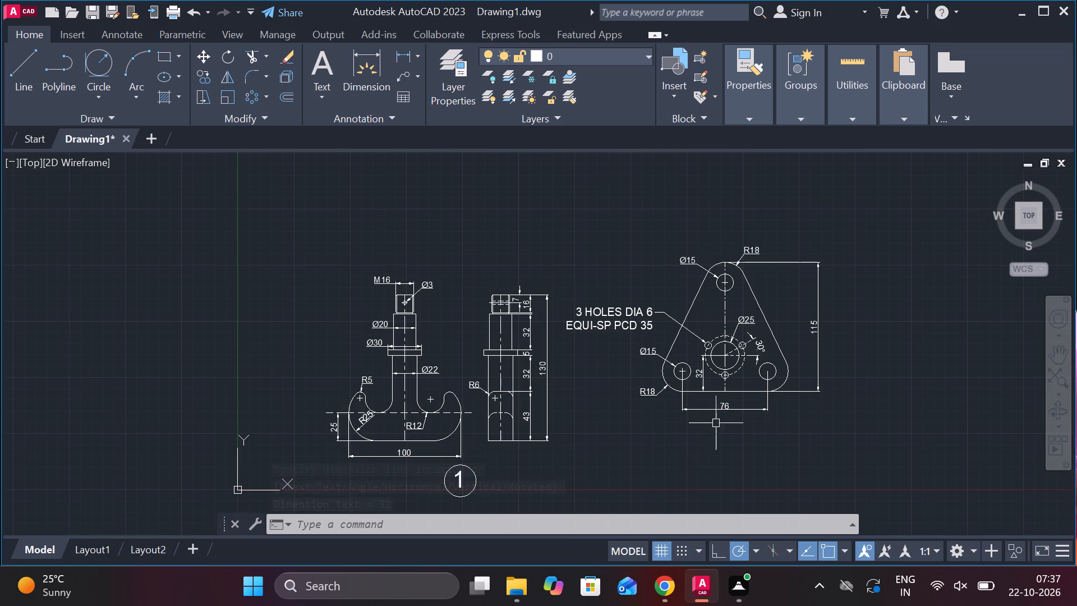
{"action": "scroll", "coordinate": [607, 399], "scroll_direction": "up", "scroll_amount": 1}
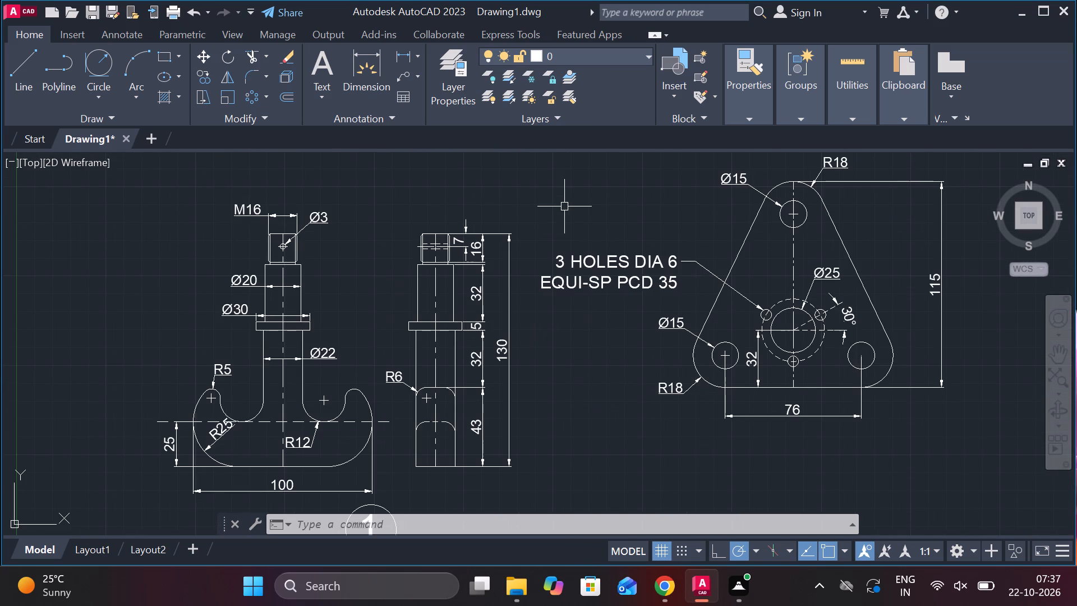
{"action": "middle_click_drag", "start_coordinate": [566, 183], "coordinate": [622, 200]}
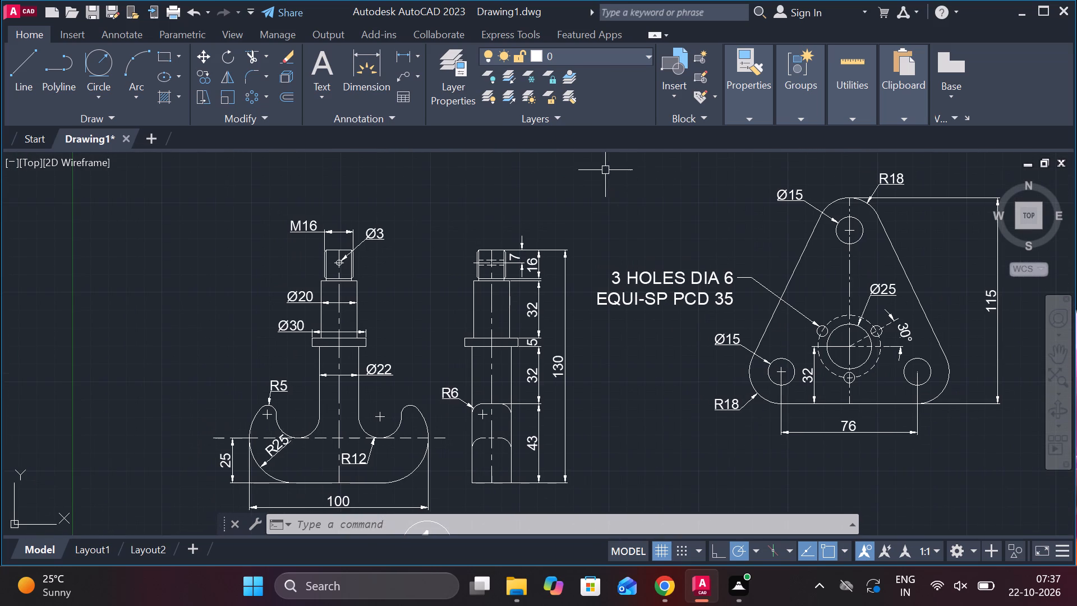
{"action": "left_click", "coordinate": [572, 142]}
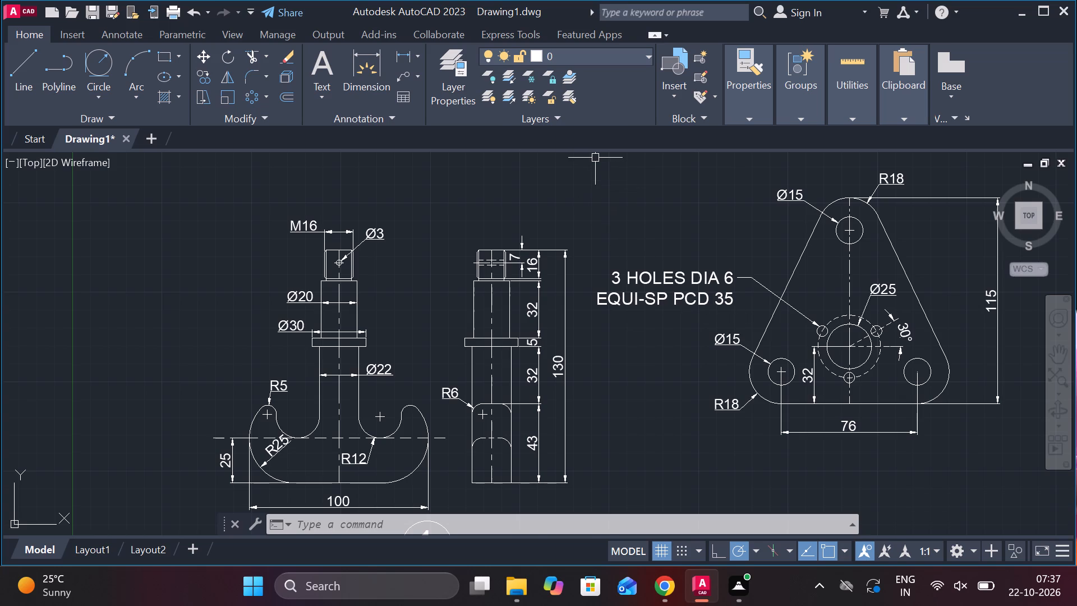
Move the whole triangular plate, with its dimensions and leader note, straight down to sit roughly level with the hook views.
{"action": "left_click", "coordinate": [595, 166]}
{"action": "middle_click_drag", "start_coordinate": [825, 310], "coordinate": [619, 334]}
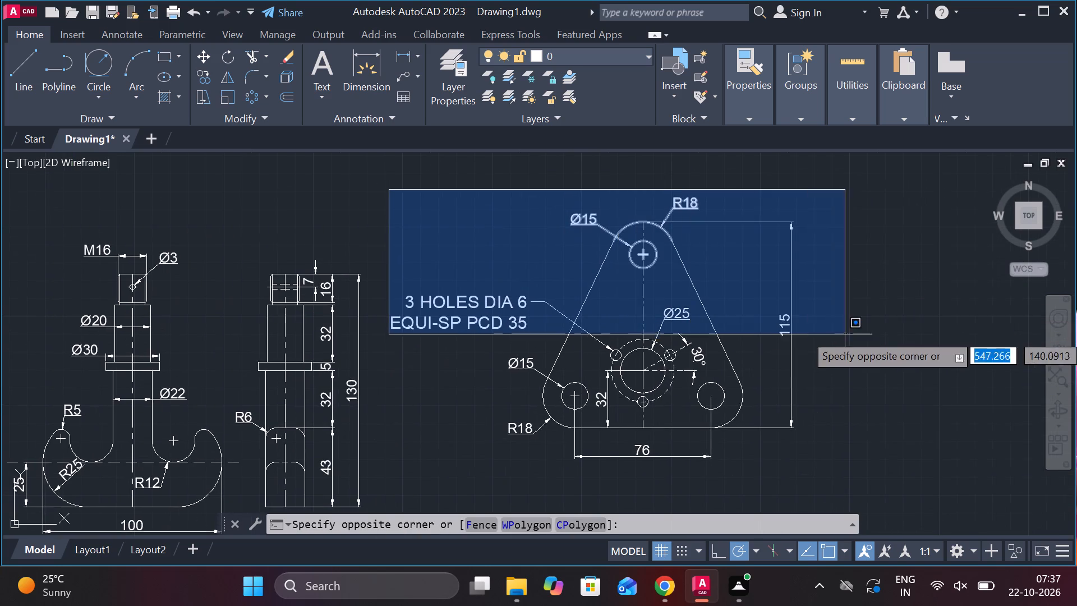
{"action": "left_click", "coordinate": [858, 472]}
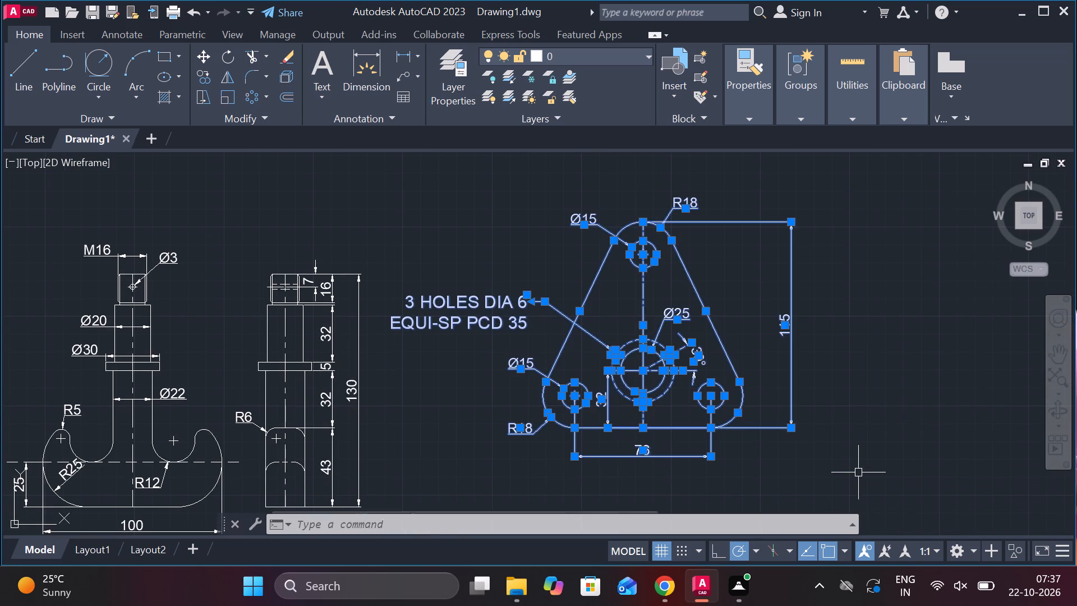
{"action": "middle_click_drag", "start_coordinate": [858, 463], "coordinate": [857, 419]}
{"action": "key", "text": "m"}
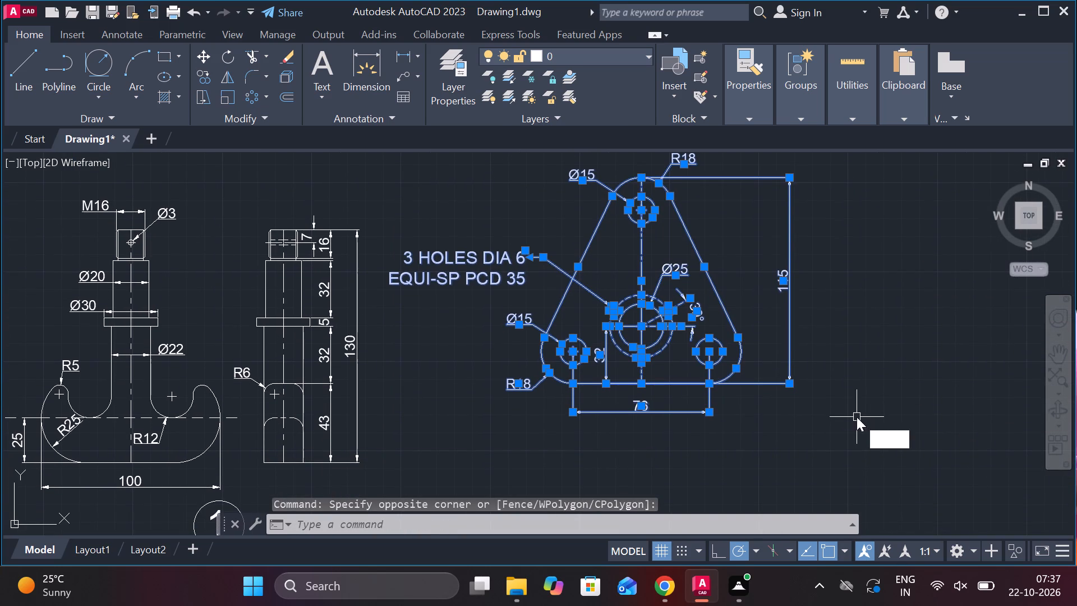
{"action": "key", "text": "Return"}
{"action": "left_click", "coordinate": [857, 360]}
{"action": "middle_click_drag", "start_coordinate": [859, 414], "coordinate": [850, 378]}
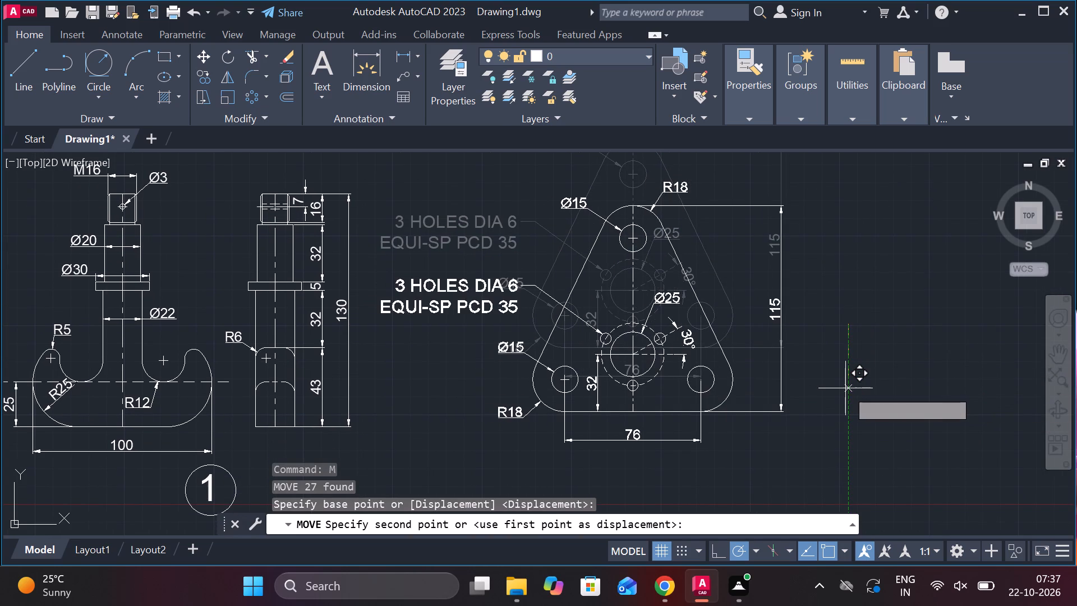
{"action": "left_click", "coordinate": [845, 388]}
Copy the circled figure number 1 horizontally from below the hook to beneath the plate's 76 dimension.
{"action": "middle_click_drag", "start_coordinate": [894, 401], "coordinate": [940, 363]}
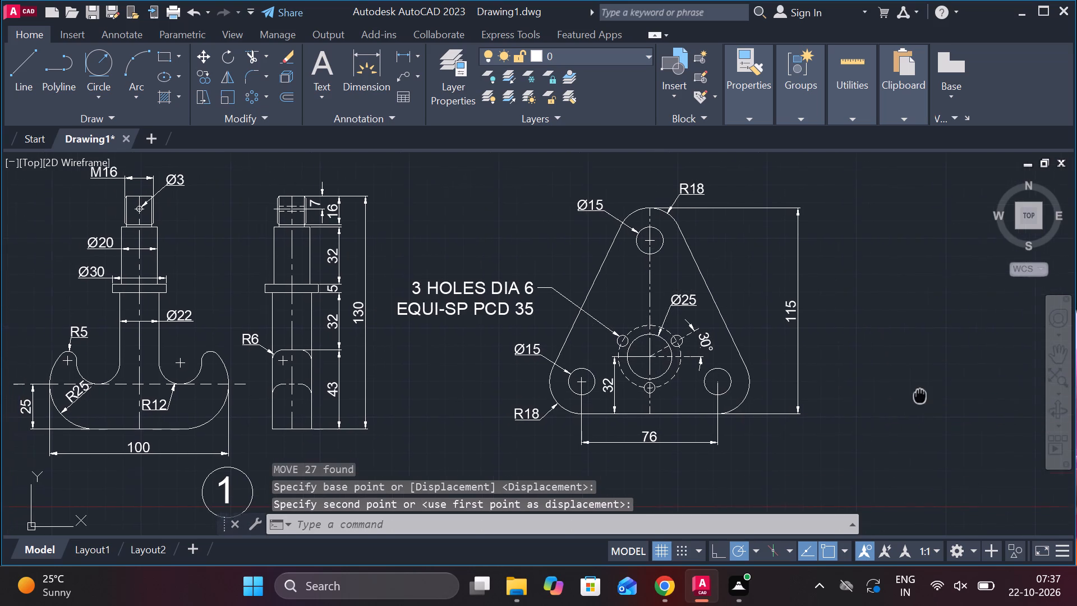
{"action": "middle_click_drag", "start_coordinate": [940, 363], "coordinate": [985, 302]}
{"action": "left_click", "coordinate": [361, 410]}
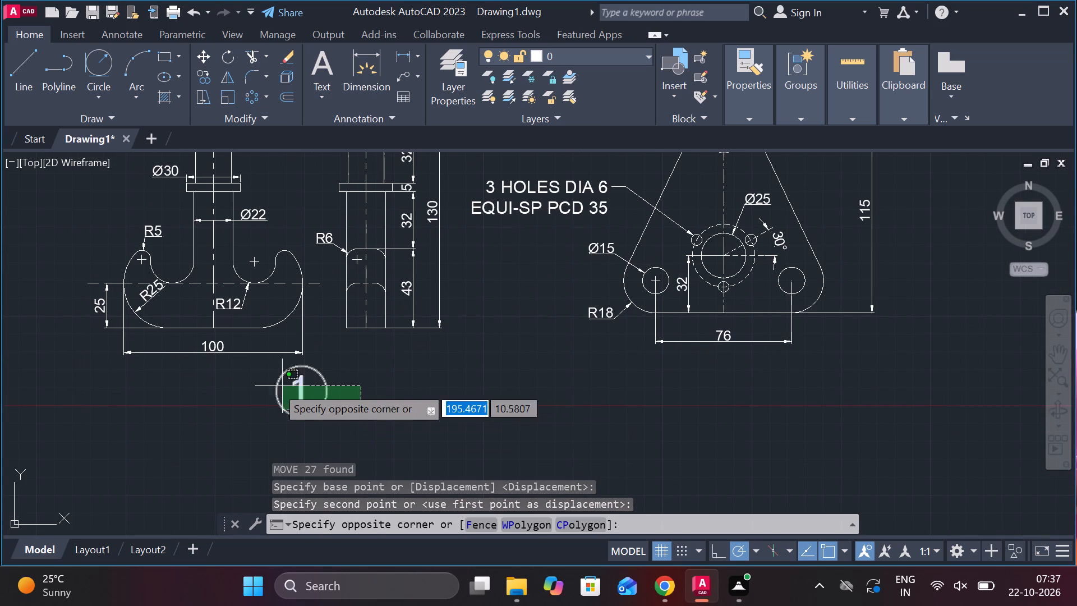
{"action": "left_click", "coordinate": [241, 368]}
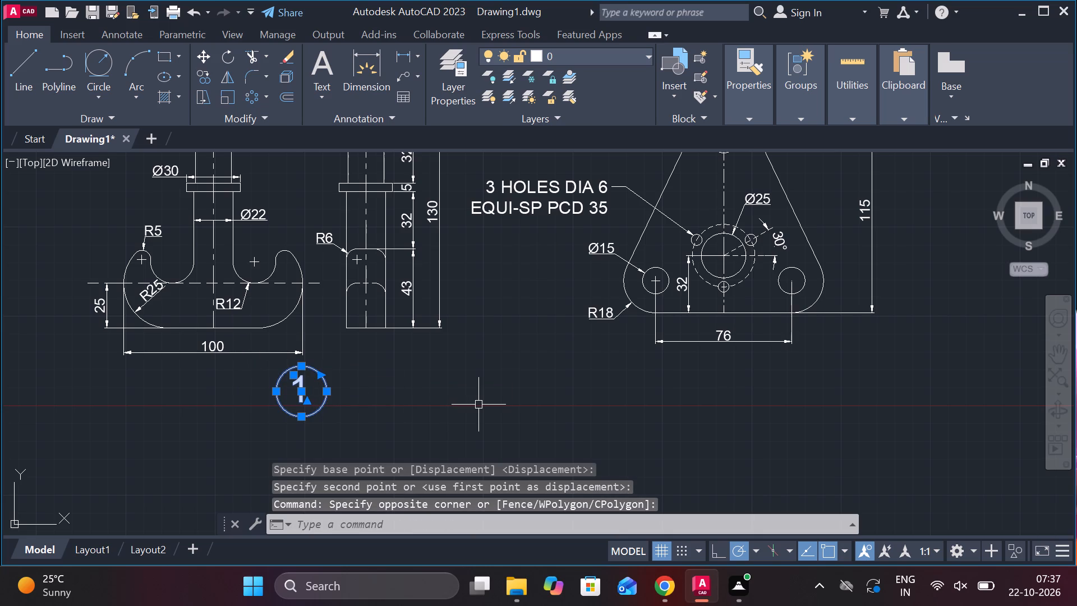
{"action": "type", "text": "CO"}
{"action": "key", "text": "Return"}
{"action": "left_click", "coordinate": [473, 410]}
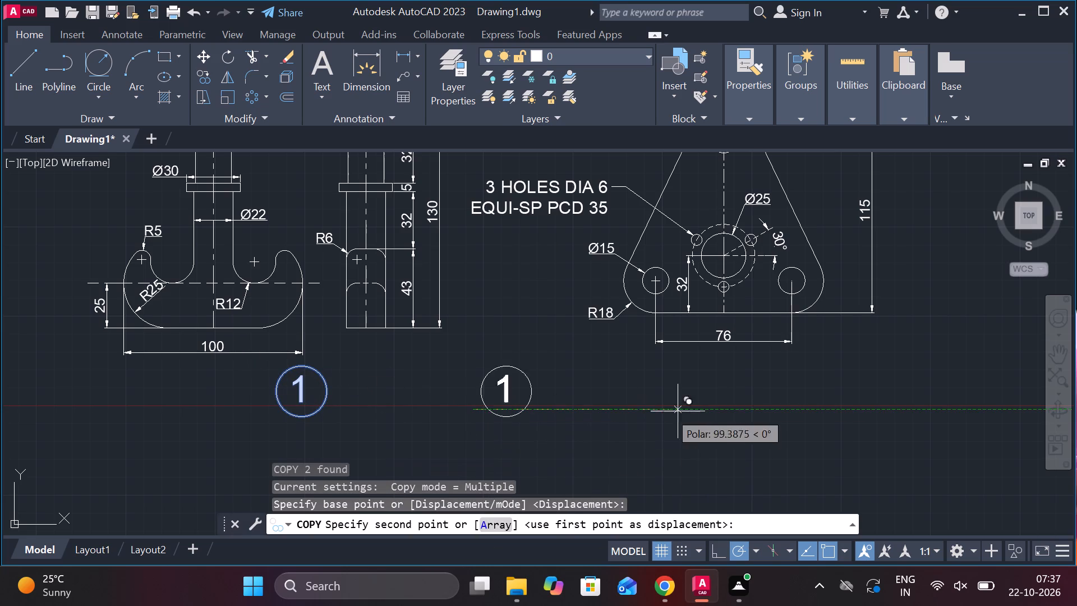
{"action": "left_click", "coordinate": [904, 403]}
{"action": "key", "text": "Escape"}
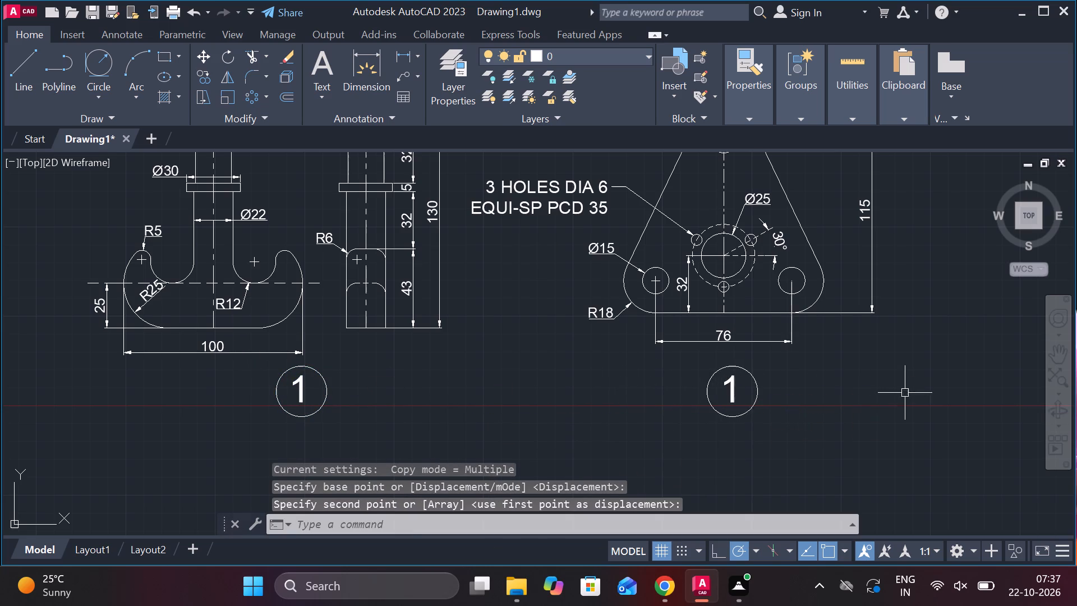
Change the copied figure number under the triangular plate to 2.
{"action": "double_click", "coordinate": [733, 388]}
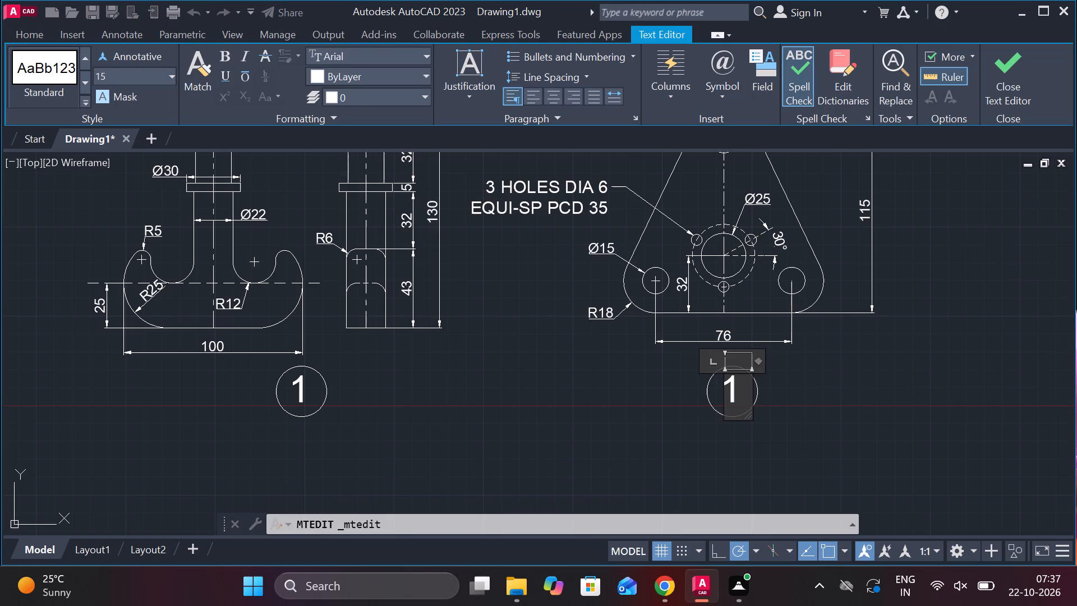
{"action": "key", "text": "BackSpace"}
{"action": "key", "text": "2"}
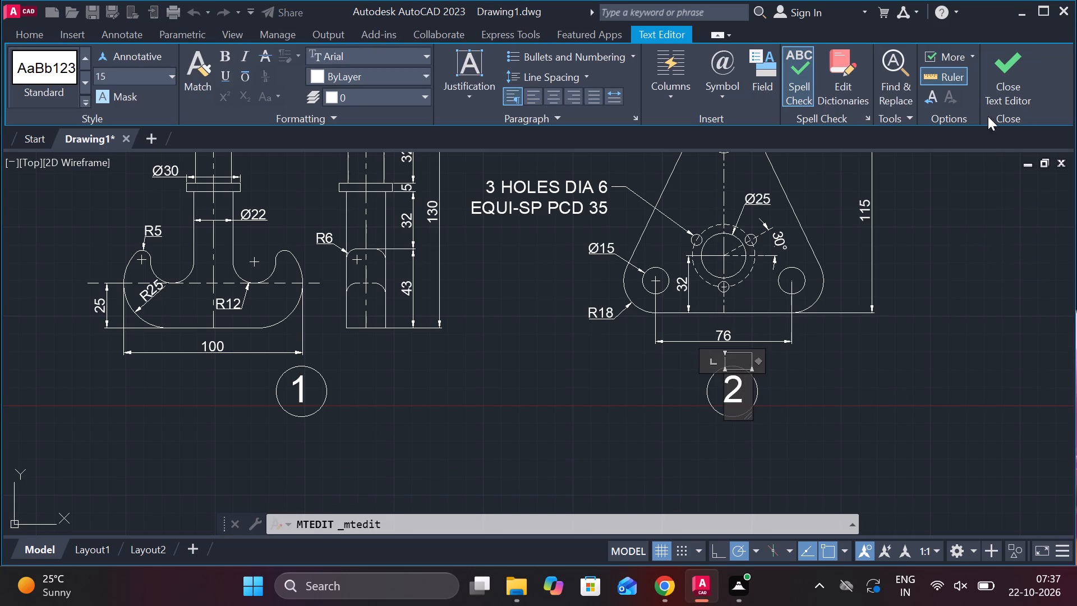
{"action": "left_click", "coordinate": [993, 77]}
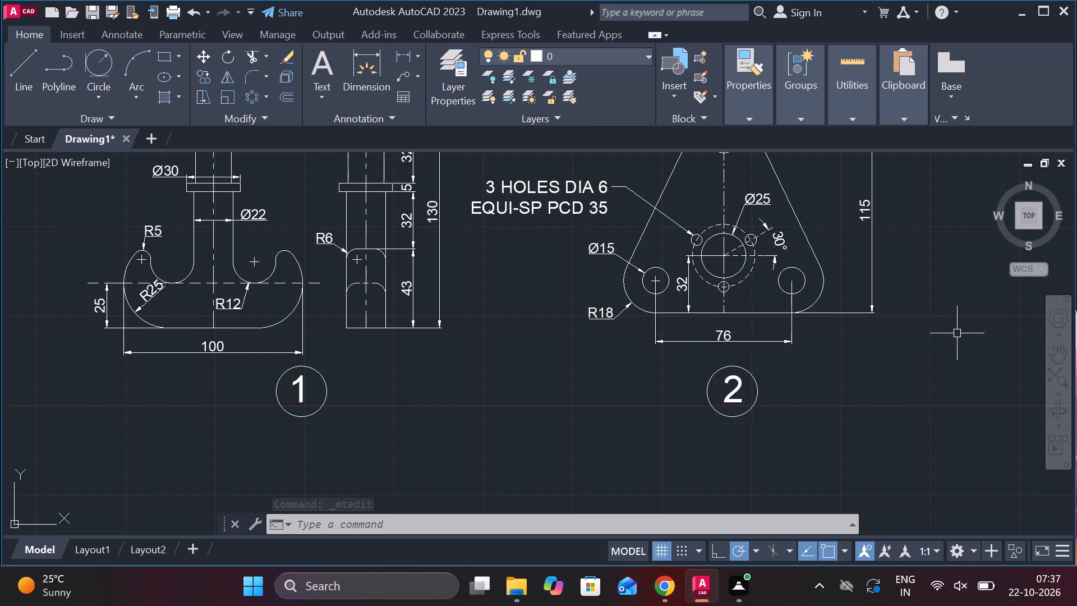
Draw a 46 by 31 rectangle from four lines in the empty area to the right of the plate.
{"action": "scroll", "coordinate": [472, 374], "scroll_direction": "down", "scroll_amount": 2}
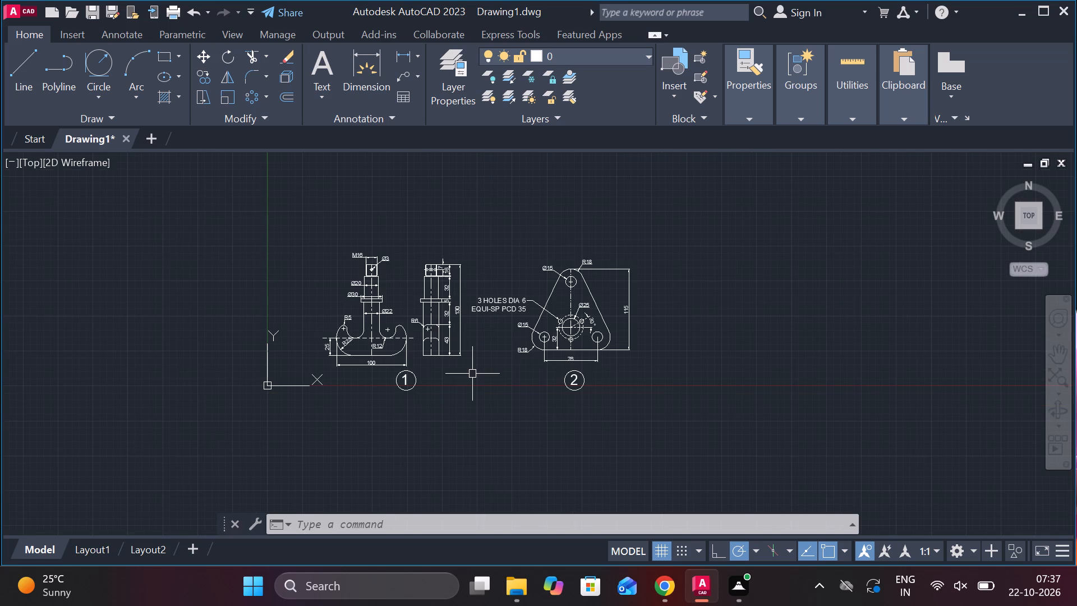
{"action": "middle_click_drag", "start_coordinate": [635, 347], "coordinate": [279, 343]}
{"action": "scroll", "coordinate": [375, 309], "scroll_direction": "up", "scroll_amount": 2}
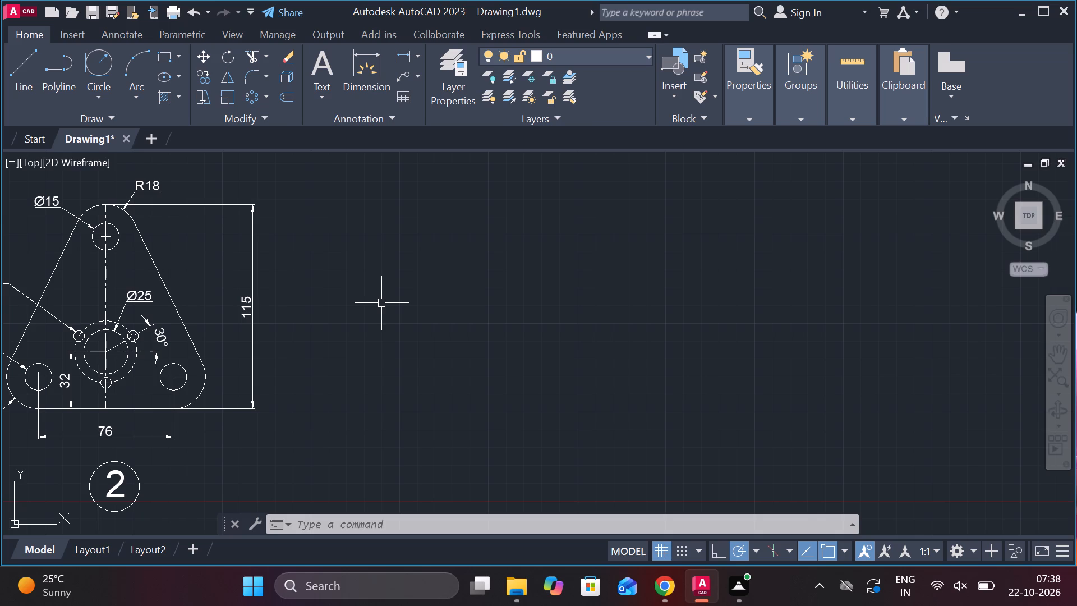
{"action": "key", "text": "Escape"}
{"action": "key", "text": "l"}
{"action": "key", "text": "Return"}
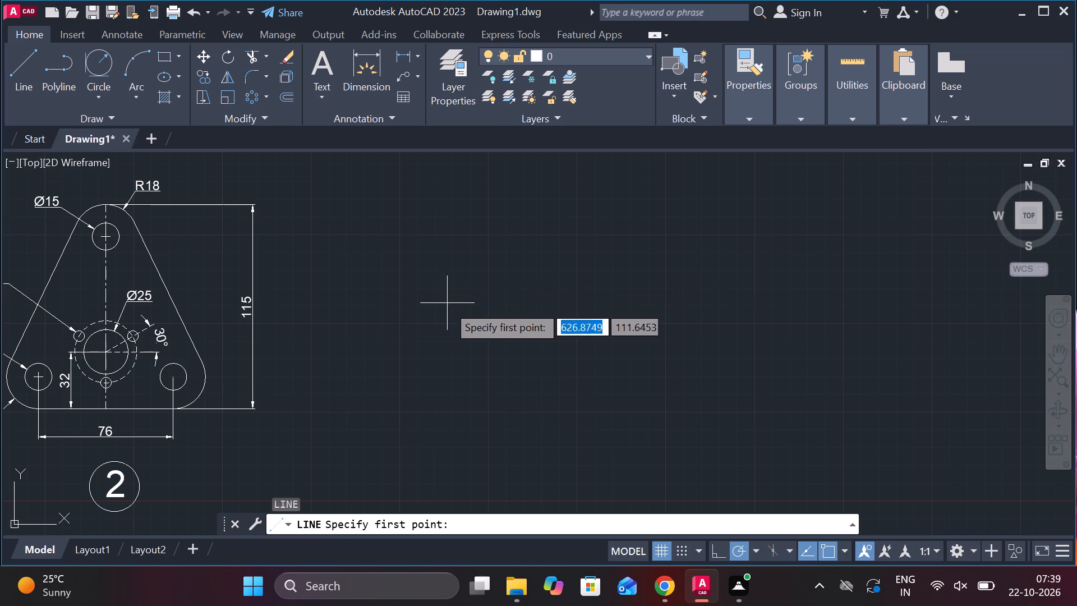
{"action": "left_click", "coordinate": [482, 246]}
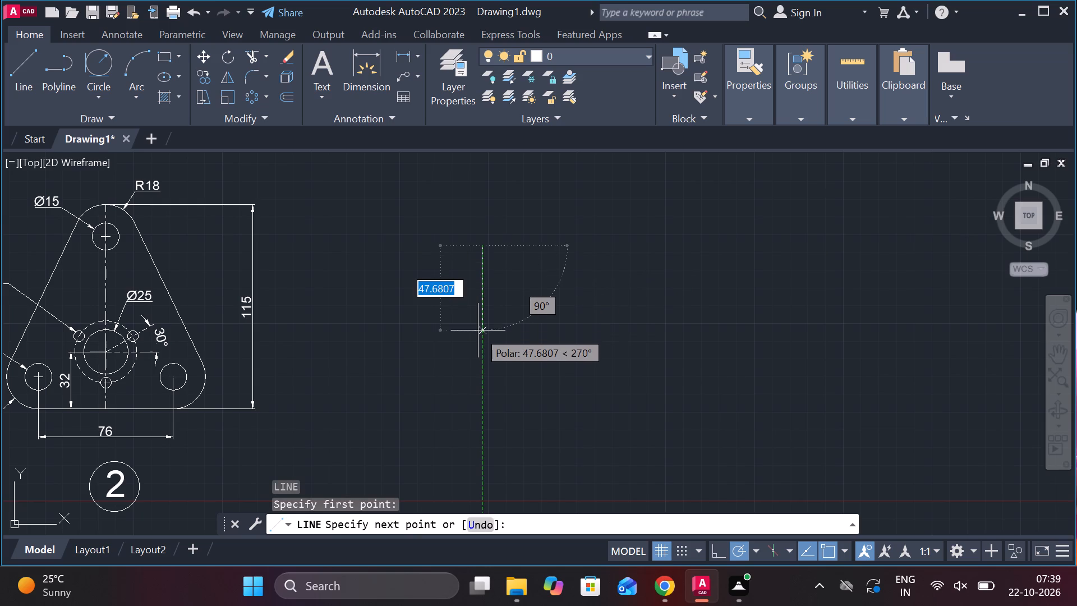
{"action": "type", "text": "31"}
{"action": "key", "text": "space"}
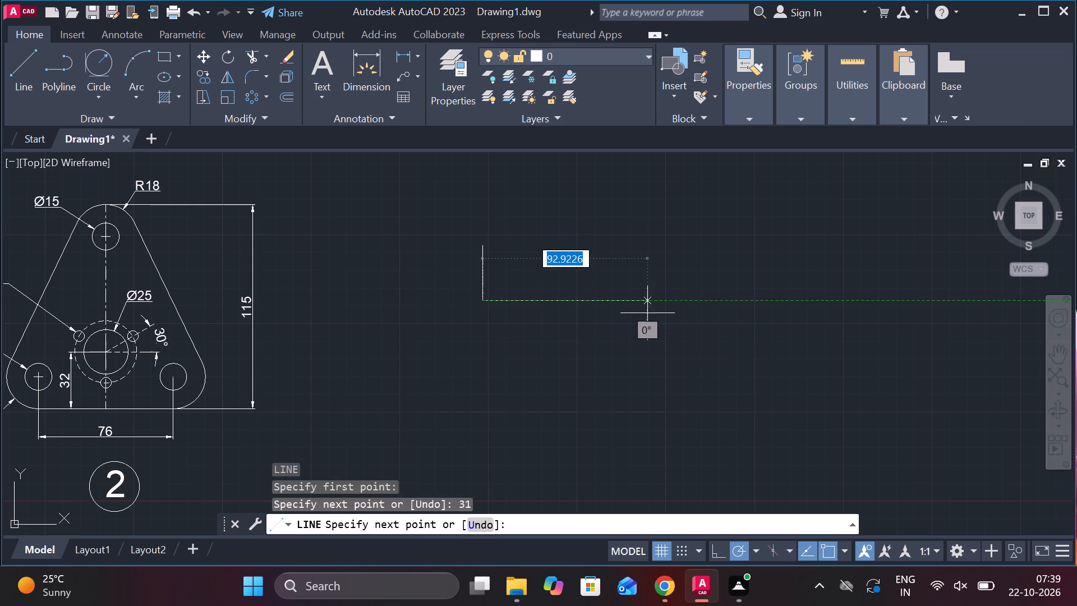
{"action": "type", "text": "46"}
{"action": "key", "text": "Return"}
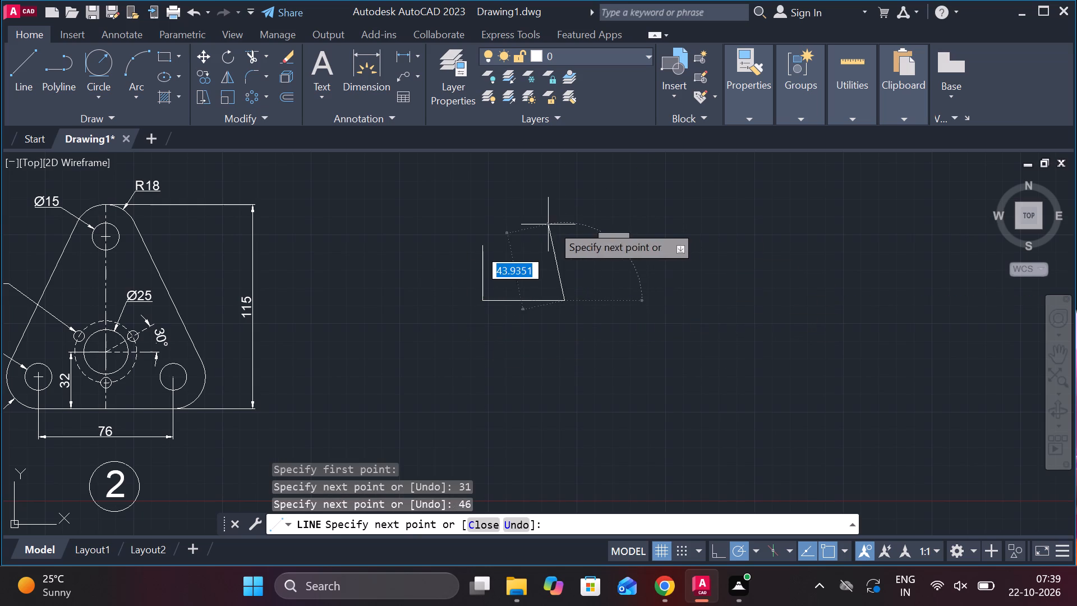
{"action": "type", "text": "31"}
{"action": "key", "text": "space"}
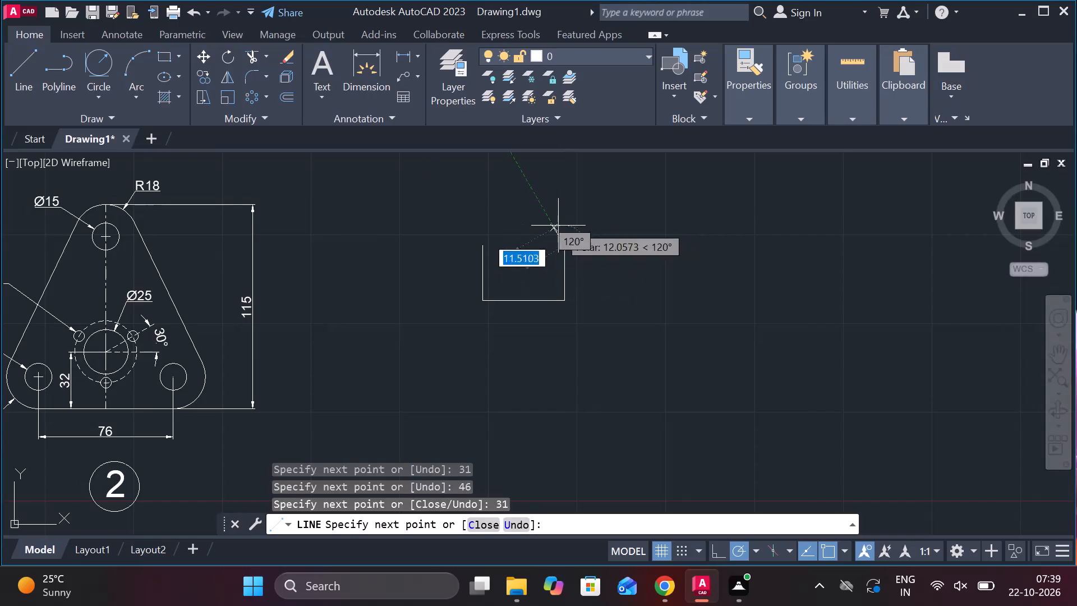
{"action": "type", "text": "46"}
{"action": "key", "text": "Return"}
{"action": "scroll", "coordinate": [493, 227], "scroll_direction": "up", "scroll_amount": 3}
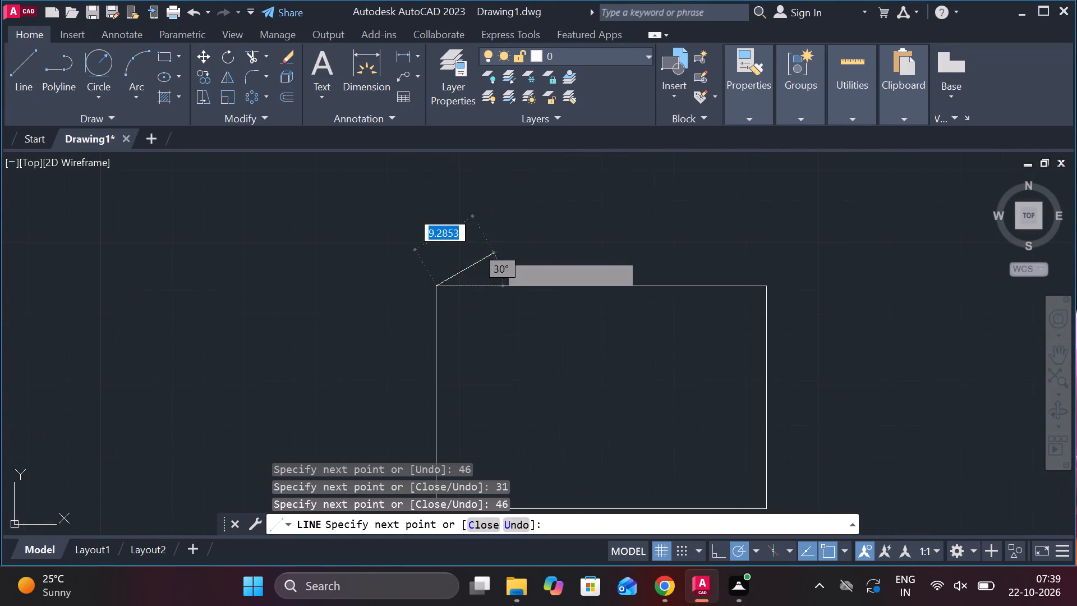
{"action": "middle_click_drag", "start_coordinate": [497, 292], "coordinate": [466, 232]}
{"action": "key", "text": "Escape"}
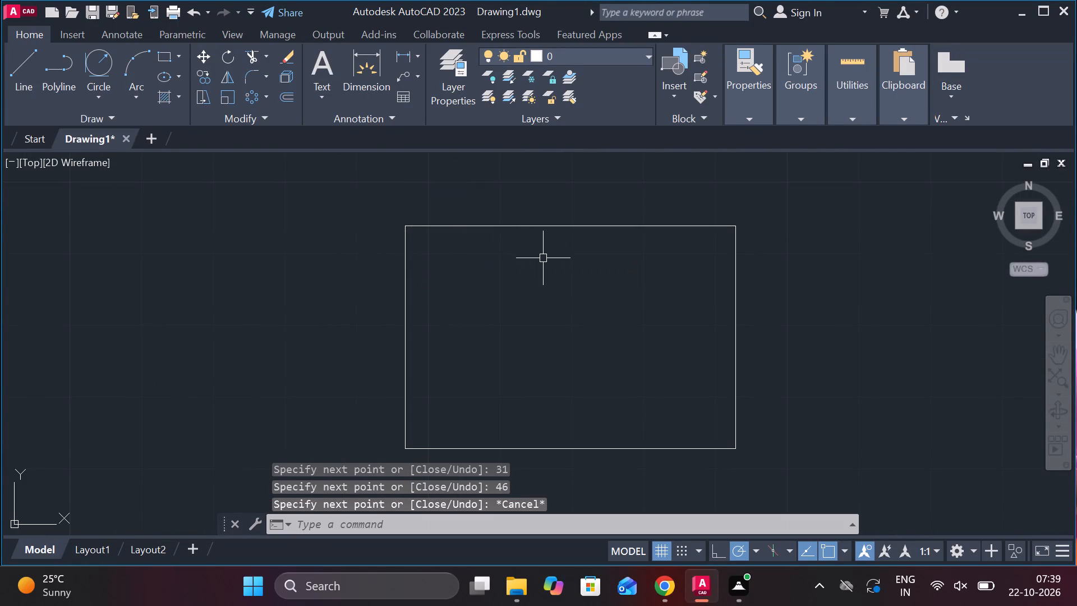
Draw a vertical centerline through the midpoint of the rectangle's top edge, extending beyond both the top and bottom edges.
{"action": "key", "text": "l"}
{"action": "key", "text": "Return"}
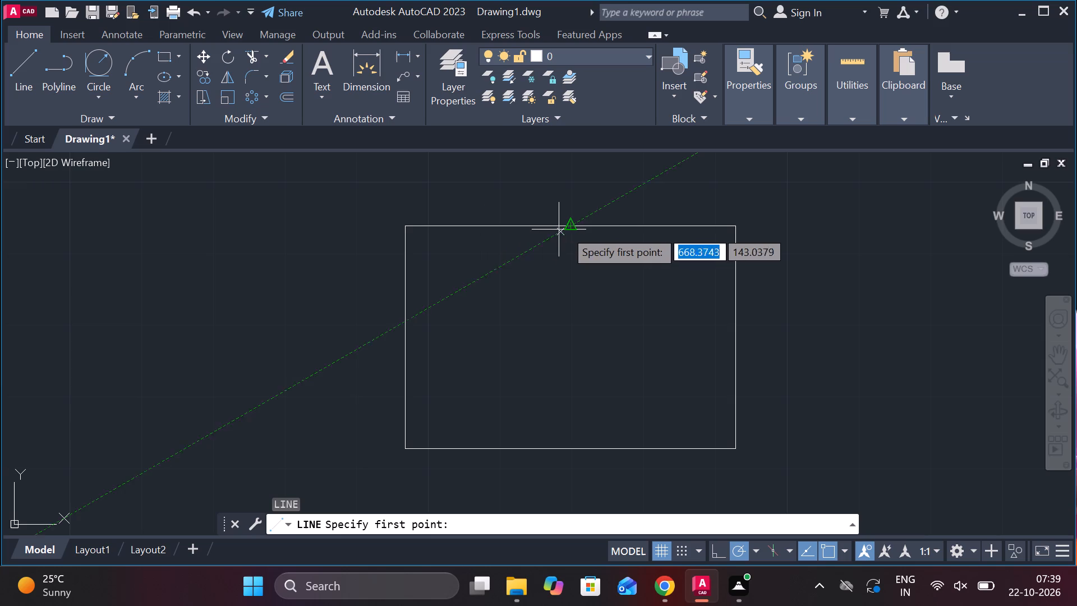
{"action": "left_click", "coordinate": [569, 224]}
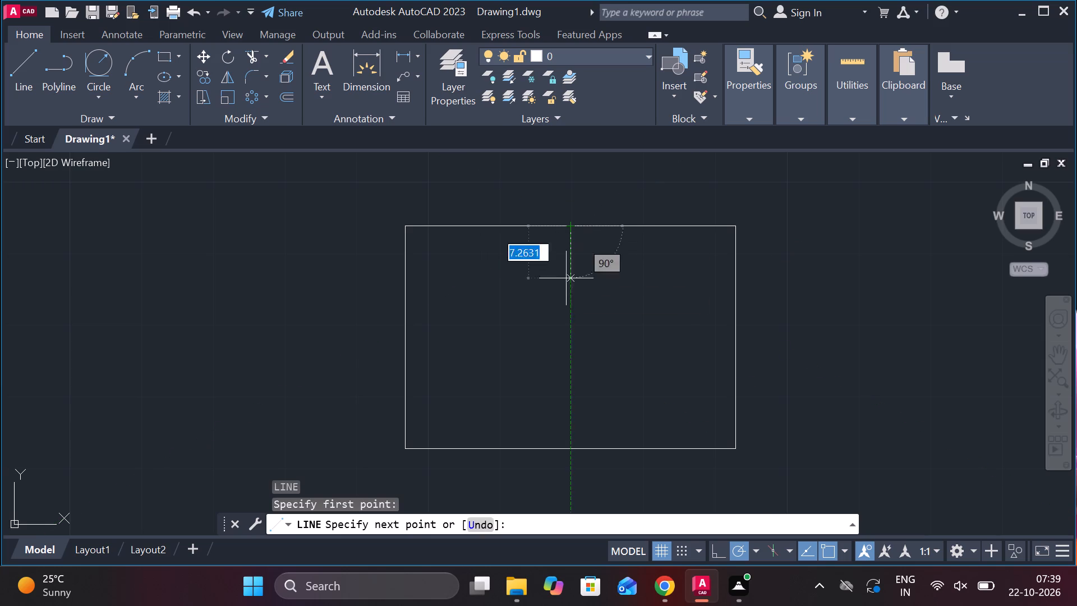
{"action": "middle_click_drag", "start_coordinate": [569, 456], "coordinate": [556, 340]}
{"action": "left_click", "coordinate": [564, 429]}
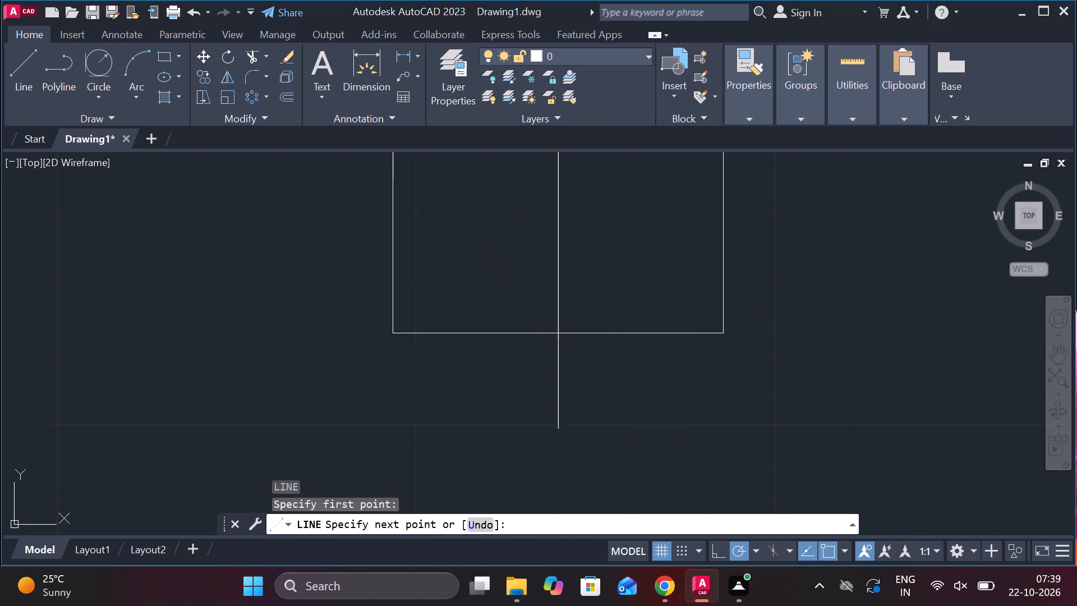
{"action": "key", "text": "Escape"}
{"action": "middle_click_drag", "start_coordinate": [624, 427], "coordinate": [629, 554]}
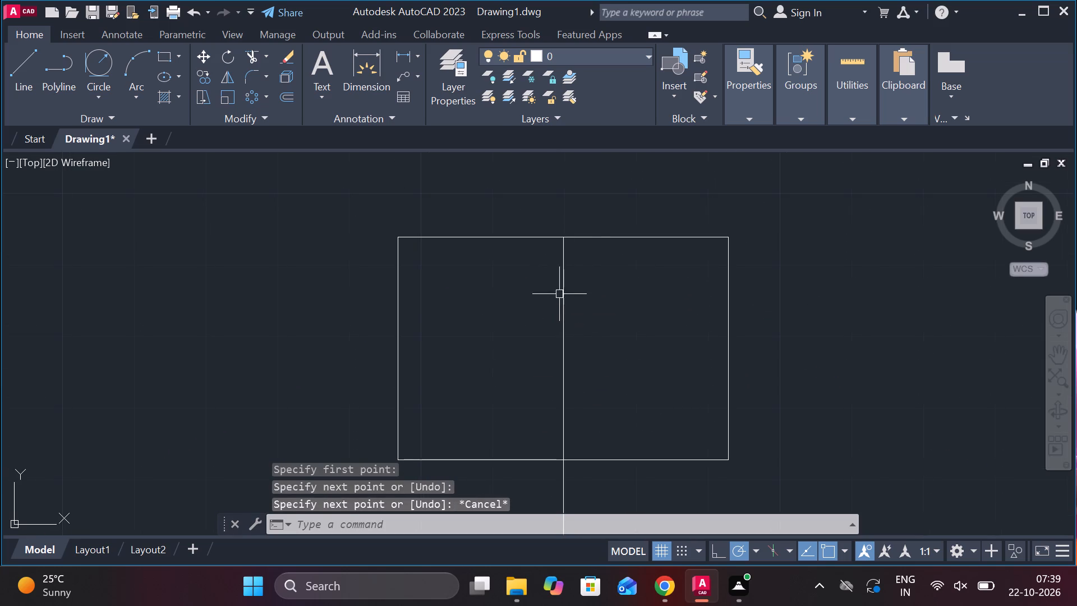
{"action": "left_click", "coordinate": [561, 287]}
{"action": "left_click", "coordinate": [565, 238]}
{"action": "left_click", "coordinate": [563, 179]}
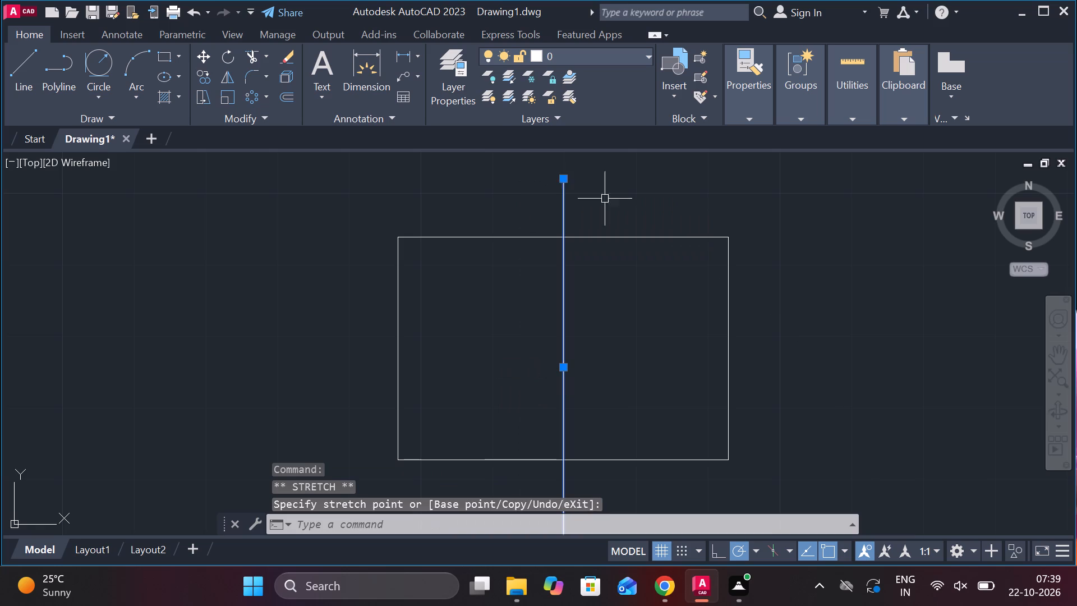
{"action": "key", "text": "Escape"}
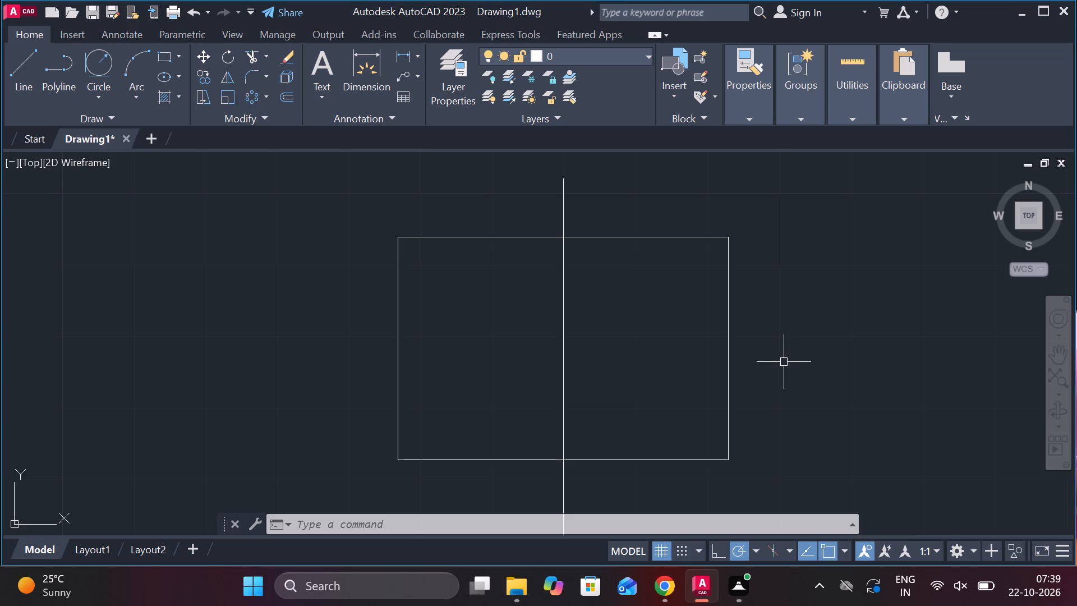
Draw a horizontal line across the rectangle between the midpoints of its left and right sides.
{"action": "key", "text": "l"}
{"action": "key", "text": "Return"}
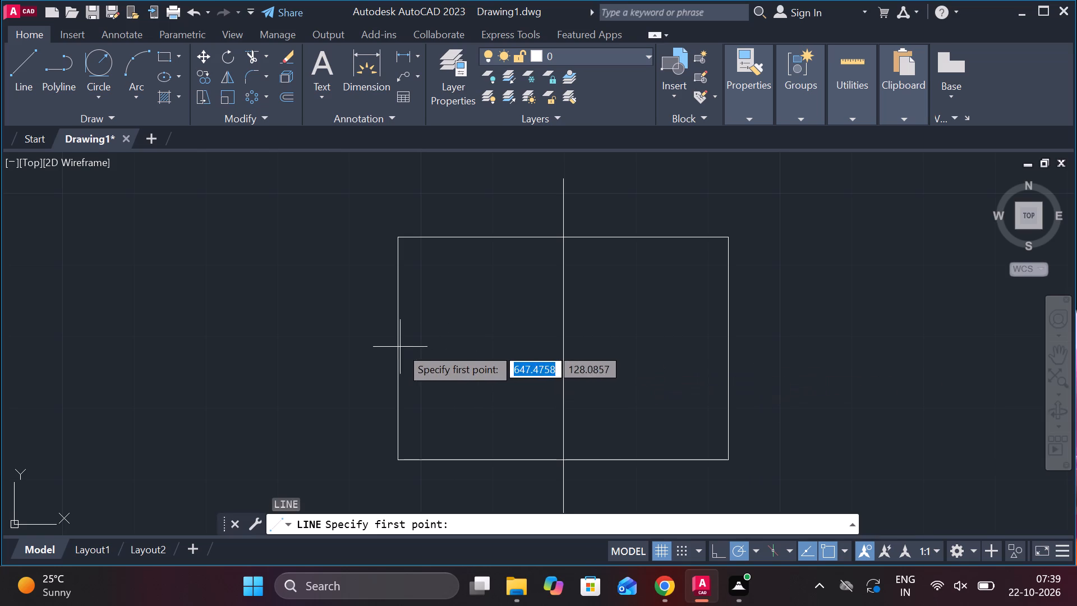
{"action": "left_click", "coordinate": [400, 346]}
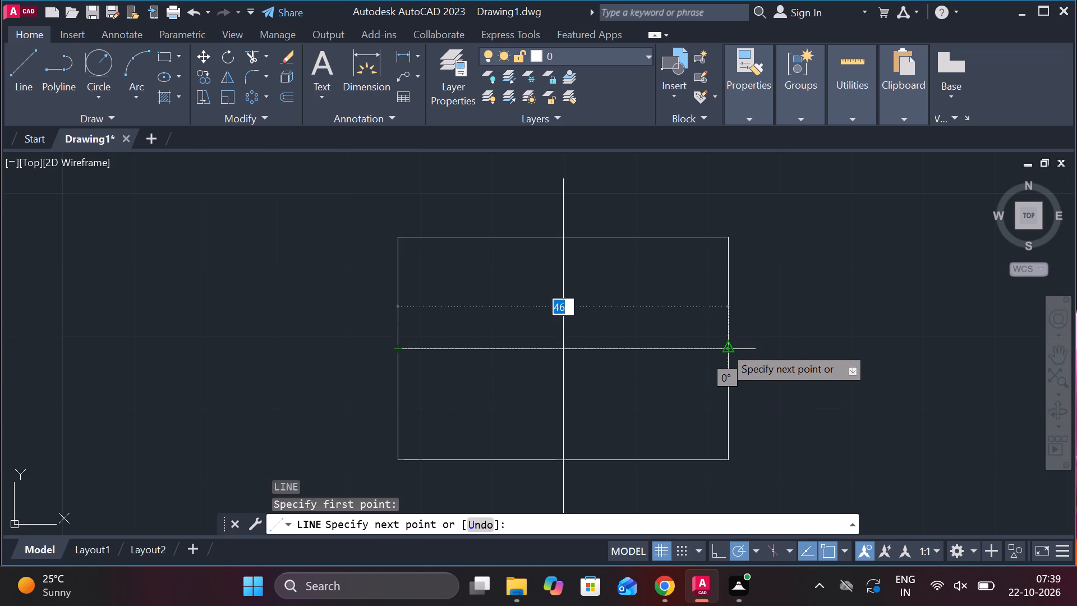
{"action": "left_click", "coordinate": [724, 346]}
{"action": "key", "text": "Escape"}
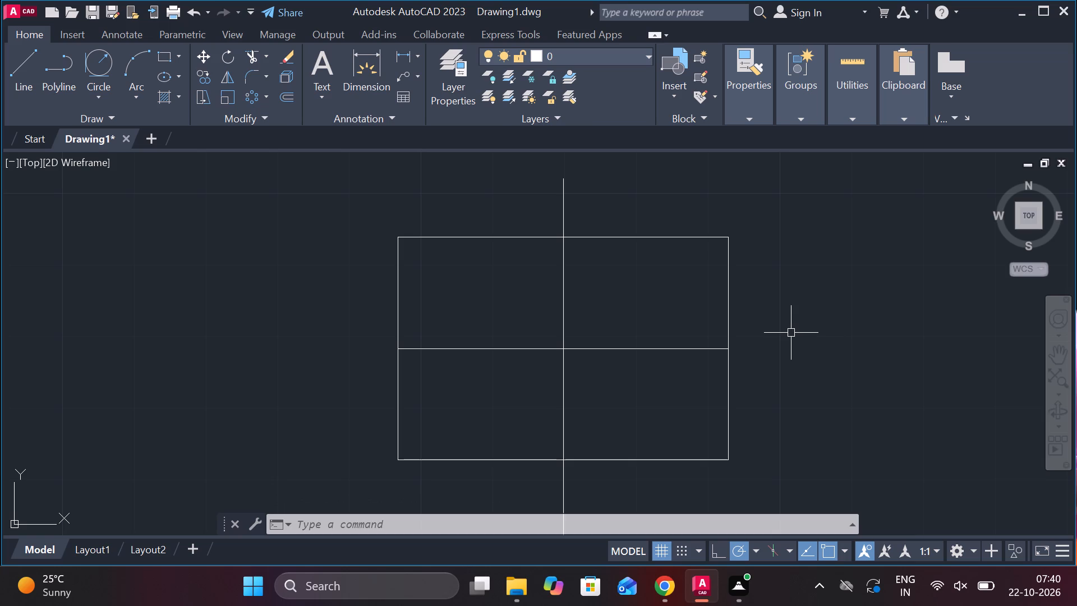
Draw a 12 by 16 three-sided projection on the rectangle's right side, starting 8 above that side's midpoint.
{"action": "key", "text": "l"}
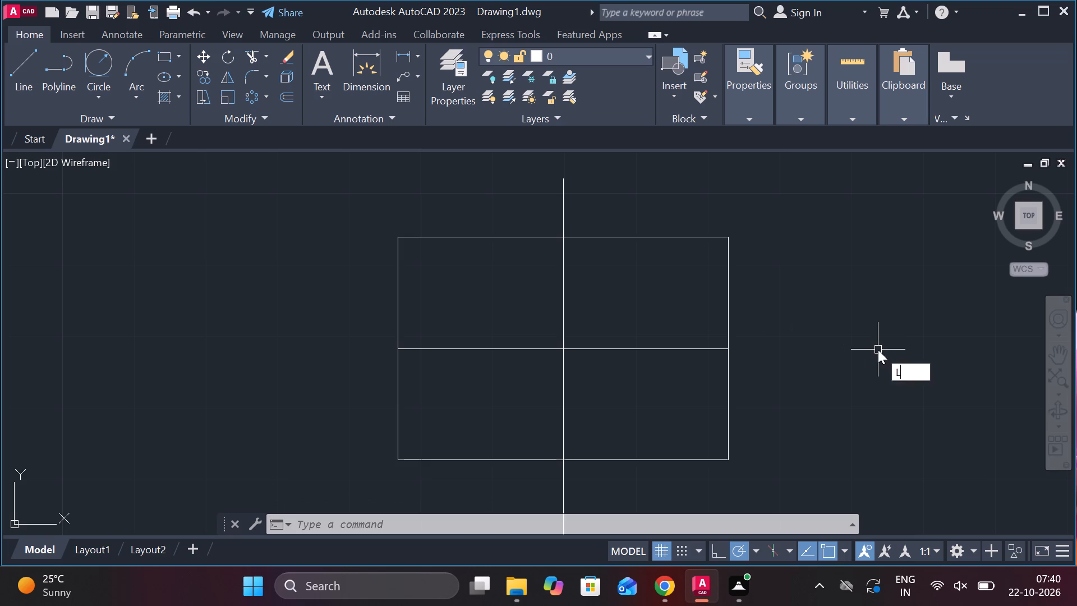
{"action": "key", "text": "Return"}
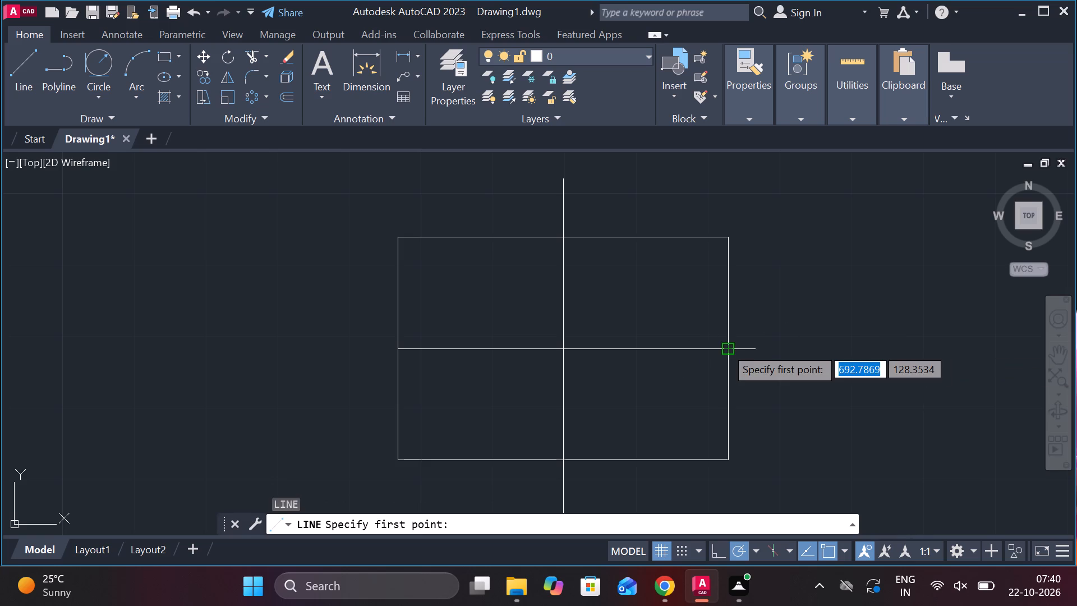
{"action": "key", "text": "8"}
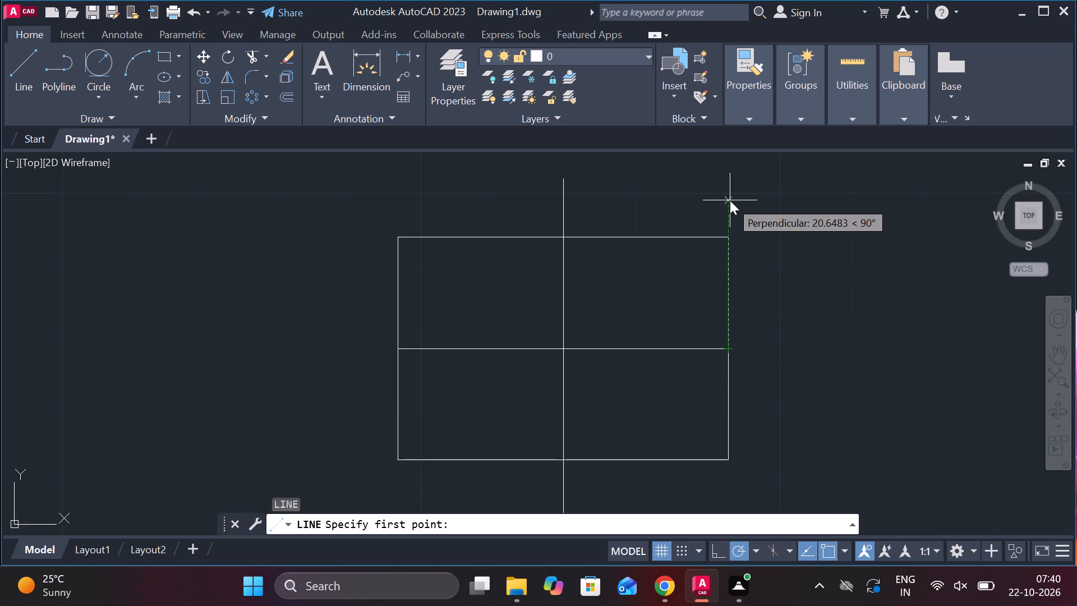
{"action": "key", "text": "Return"}
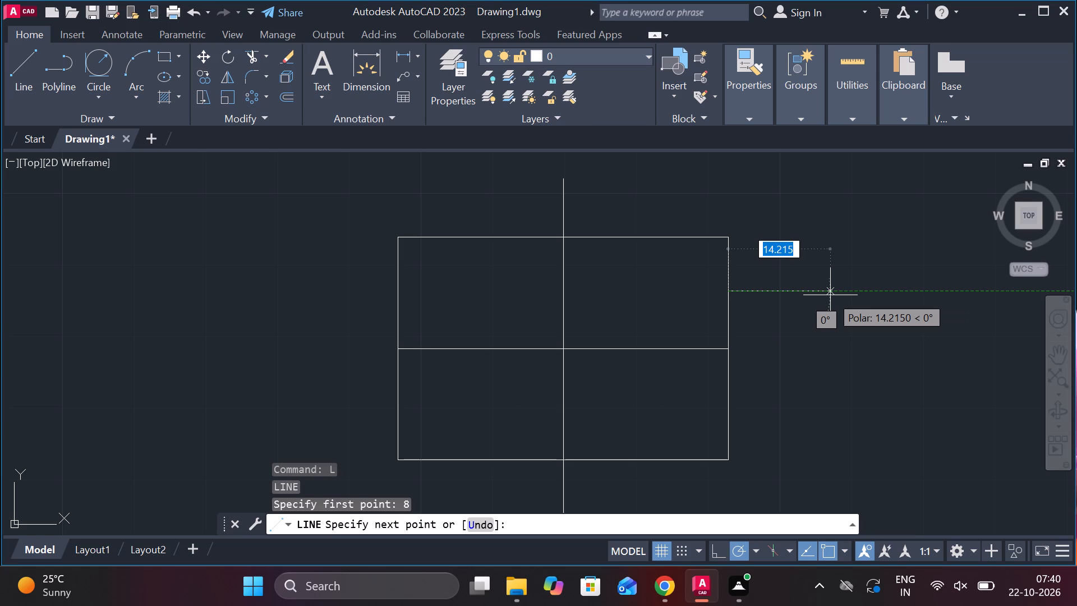
{"action": "type", "text": "12"}
{"action": "key", "text": "space"}
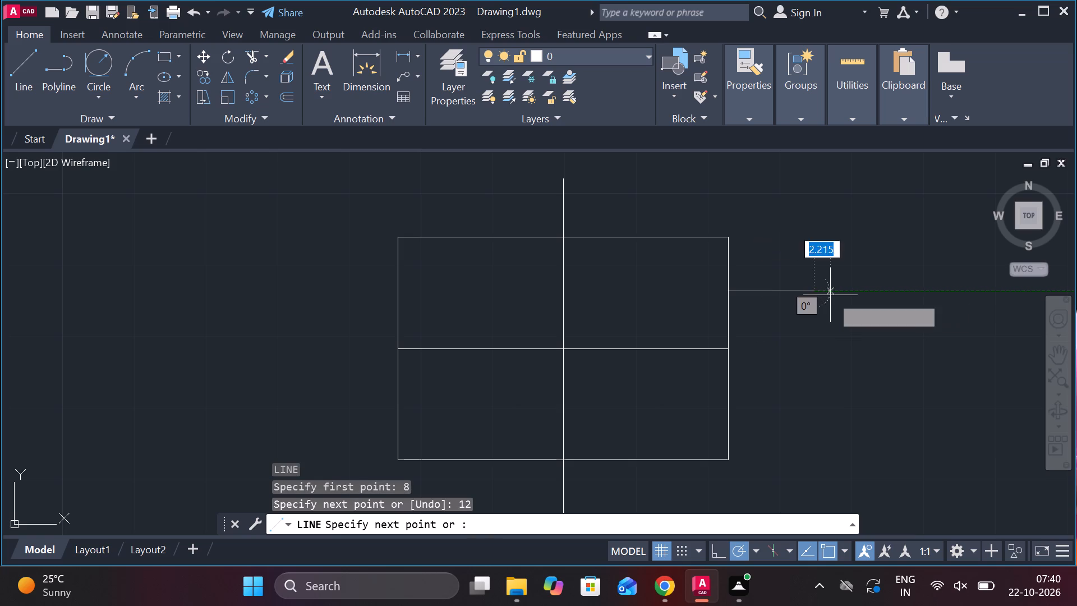
{"action": "key", "text": "1"}
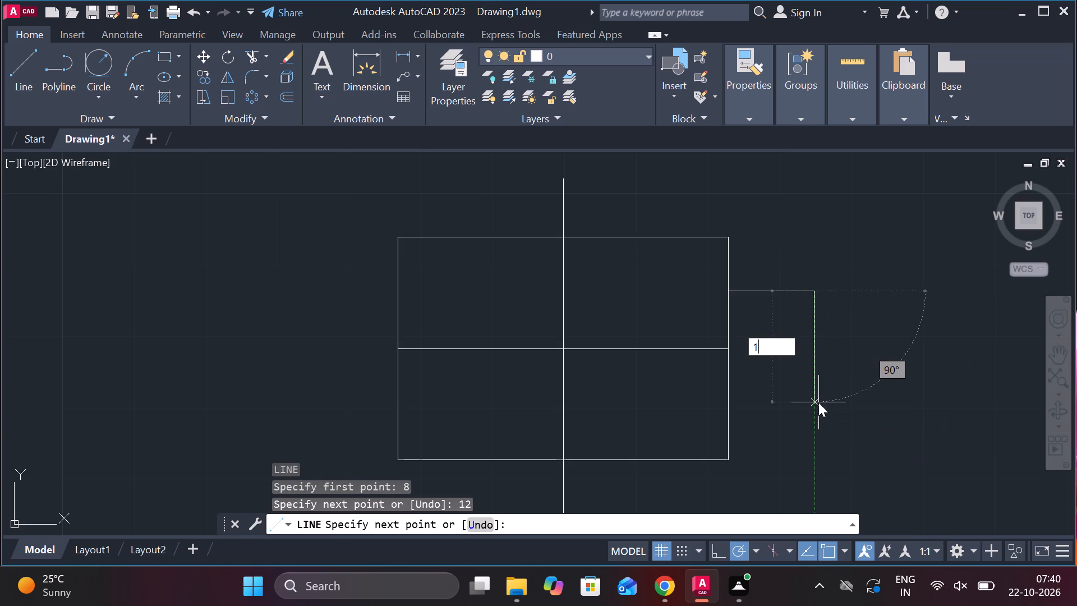
{"action": "key", "text": "6"}
{"action": "key", "text": "Return"}
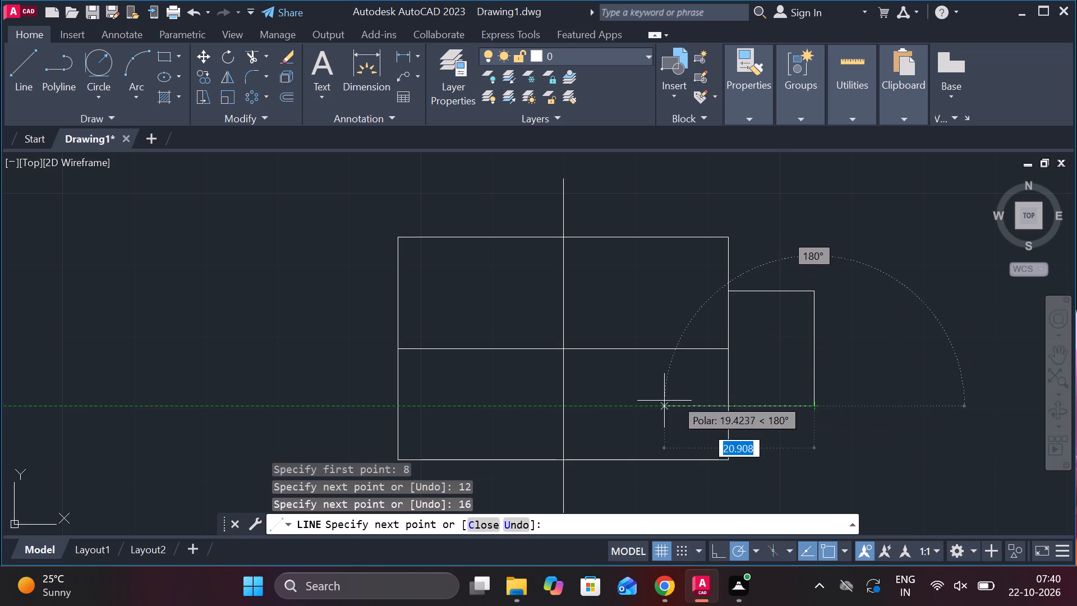
{"action": "type", "text": "12"}
{"action": "key", "text": "space"}
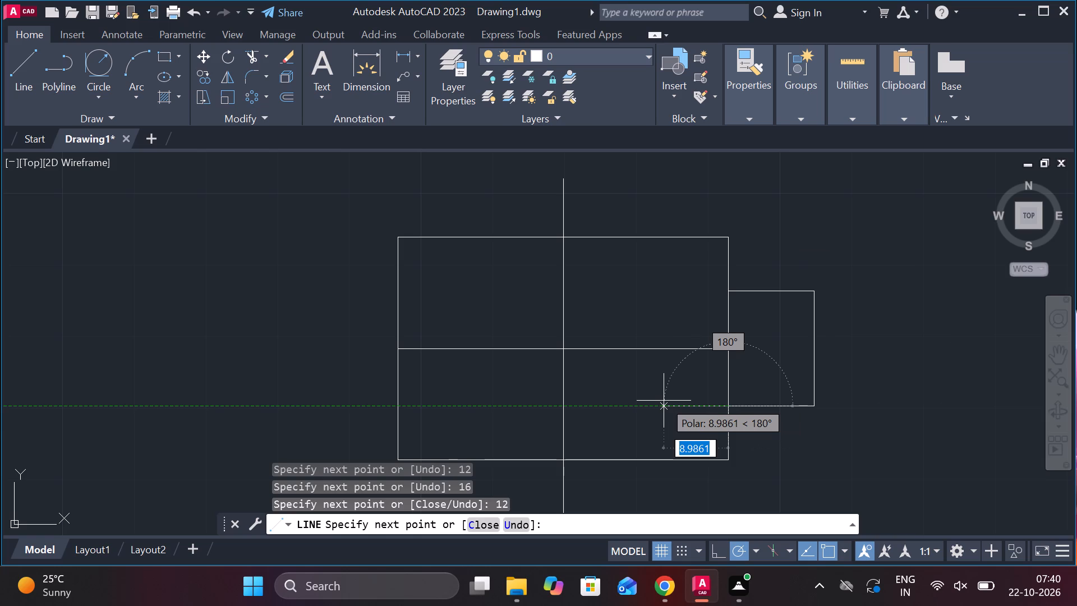
{"action": "key", "text": "Escape"}
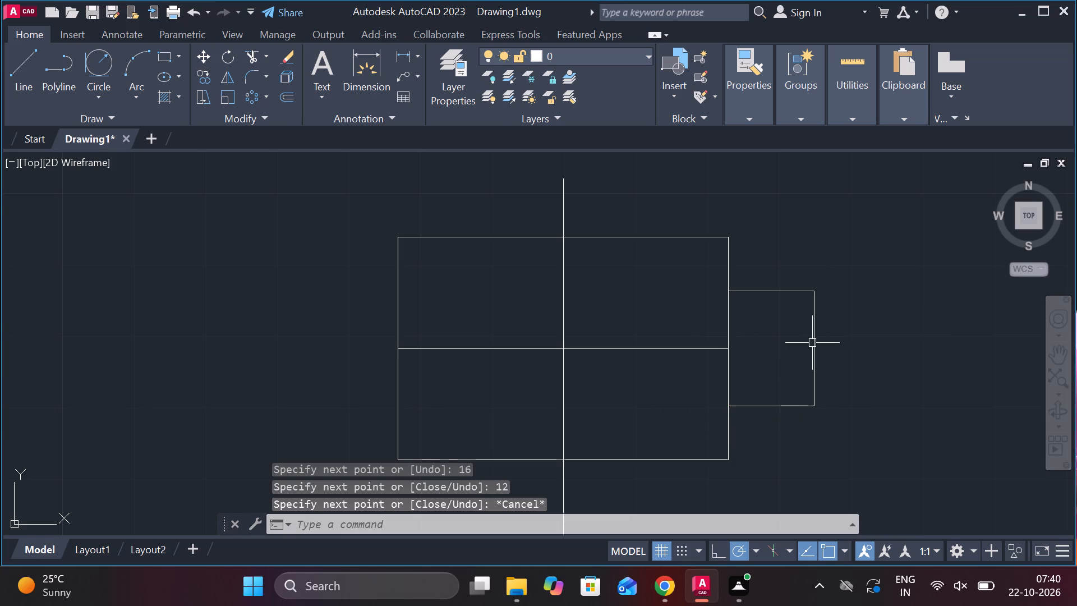
Offset the projection's outer vertical edge outward to the right at distances of 2 and 10.
{"action": "left_click", "coordinate": [816, 340]}
{"action": "key", "text": "o"}
{"action": "key", "text": "Return"}
{"action": "key", "text": "Return"}
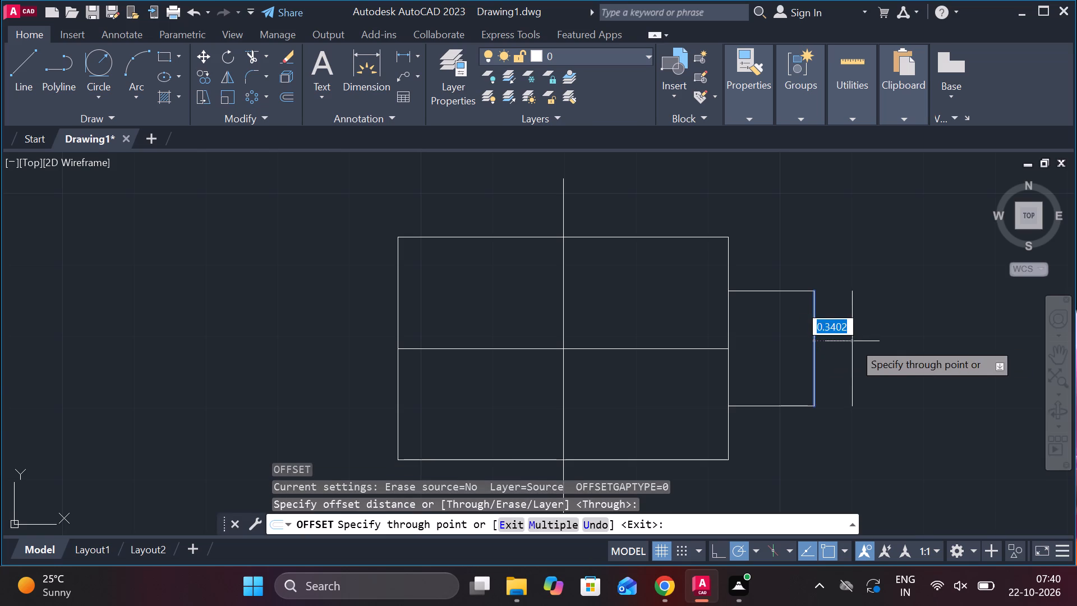
{"action": "type", "text": "2"}
{"action": "key", "text": "space"}
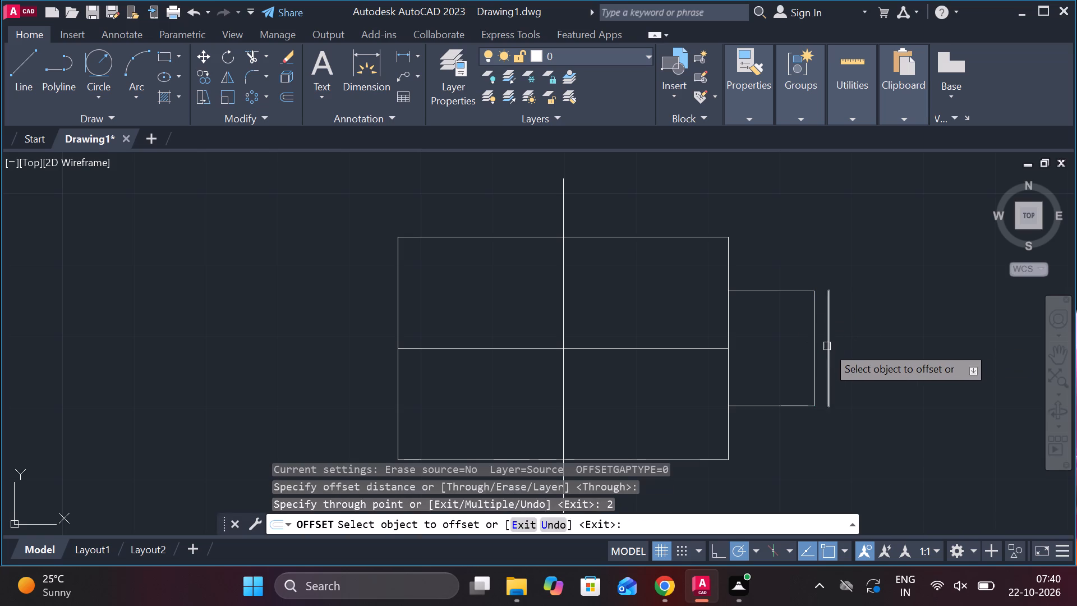
{"action": "left_click", "coordinate": [816, 346]}
{"action": "type", "text": "10"}
{"action": "key", "text": "Return"}
{"action": "middle_click_drag", "start_coordinate": [897, 353], "coordinate": [873, 354]}
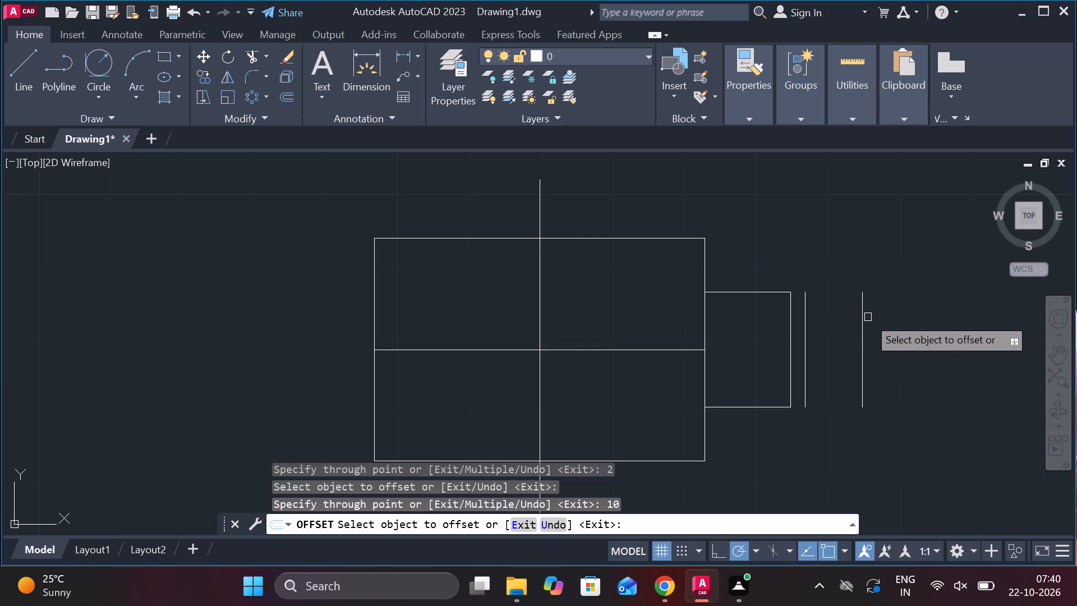
{"action": "key", "text": "Escape"}
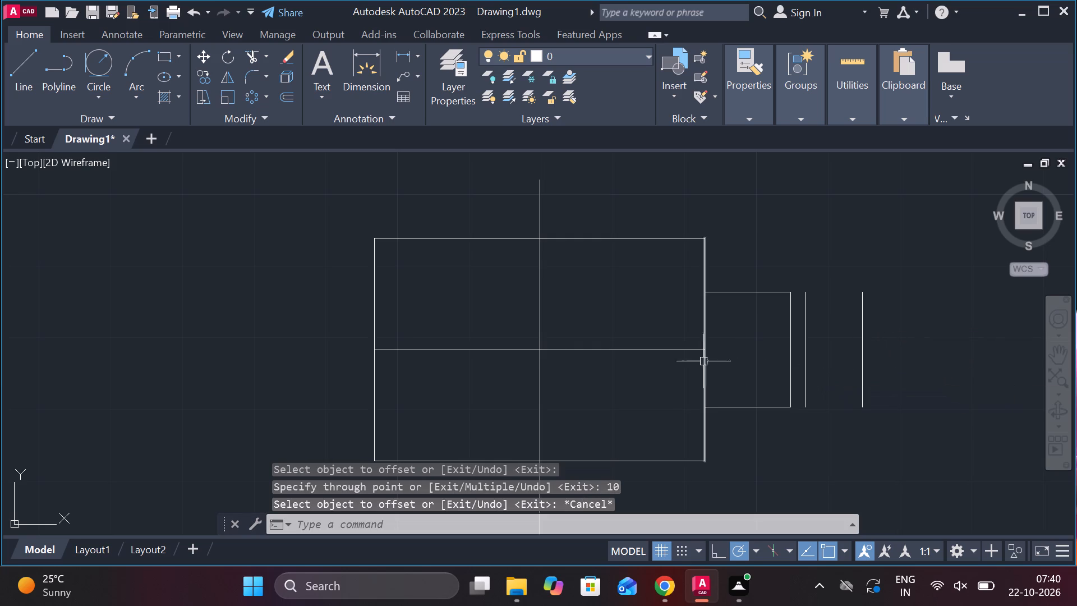
Lengthen the horizontal centerline to the right, past the outermost offset line.
{"action": "left_click", "coordinate": [678, 351]}
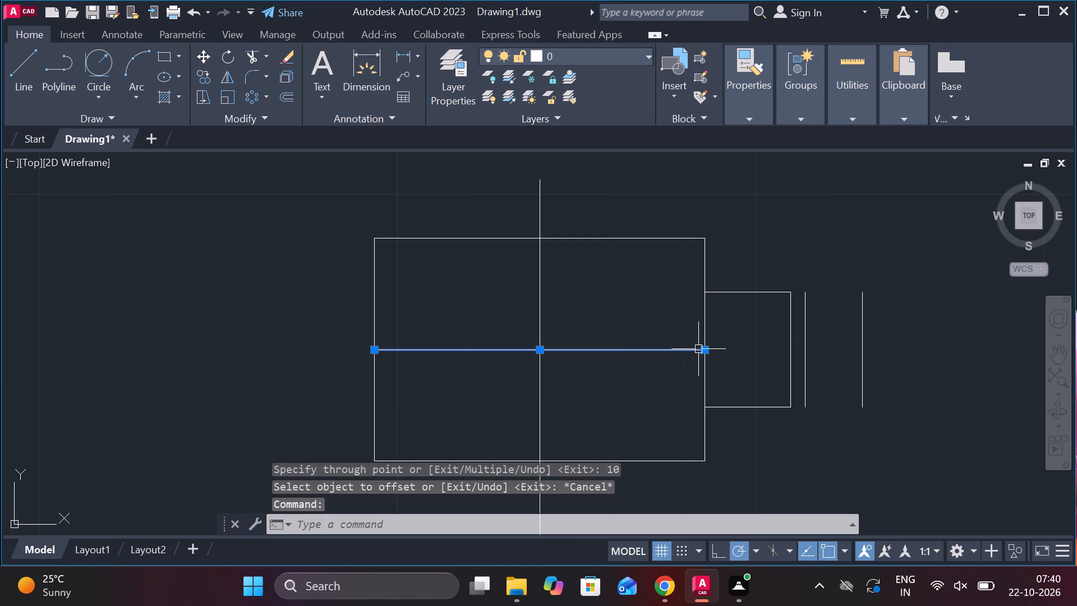
{"action": "left_click", "coordinate": [785, 402]}
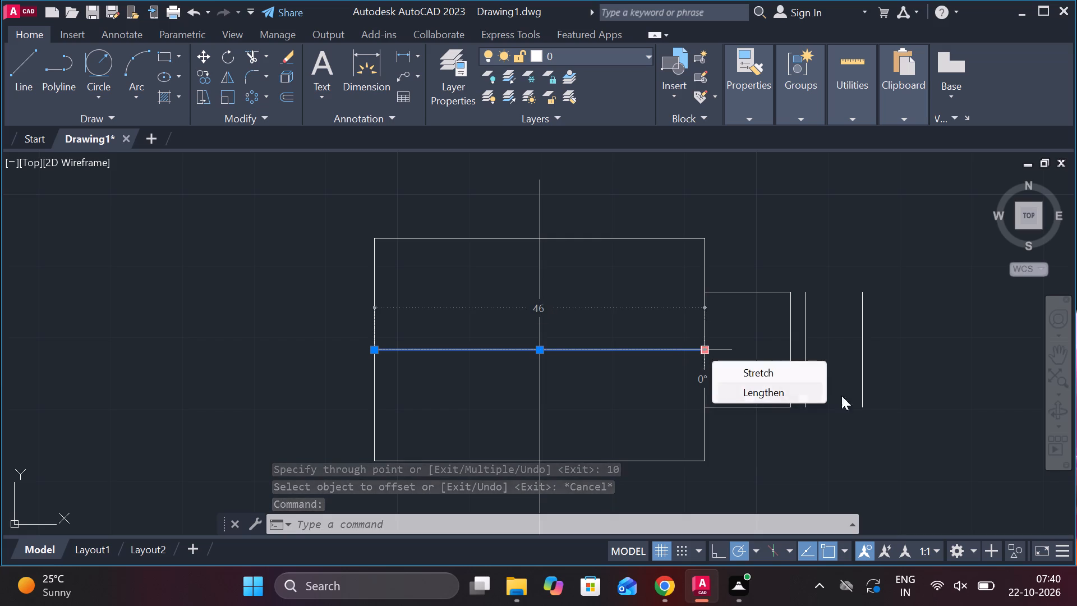
{"action": "left_click", "coordinate": [770, 392]}
{"action": "left_click", "coordinate": [900, 370]}
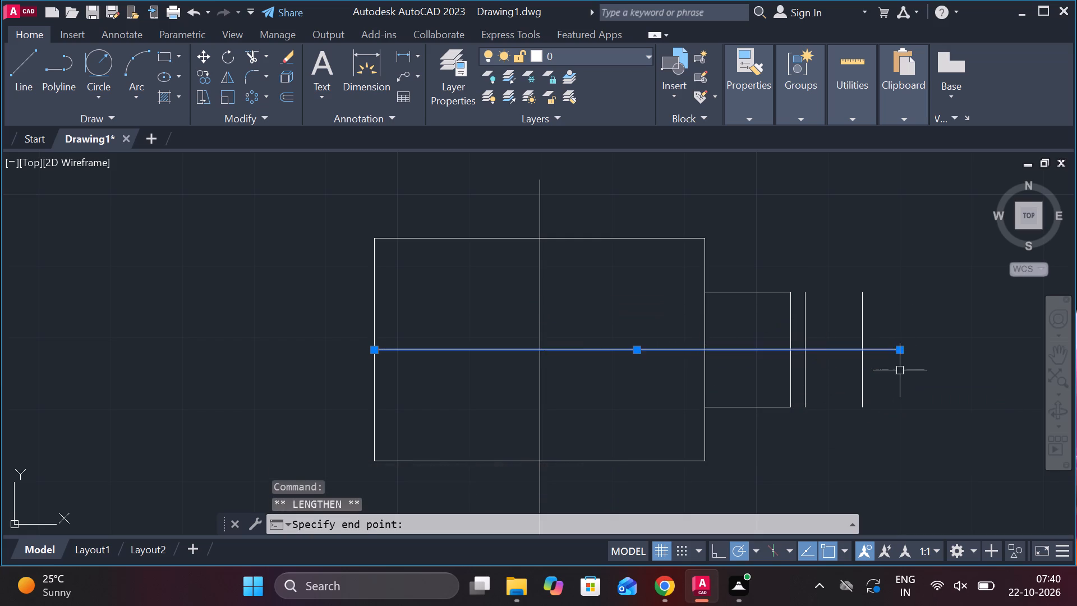
{"action": "key", "text": "Escape"}
Draw an 8-long horizontal line between the two offset lines, 6 above the horizontal centerline.
{"action": "key", "text": "l"}
{"action": "key", "text": "Return"}
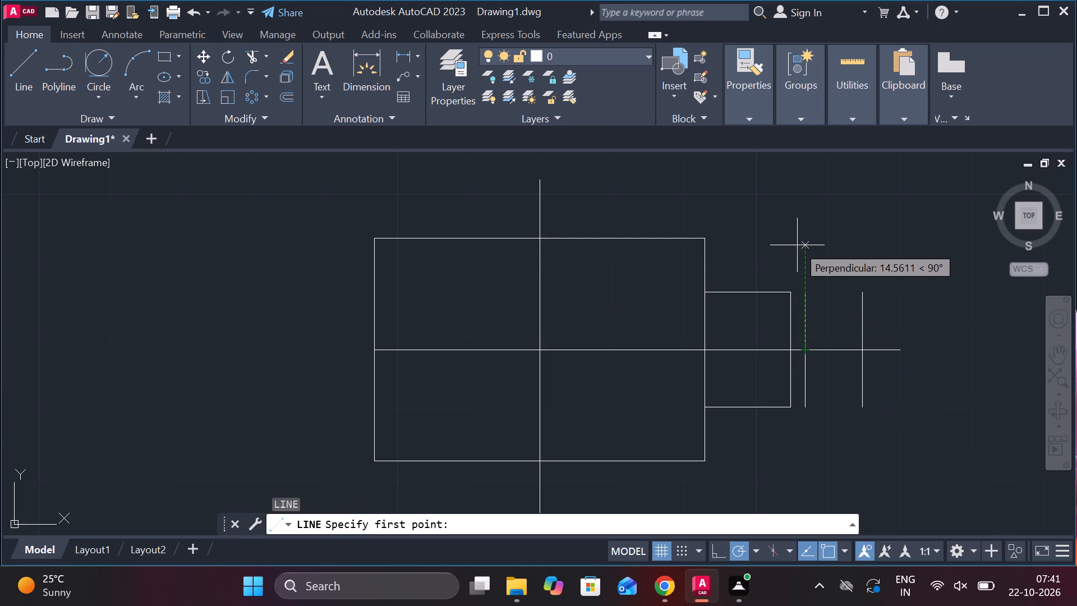
{"action": "key", "text": "6"}
{"action": "key", "text": "Return"}
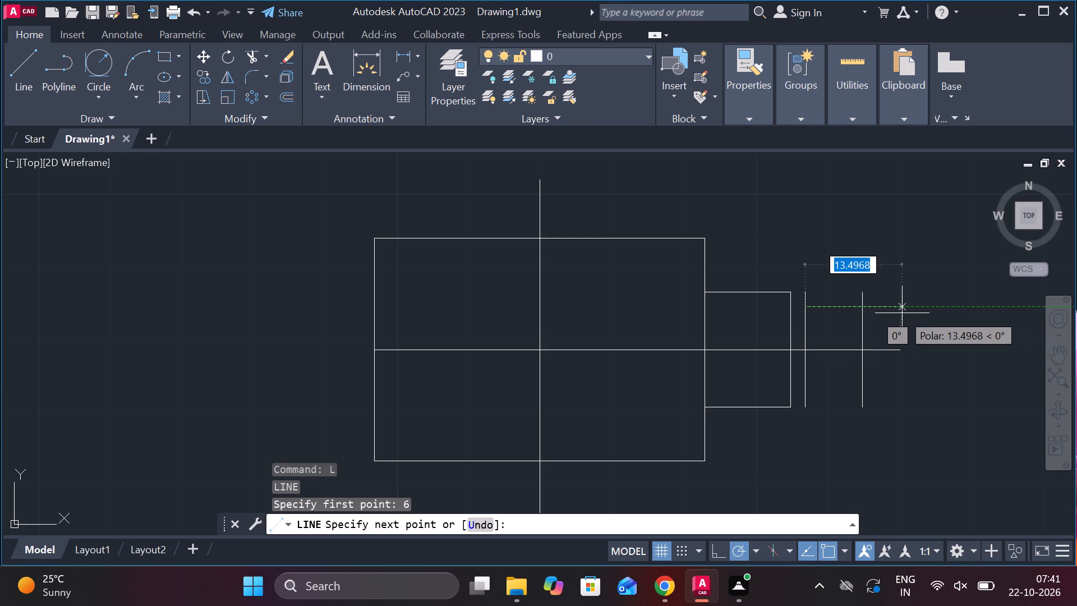
{"action": "key", "text": "8"}
{"action": "key", "text": "Return"}
{"action": "key", "text": "Escape"}
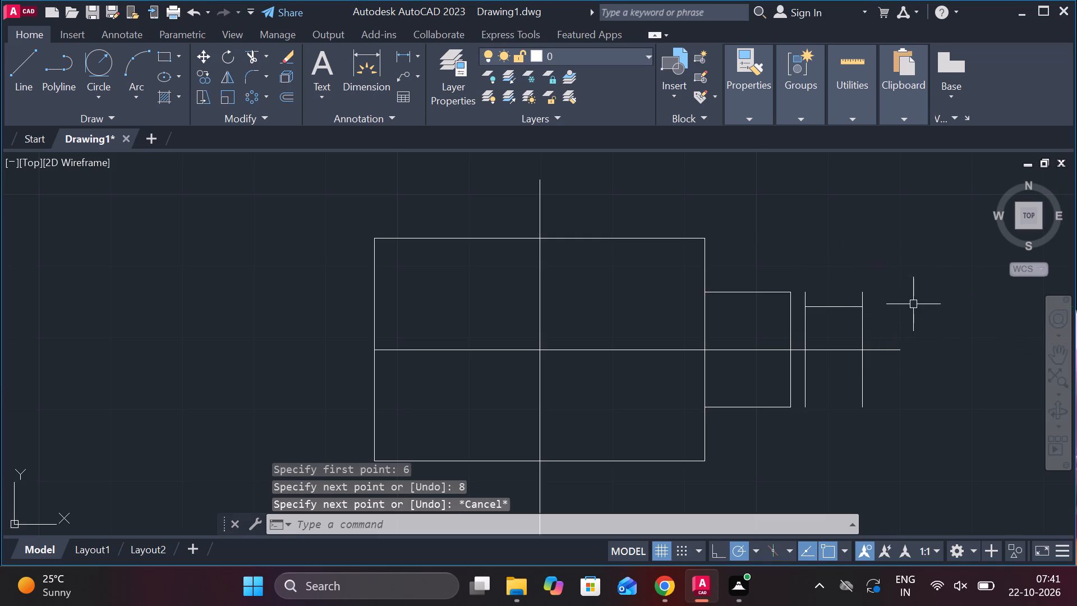
Mirror the 8-long line about the horizontal centerline, keeping the original.
{"action": "left_click", "coordinate": [817, 308]}
{"action": "type", "text": "MI"}
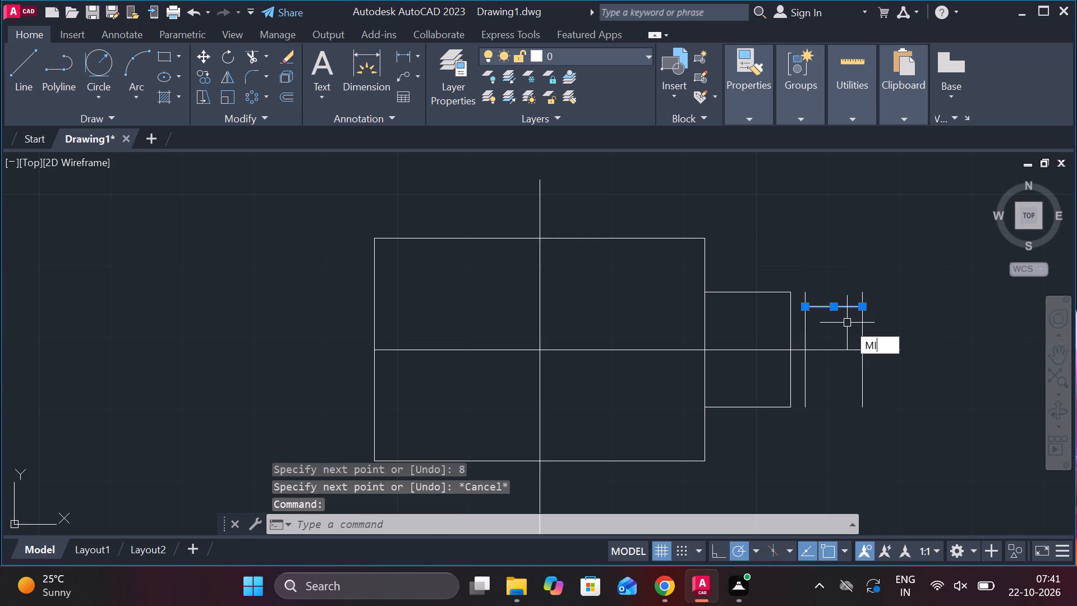
{"action": "key", "text": "Return"}
{"action": "left_click", "coordinate": [817, 349]}
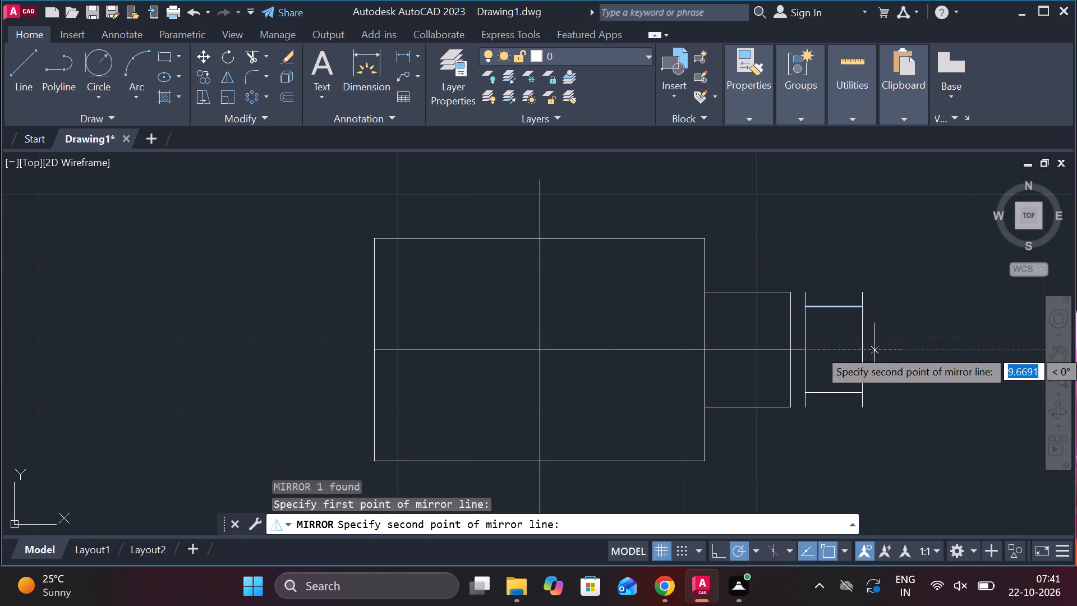
{"action": "left_click", "coordinate": [868, 349]}
{"action": "left_click", "coordinate": [907, 407]}
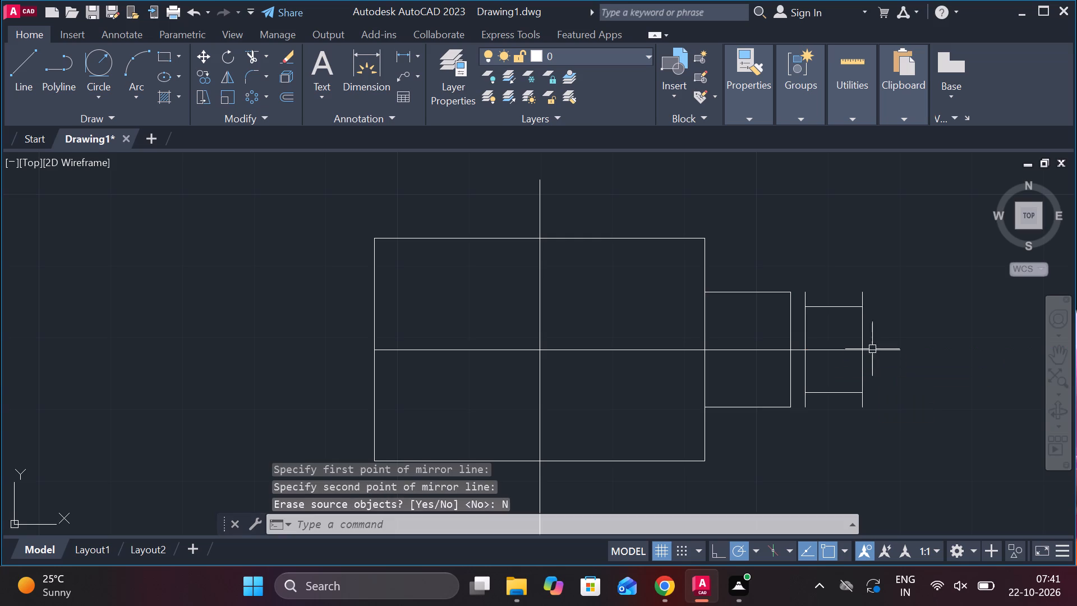
{"action": "key", "text": "Escape"}
Trim the four ends of the offset vertical lines that overhang the two 8-long horizontal lines.
{"action": "type", "text": "TR"}
{"action": "key", "text": "space"}
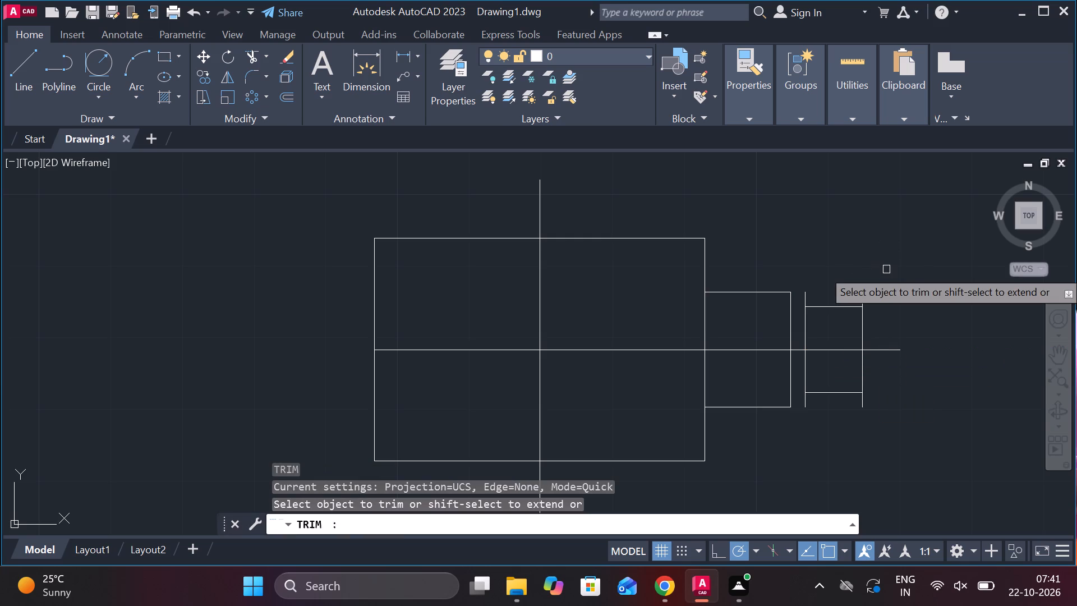
{"action": "left_click", "coordinate": [866, 289]}
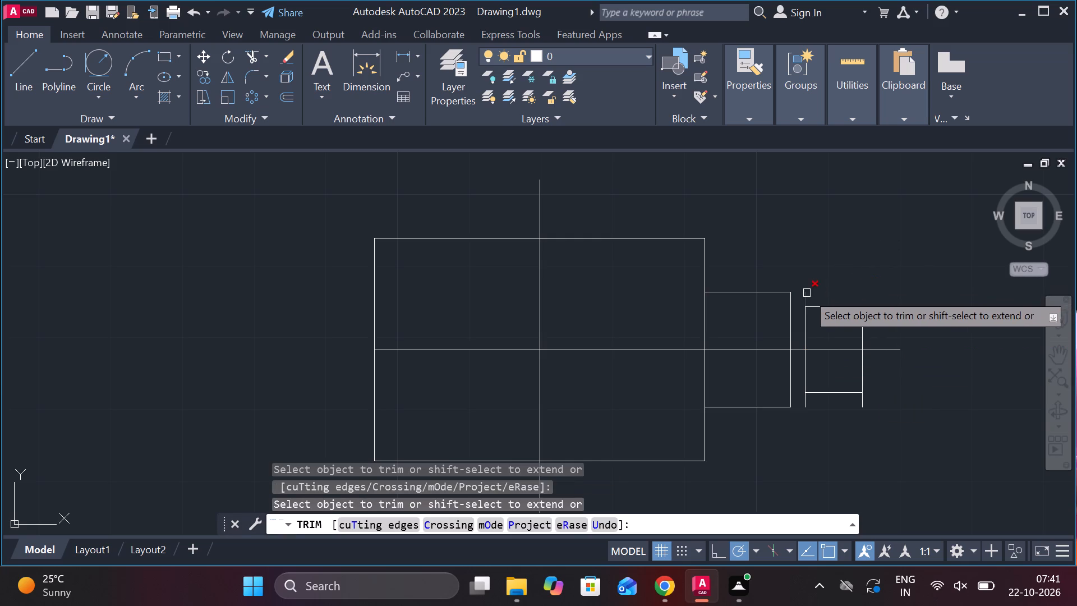
{"action": "left_click", "coordinate": [807, 293]}
{"action": "double_click", "coordinate": [865, 408]}
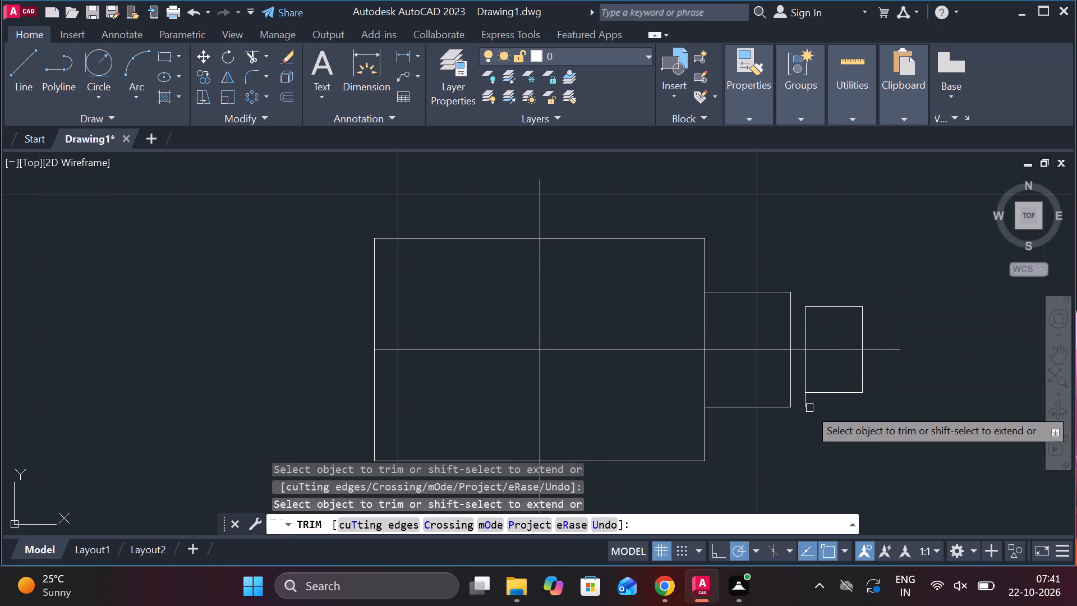
{"action": "left_click", "coordinate": [805, 408]}
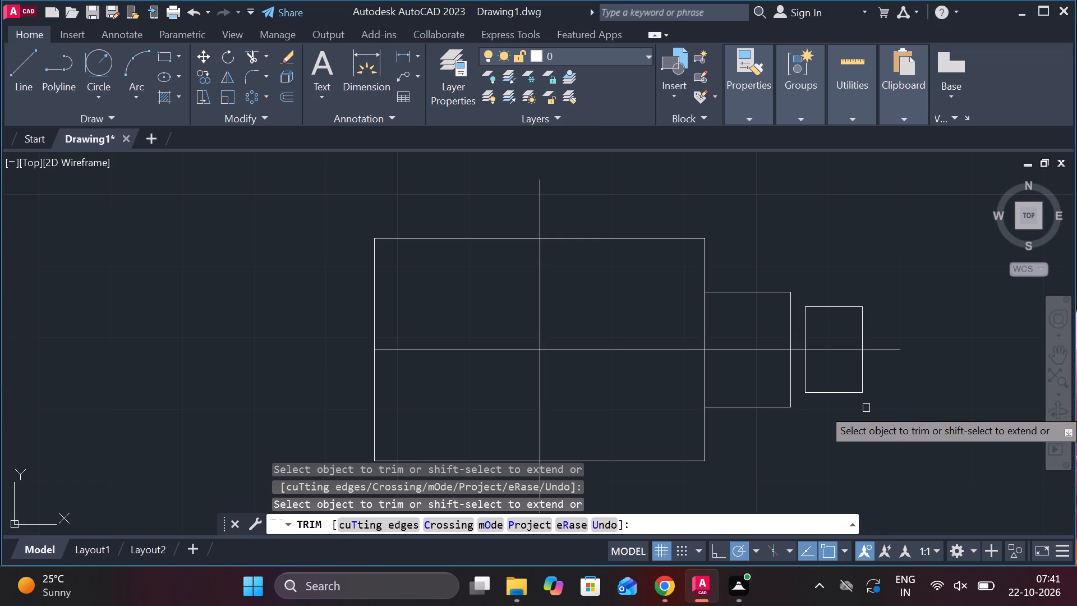
{"action": "key", "text": "Escape"}
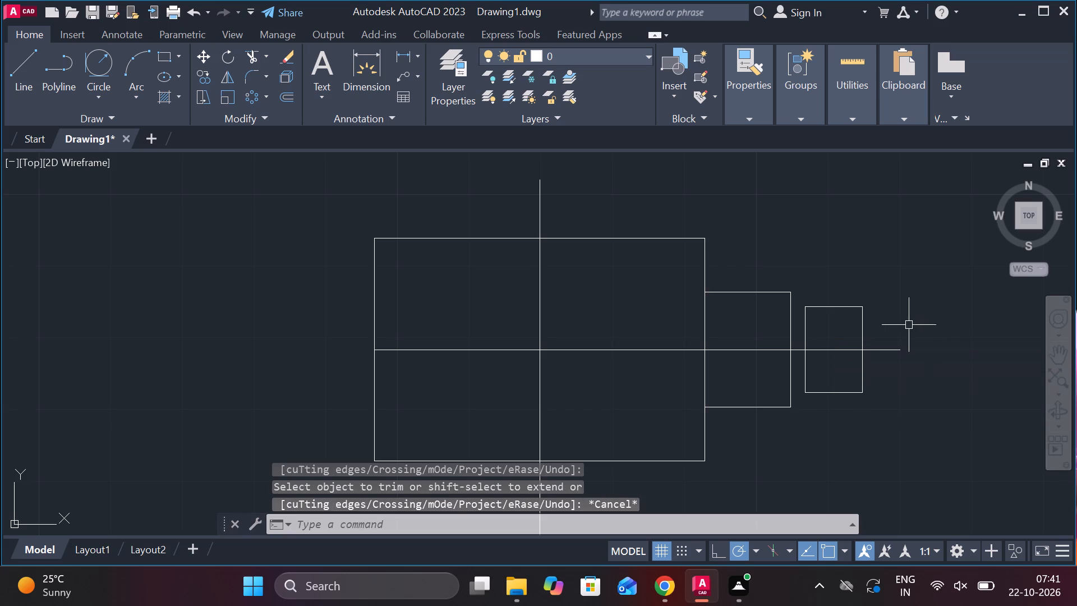
Extend both 8-long horizontal lines back to the outer edge of the 12 by 16 projection.
{"action": "type", "text": "EX"}
{"action": "key", "text": "space"}
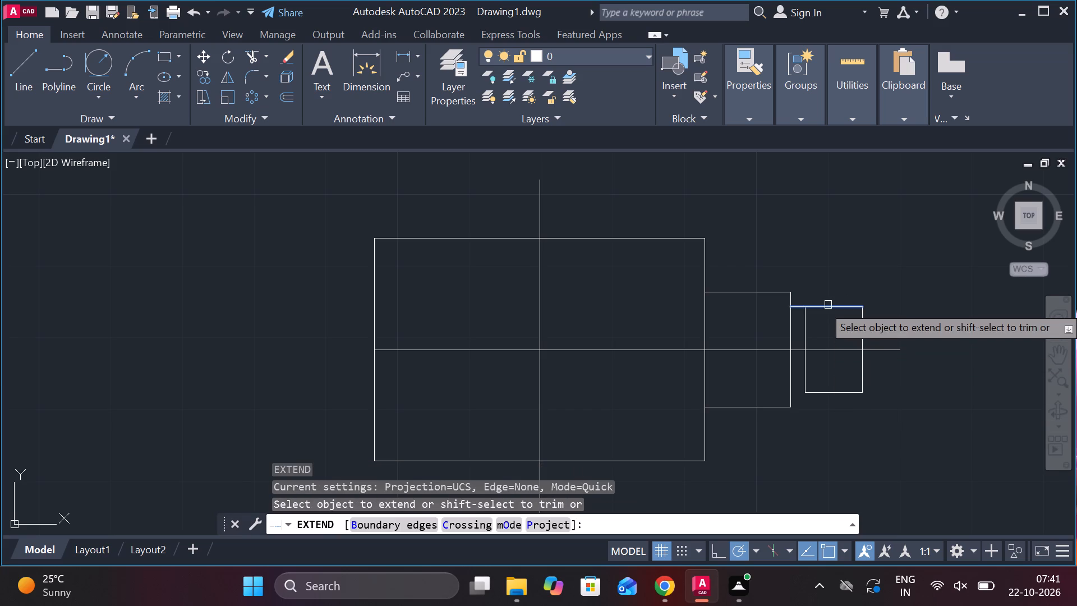
{"action": "left_click", "coordinate": [828, 305]}
{"action": "left_click", "coordinate": [814, 390]}
{"action": "middle_click_drag", "start_coordinate": [883, 342], "coordinate": [884, 342]}
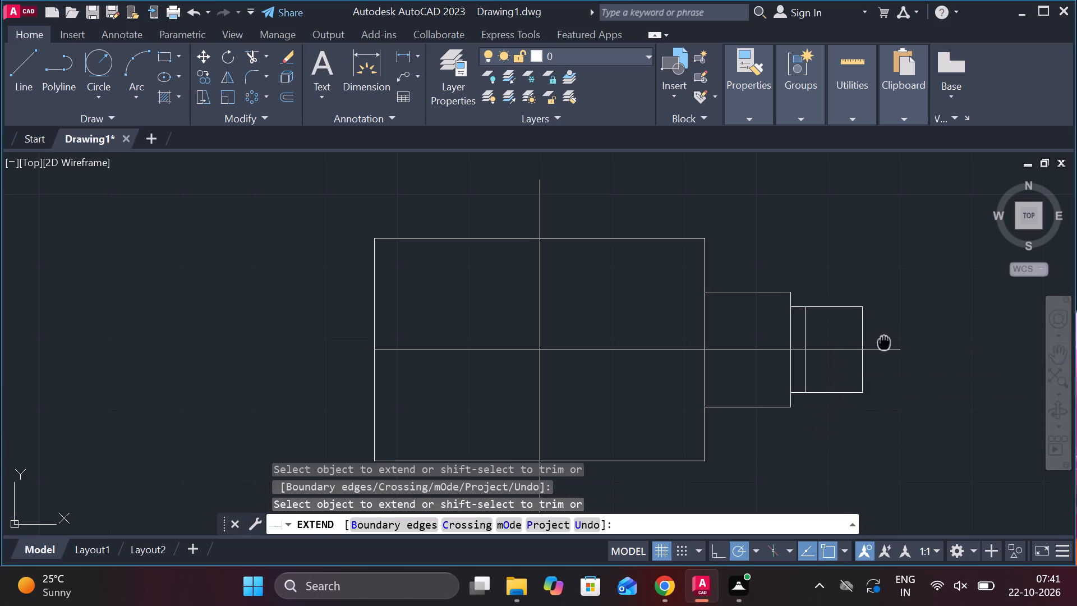
{"action": "middle_click_drag", "start_coordinate": [884, 342], "coordinate": [811, 342]}
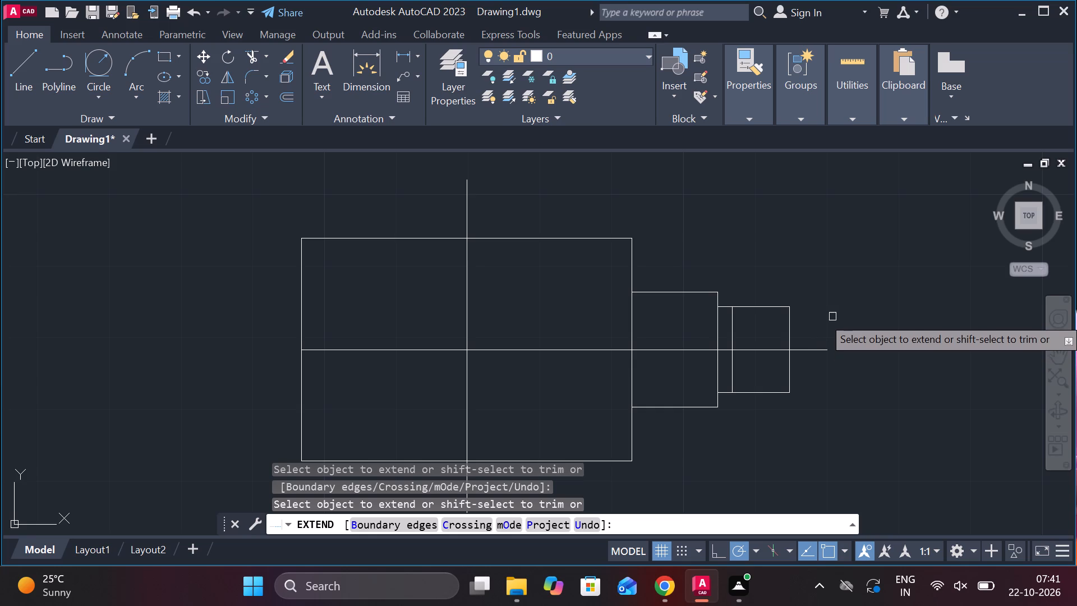
{"action": "key", "text": "Escape"}
Chamfer both outer corners of the right end section with length 1 and angle 45 degrees.
{"action": "type", "text": "CH"}
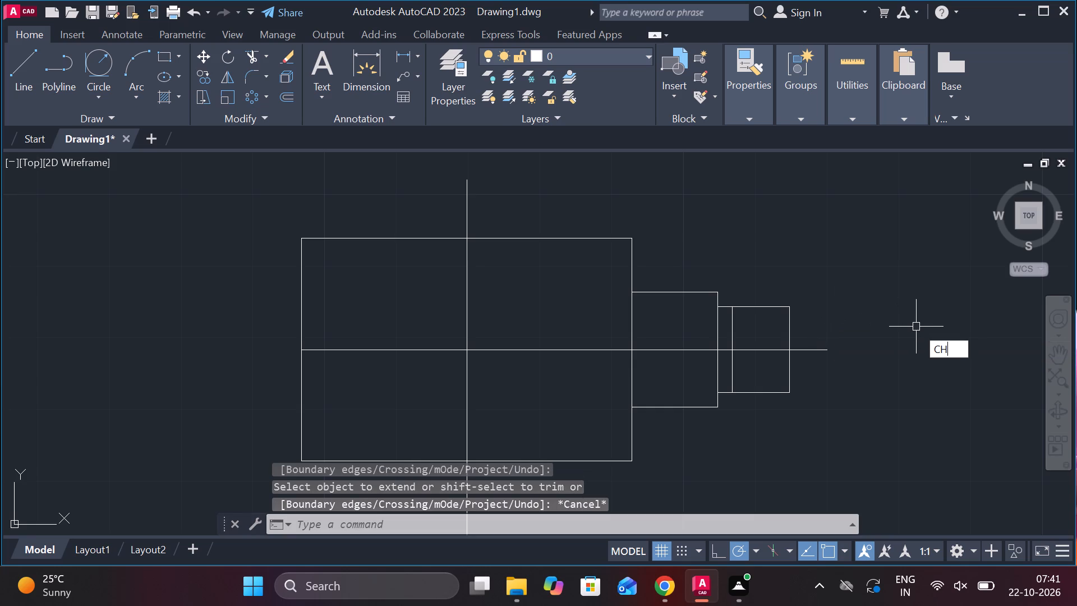
{"action": "left_click", "coordinate": [984, 375]}
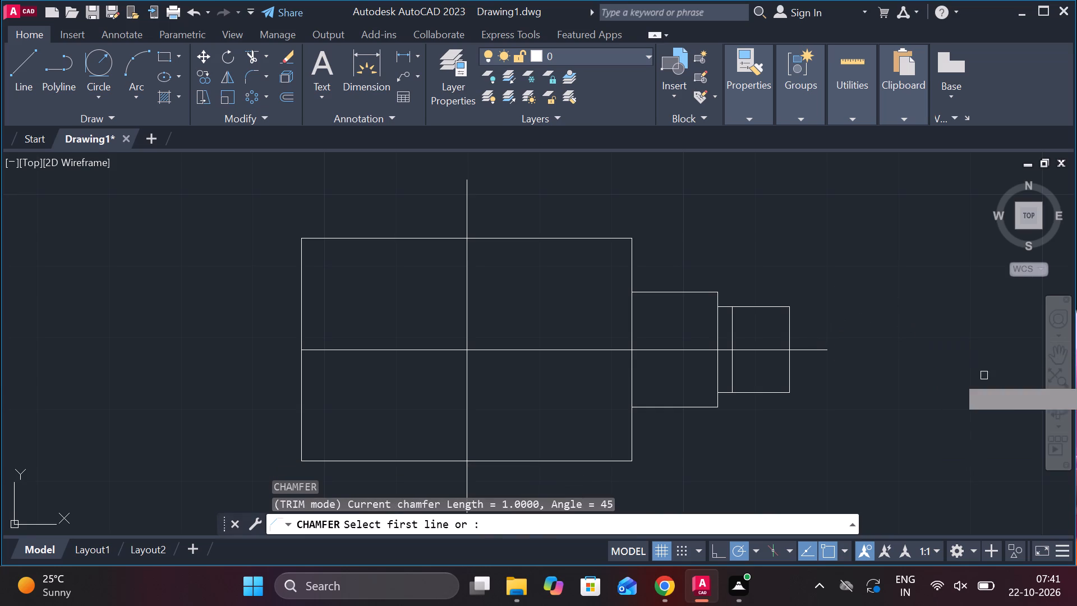
{"action": "left_click", "coordinate": [636, 523]}
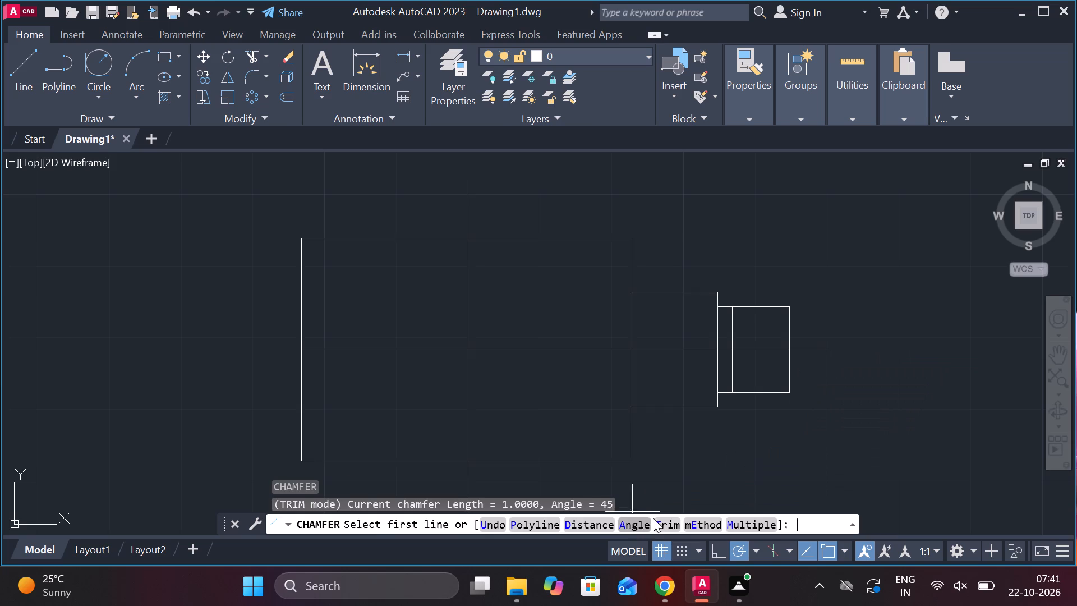
{"action": "key", "text": "Return"}
{"action": "key", "text": "Return"}
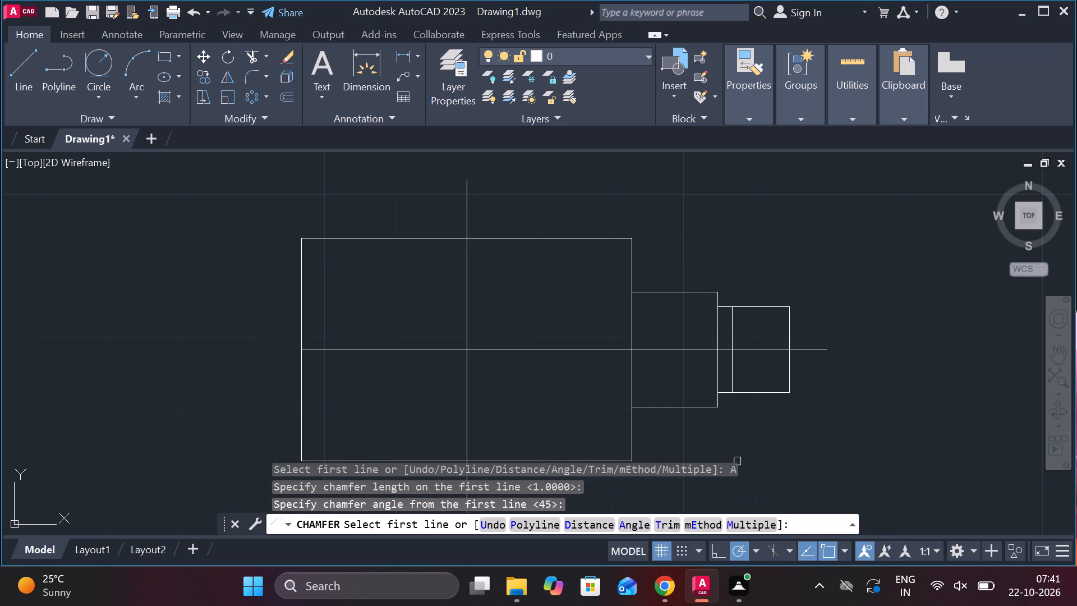
{"action": "left_click", "coordinate": [775, 307]}
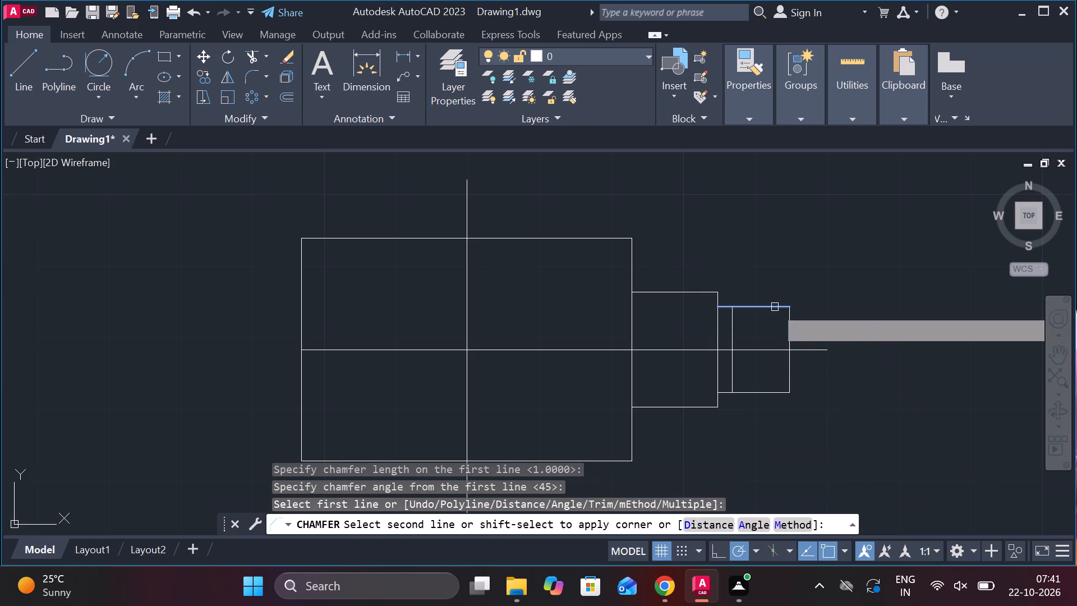
{"action": "left_click", "coordinate": [791, 318]}
{"action": "key", "text": "space"}
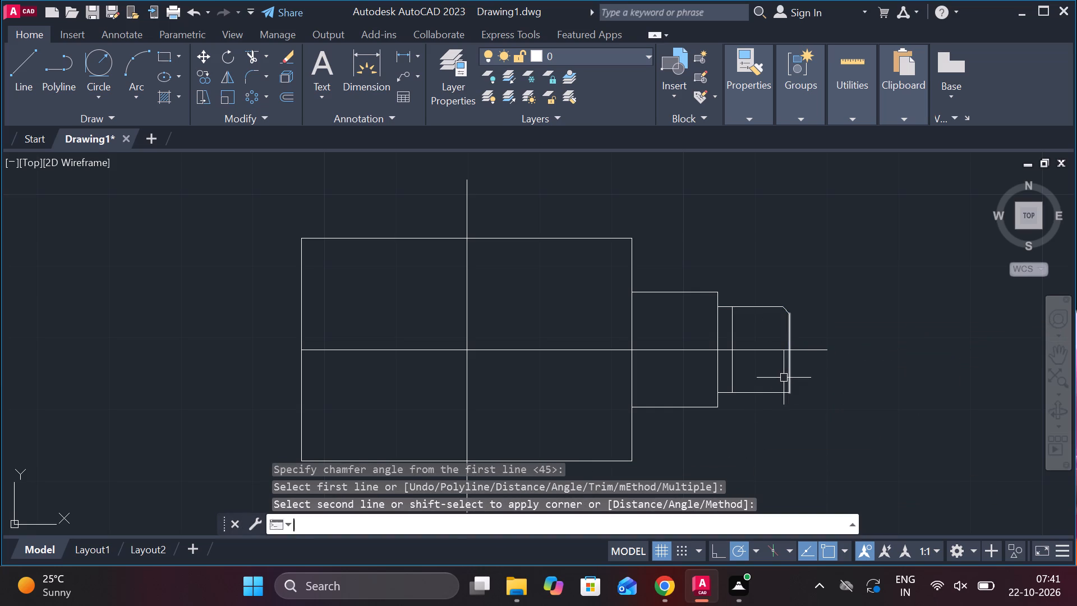
{"action": "left_click", "coordinate": [777, 398]}
{"action": "left_click", "coordinate": [779, 392]}
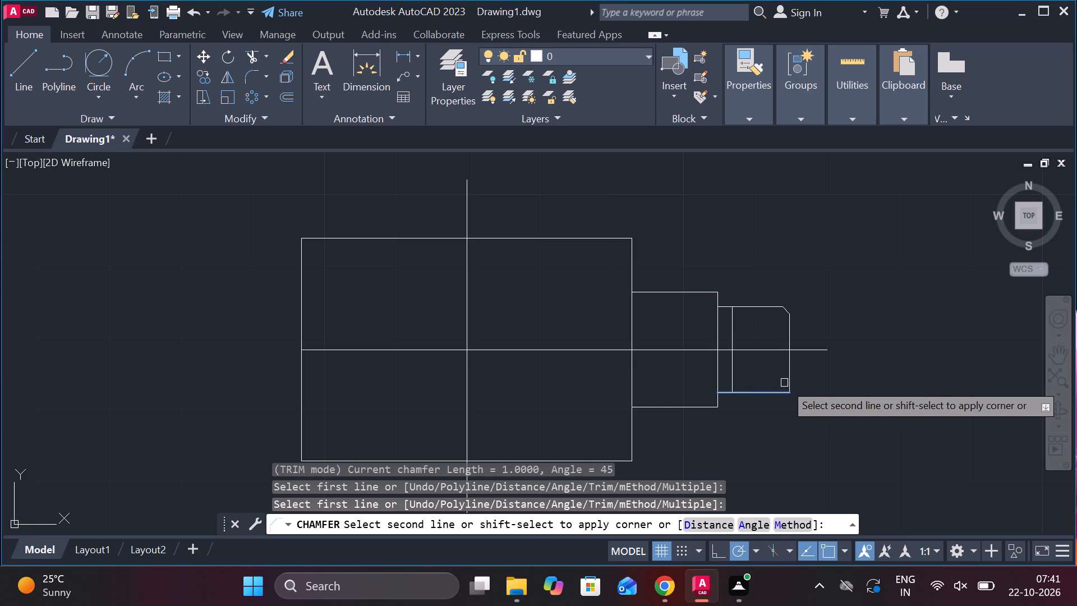
{"action": "left_click", "coordinate": [786, 377]}
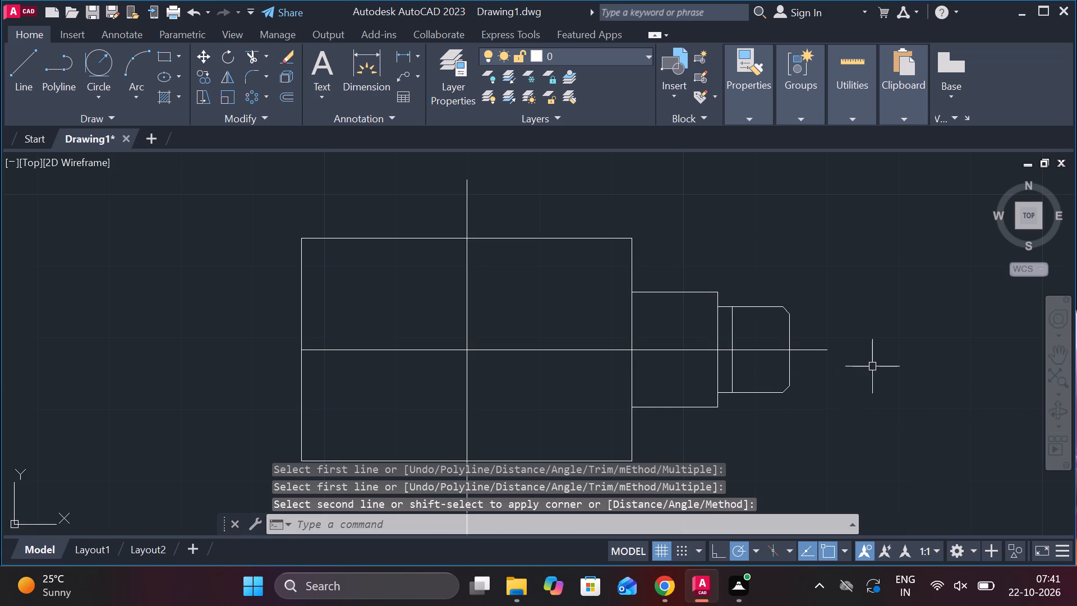
{"action": "key", "text": "Escape"}
Draw a vertical line joining the inner ends of the two chamfers on the right end section.
{"action": "key", "text": "l"}
{"action": "key", "text": "Return"}
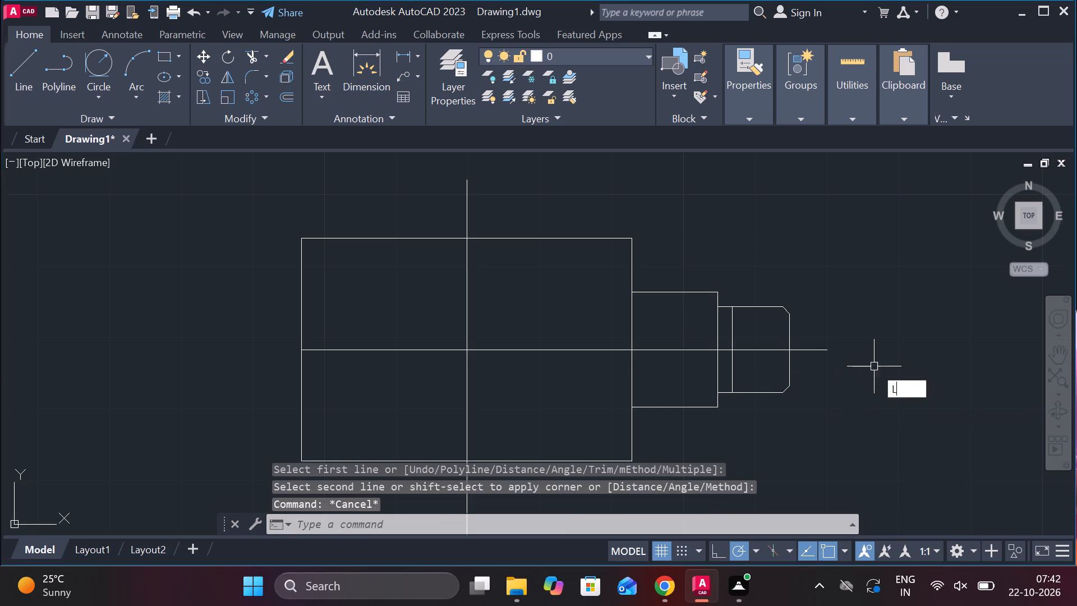
{"action": "left_click", "coordinate": [780, 304]}
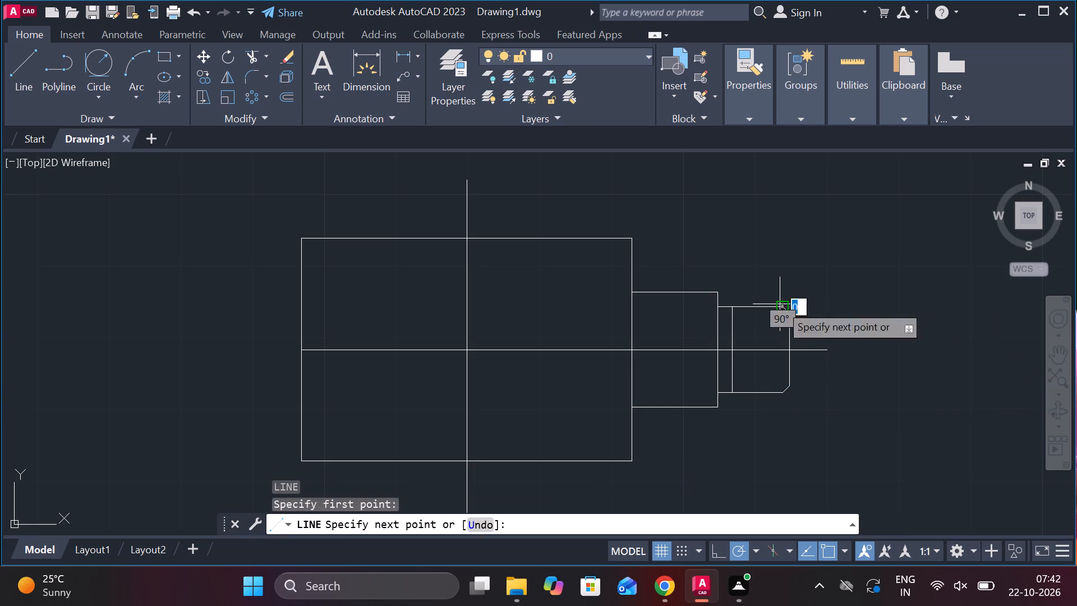
{"action": "left_click", "coordinate": [778, 389]}
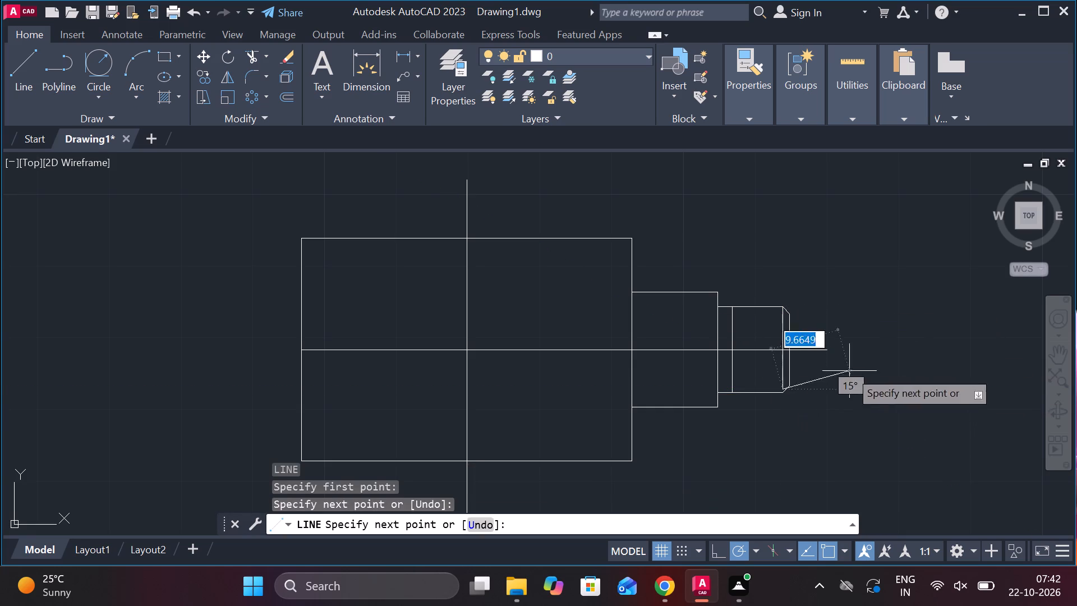
{"action": "key", "text": "ctrl+z"}
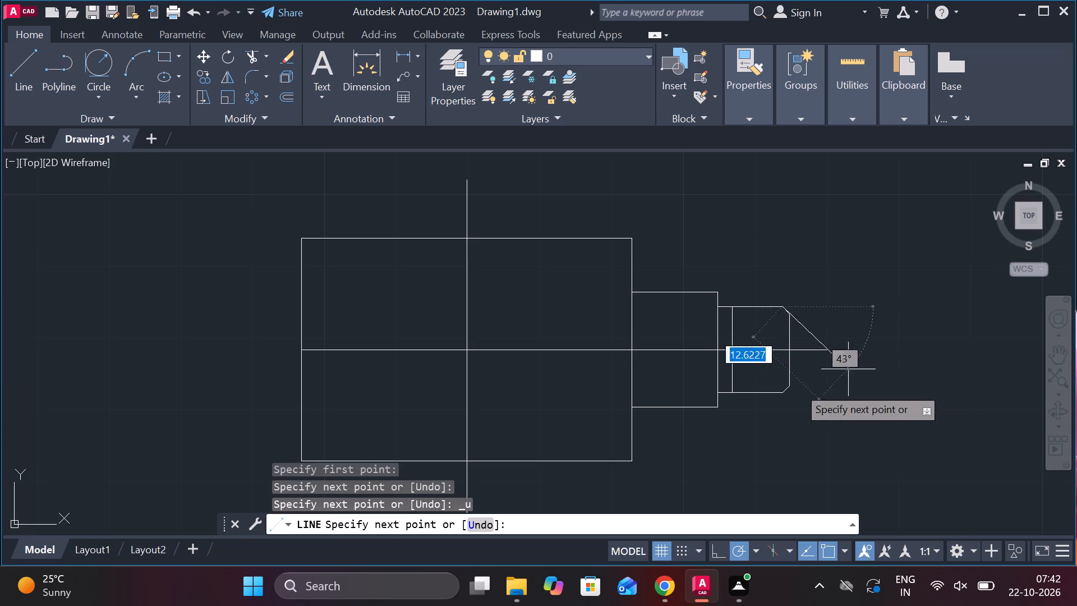
{"action": "scroll", "coordinate": [794, 387], "scroll_direction": "up", "scroll_amount": 2}
{"action": "left_click", "coordinate": [754, 403]}
{"action": "scroll", "coordinate": [914, 362], "scroll_direction": "down", "scroll_amount": 2}
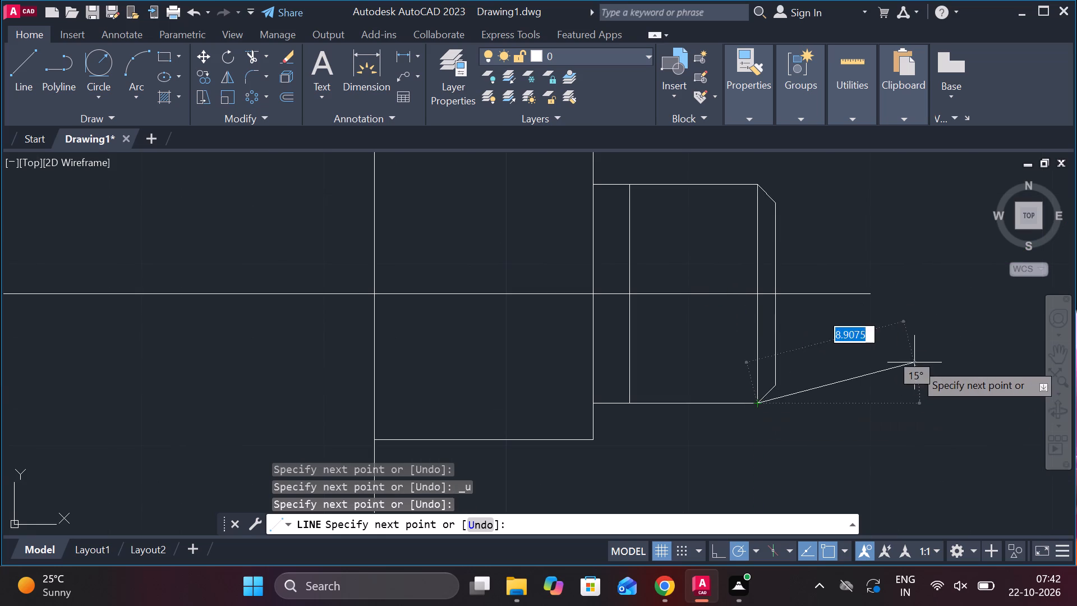
{"action": "key", "text": "Escape"}
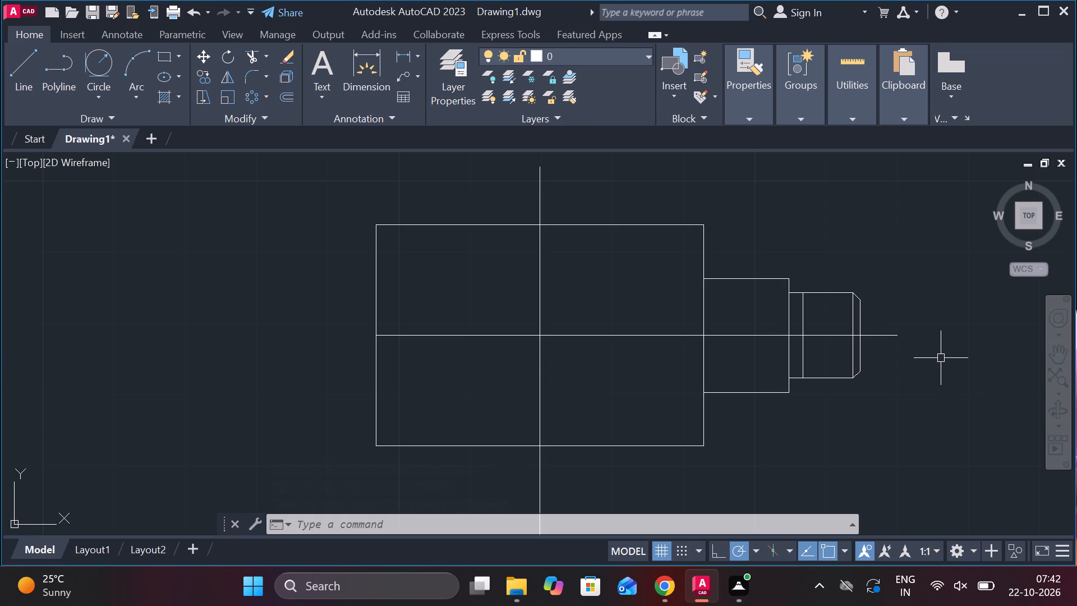
Mirror the stepped right-hand sections about the vertical centerline, keeping the originals.
{"action": "scroll", "coordinate": [940, 358], "scroll_direction": "down", "scroll_amount": 1}
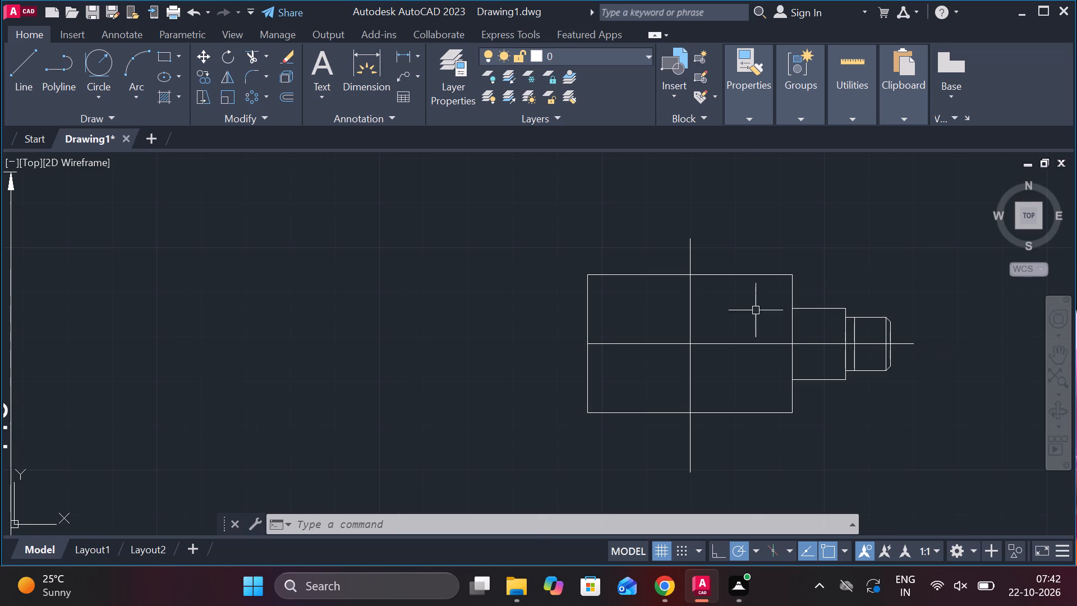
{"action": "left_click_drag", "start_coordinate": [752, 298], "coordinate": [758, 298]}
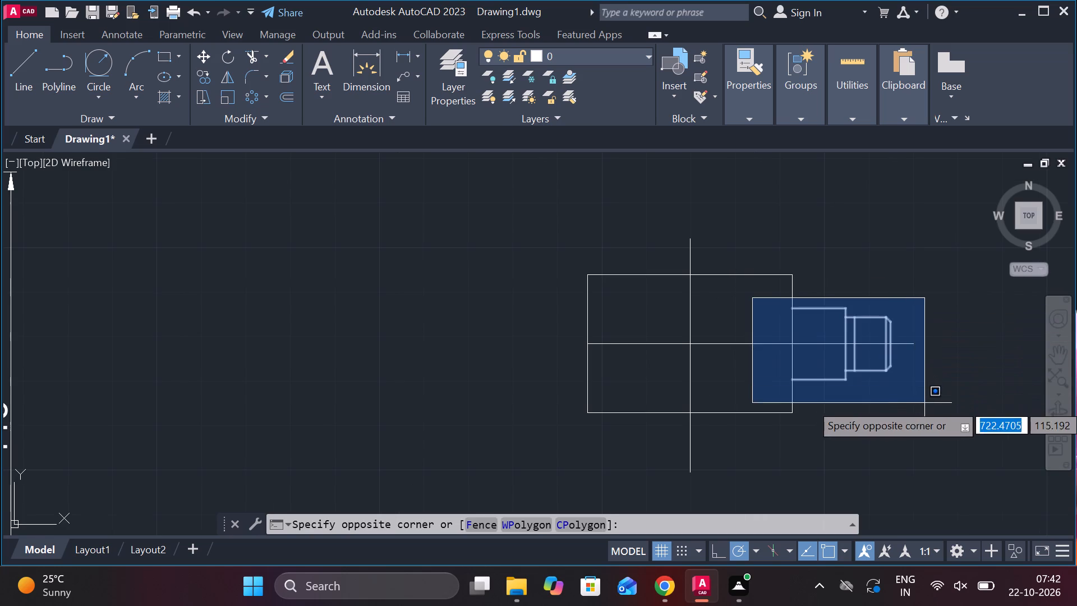
{"action": "left_click", "coordinate": [924, 403]}
{"action": "type", "text": "MI"}
{"action": "key", "text": "Return"}
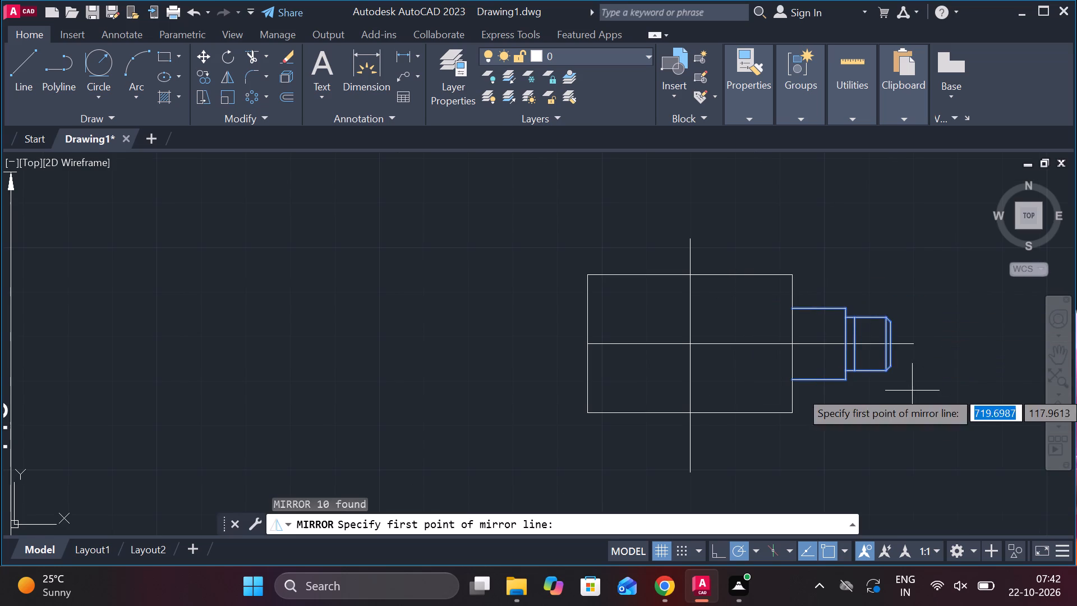
{"action": "left_click", "coordinate": [686, 413]}
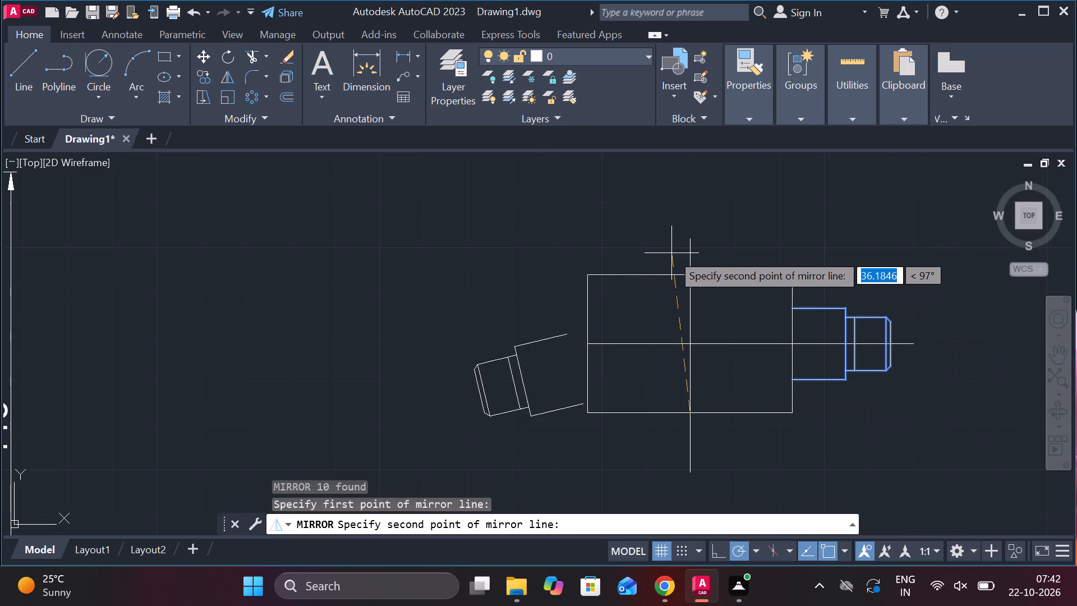
{"action": "left_click", "coordinate": [691, 279]}
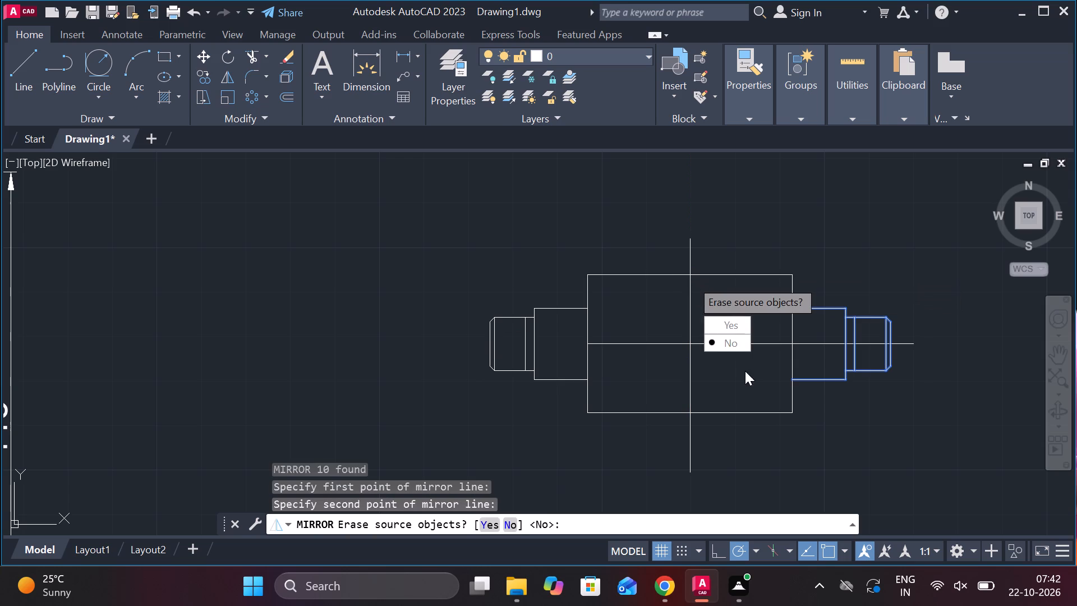
{"action": "left_click_drag", "start_coordinate": [742, 346], "coordinate": [691, 279]}
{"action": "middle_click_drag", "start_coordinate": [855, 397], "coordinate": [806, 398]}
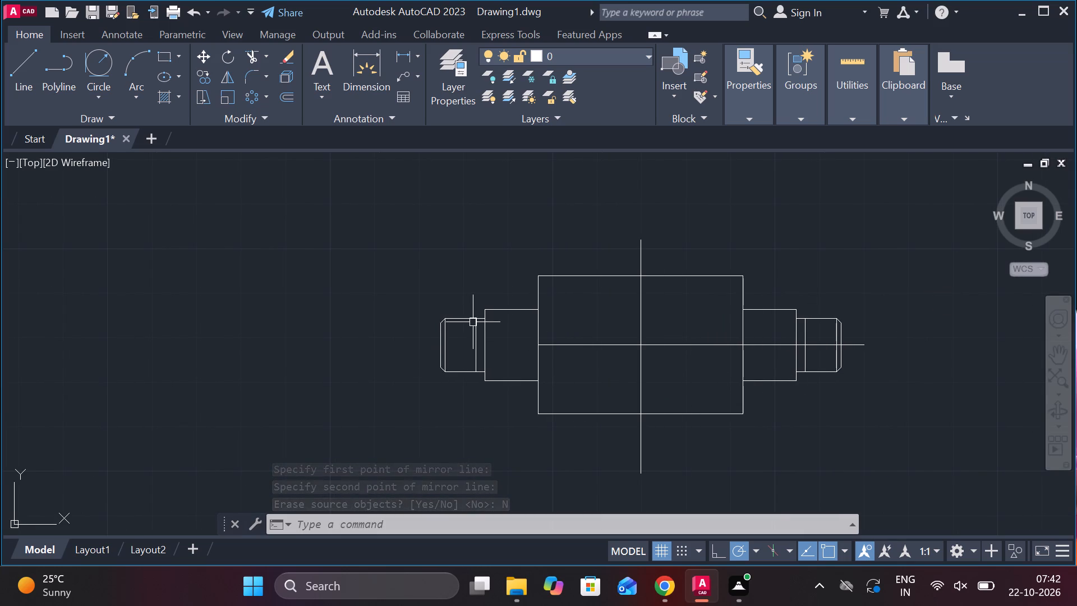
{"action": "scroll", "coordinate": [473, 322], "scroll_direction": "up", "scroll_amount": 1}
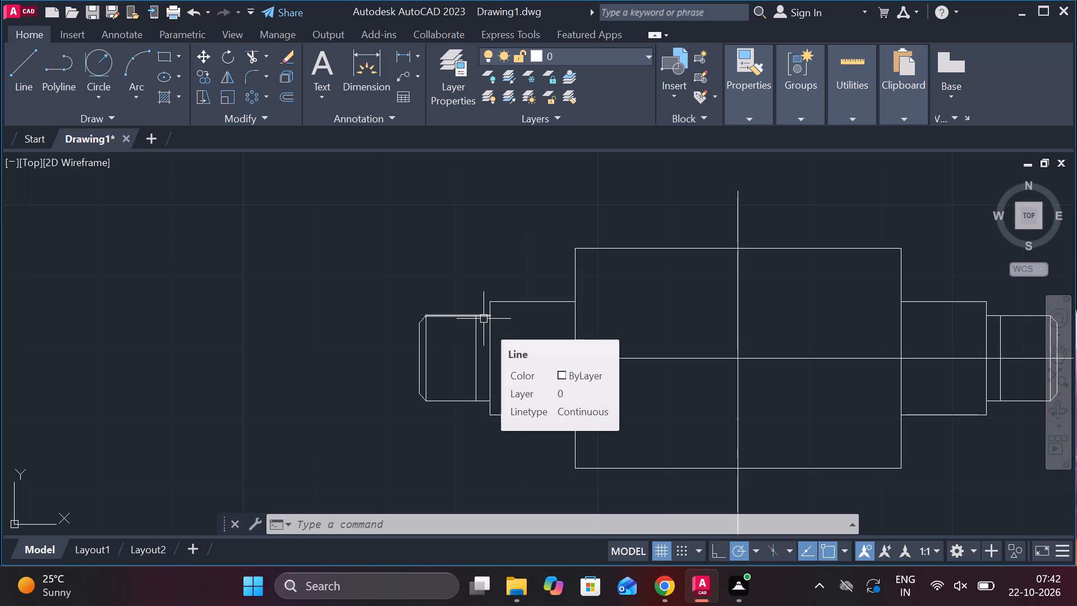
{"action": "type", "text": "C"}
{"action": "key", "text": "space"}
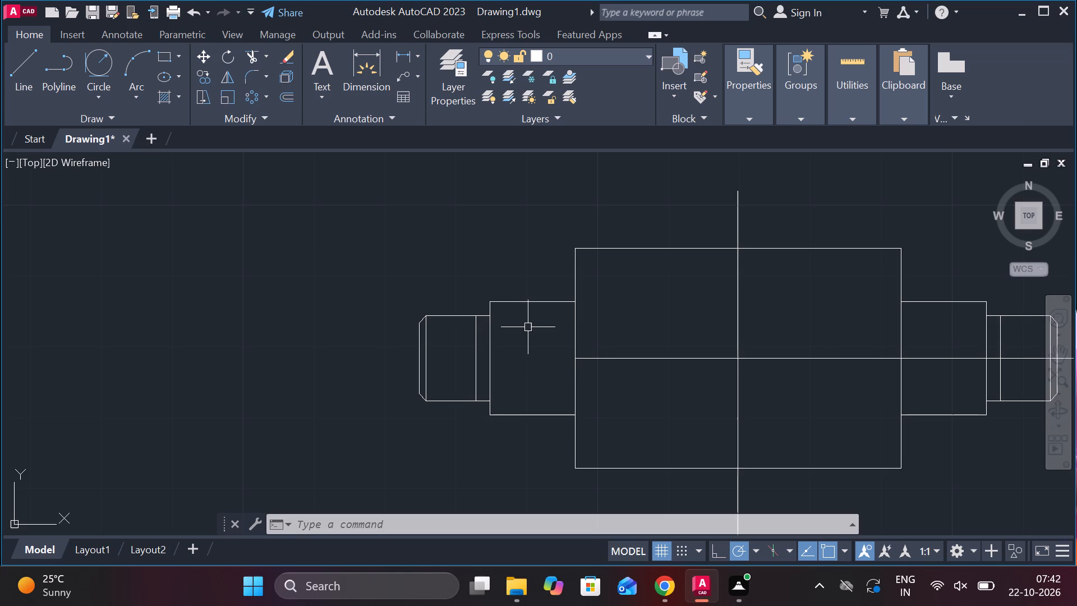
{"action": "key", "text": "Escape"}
Chamfer the upper and lower inner corners of the left end section with length 1 and angle 45 degrees.
{"action": "type", "text": "CHH"}
{"action": "key", "text": "BackSpace"}
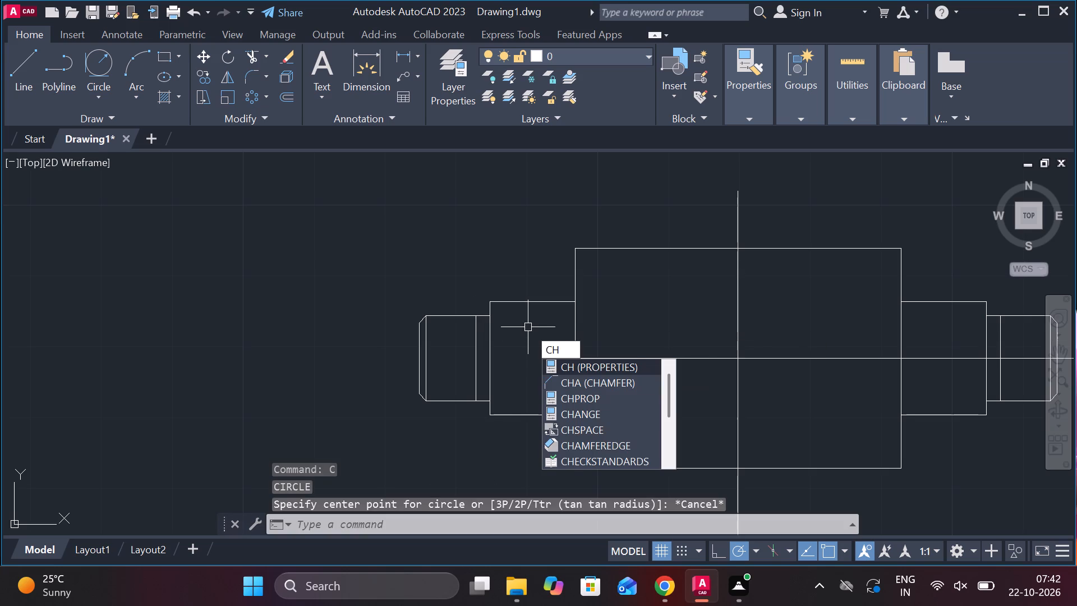
{"action": "left_click", "coordinate": [586, 383]}
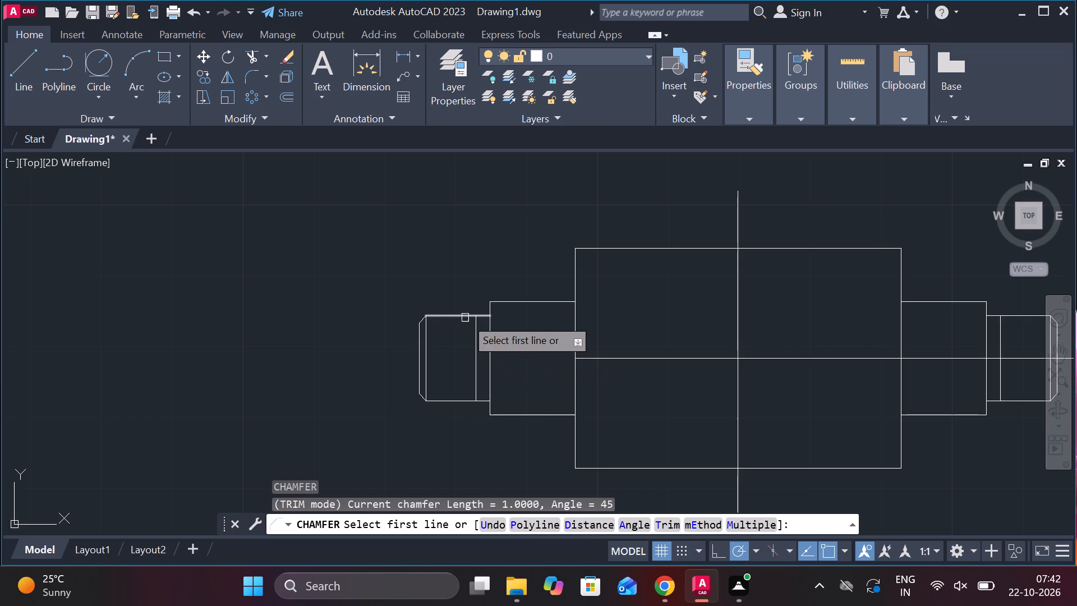
{"action": "left_click", "coordinate": [465, 318]}
{"action": "left_click", "coordinate": [472, 322]}
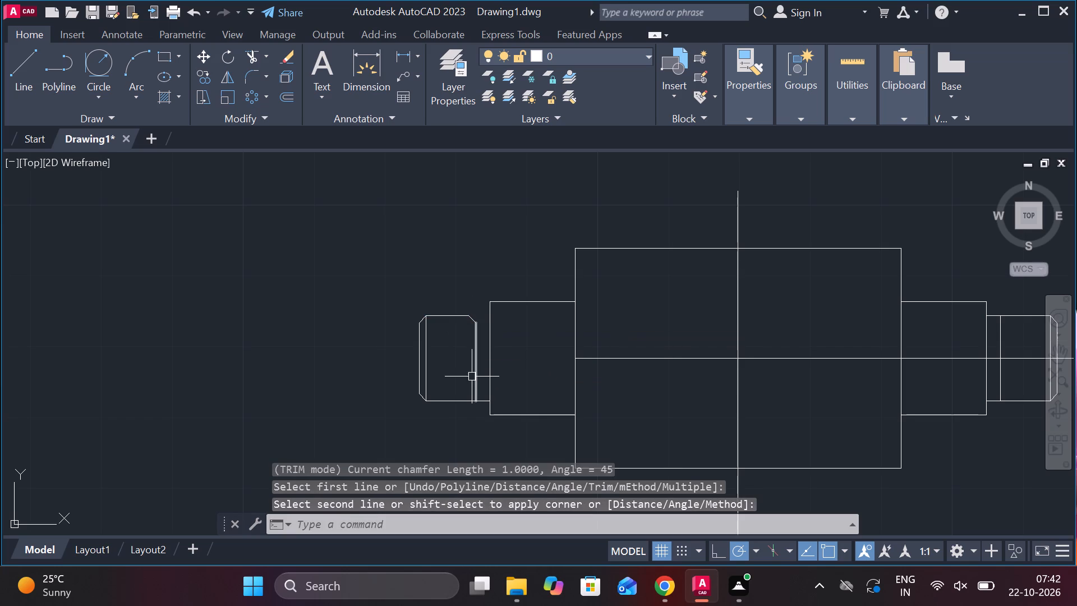
{"action": "key", "text": "space"}
{"action": "left_click", "coordinate": [473, 380]}
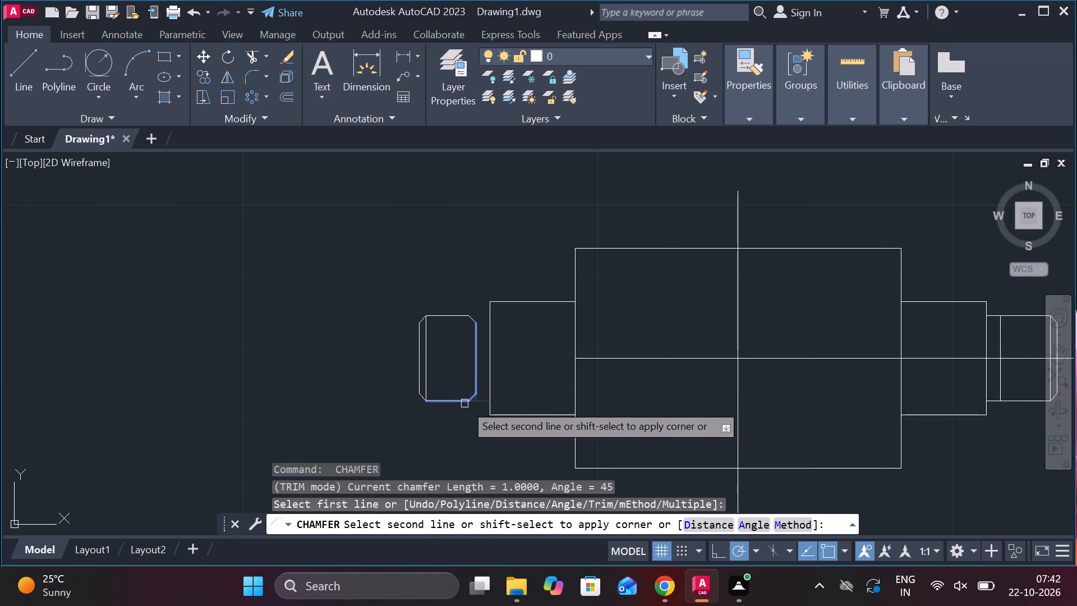
{"action": "left_click", "coordinate": [464, 403]}
Chamfer the upper and lower inner corners of the right end section with length 1 and angle 45 degrees.
{"action": "middle_click_drag", "start_coordinate": [538, 404], "coordinate": [409, 403]}
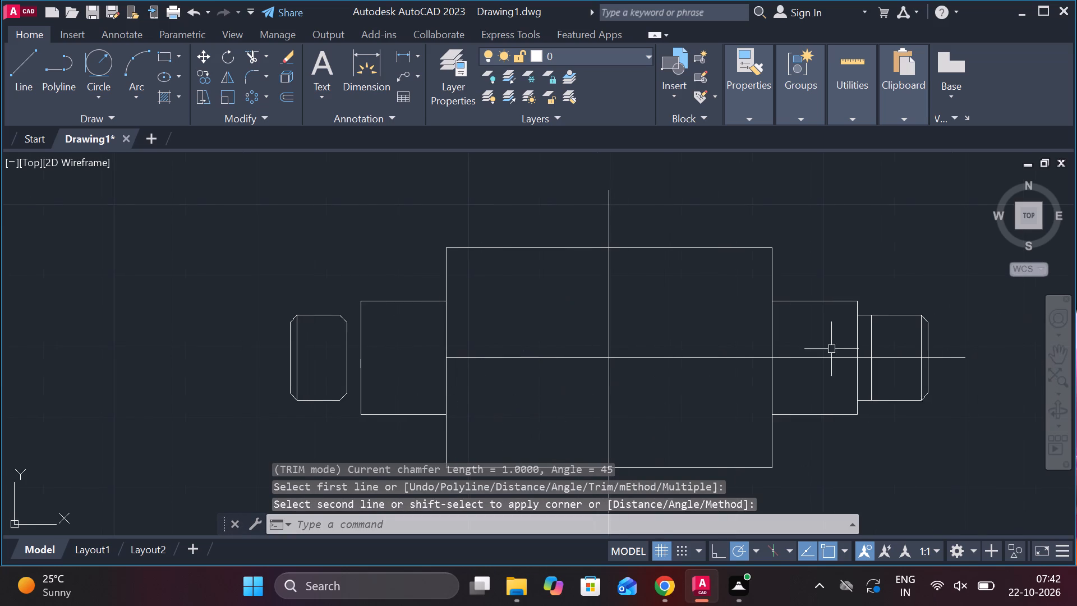
{"action": "scroll", "coordinate": [866, 344], "scroll_direction": "up", "scroll_amount": 2}
{"action": "key", "text": "space"}
{"action": "left_click", "coordinate": [887, 273]}
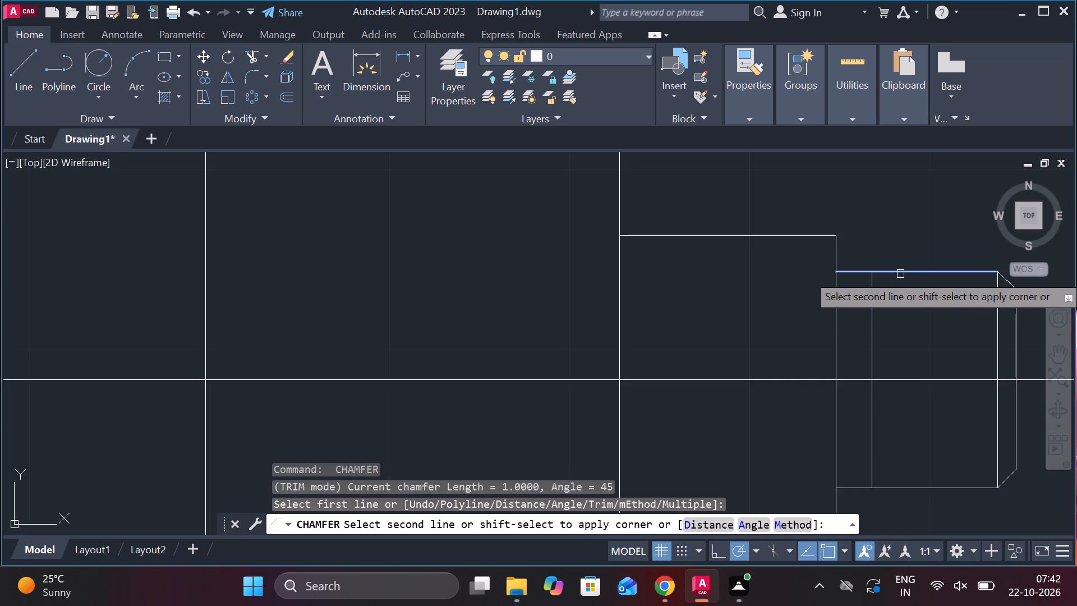
{"action": "left_click", "coordinate": [875, 290]}
{"action": "key", "text": "space"}
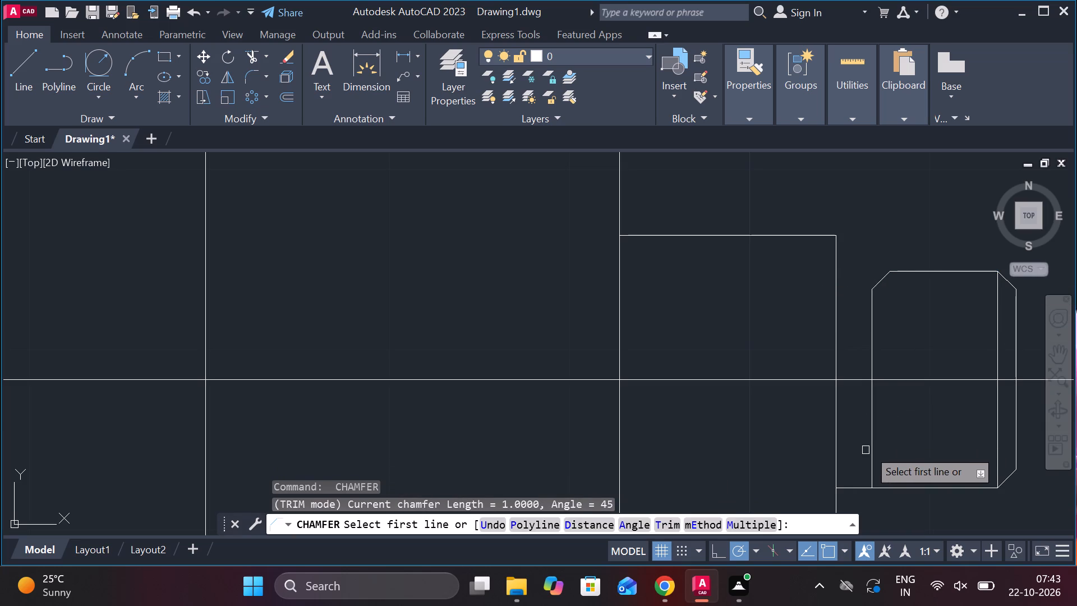
{"action": "left_click", "coordinate": [868, 448]}
{"action": "left_click", "coordinate": [897, 486]}
{"action": "middle_click_drag", "start_coordinate": [903, 448], "coordinate": [795, 412]}
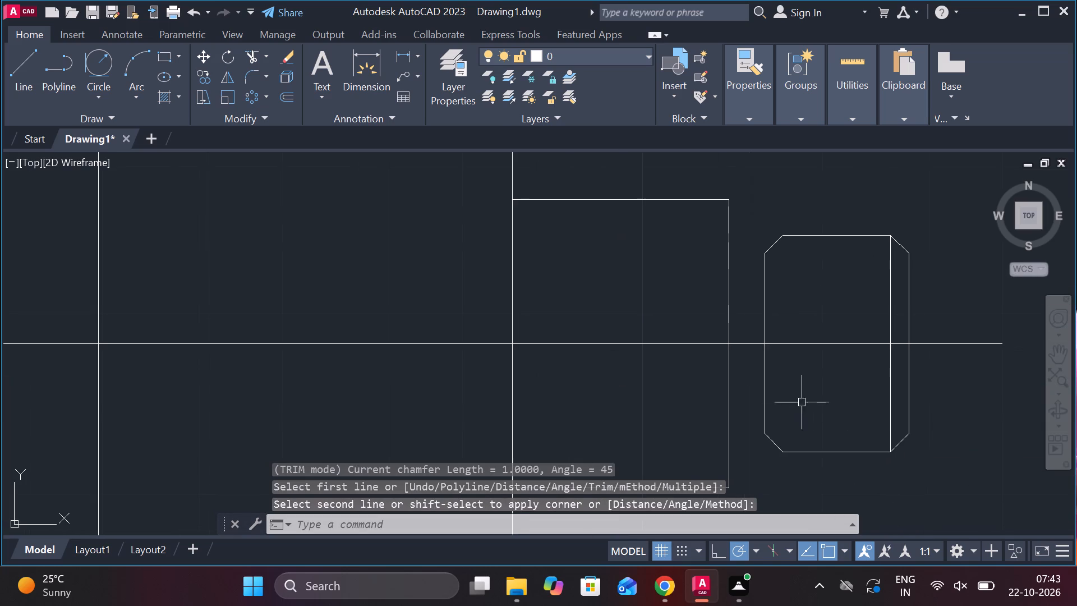
{"action": "key", "text": "Escape"}
Draw a vertical line joining the ends of the two inner-corner chamfers on the right end section.
{"action": "key", "text": "l"}
{"action": "key", "text": "Return"}
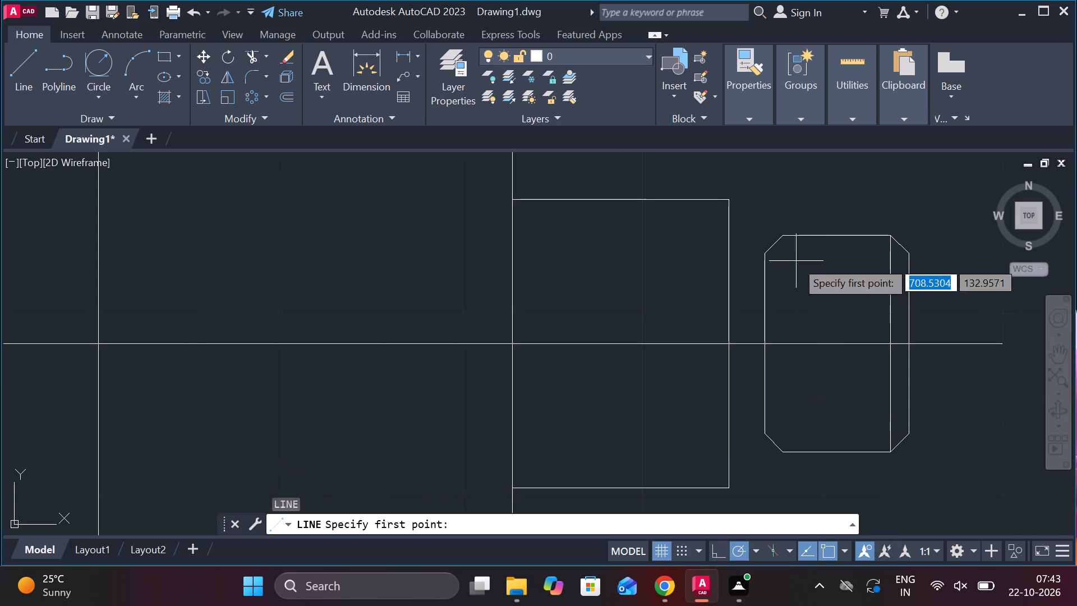
{"action": "left_click", "coordinate": [783, 240]}
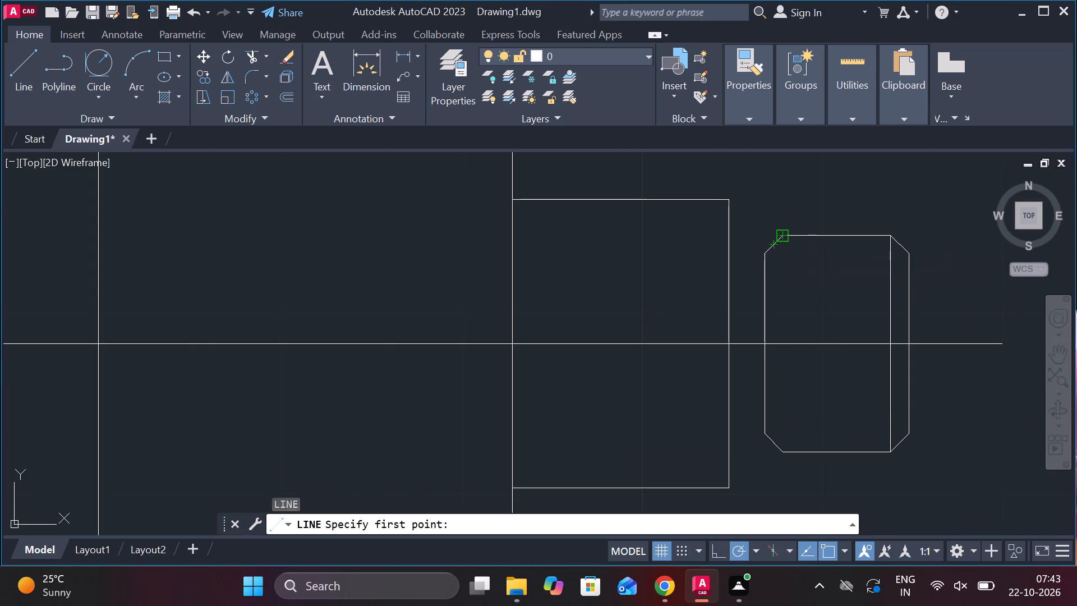
{"action": "left_click", "coordinate": [788, 452]}
{"action": "scroll", "coordinate": [814, 441], "scroll_direction": "down", "scroll_amount": 2}
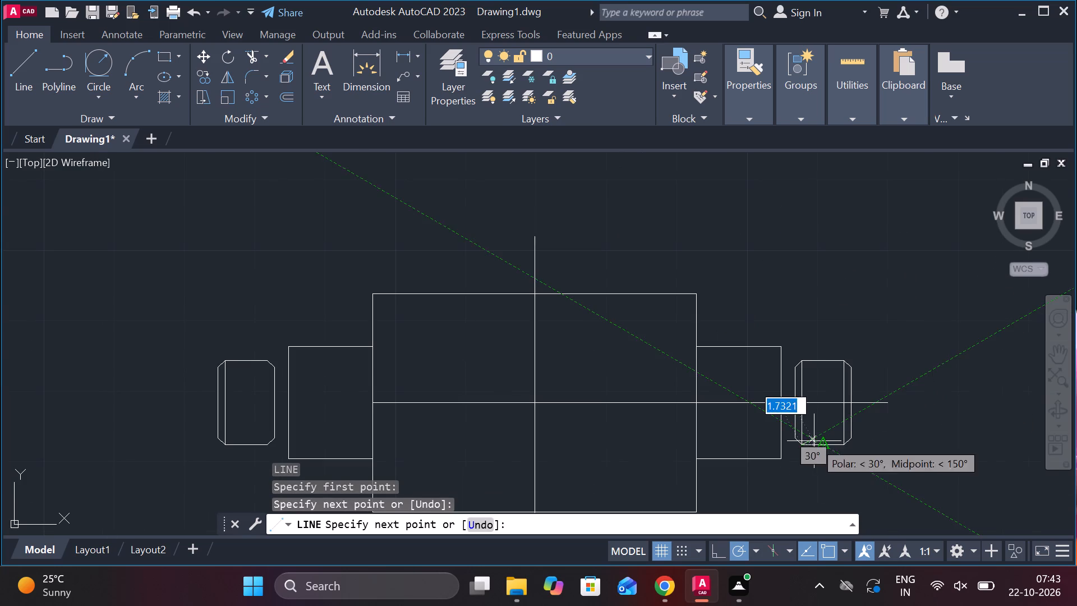
{"action": "key", "text": "Escape"}
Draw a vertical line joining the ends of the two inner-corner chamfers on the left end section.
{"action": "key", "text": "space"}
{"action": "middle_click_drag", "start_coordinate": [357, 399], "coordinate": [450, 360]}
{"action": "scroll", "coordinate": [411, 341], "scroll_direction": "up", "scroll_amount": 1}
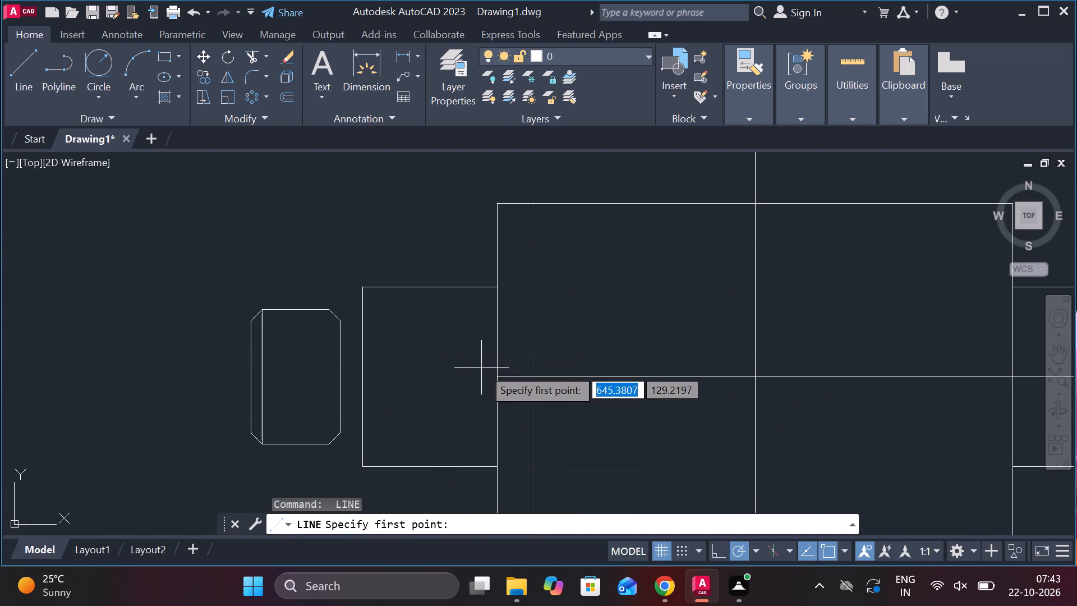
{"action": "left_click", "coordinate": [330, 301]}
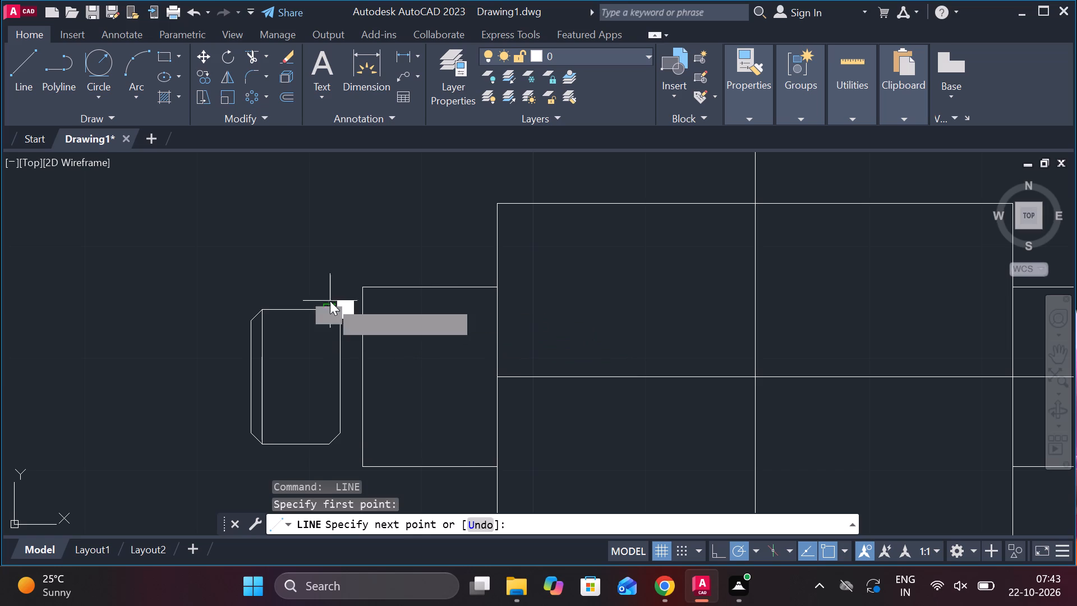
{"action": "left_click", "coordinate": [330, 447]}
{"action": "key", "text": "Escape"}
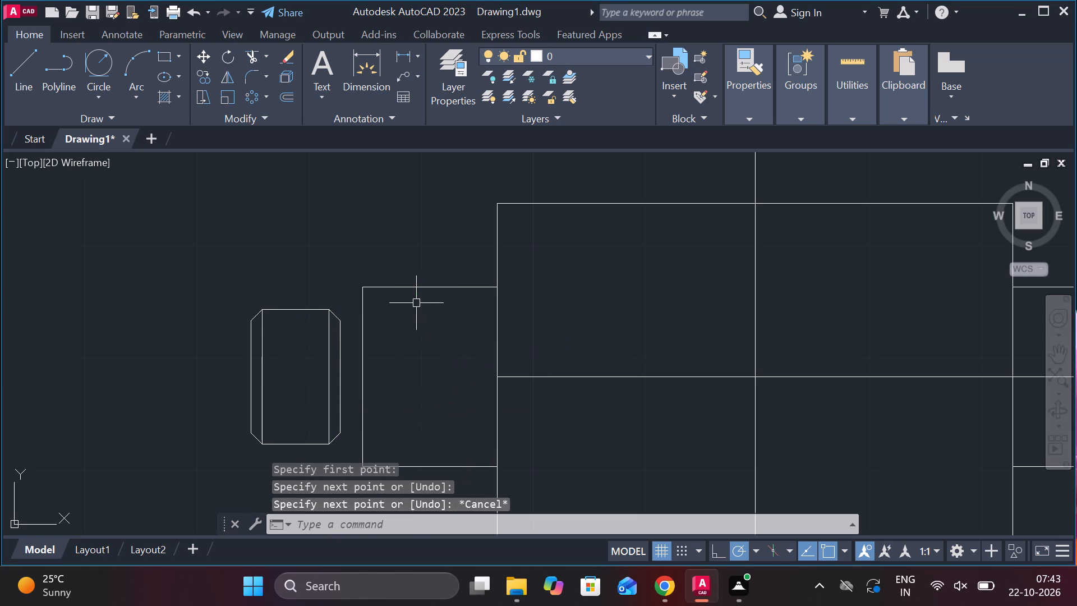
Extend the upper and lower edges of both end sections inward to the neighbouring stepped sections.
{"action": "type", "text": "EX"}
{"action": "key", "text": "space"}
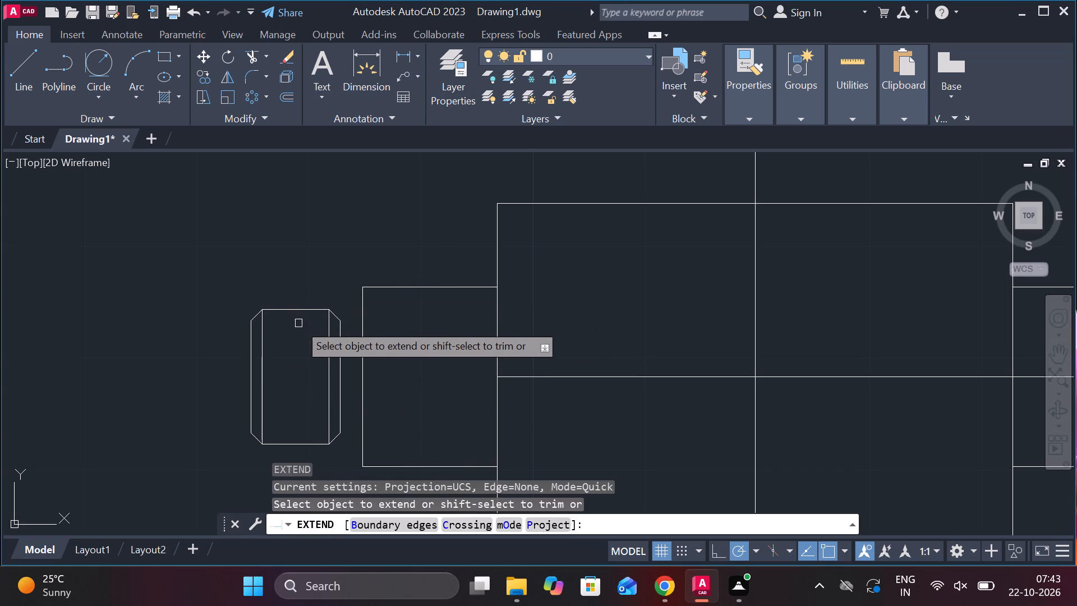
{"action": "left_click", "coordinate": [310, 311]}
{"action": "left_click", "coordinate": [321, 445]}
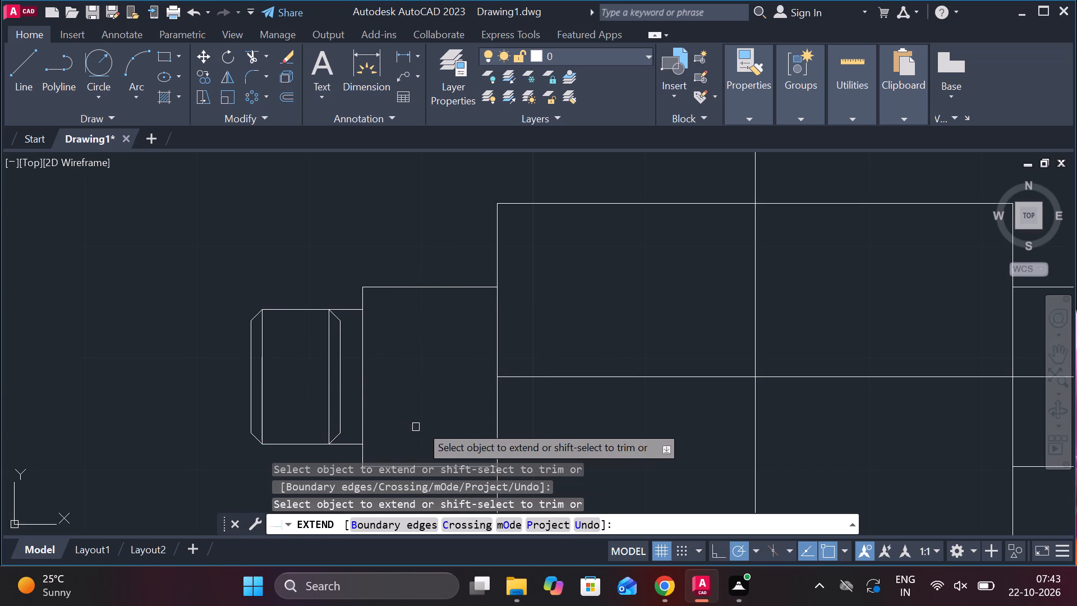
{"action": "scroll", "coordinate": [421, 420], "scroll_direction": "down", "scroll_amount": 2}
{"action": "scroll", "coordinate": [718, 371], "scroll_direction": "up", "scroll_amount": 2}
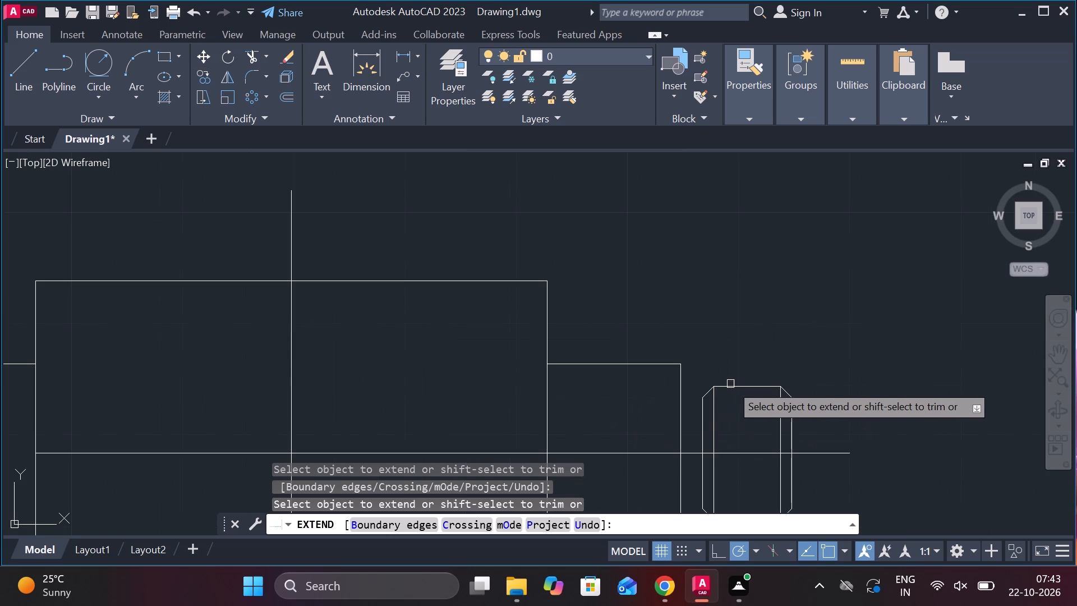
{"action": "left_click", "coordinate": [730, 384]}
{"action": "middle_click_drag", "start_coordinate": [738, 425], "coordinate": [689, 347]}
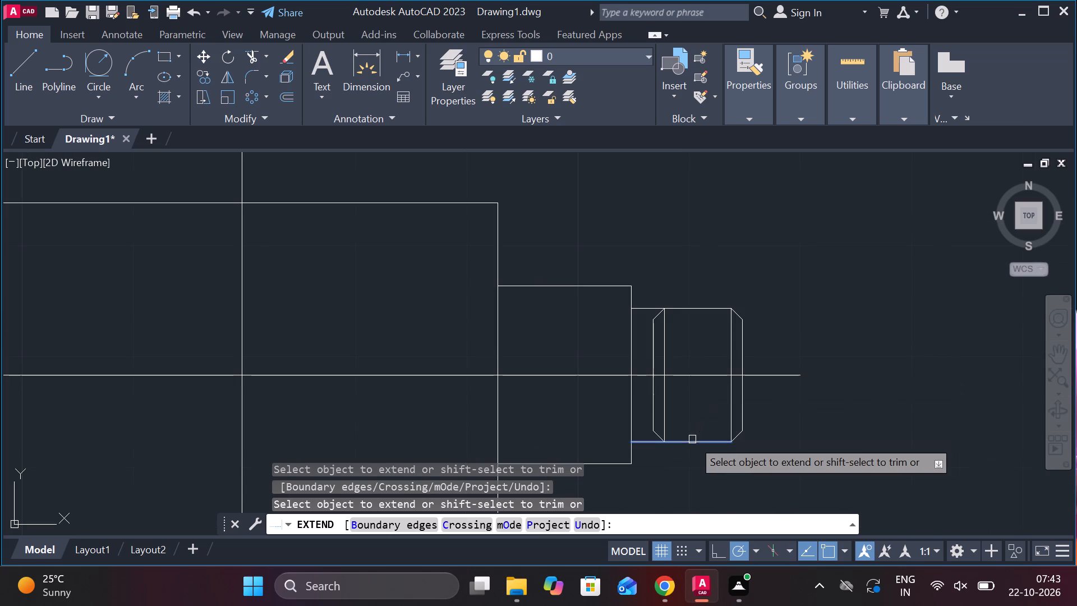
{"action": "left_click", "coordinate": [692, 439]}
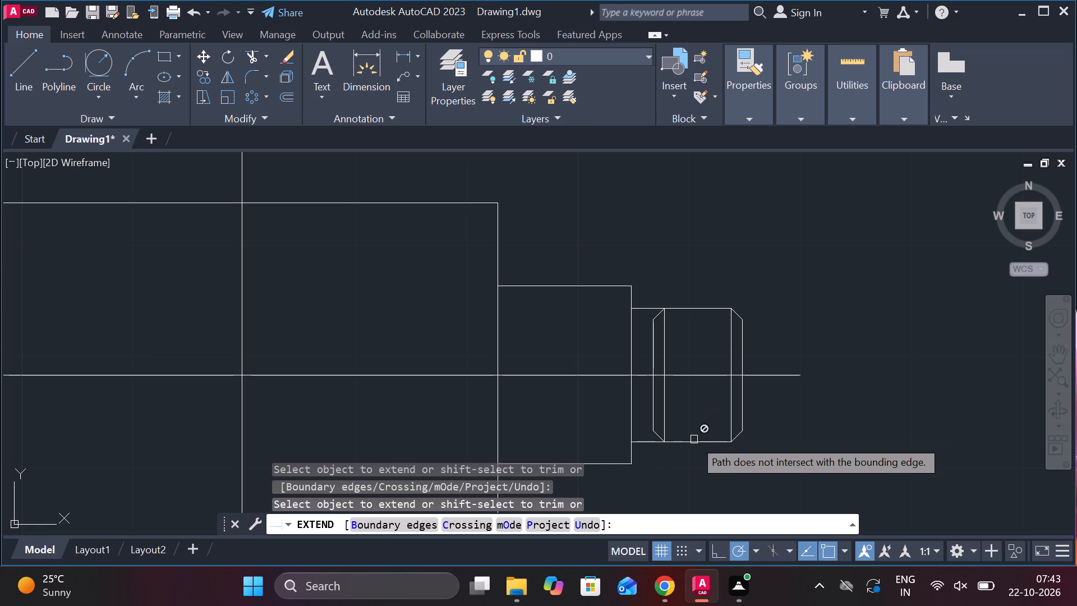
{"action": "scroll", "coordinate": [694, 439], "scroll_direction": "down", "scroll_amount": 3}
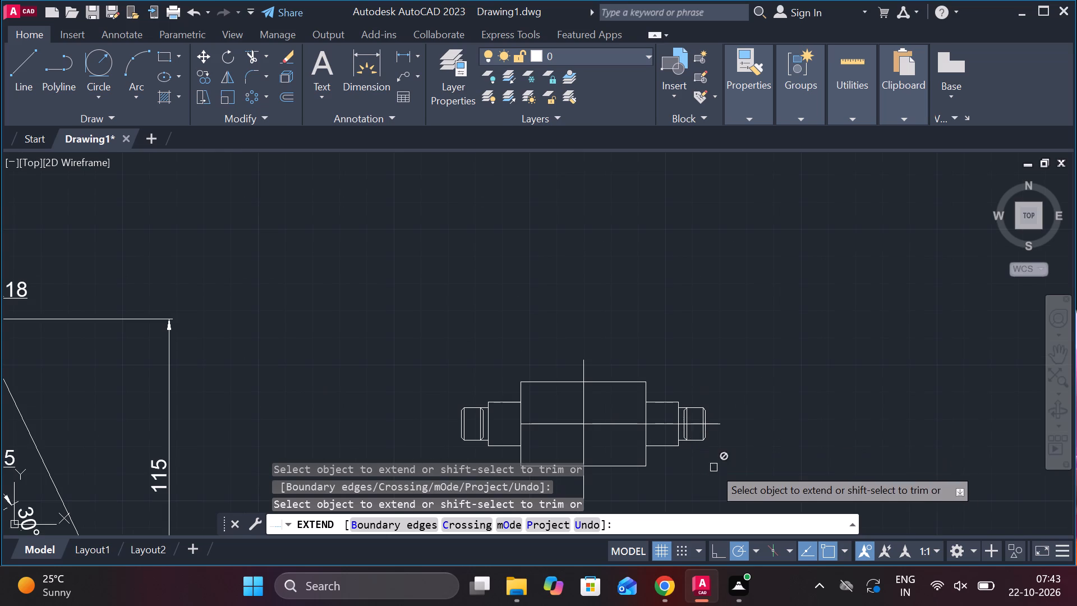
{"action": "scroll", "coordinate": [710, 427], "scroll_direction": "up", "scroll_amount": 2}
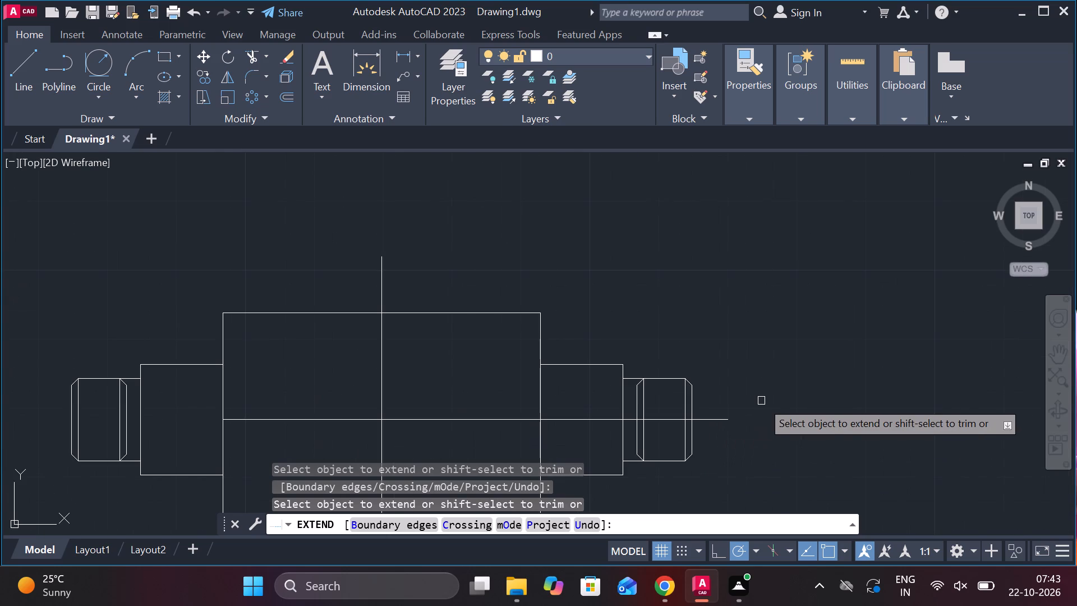
Undo the edge extensions, the joining lines and the inner-corner chamfers on both end sections.
{"action": "key", "text": "ctrl+z"}
{"action": "key", "text": "ctrl+z"}
{"action": "key", "text": "ctrl+z"}
{"action": "key", "text": "ctrl+z"}
{"action": "key", "text": "ctrl+z"}
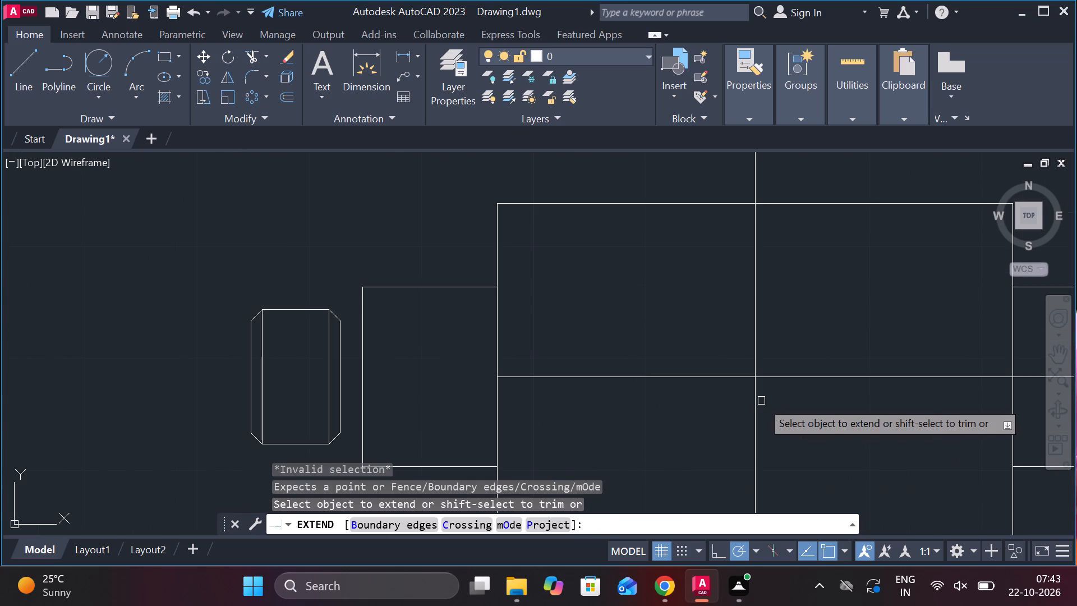
{"action": "key", "text": "ctrl+z"}
{"action": "key", "text": "ctrl+z"}
{"action": "key", "text": "ctrl+z"}
{"action": "key", "text": "Escape"}
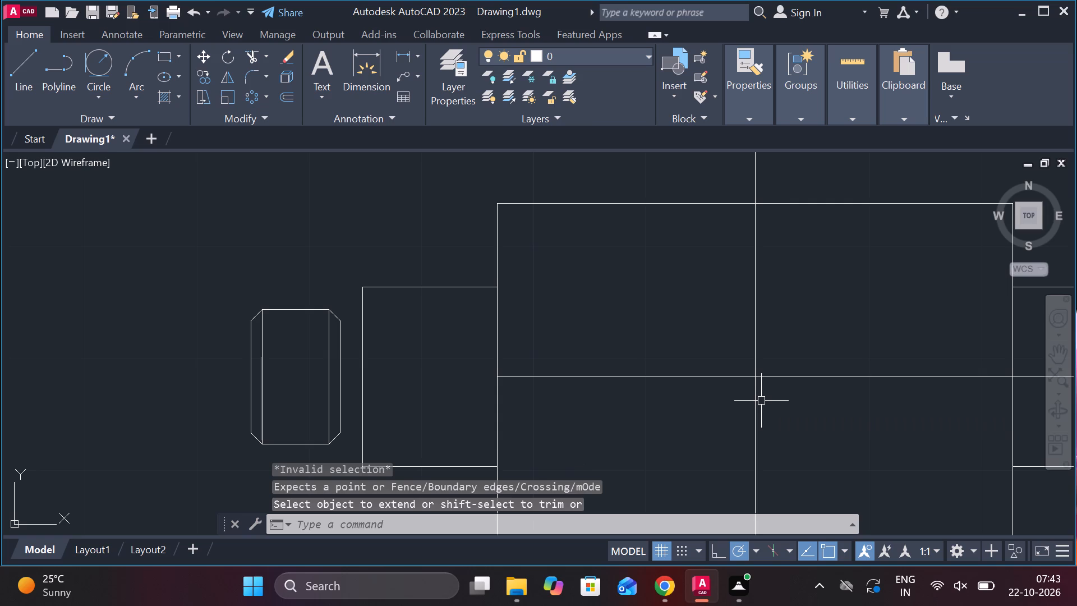
{"action": "key", "text": "ctrl+z"}
{"action": "key", "text": "ctrl+z"}
{"action": "key", "text": "ctrl+z"}
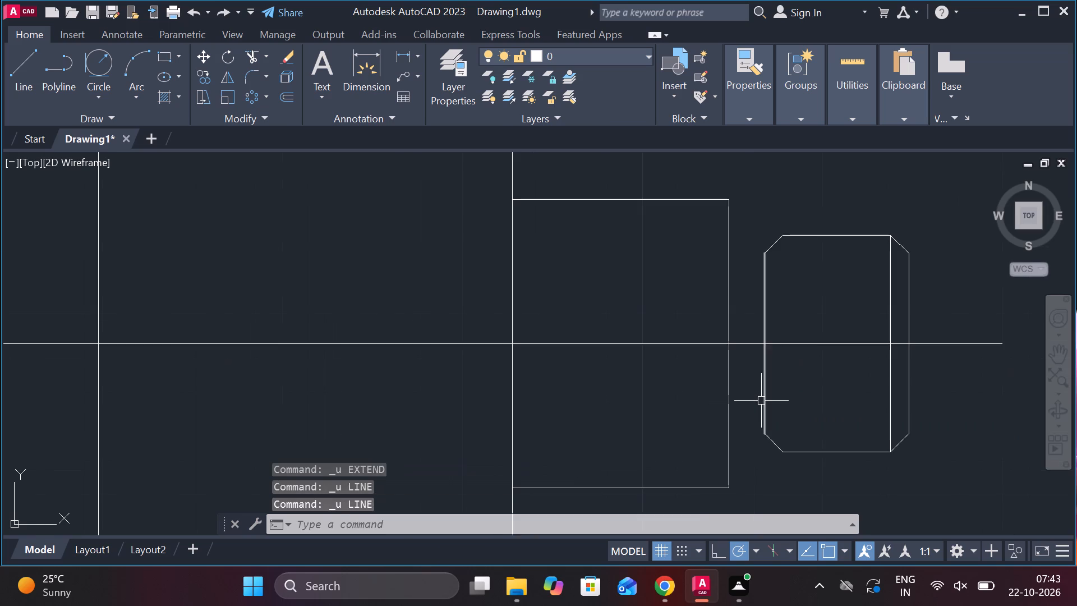
{"action": "key", "text": "ctrl+z"}
{"action": "key", "text": "ctrl+z"}
{"action": "key", "text": "ctrl+z"}
{"action": "key", "text": "ctrl+z"}
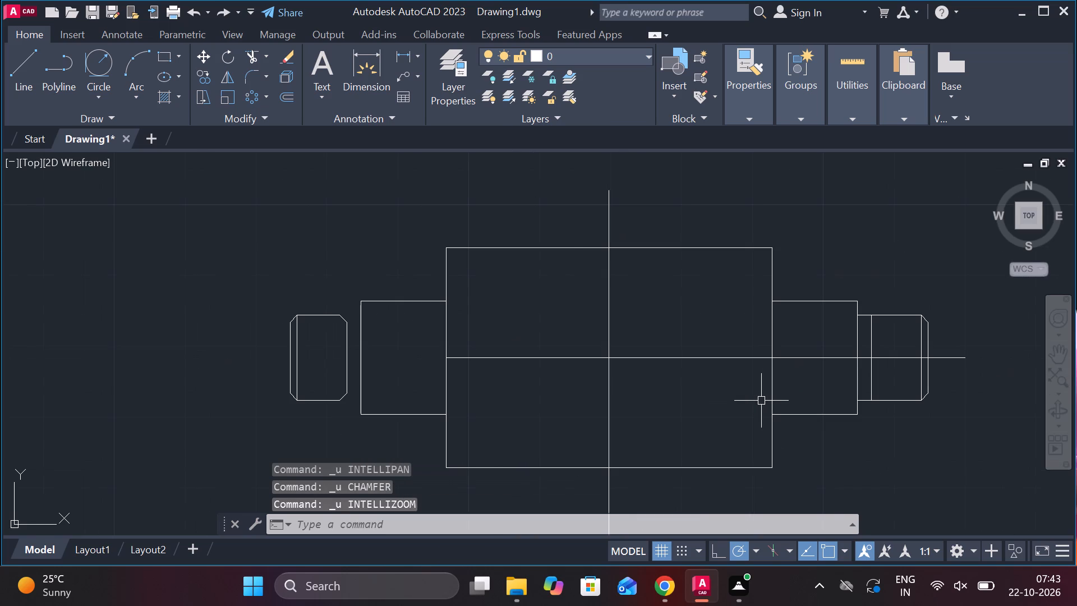
{"action": "key", "text": "ctrl+z"}
{"action": "key", "text": "ctrl+z"}
{"action": "key", "text": "ctrl+z"}
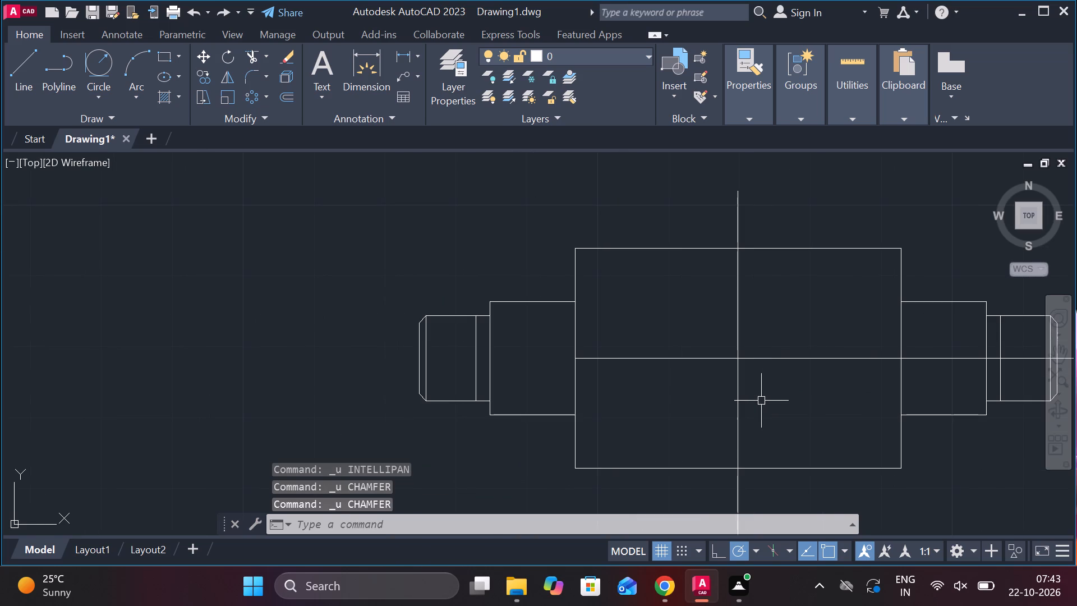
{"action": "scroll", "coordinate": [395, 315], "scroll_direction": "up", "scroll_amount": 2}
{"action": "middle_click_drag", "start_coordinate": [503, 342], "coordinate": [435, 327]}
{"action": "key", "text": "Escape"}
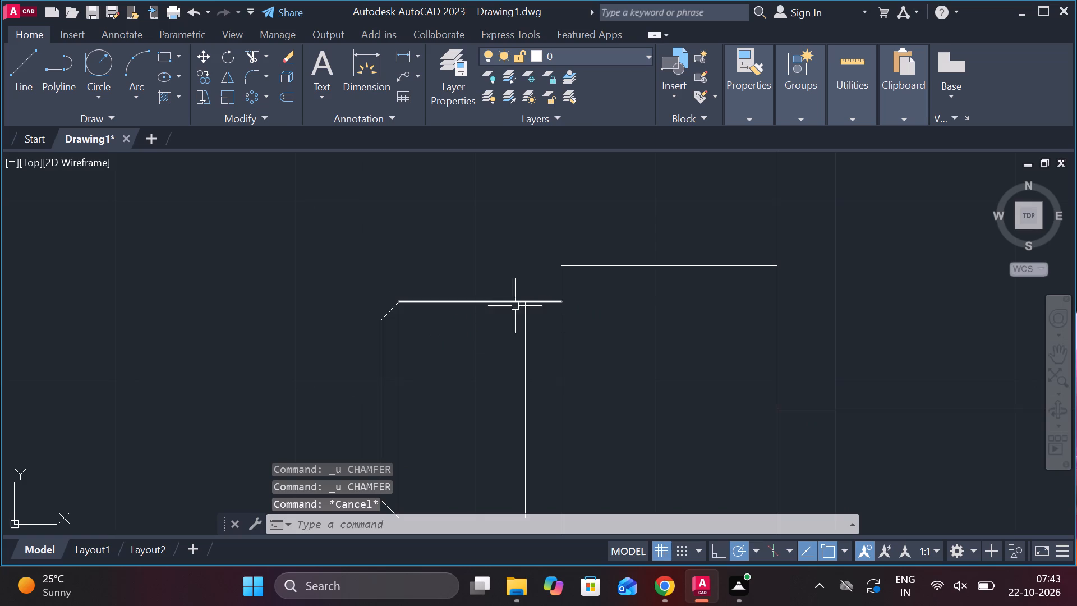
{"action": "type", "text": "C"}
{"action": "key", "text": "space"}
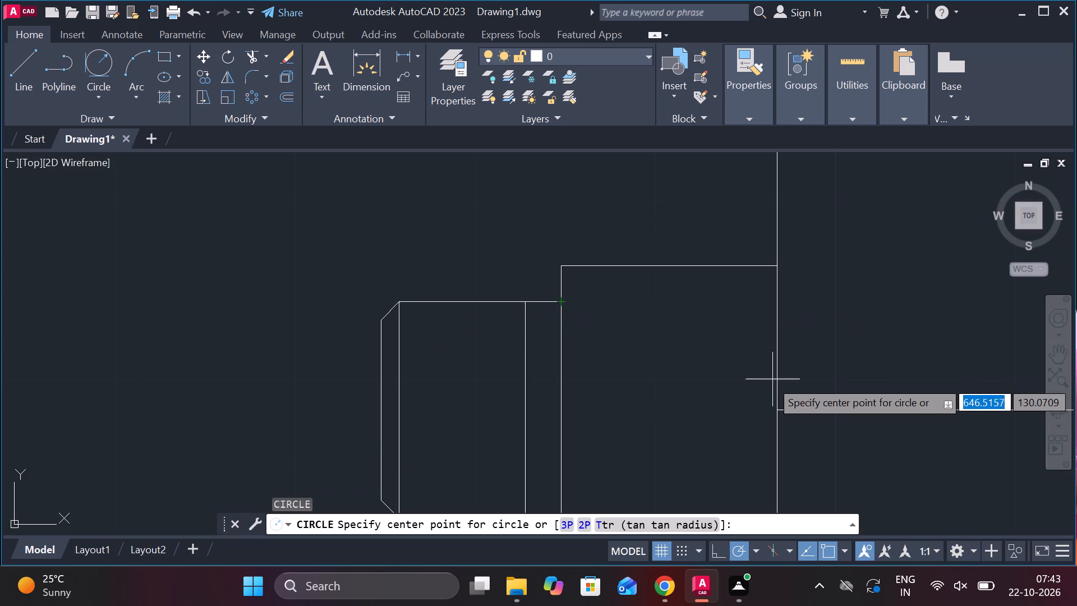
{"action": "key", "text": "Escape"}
Chamfer the left end section's inner vertical line with the short upper and lower edges beside the stepped section, length 1 and angle 45 degrees.
{"action": "type", "text": "CH"}
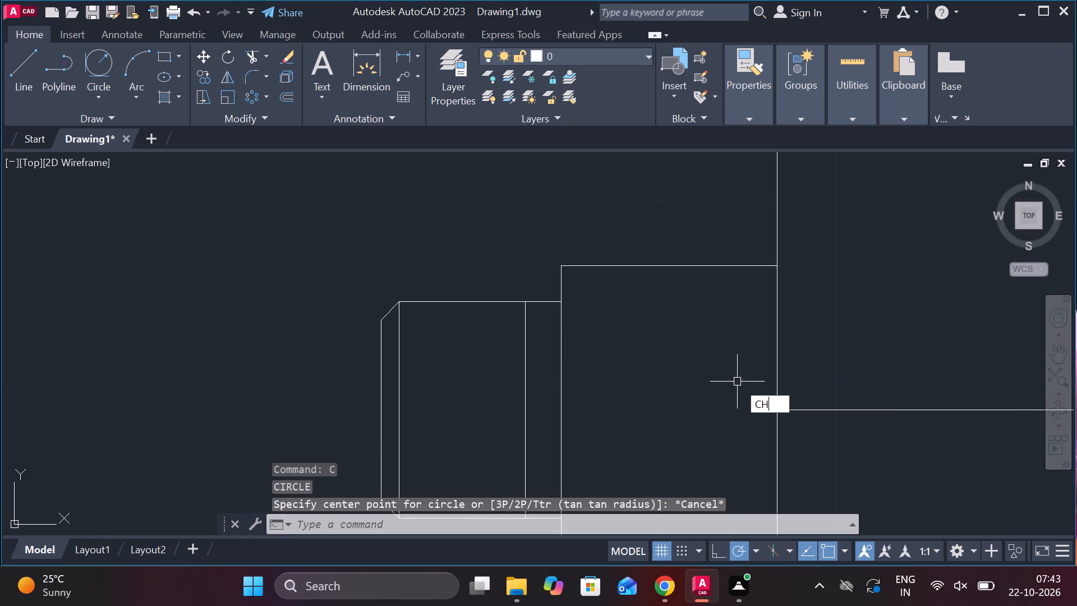
{"action": "left_click", "coordinate": [779, 441]}
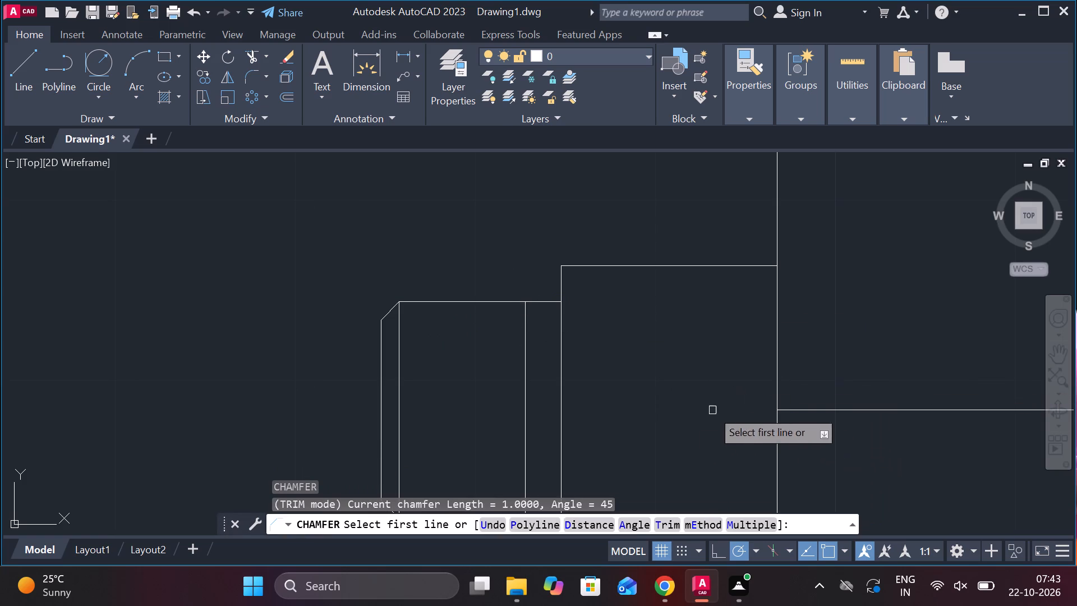
{"action": "left_click", "coordinate": [638, 522]}
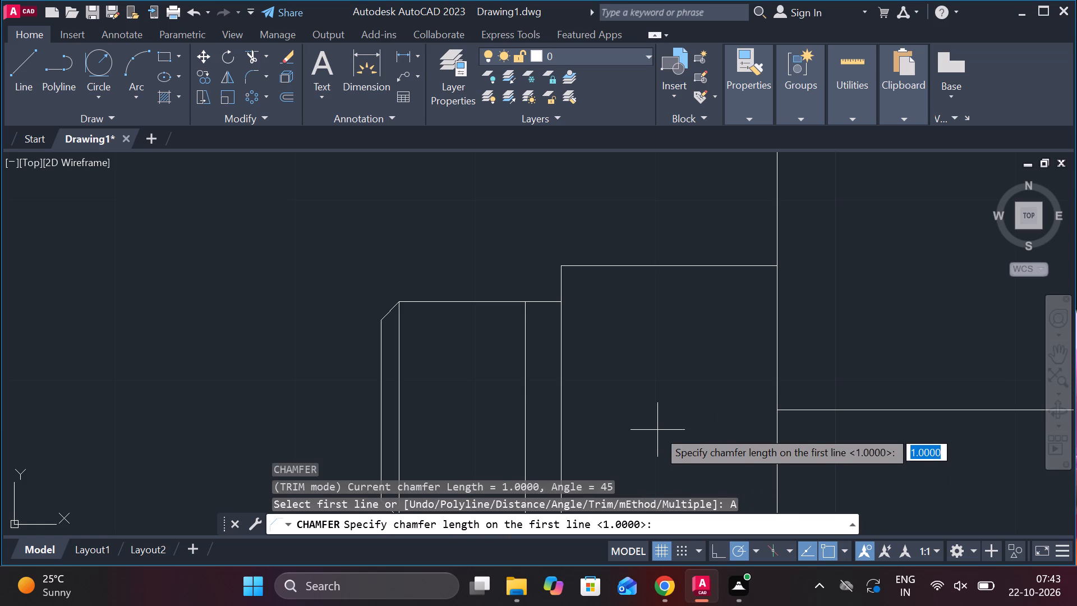
{"action": "key", "text": "space"}
{"action": "key", "text": "space"}
{"action": "left_click", "coordinate": [526, 323]}
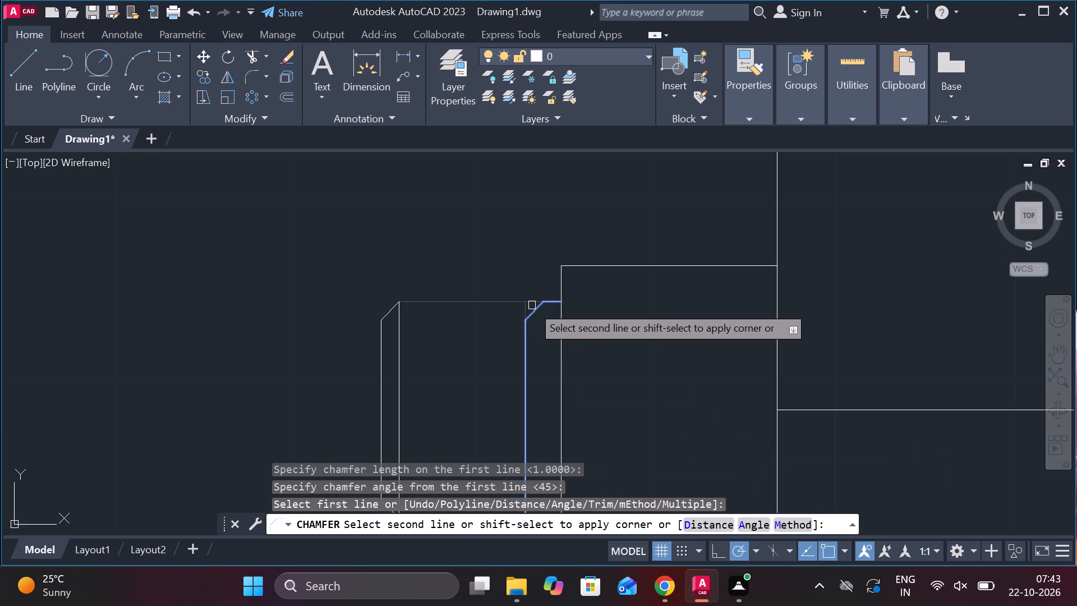
{"action": "left_click", "coordinate": [532, 305]}
{"action": "scroll", "coordinate": [589, 358], "scroll_direction": "down", "scroll_amount": 2}
{"action": "middle_click_drag", "start_coordinate": [597, 368], "coordinate": [576, 338]}
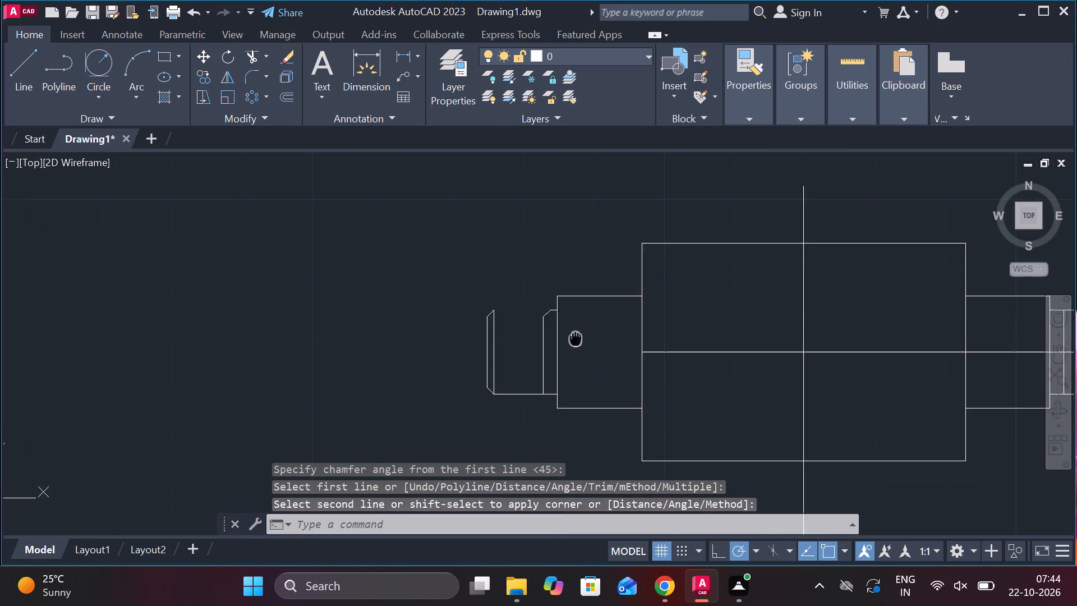
{"action": "scroll", "coordinate": [559, 378], "scroll_direction": "up", "scroll_amount": 2}
{"action": "key", "text": "space"}
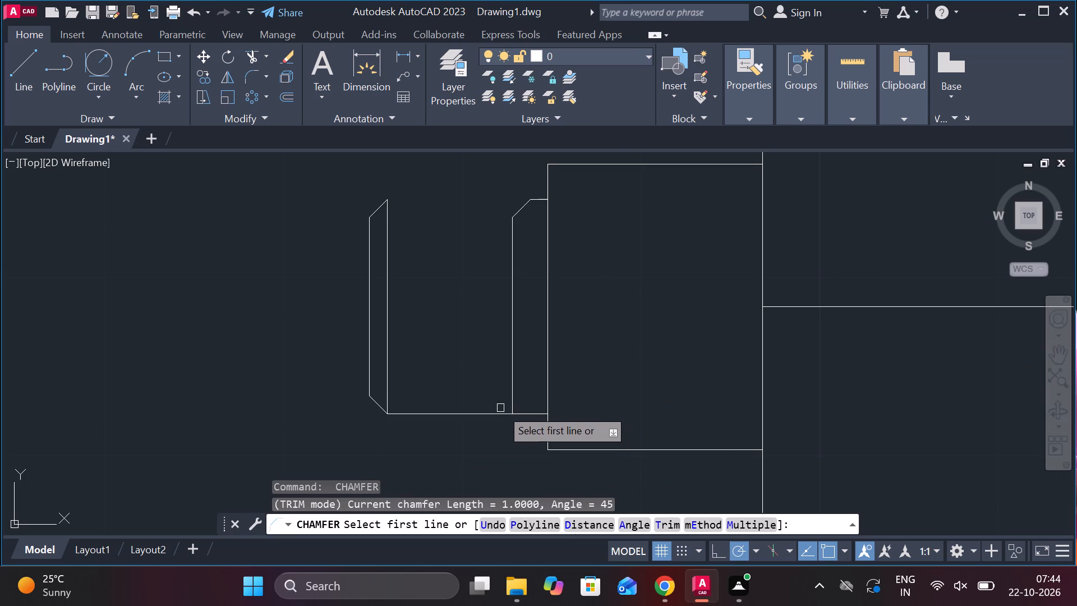
{"action": "left_click", "coordinate": [510, 398]}
{"action": "left_click", "coordinate": [530, 411]}
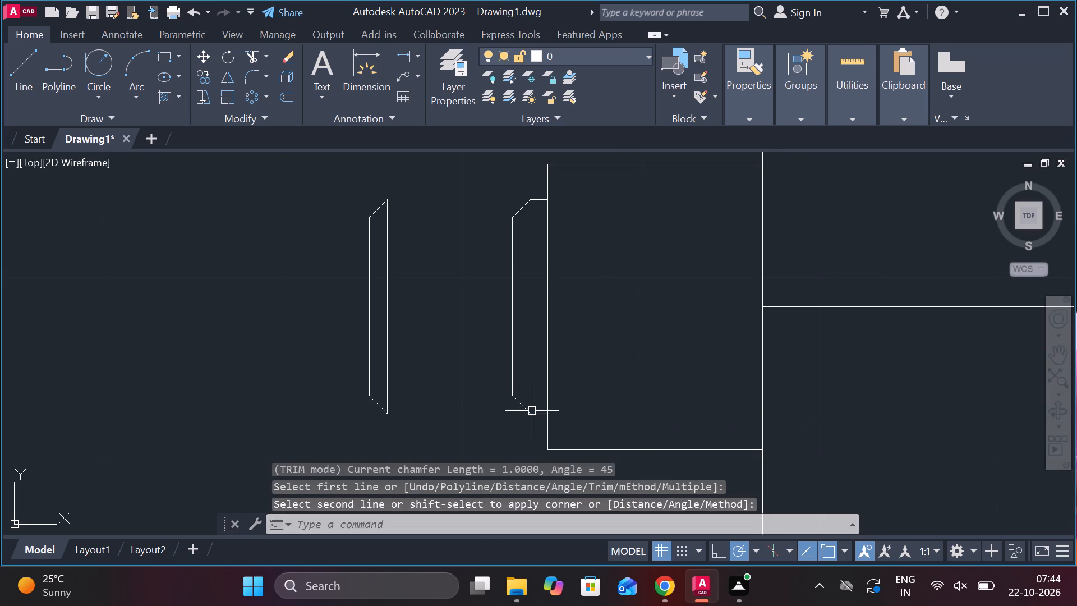
Chamfer the right end section's inner vertical line with the short upper and lower edges beside the stepped section, length 1 and angle 45 degrees.
{"action": "scroll", "coordinate": [572, 387], "scroll_direction": "down", "scroll_amount": 1}
{"action": "middle_click_drag", "start_coordinate": [572, 387], "coordinate": [319, 374]}
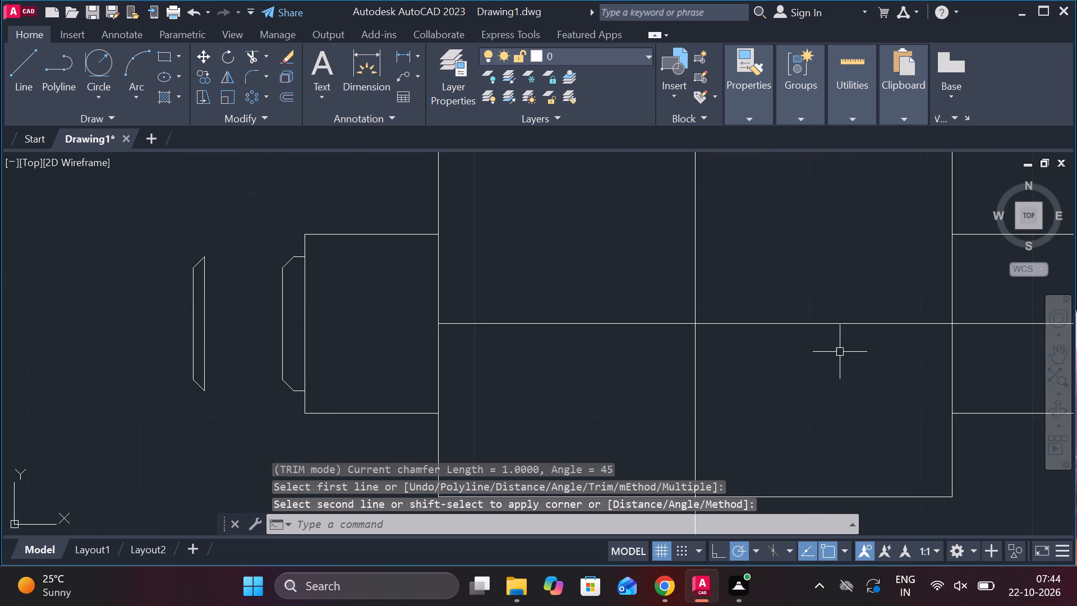
{"action": "middle_click_drag", "start_coordinate": [841, 351], "coordinate": [719, 359]}
{"action": "scroll", "coordinate": [634, 352], "scroll_direction": "down", "scroll_amount": 1}
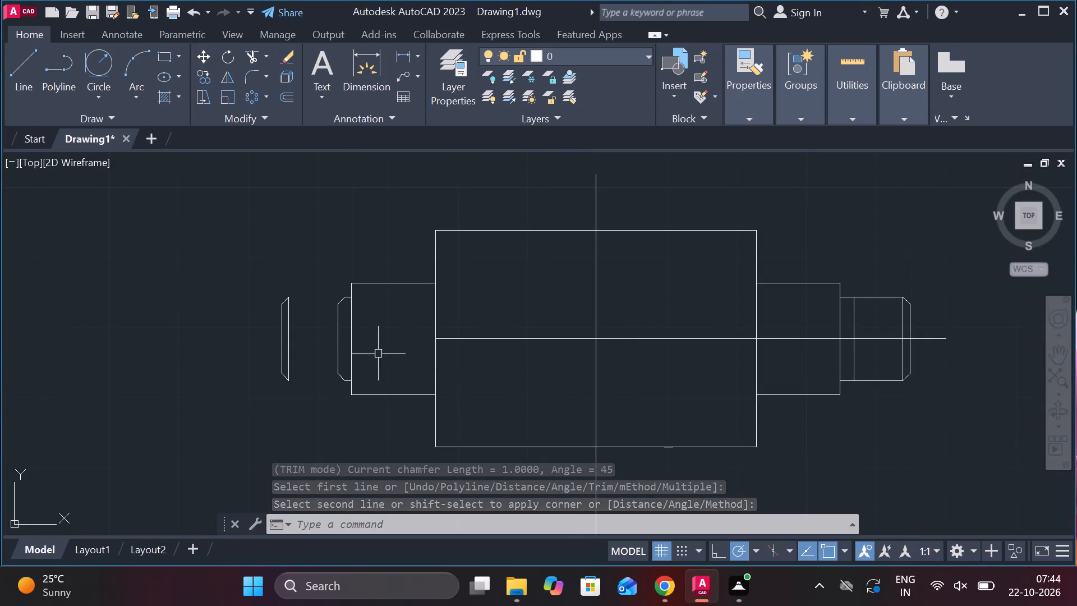
{"action": "scroll", "coordinate": [800, 313], "scroll_direction": "up", "scroll_amount": 2}
{"action": "middle_click_drag", "start_coordinate": [880, 333], "coordinate": [757, 335]}
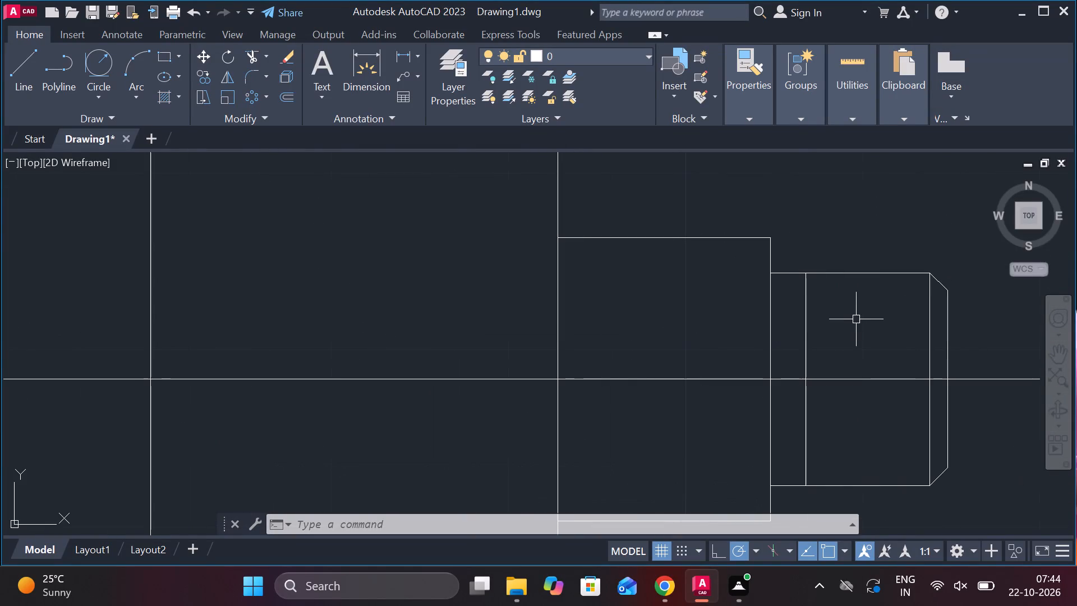
{"action": "key", "text": "space"}
{"action": "left_click", "coordinate": [806, 290]}
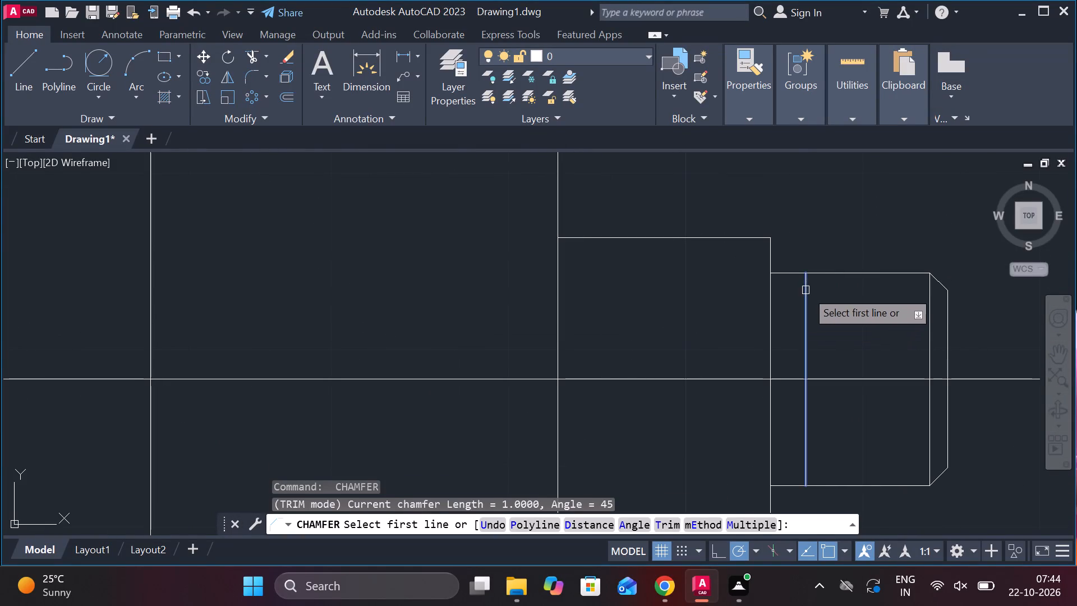
{"action": "left_click", "coordinate": [786, 275]}
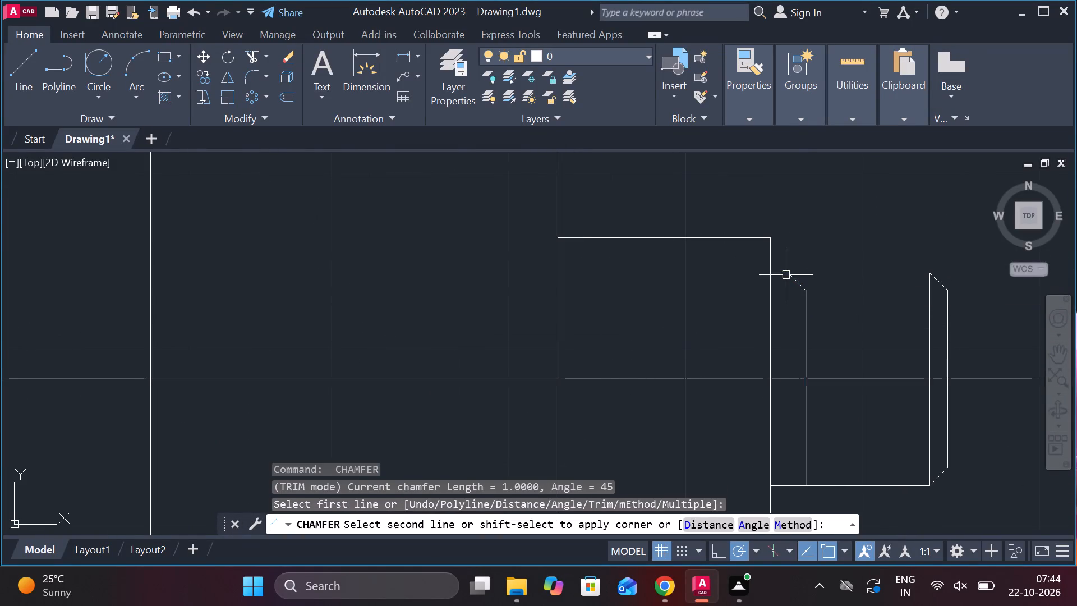
{"action": "key", "text": "space"}
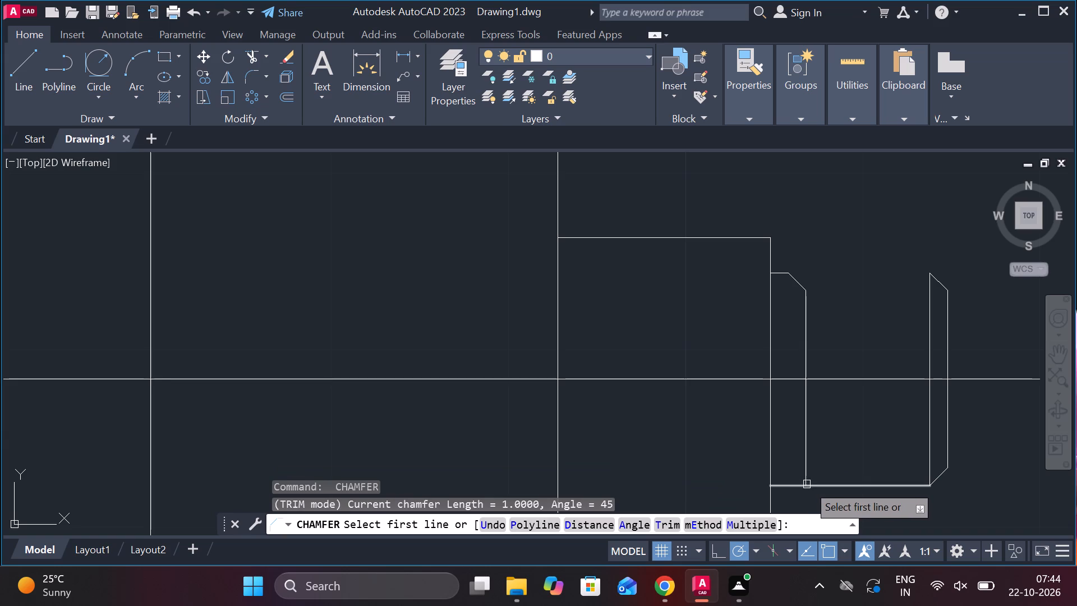
{"action": "left_click", "coordinate": [804, 475]}
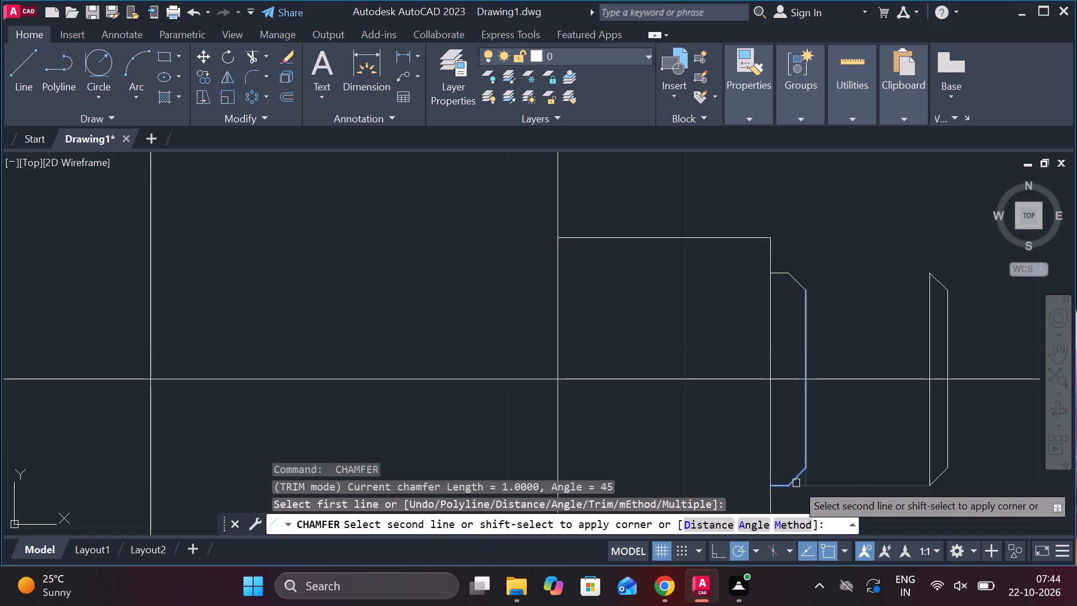
{"action": "left_click", "coordinate": [796, 483]}
{"action": "key", "text": "Escape"}
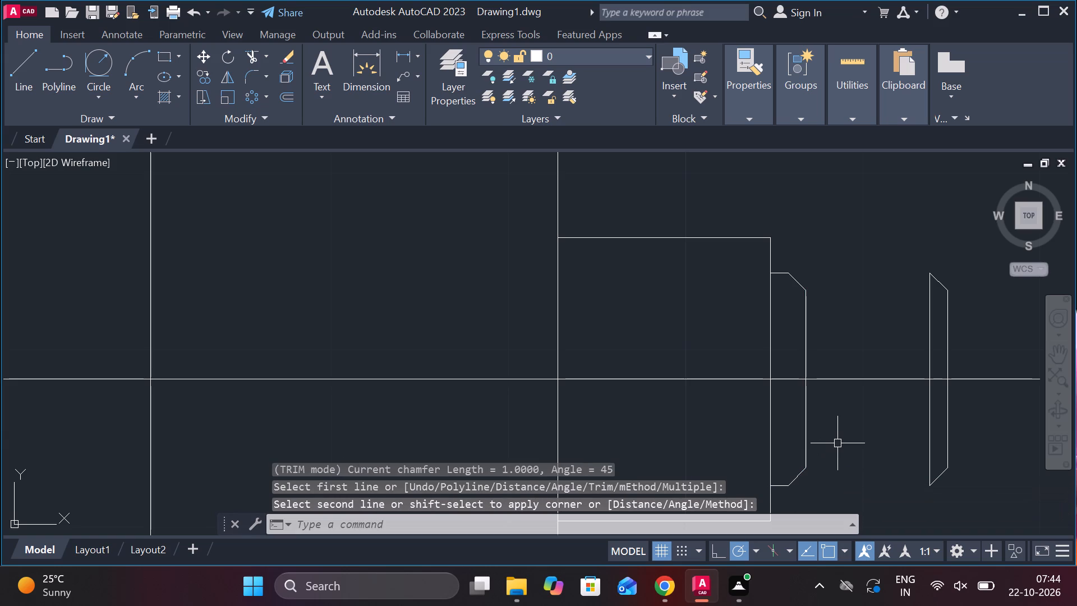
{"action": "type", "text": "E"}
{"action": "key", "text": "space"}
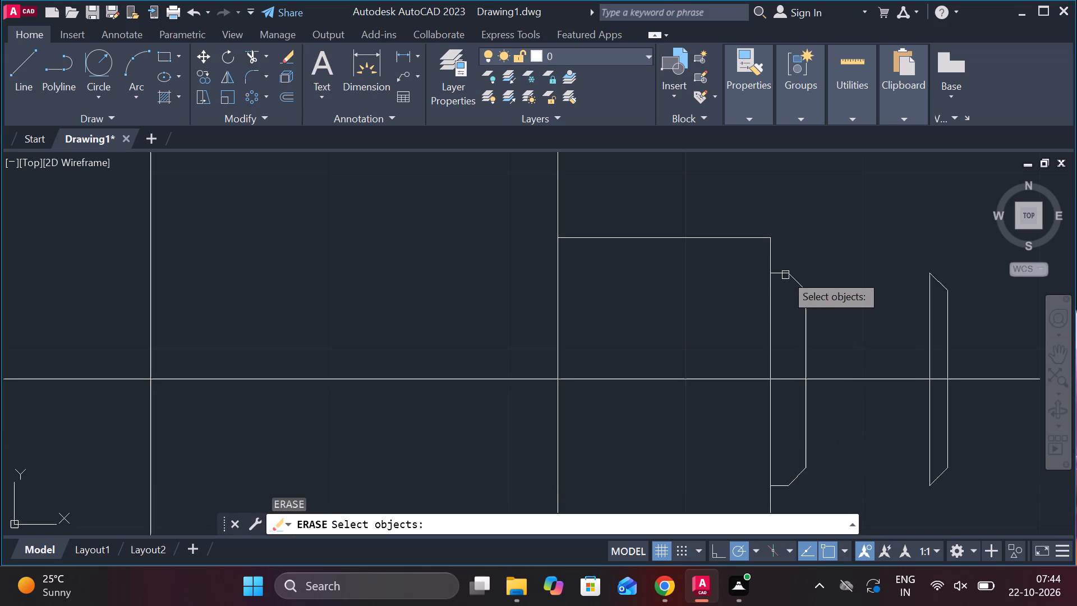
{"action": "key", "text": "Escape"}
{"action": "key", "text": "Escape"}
Extend the right end section's short upper and lower edges outward to the vertical line at the outer chamfers.
{"action": "type", "text": "EX"}
{"action": "key", "text": "space"}
{"action": "left_click", "coordinate": [784, 277]}
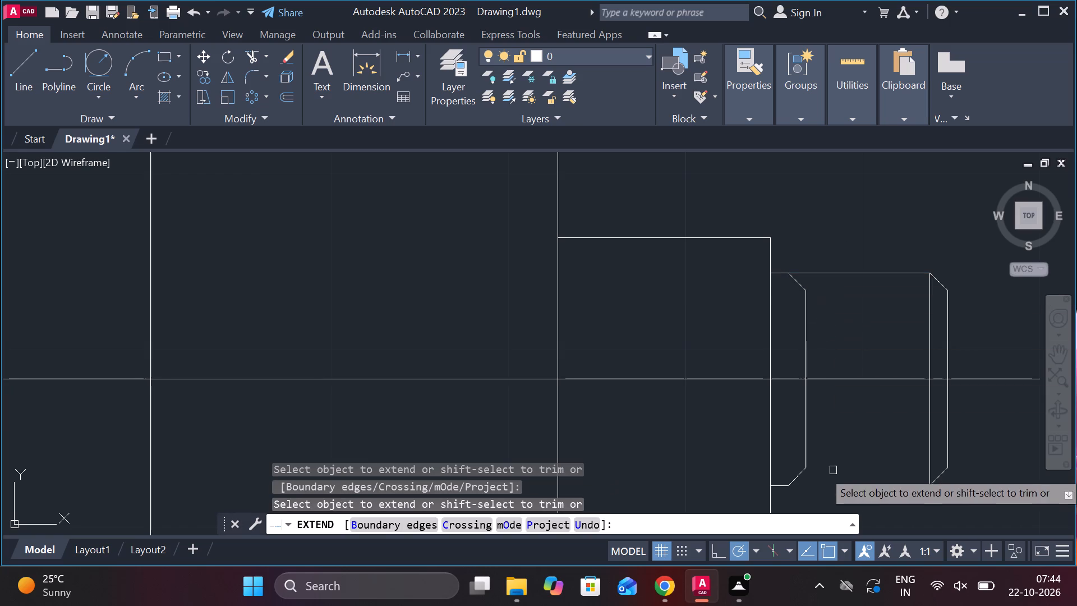
{"action": "left_click", "coordinate": [780, 489]}
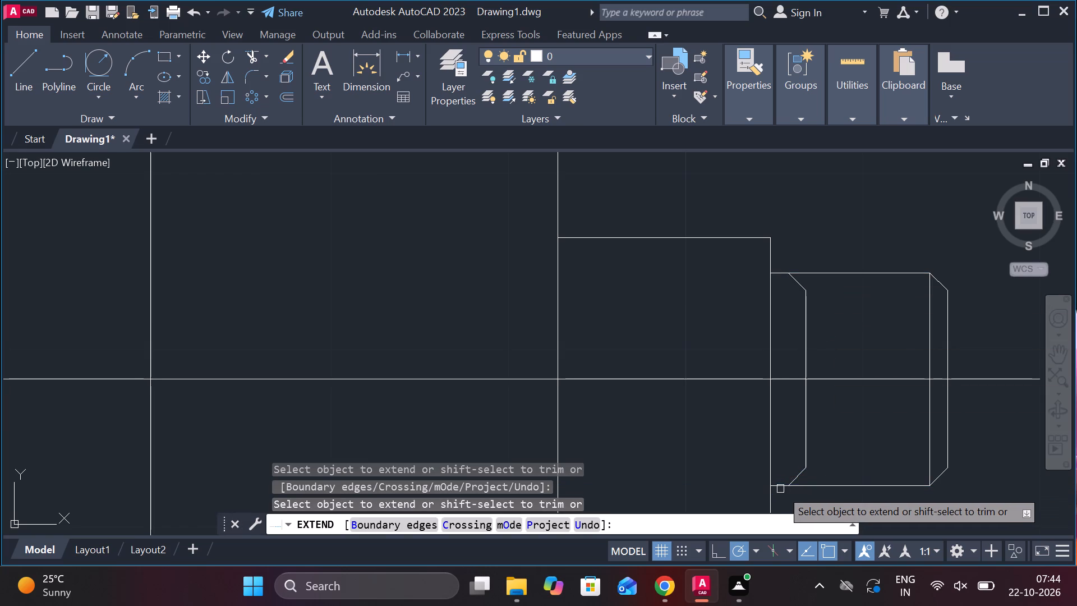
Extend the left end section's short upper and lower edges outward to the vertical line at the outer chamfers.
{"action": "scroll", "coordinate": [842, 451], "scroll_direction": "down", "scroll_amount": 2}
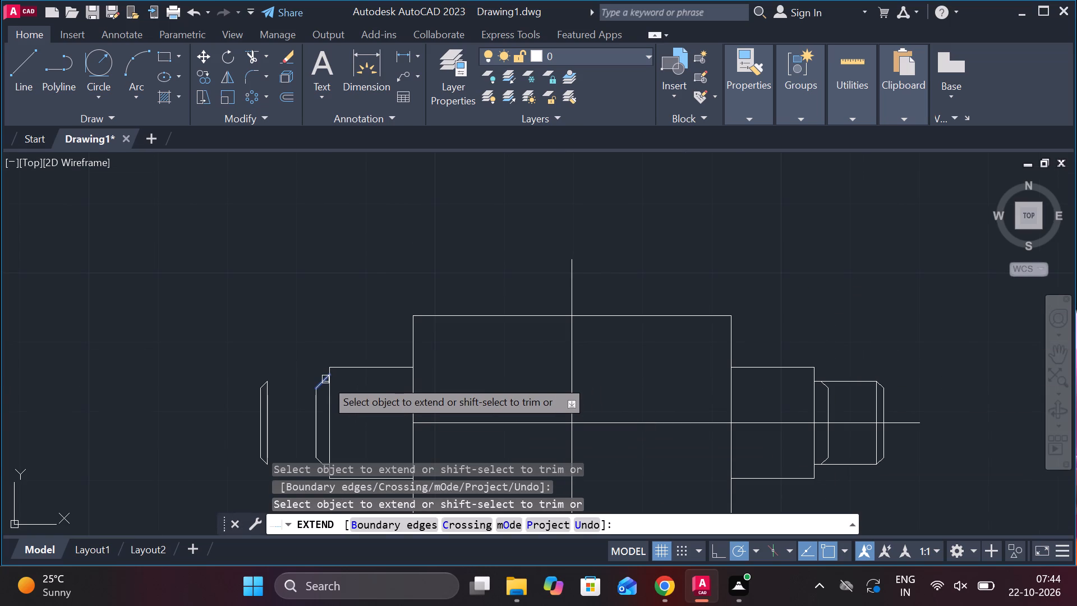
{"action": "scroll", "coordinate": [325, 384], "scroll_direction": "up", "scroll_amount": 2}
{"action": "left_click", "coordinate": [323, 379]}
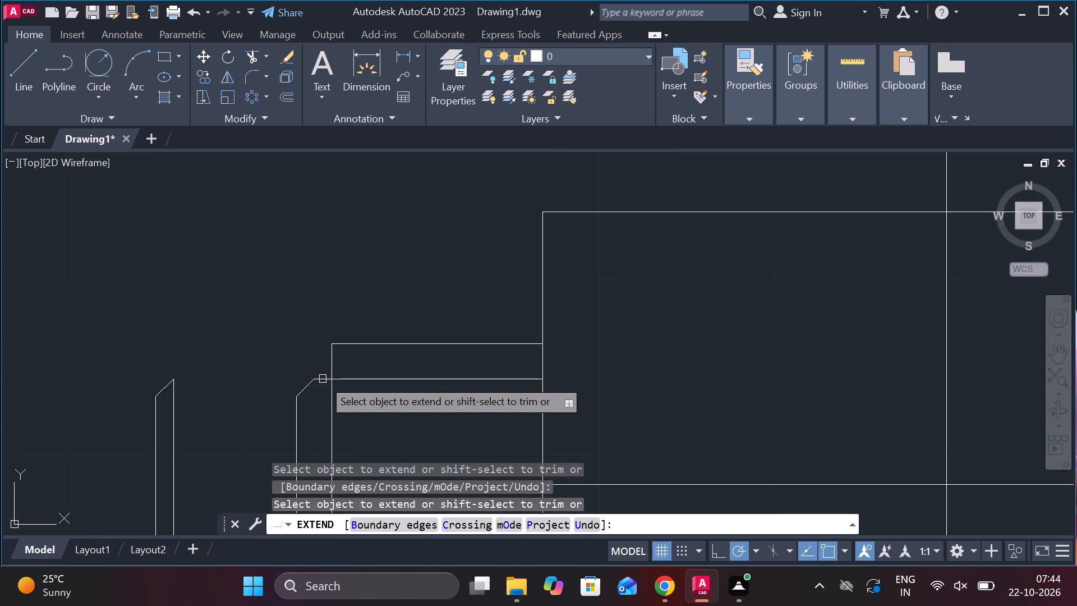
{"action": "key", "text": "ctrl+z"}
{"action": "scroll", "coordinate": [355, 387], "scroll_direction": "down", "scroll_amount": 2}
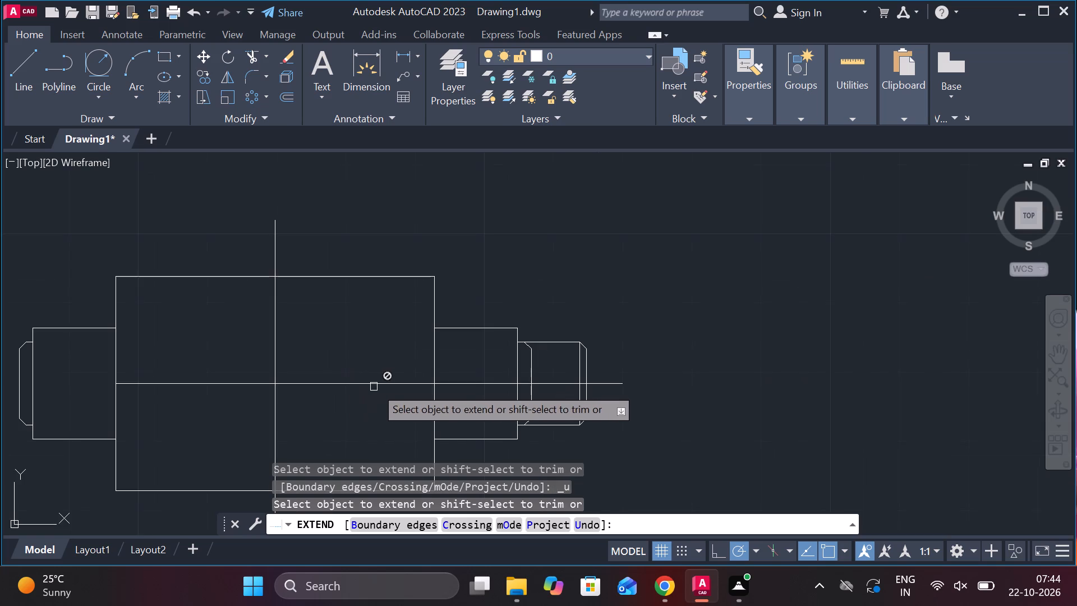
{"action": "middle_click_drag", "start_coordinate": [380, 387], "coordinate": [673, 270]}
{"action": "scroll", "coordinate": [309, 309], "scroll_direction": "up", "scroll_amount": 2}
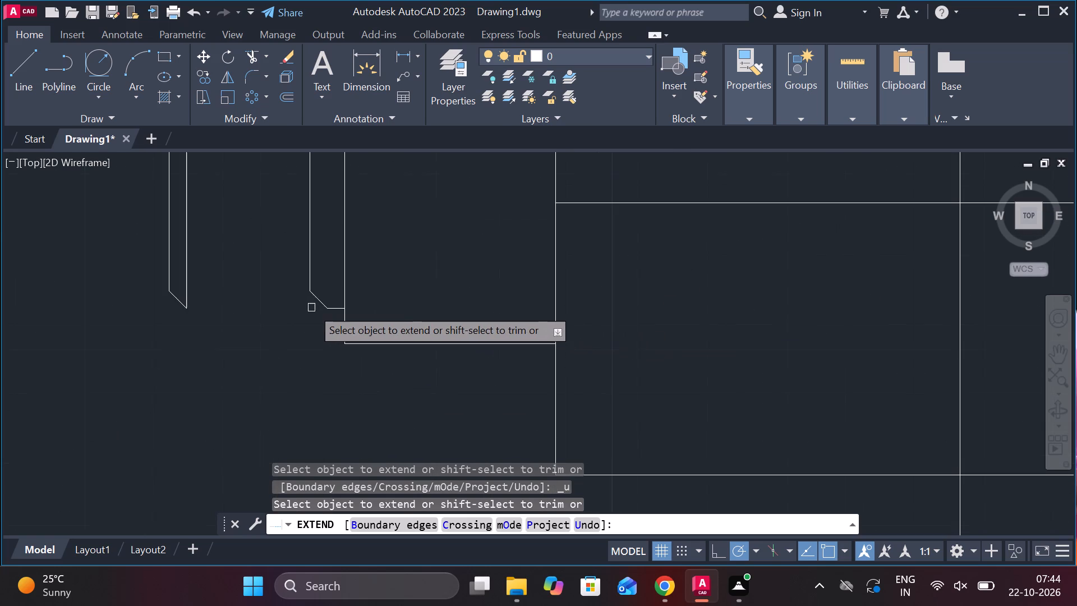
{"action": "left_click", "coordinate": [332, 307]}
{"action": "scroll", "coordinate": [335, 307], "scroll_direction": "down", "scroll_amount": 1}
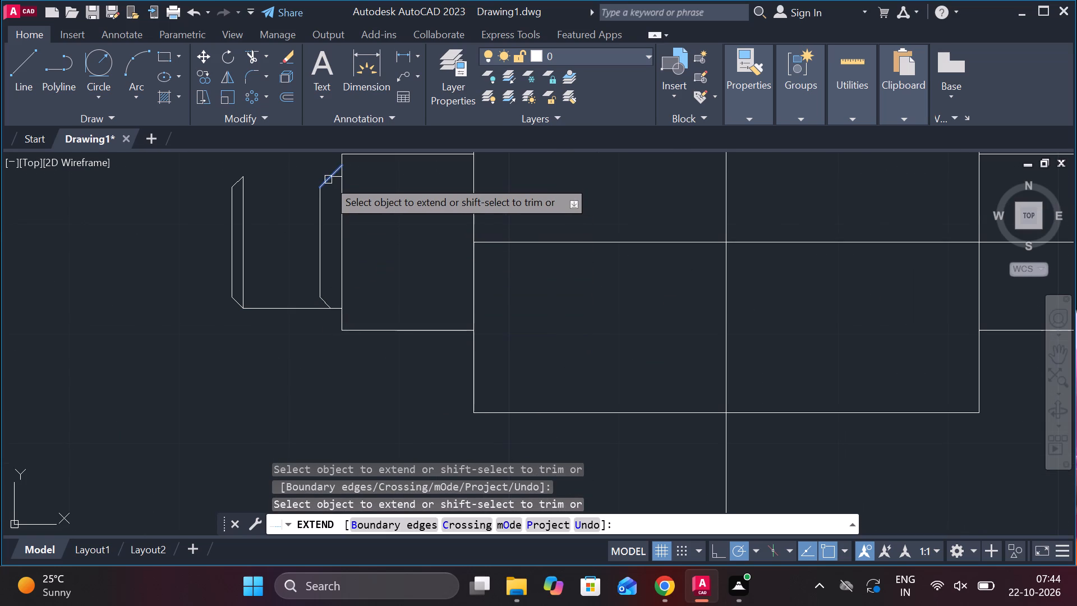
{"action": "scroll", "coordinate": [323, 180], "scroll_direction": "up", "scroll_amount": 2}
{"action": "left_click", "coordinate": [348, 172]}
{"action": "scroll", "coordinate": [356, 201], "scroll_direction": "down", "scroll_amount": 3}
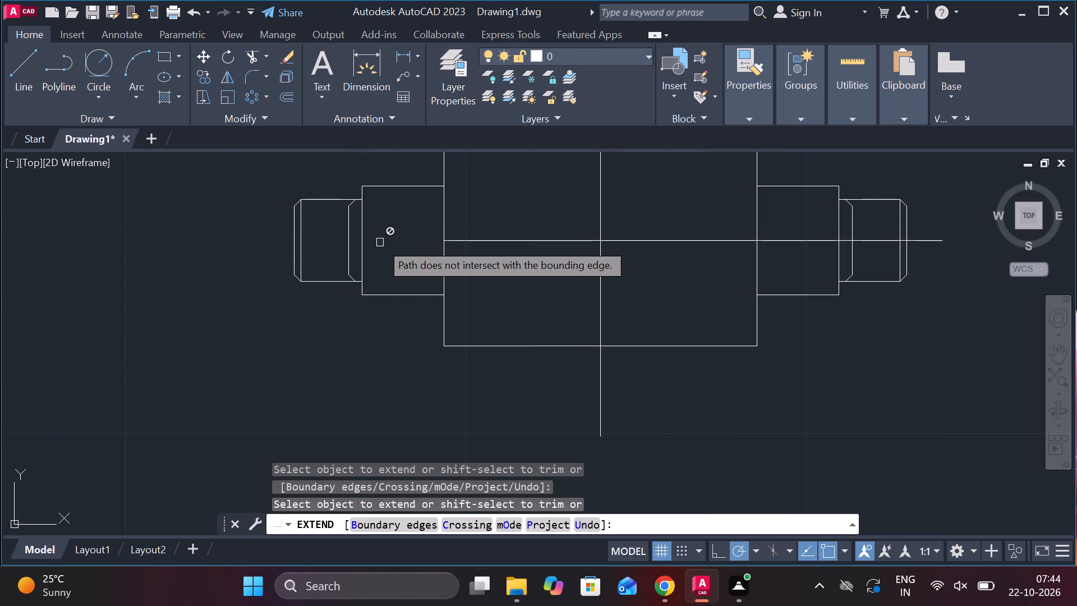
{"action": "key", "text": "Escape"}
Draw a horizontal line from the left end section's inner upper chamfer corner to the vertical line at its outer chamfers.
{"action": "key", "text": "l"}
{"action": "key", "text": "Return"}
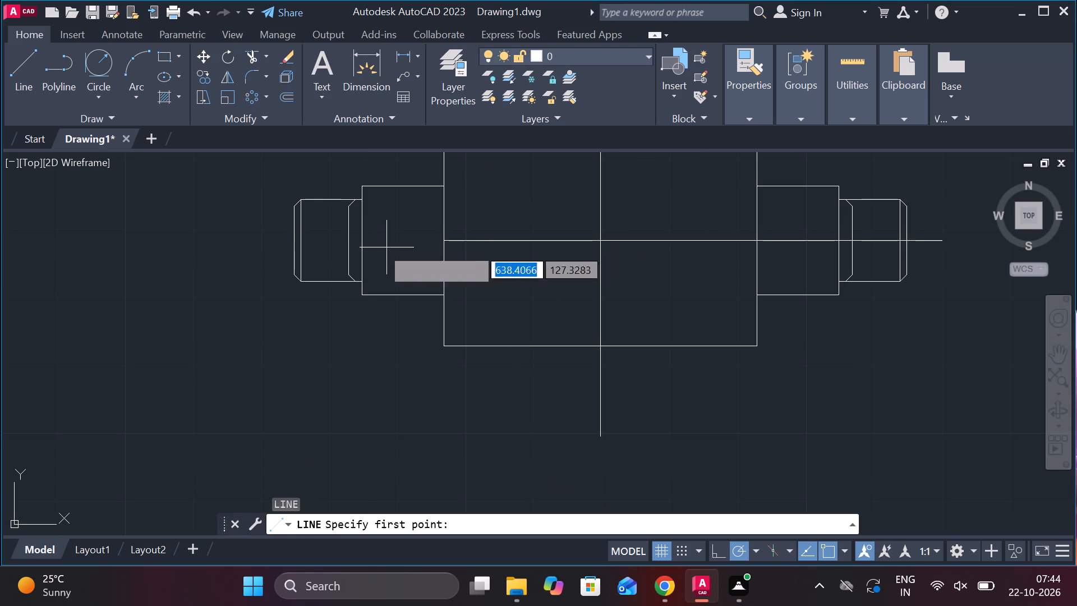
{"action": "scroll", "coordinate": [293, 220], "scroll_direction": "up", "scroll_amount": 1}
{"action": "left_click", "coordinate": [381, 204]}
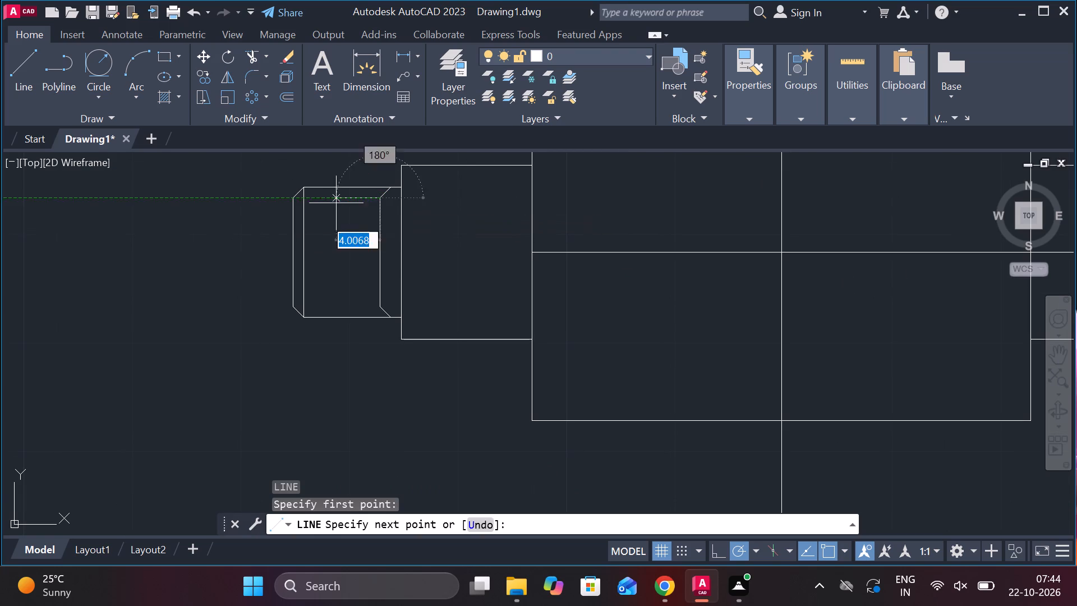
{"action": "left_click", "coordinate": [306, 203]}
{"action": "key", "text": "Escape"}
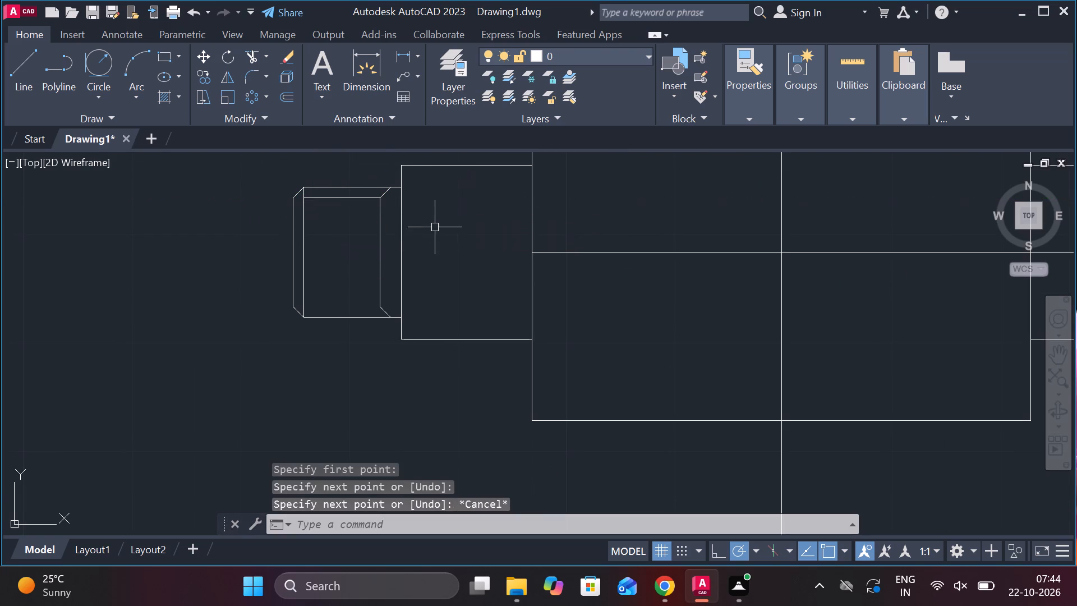
Undo the joining line, the edge extensions and the inner-corner chamfers on both end sections.
{"action": "scroll", "coordinate": [445, 315], "scroll_direction": "down", "scroll_amount": 1}
{"action": "key", "text": "ctrl+z"}
{"action": "key", "text": "ctrl+z"}
{"action": "key", "text": "ctrl+z"}
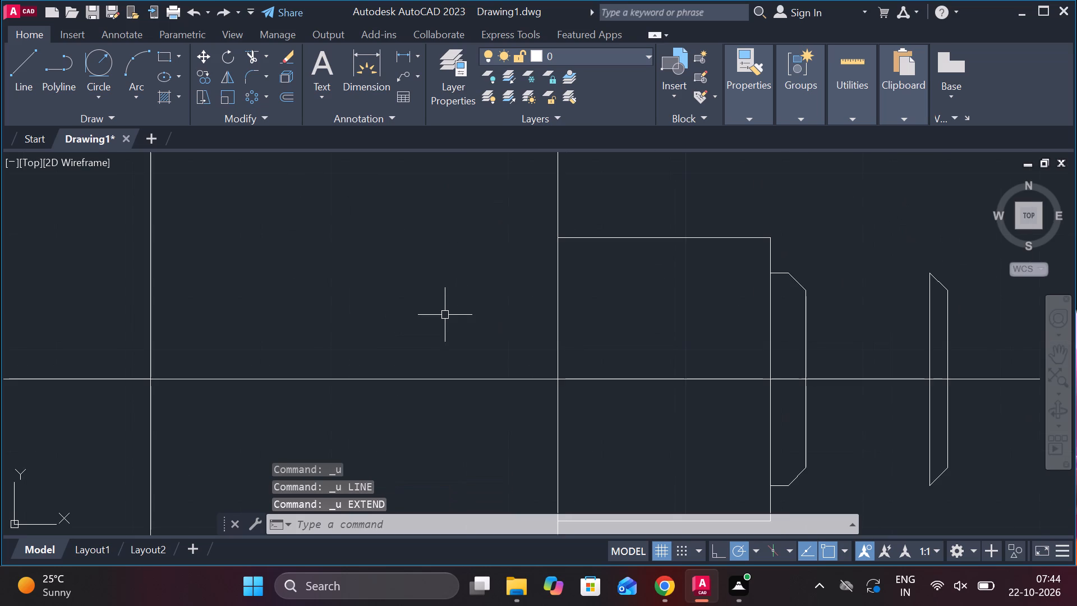
{"action": "key", "text": "ctrl+z"}
{"action": "key", "text": "ctrl+z"}
{"action": "key", "text": "ctrl+z"}
{"action": "scroll", "coordinate": [446, 316], "scroll_direction": "down", "scroll_amount": 4}
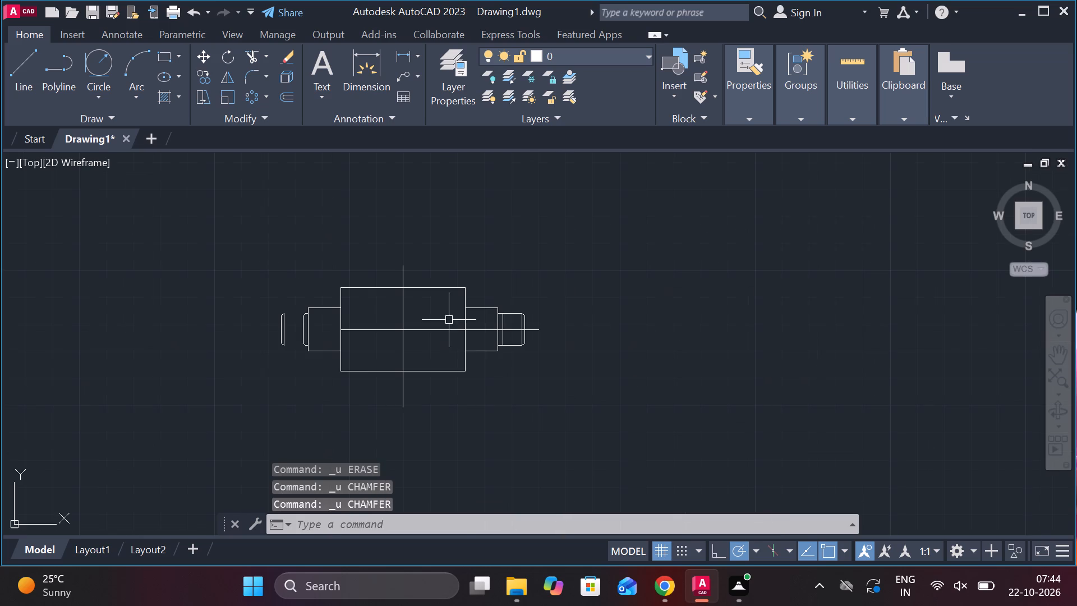
{"action": "key", "text": "ctrl+z"}
{"action": "key", "text": "ctrl+z"}
{"action": "key", "text": "ctrl+z"}
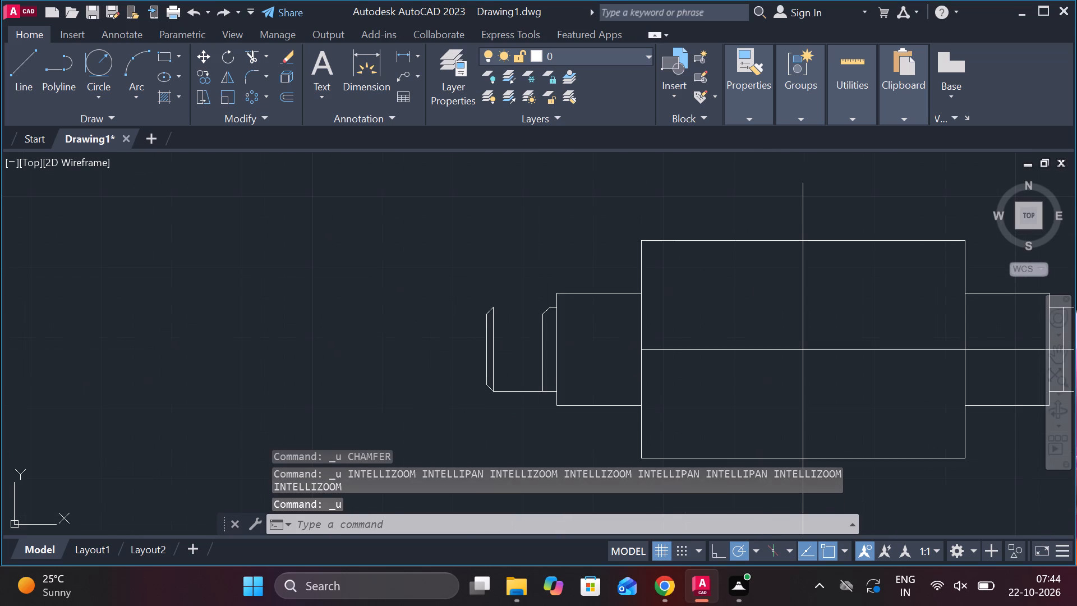
{"action": "key", "text": "ctrl+z"}
{"action": "scroll", "coordinate": [420, 354], "scroll_direction": "down", "scroll_amount": 2}
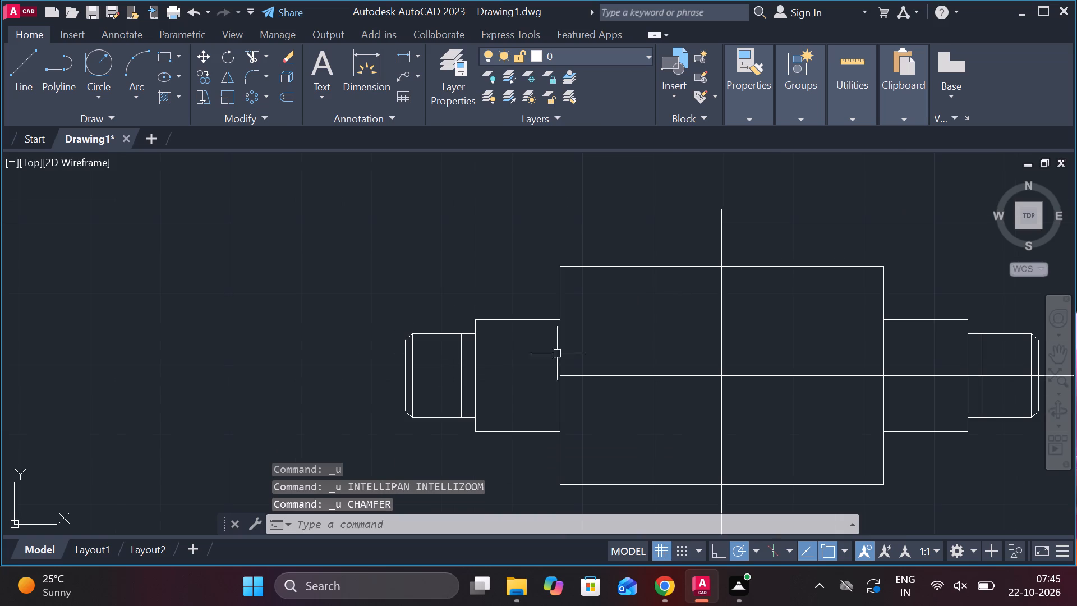
{"action": "key", "text": "Escape"}
Stretch the horizontal centreline's left end outward by about 40, past the left end section.
{"action": "scroll", "coordinate": [676, 347], "scroll_direction": "down", "scroll_amount": 1}
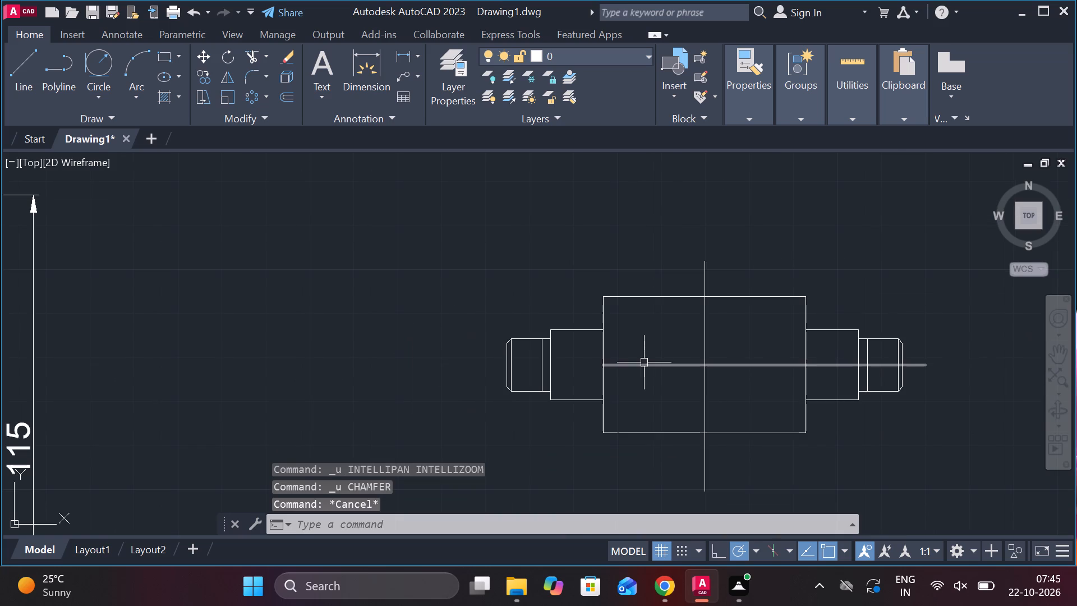
{"action": "left_click", "coordinate": [644, 363]}
{"action": "left_click", "coordinate": [605, 368]}
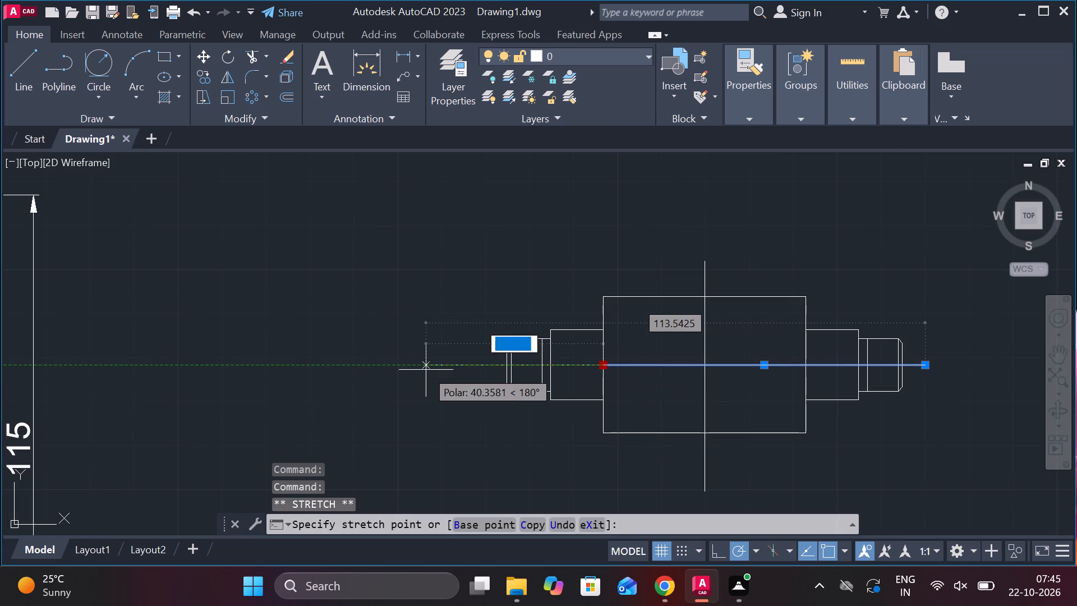
{"action": "left_click", "coordinate": [426, 370]}
{"action": "key", "text": "Escape"}
Offset the body's vertical centreline by 12.5 to both the right and the left.
{"action": "middle_click_drag", "start_coordinate": [806, 377], "coordinate": [722, 348]}
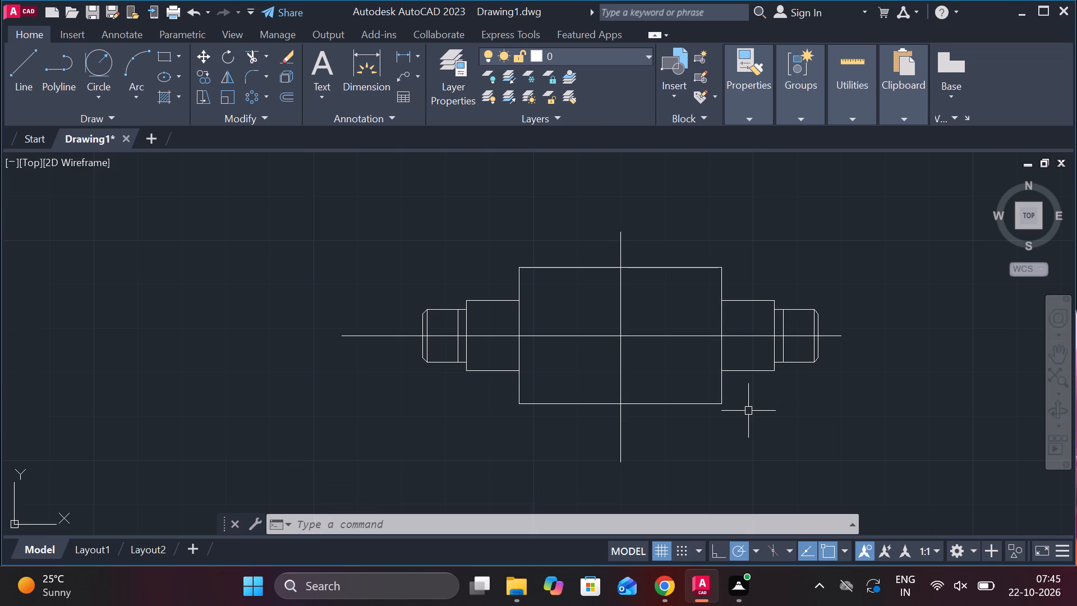
{"action": "left_click", "coordinate": [621, 368]}
{"action": "key", "text": "o"}
{"action": "key", "text": "Return"}
{"action": "key", "text": "Return"}
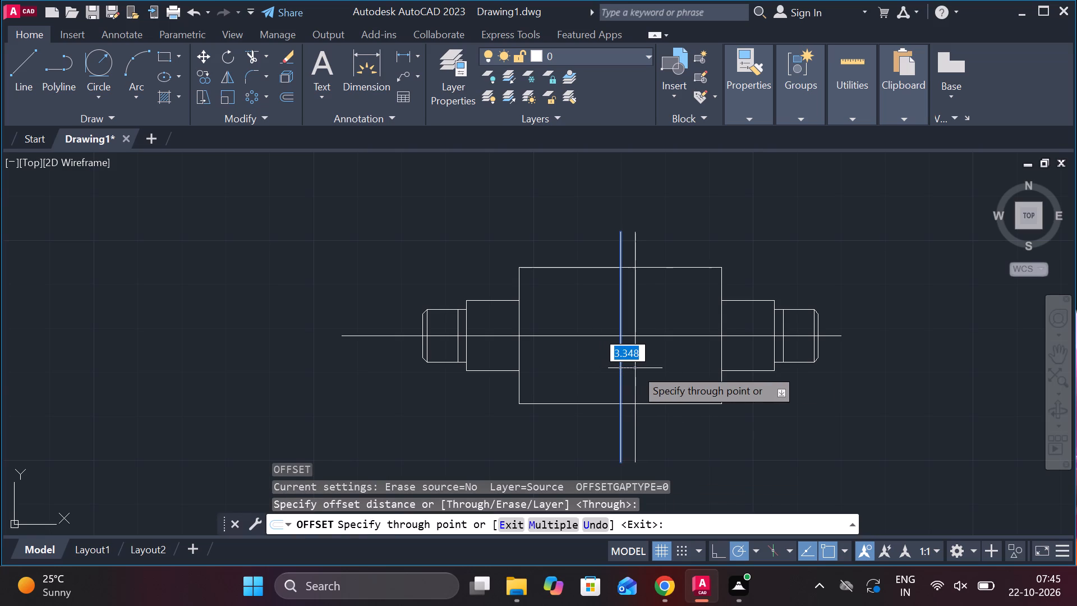
{"action": "type", "text": "12."}
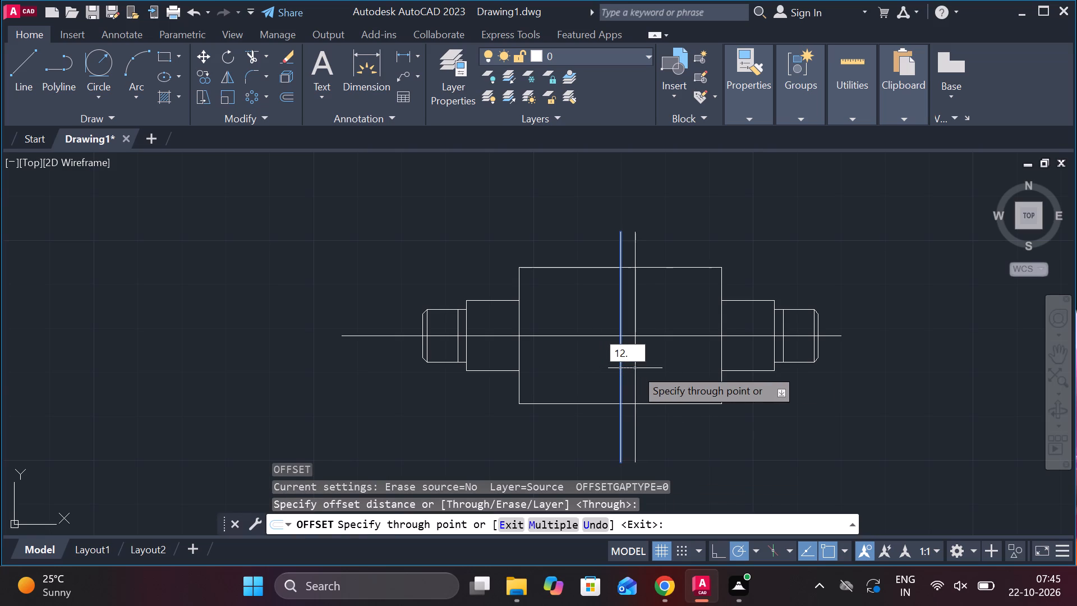
{"action": "key", "text": "4"}
{"action": "key", "text": "BackSpace"}
{"action": "key", "text": "5"}
{"action": "key", "text": "Return"}
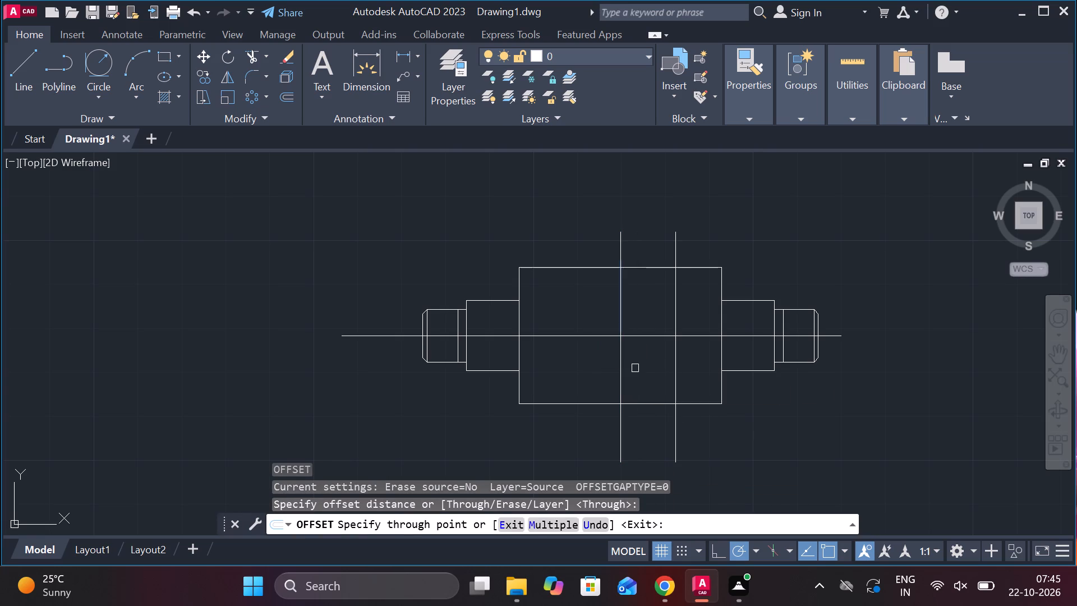
{"action": "left_click", "coordinate": [620, 372]}
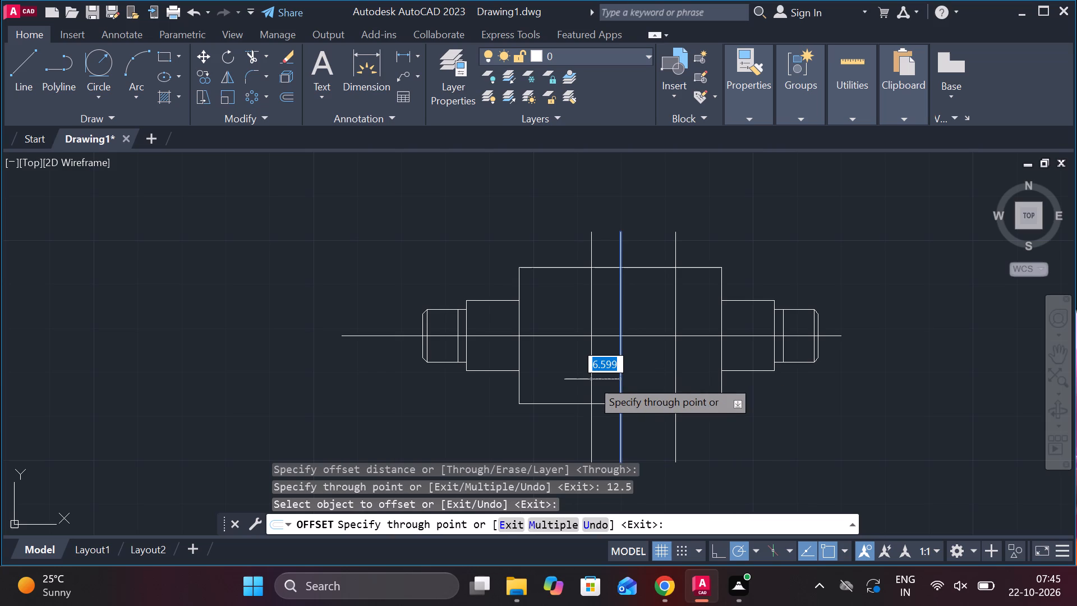
{"action": "type", "text": "12.5"}
{"action": "key", "text": "Return"}
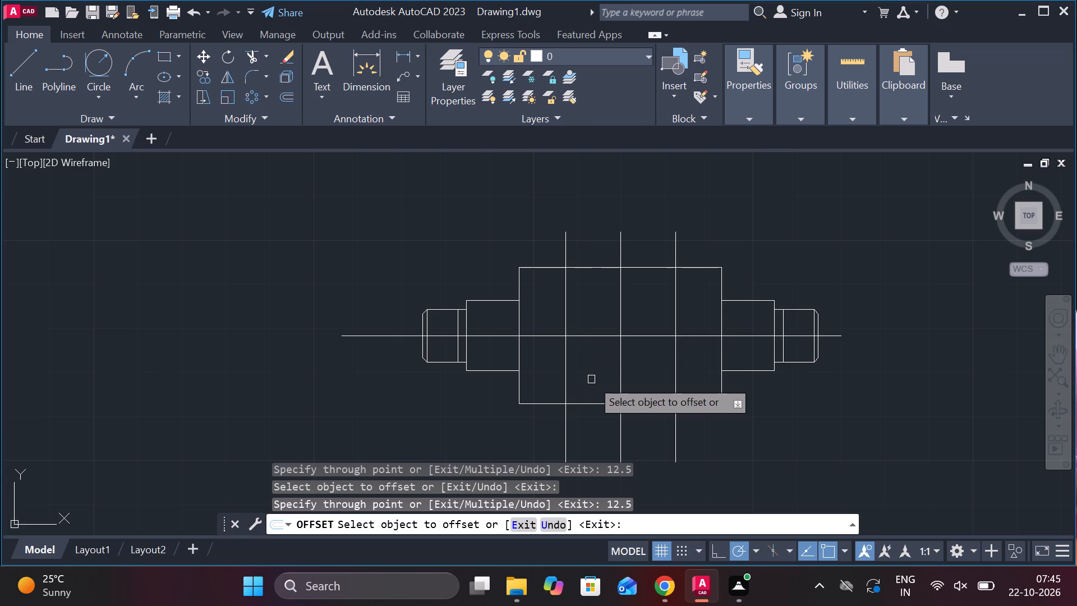
{"action": "key", "text": "Escape"}
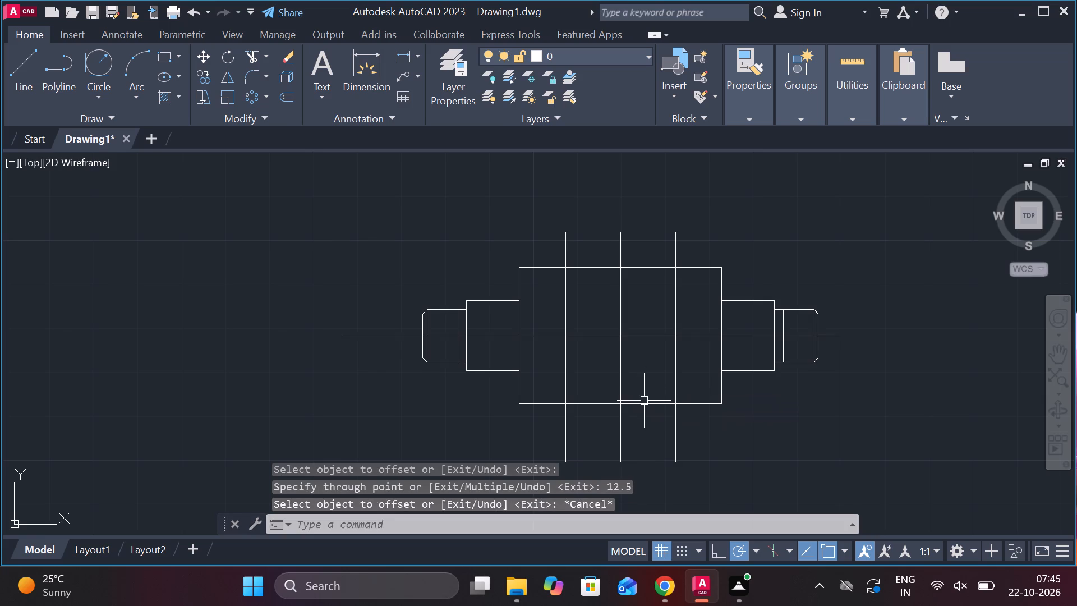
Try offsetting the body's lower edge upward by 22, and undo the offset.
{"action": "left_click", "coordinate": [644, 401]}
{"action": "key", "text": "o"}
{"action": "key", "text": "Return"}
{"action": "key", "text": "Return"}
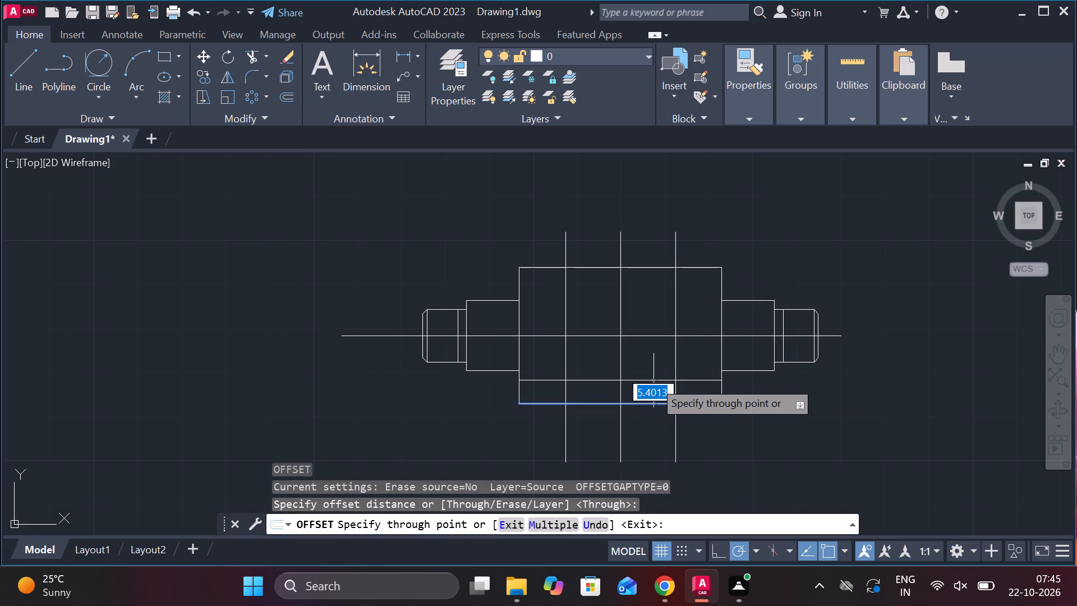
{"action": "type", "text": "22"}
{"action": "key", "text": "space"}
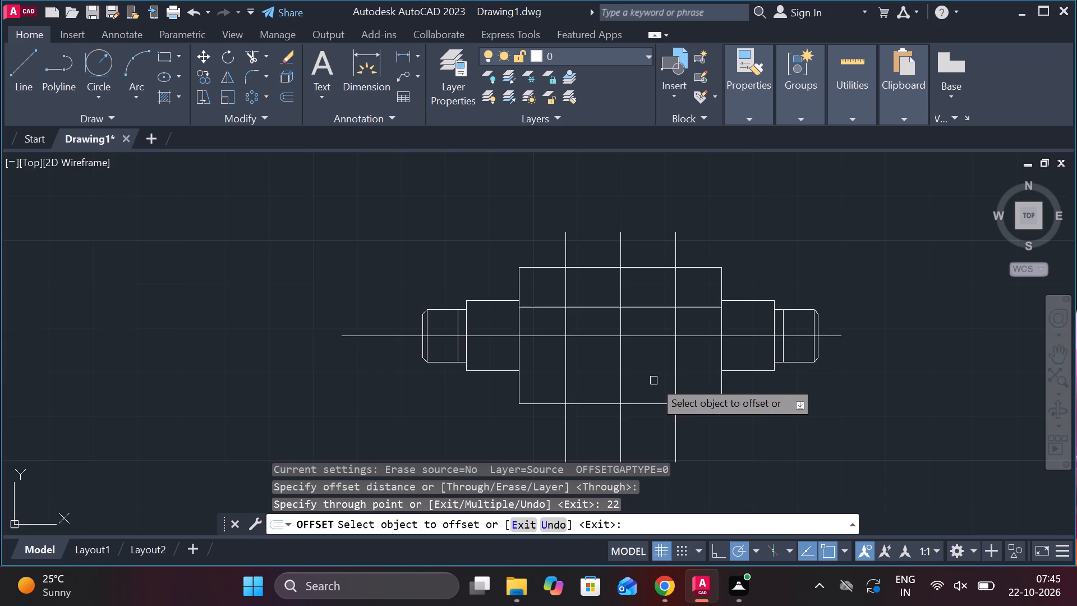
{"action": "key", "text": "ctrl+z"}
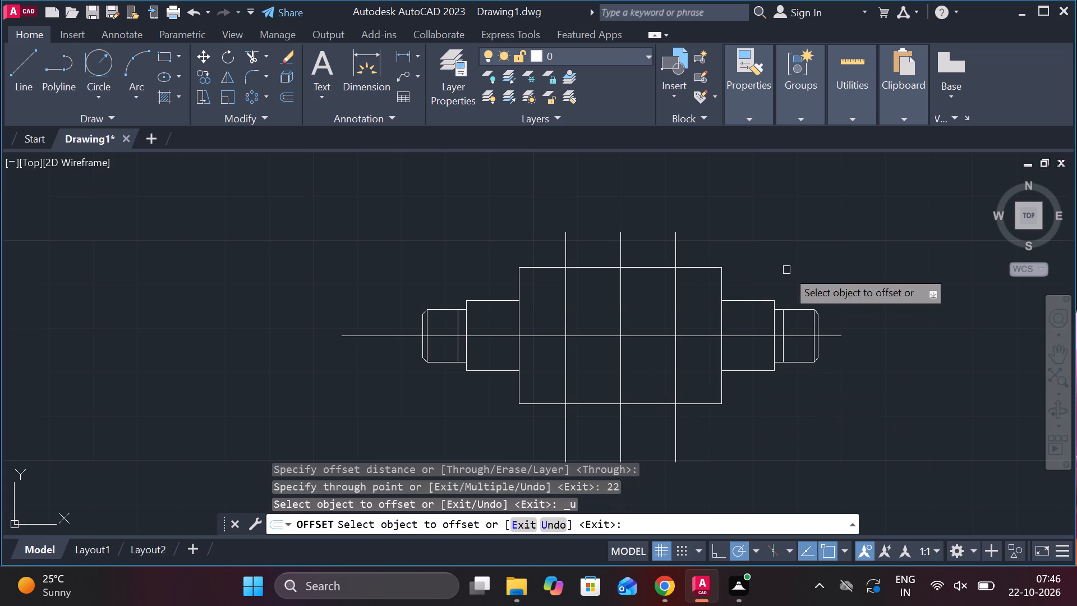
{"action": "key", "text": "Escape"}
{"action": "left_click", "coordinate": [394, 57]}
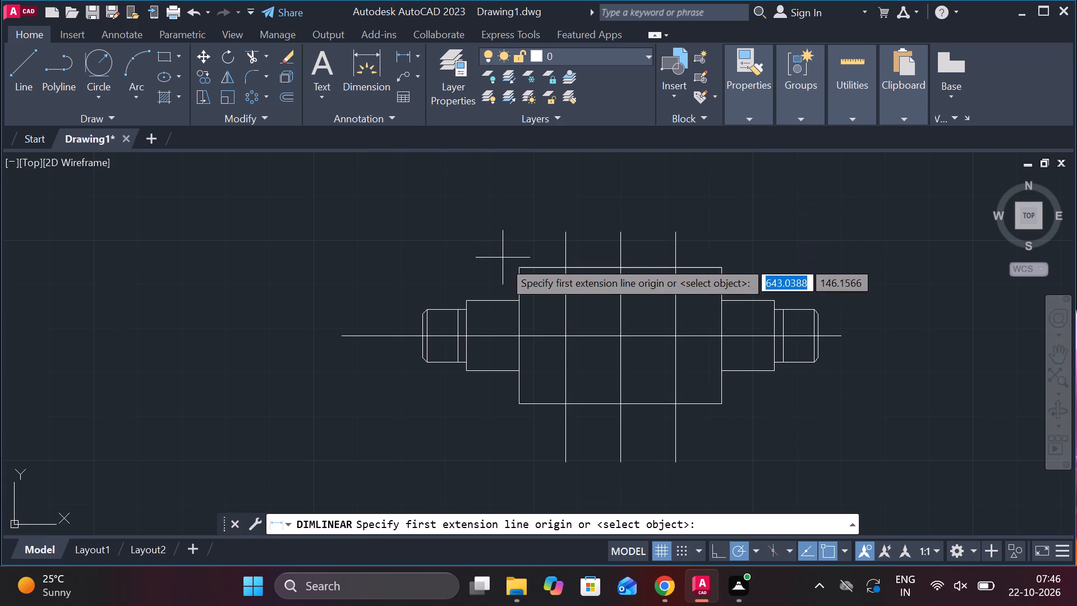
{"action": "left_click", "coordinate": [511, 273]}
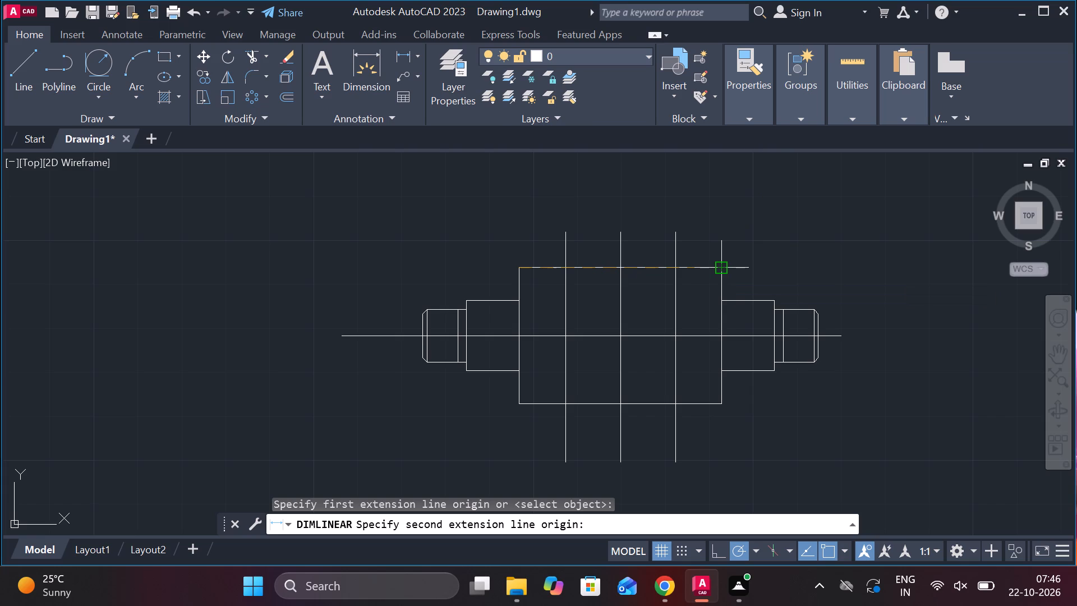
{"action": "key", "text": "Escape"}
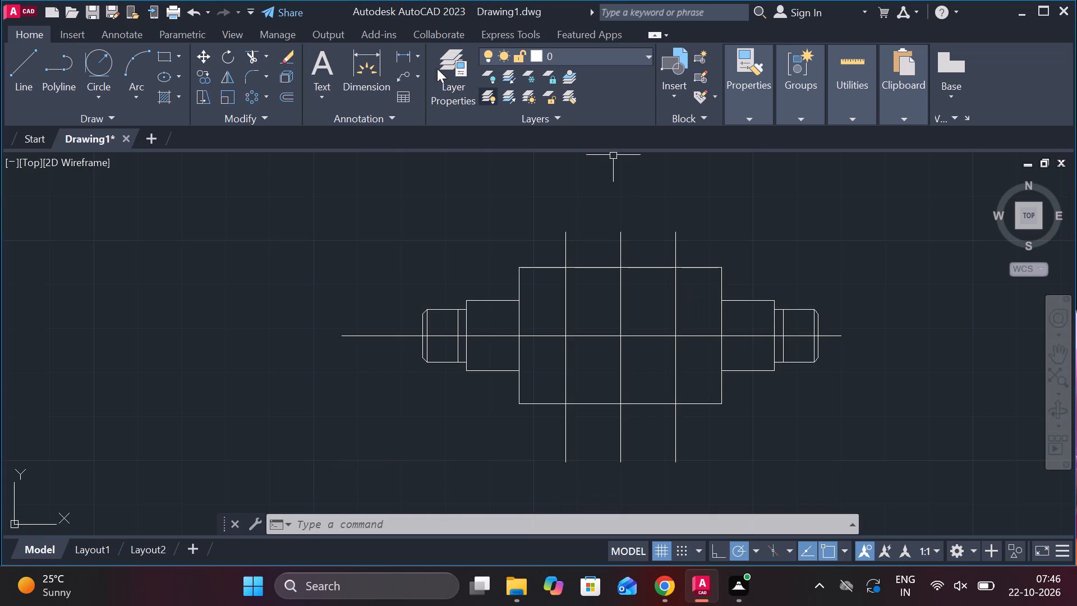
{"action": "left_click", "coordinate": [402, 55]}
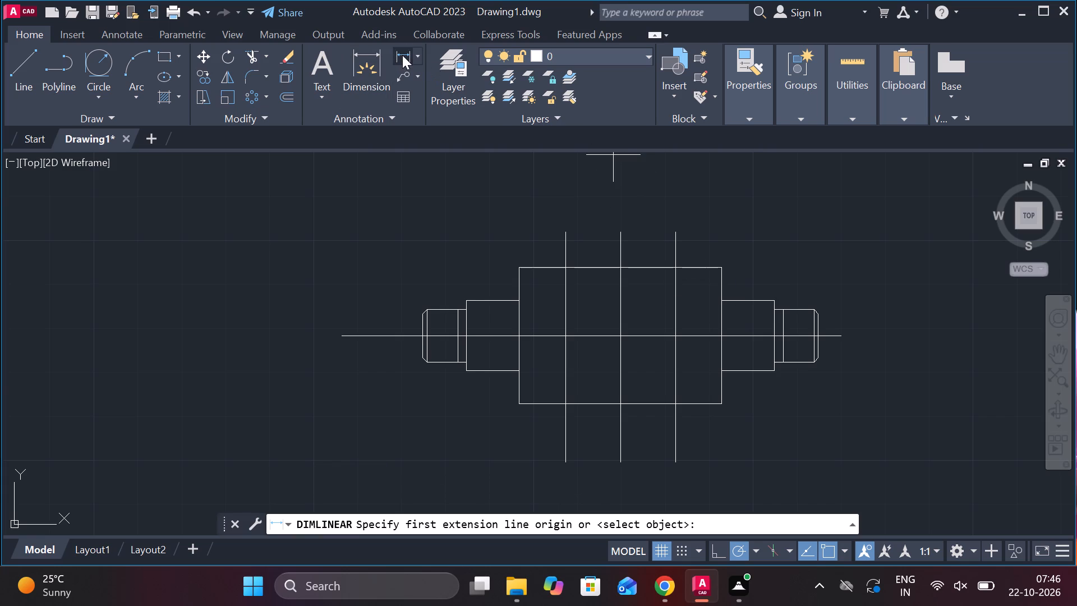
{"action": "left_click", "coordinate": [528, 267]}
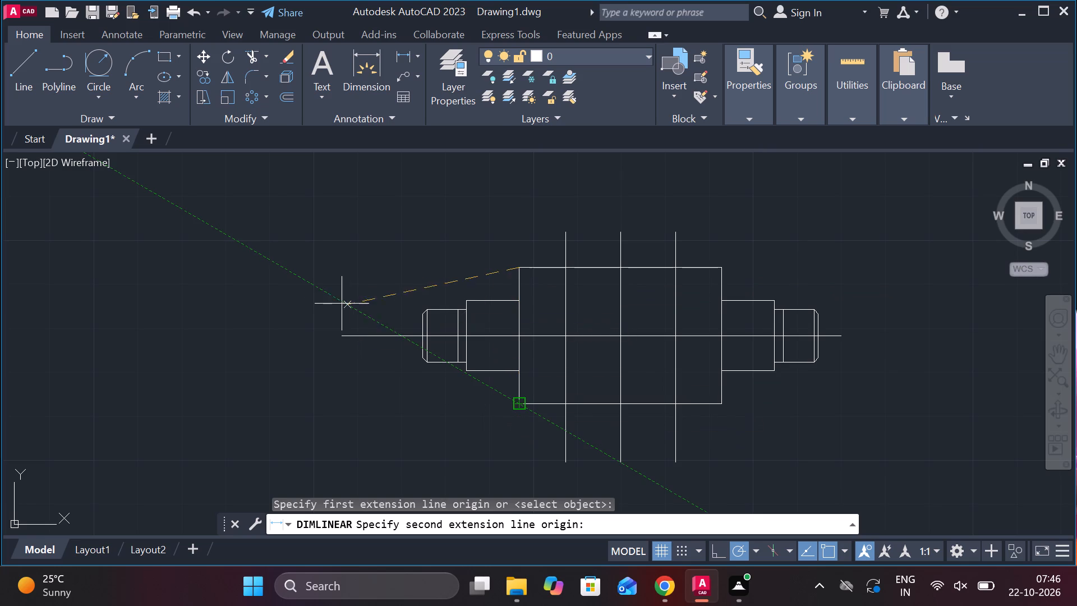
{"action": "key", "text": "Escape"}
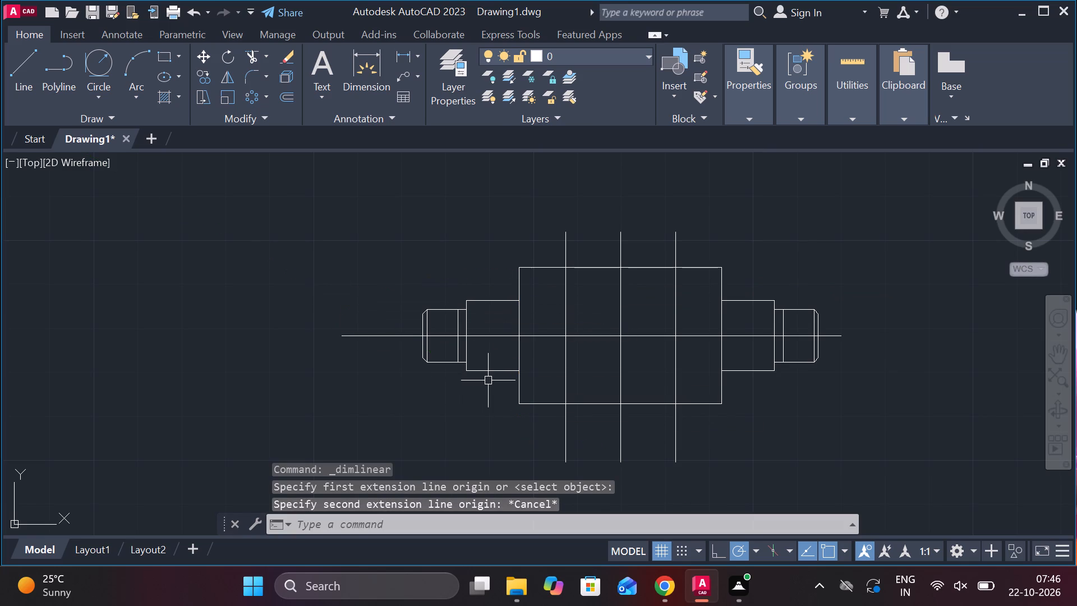
Offset the horizontal centreline by 11 both above and below, inside the body.
{"action": "left_click", "coordinate": [560, 338]}
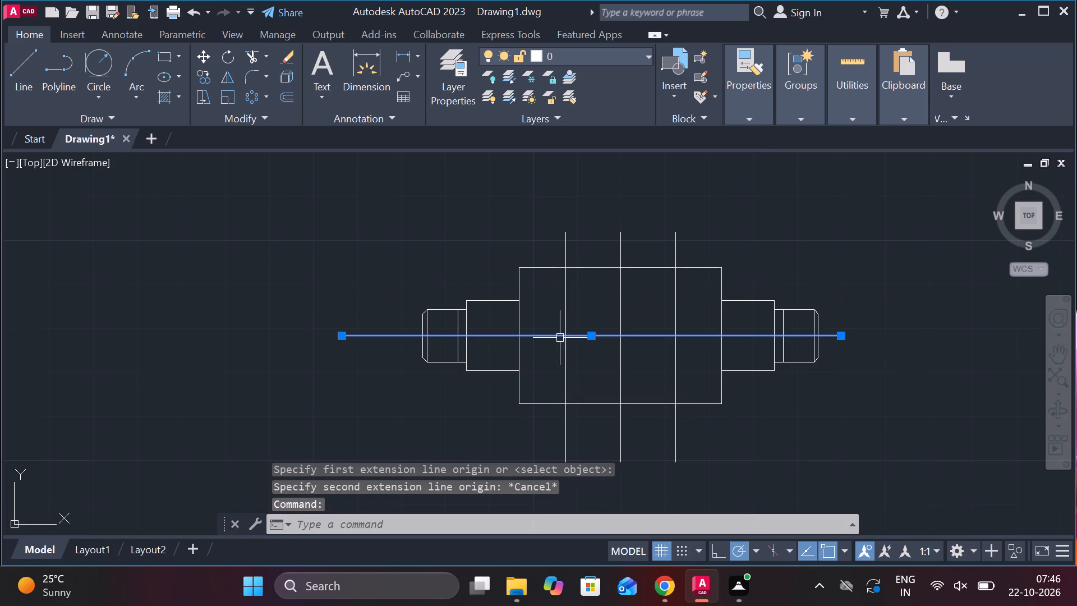
{"action": "key", "text": "o"}
{"action": "key", "text": "Return"}
{"action": "key", "text": "Return"}
{"action": "scroll", "coordinate": [544, 298], "scroll_direction": "up", "scroll_amount": 1}
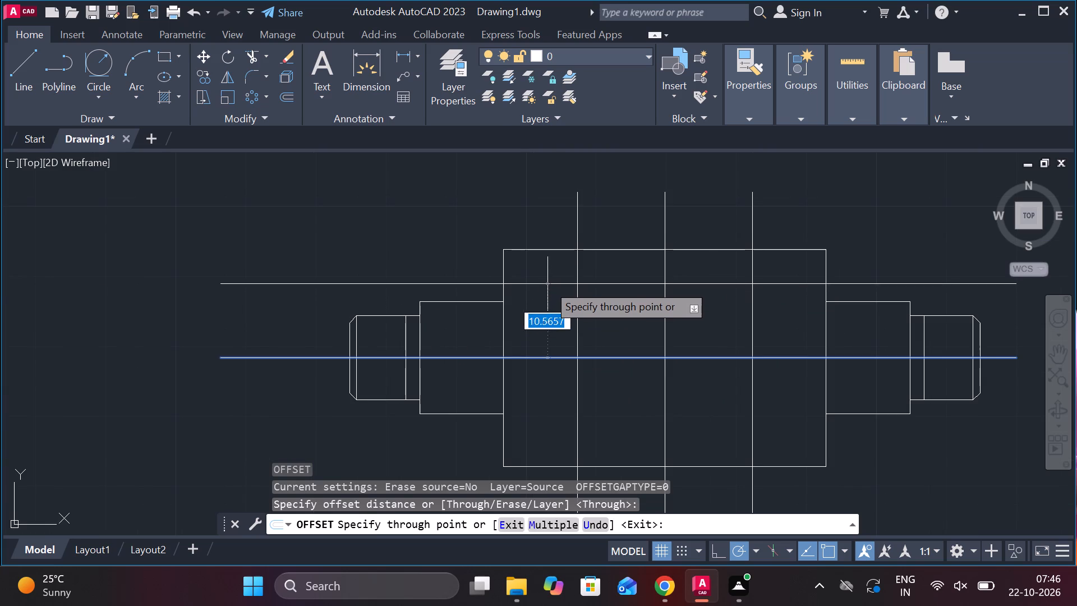
{"action": "type", "text": "11"}
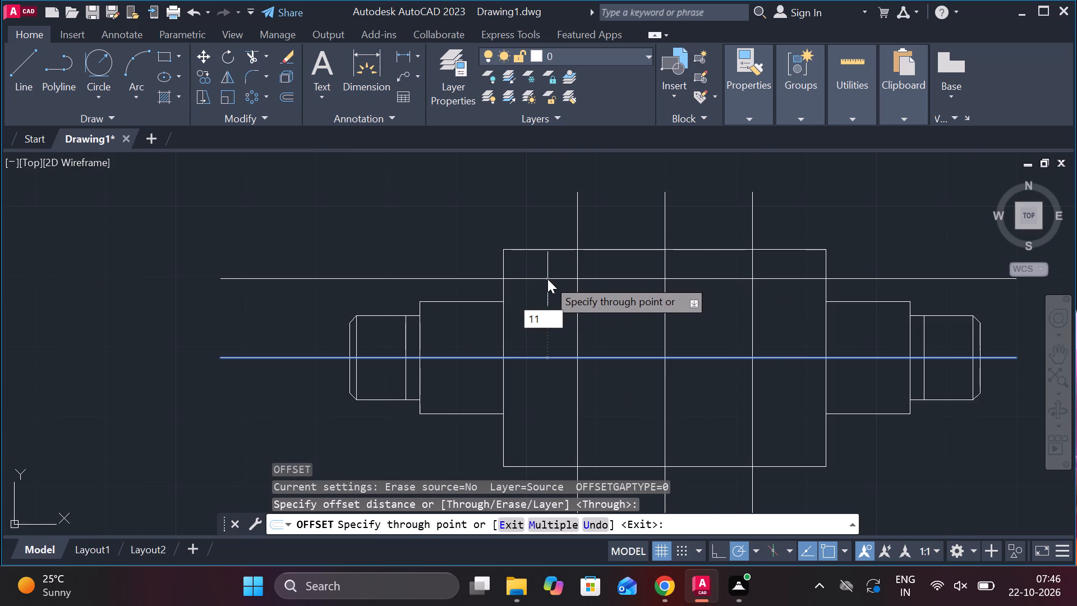
{"action": "key", "text": "Return"}
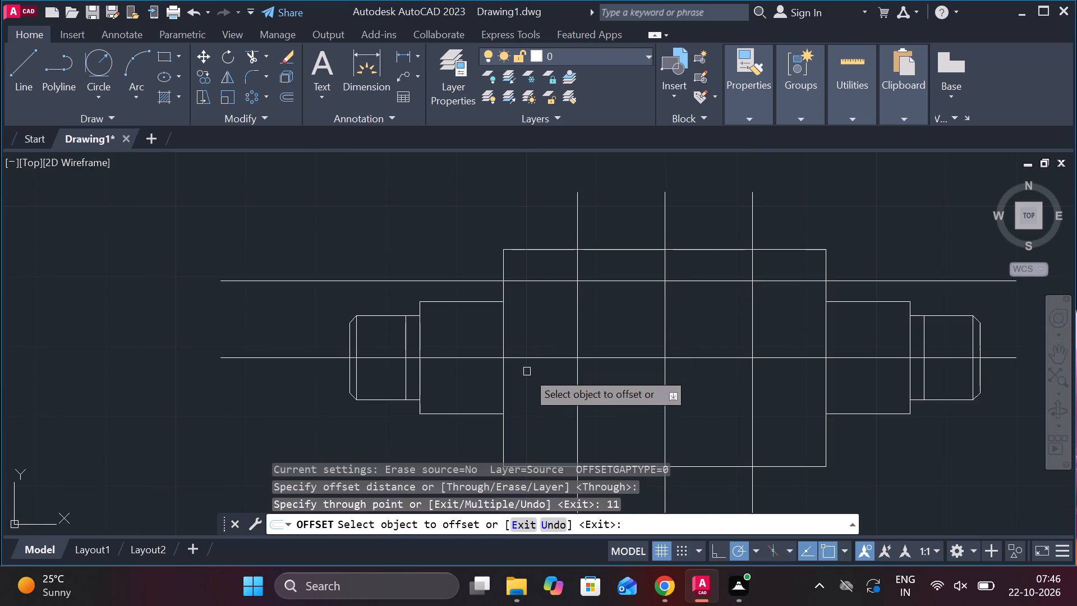
{"action": "middle_click_drag", "start_coordinate": [523, 376], "coordinate": [486, 374]}
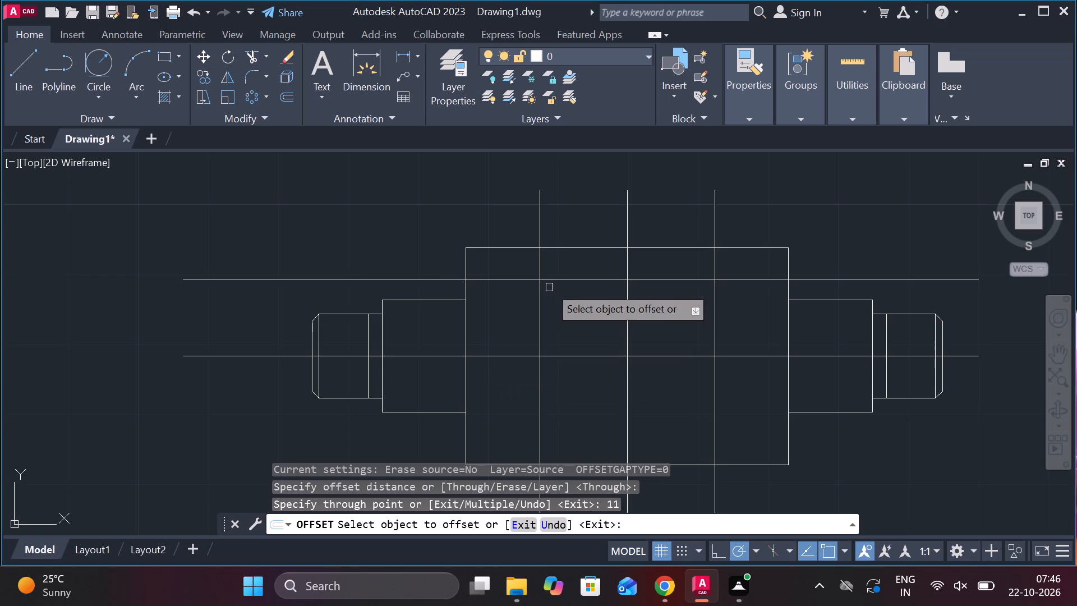
{"action": "left_click", "coordinate": [508, 357]}
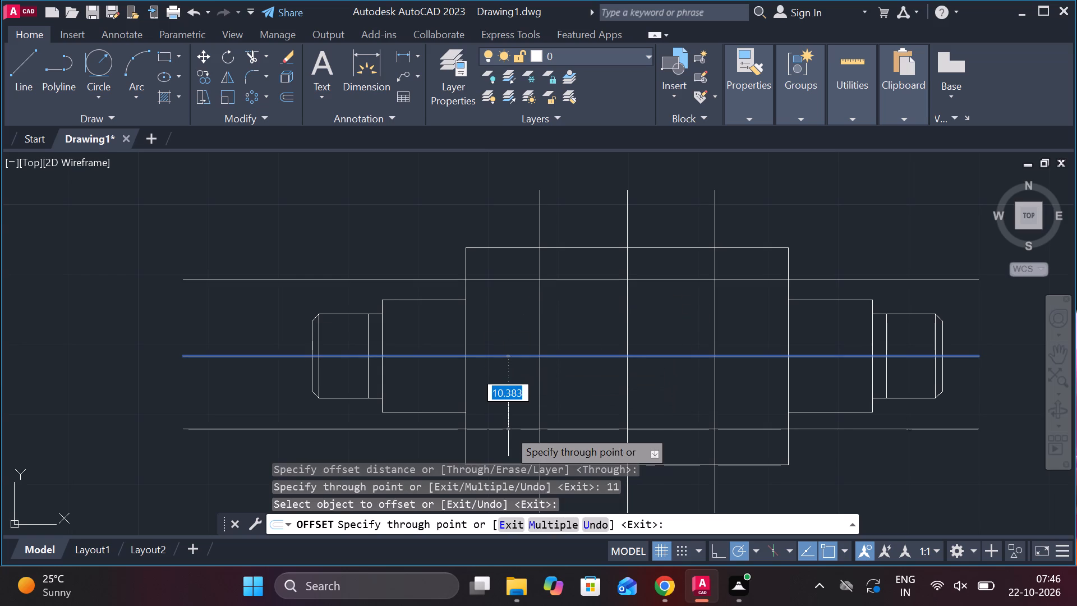
{"action": "type", "text": "11"}
{"action": "key", "text": "space"}
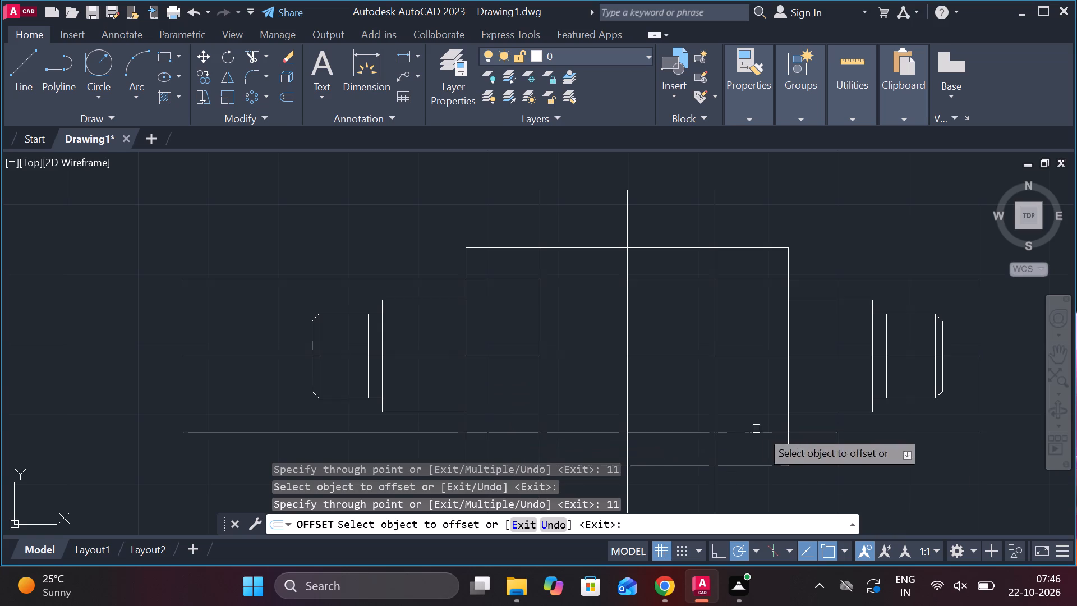
{"action": "scroll", "coordinate": [876, 472], "scroll_direction": "up", "scroll_amount": 1}
{"action": "scroll", "coordinate": [846, 449], "scroll_direction": "down", "scroll_amount": 2}
{"action": "key", "text": "Escape"}
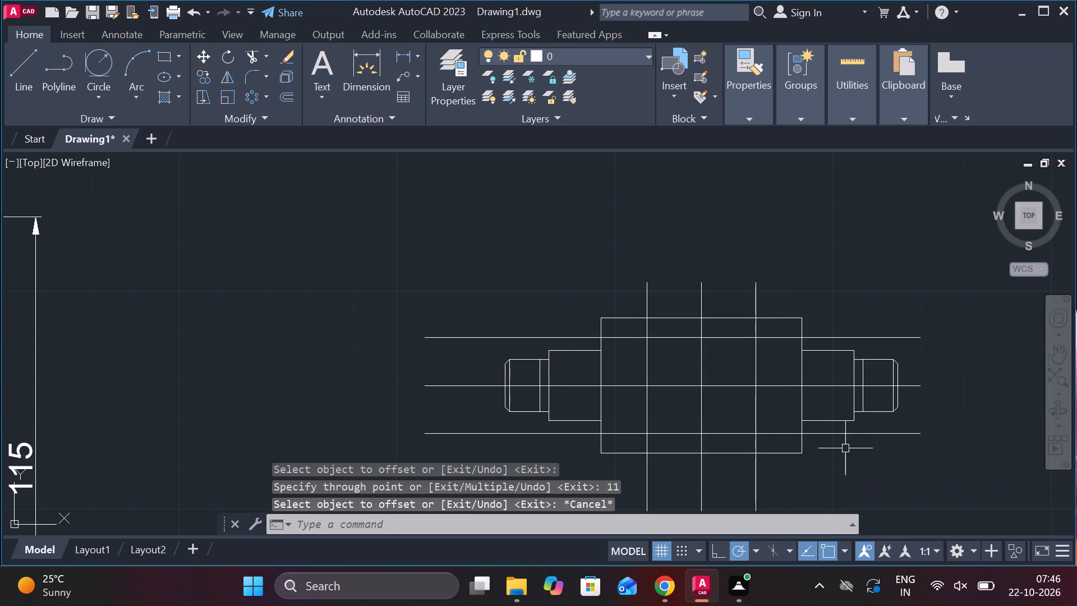
Trim the two offset horizontal lines where they run past the body's left and right edges.
{"action": "type", "text": "TR"}
{"action": "key", "text": "space"}
{"action": "left_click", "coordinate": [827, 431]}
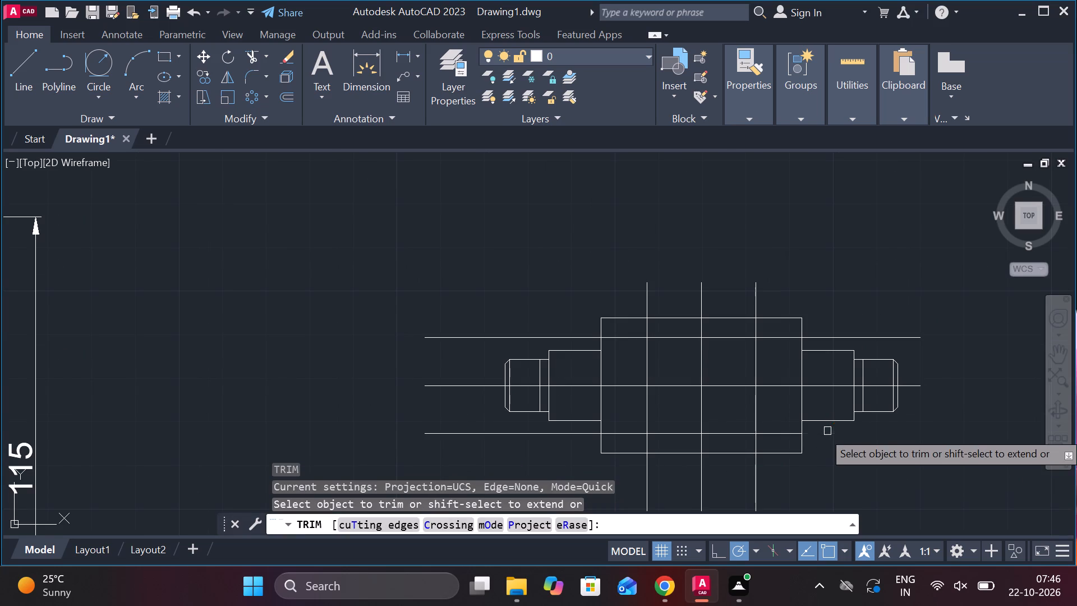
{"action": "left_click", "coordinate": [561, 436]}
{"action": "left_click", "coordinate": [574, 338]}
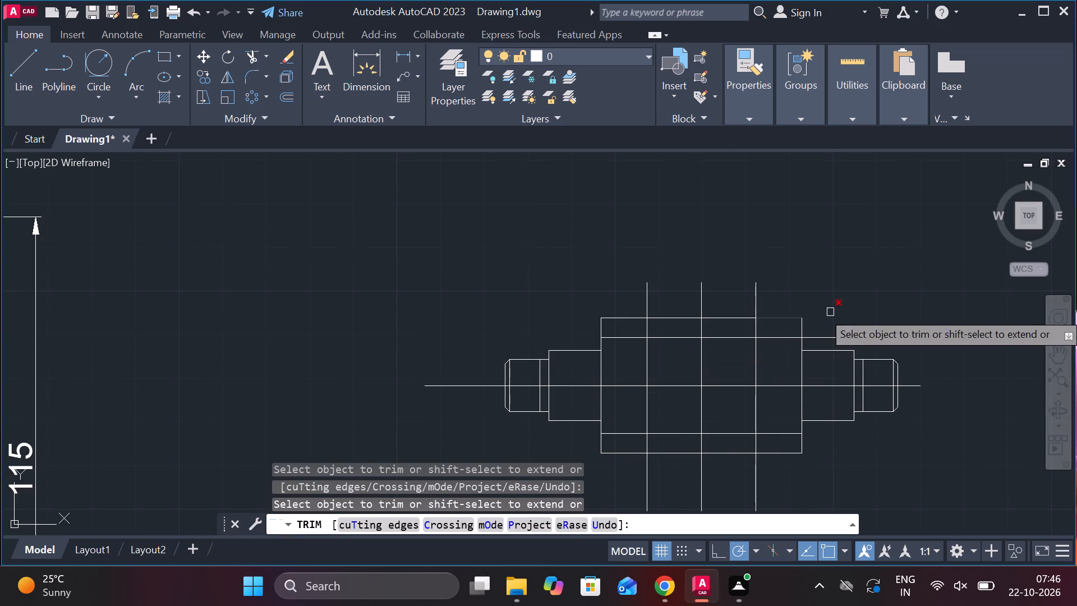
{"action": "left_click", "coordinate": [827, 337]}
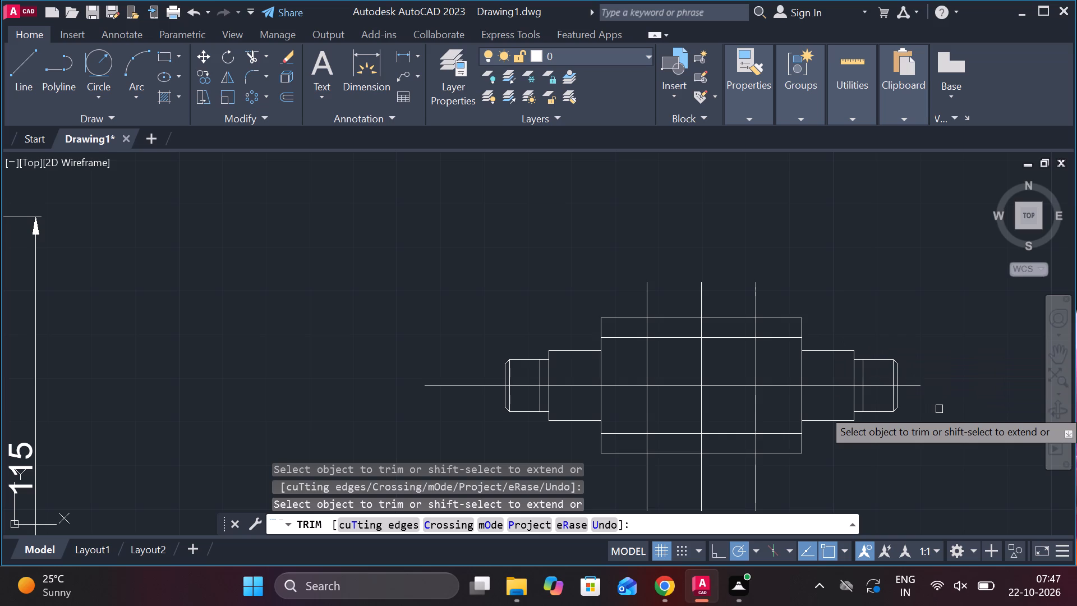
Trim the overhanging ends of the three vertical lines above and below the body.
{"action": "left_click_drag", "start_coordinate": [798, 296], "coordinate": [646, 291]}
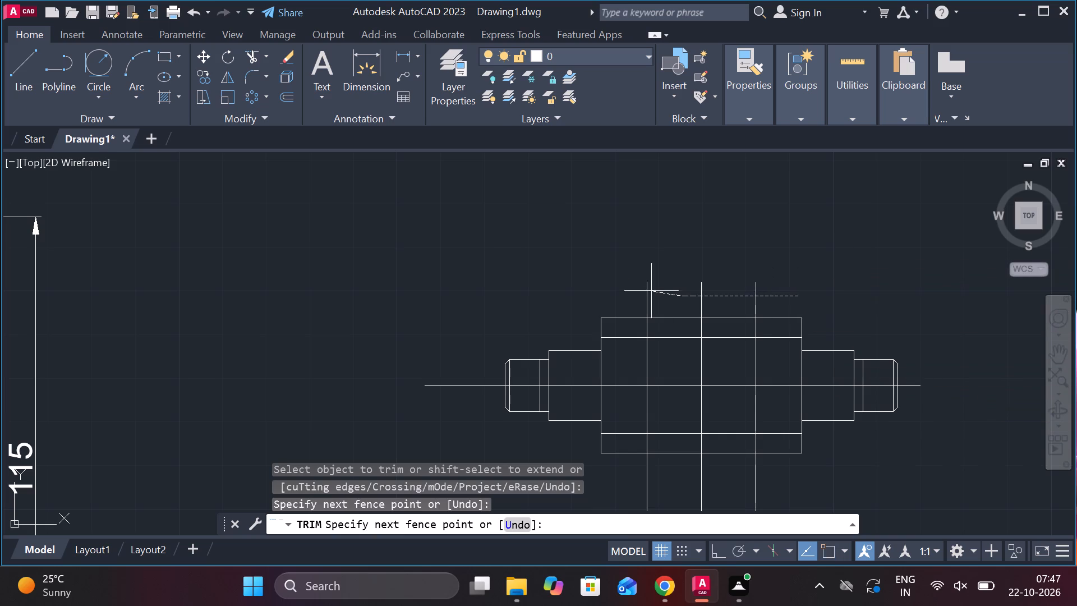
{"action": "left_click_drag", "start_coordinate": [646, 291], "coordinate": [600, 286]}
{"action": "left_click_drag", "start_coordinate": [778, 483], "coordinate": [551, 478]}
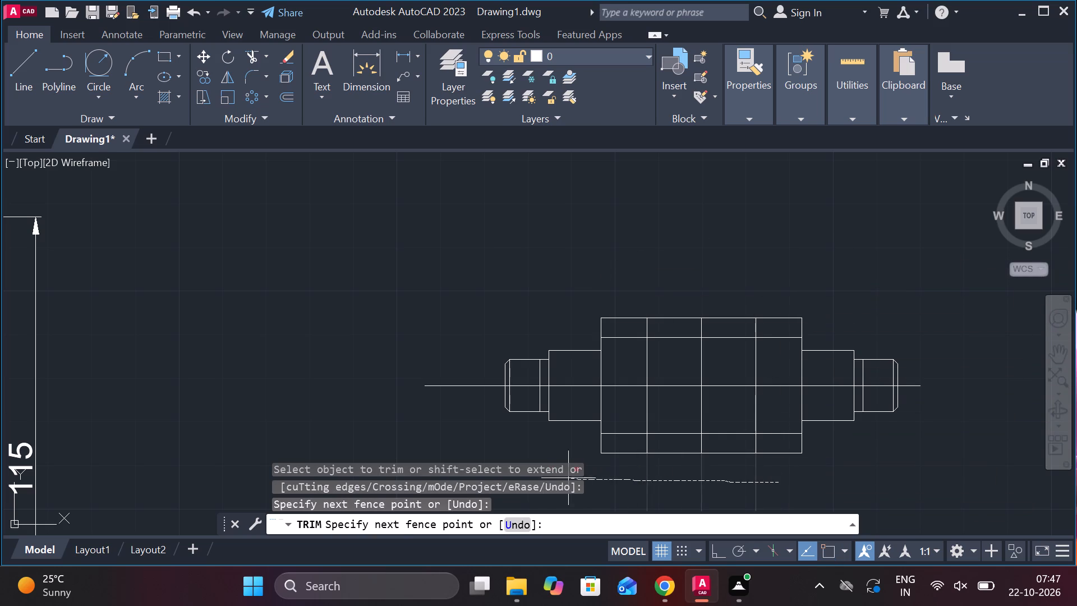
Trim the vertical line ends projecting below the shaft's large central section.
{"action": "left_click_drag", "start_coordinate": [551, 478], "coordinate": [539, 478]}
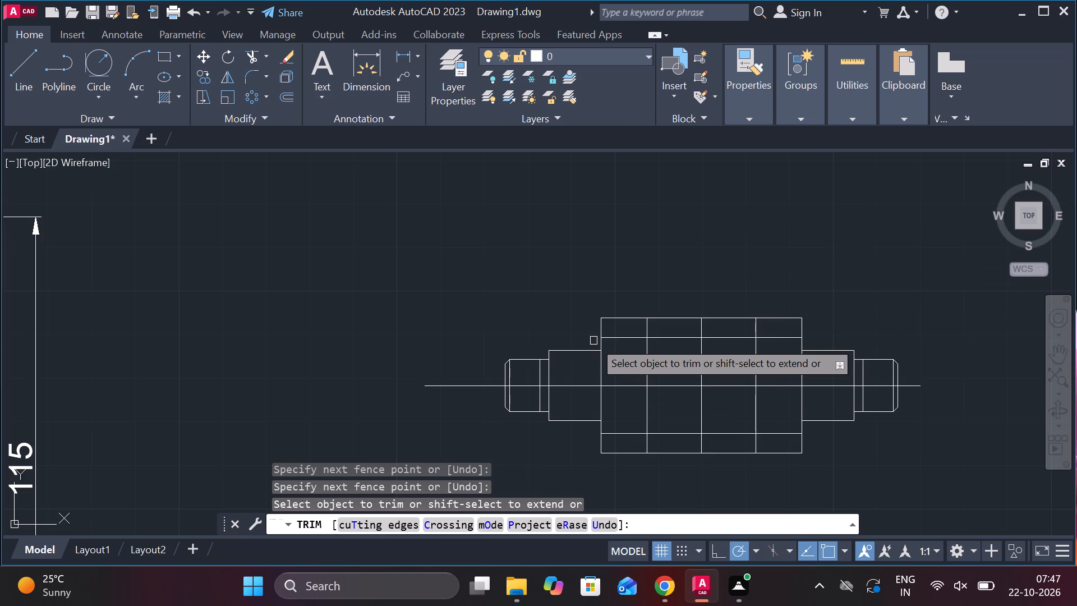
{"action": "key", "text": "Escape"}
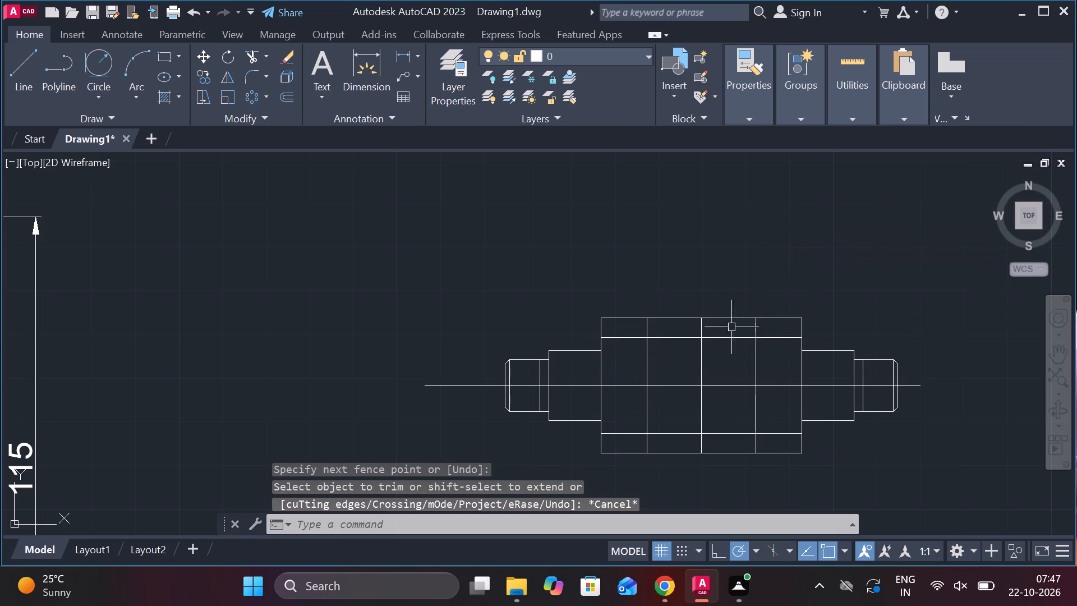
Offset the central section's middle vertical line by 19 to both the right and the left.
{"action": "left_click", "coordinate": [700, 327]}
{"action": "key", "text": "o"}
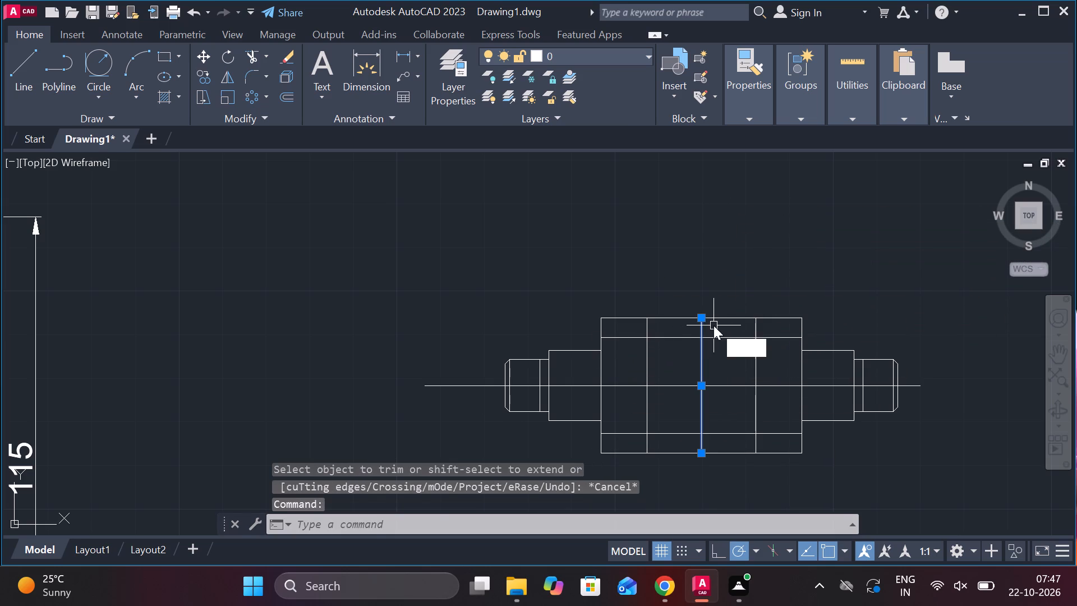
{"action": "key", "text": "Return"}
{"action": "key", "text": "Return"}
{"action": "scroll", "coordinate": [776, 302], "scroll_direction": "up", "scroll_amount": 1}
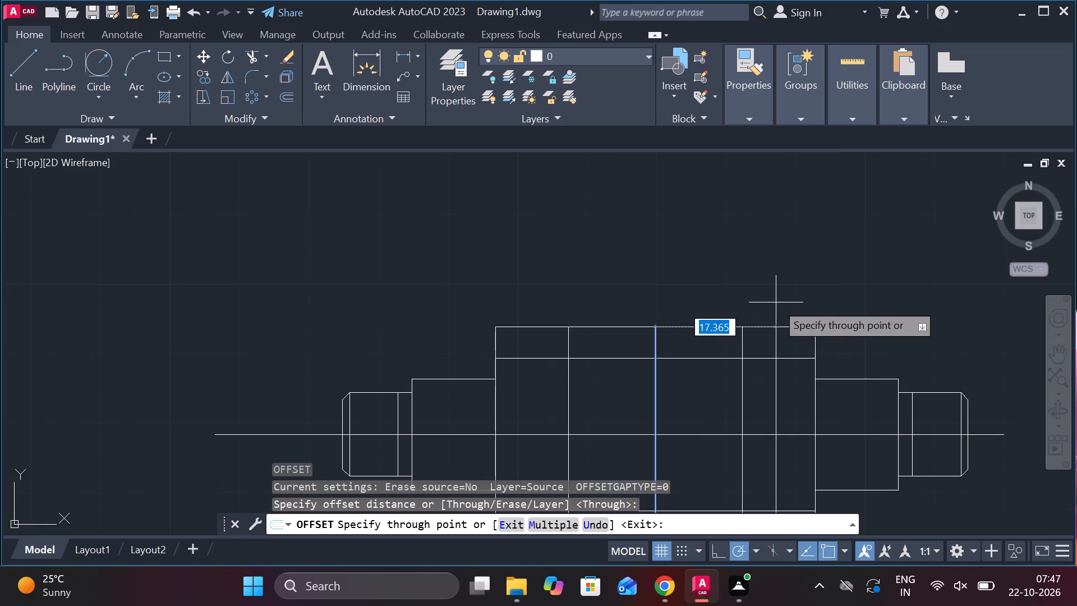
{"action": "type", "text": "19"}
{"action": "key", "text": "Return"}
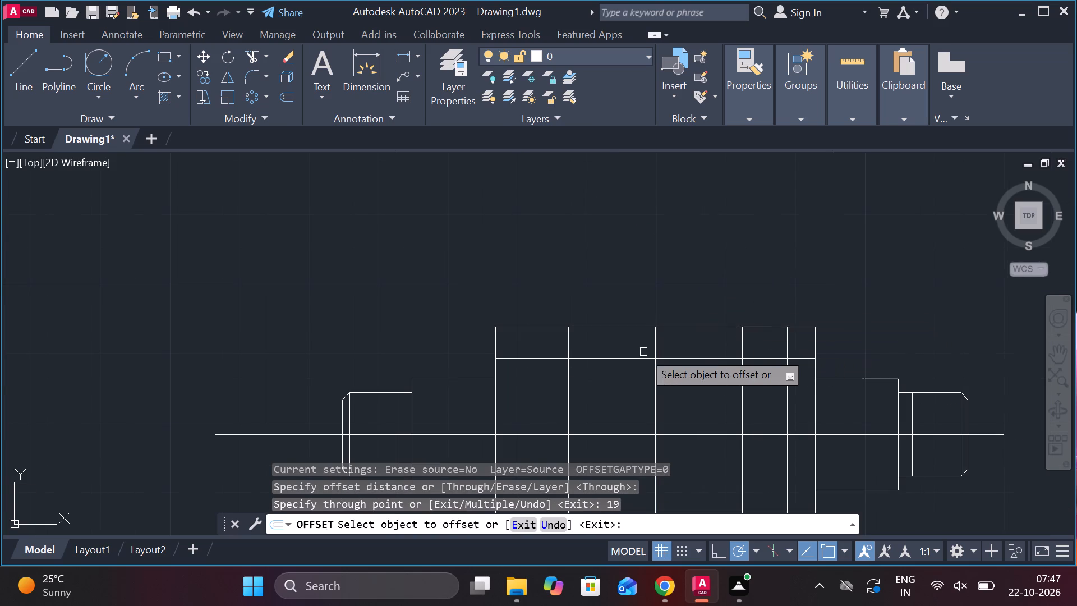
{"action": "left_click", "coordinate": [659, 343]}
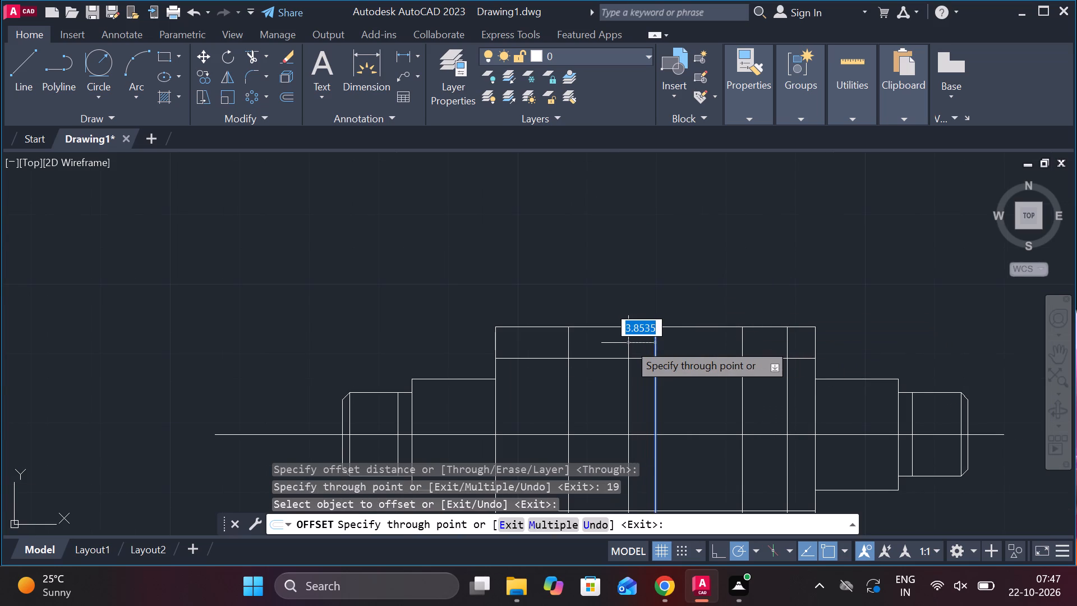
{"action": "type", "text": "19"}
{"action": "key", "text": "Return"}
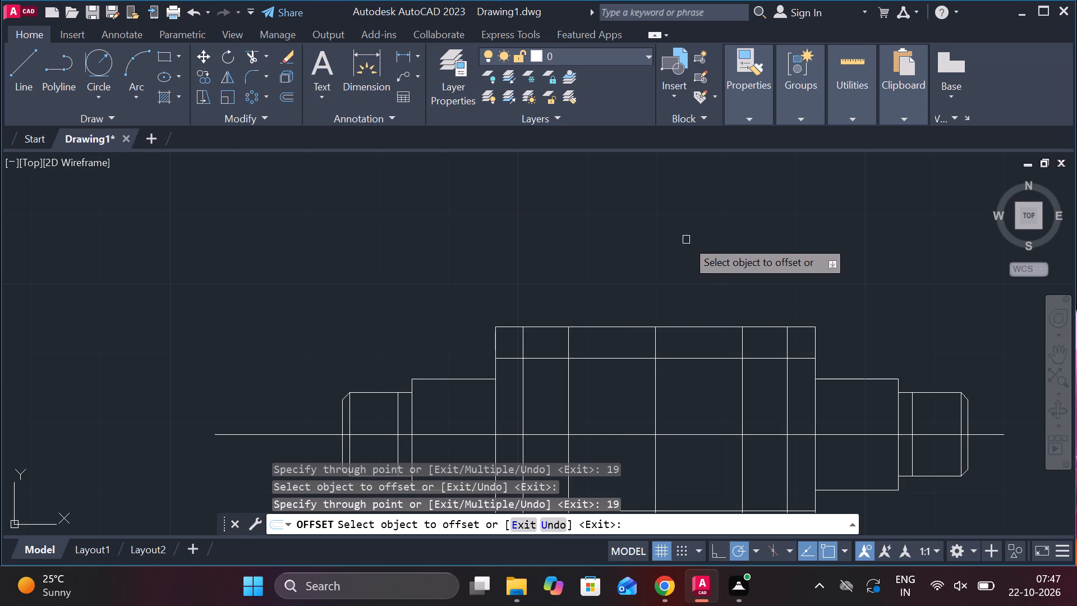
{"action": "key", "text": "Escape"}
Draw a radius 3 circle at the central section's upper-left corner, tangent to the inner horizontal line and the left offset line.
{"action": "left_click", "coordinate": [90, 75]}
{"action": "scroll", "coordinate": [470, 375], "scroll_direction": "up", "scroll_amount": 3}
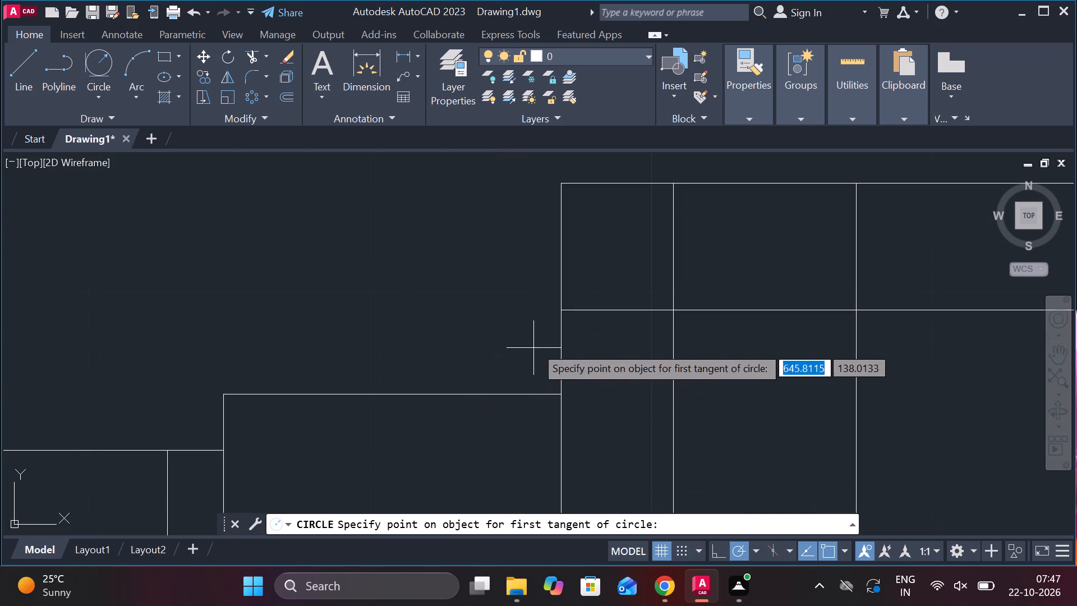
{"action": "left_click", "coordinate": [584, 315]}
{"action": "left_click", "coordinate": [671, 265]}
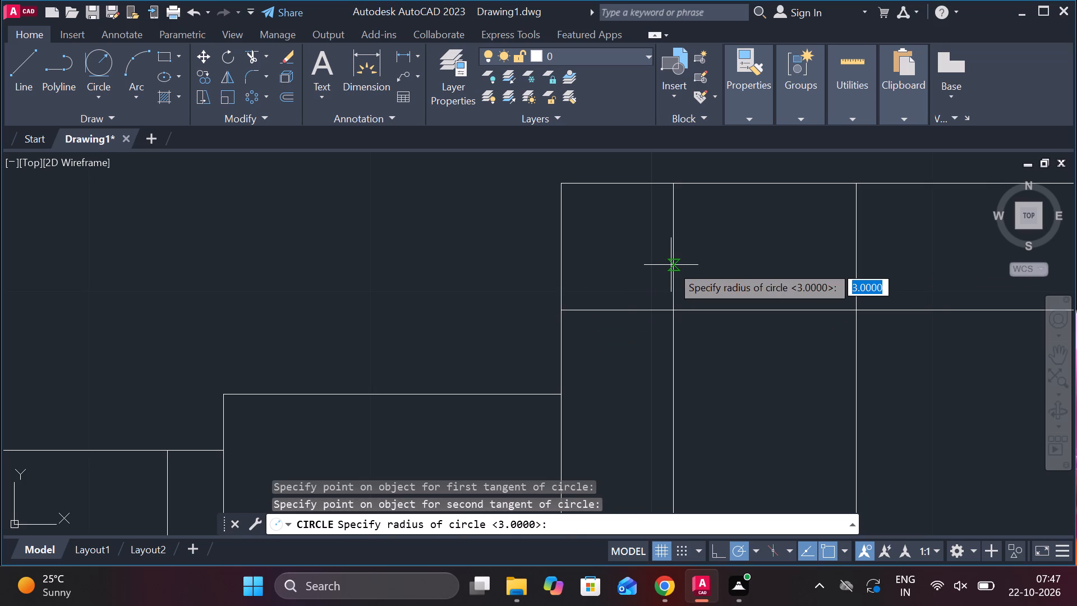
{"action": "key", "text": "3"}
{"action": "key", "text": "Return"}
{"action": "scroll", "coordinate": [708, 299], "scroll_direction": "down", "scroll_amount": 2}
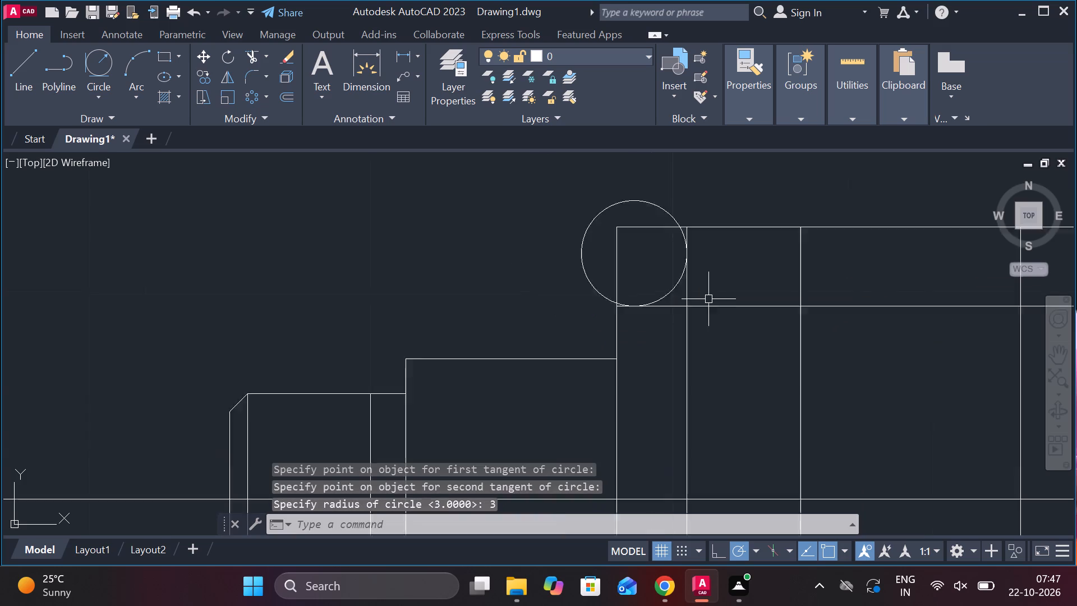
Draw a radius 3 circle at the central section's upper-right corner, tangent to the right offset line and the inner horizontal line.
{"action": "scroll", "coordinate": [708, 299], "scroll_direction": "down", "scroll_amount": 1}
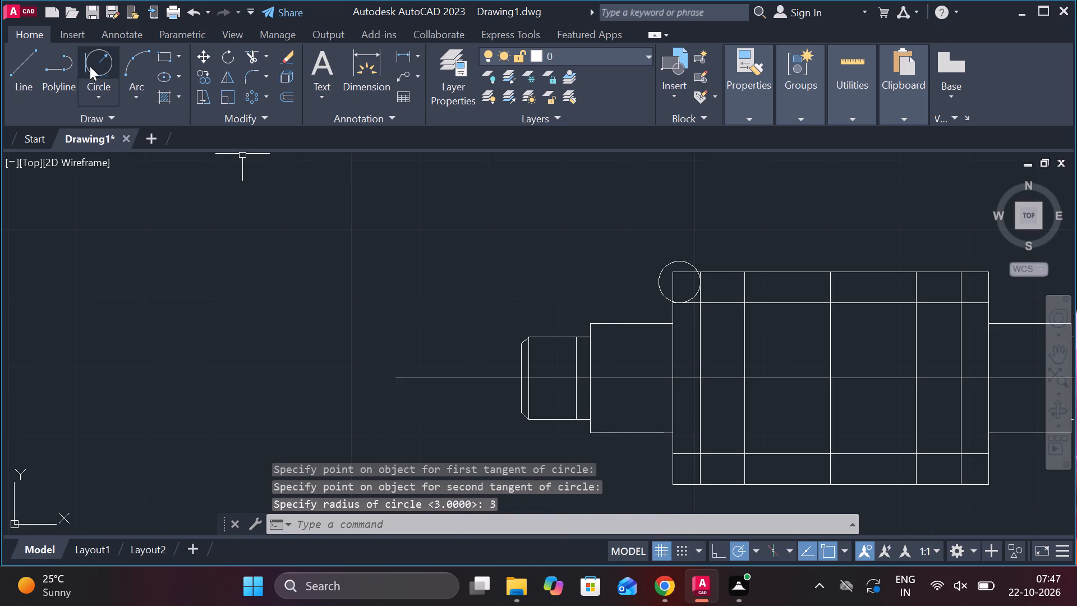
{"action": "left_click", "coordinate": [90, 66]}
{"action": "middle_click_drag", "start_coordinate": [550, 221], "coordinate": [387, 206]}
{"action": "scroll", "coordinate": [1075, 315], "scroll_direction": "up", "scroll_amount": 2}
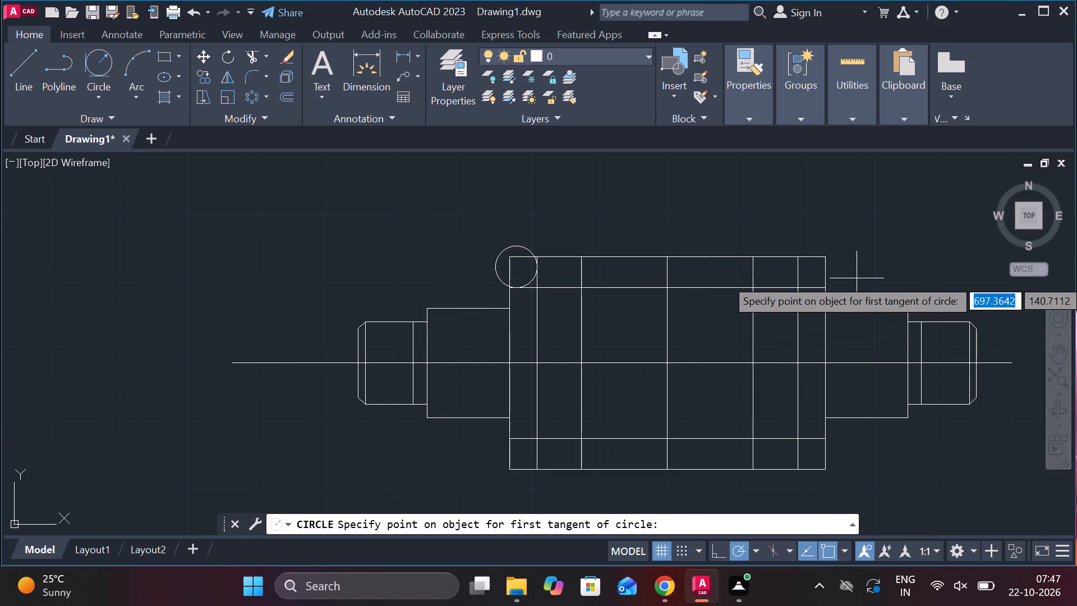
{"action": "scroll", "coordinate": [808, 277], "scroll_direction": "up", "scroll_amount": 2}
{"action": "left_click", "coordinate": [765, 252]}
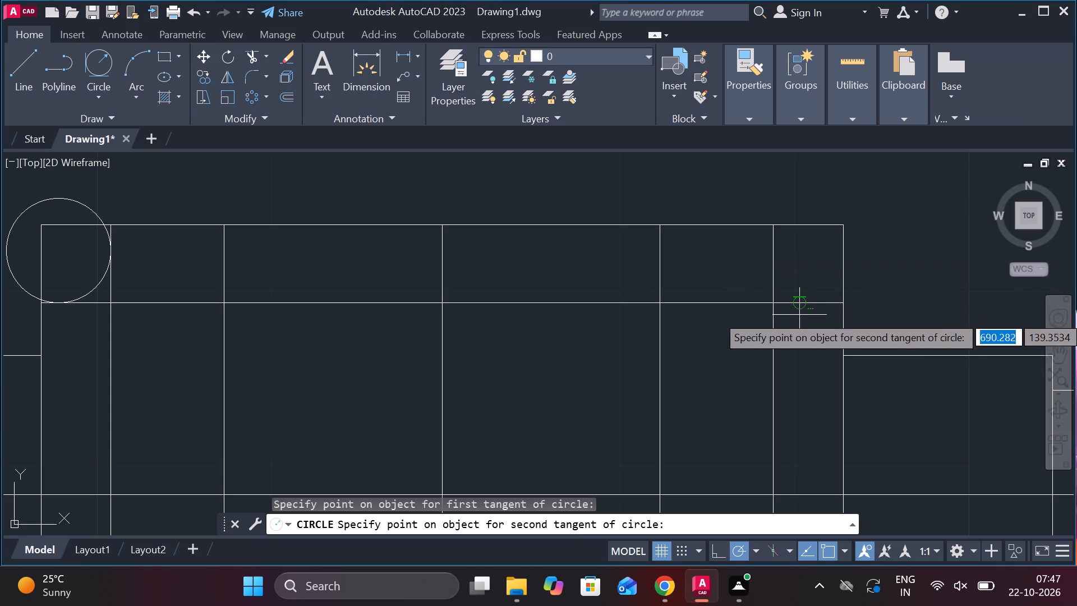
{"action": "left_click", "coordinate": [797, 306]}
{"action": "key", "text": "space"}
{"action": "scroll", "coordinate": [797, 306], "scroll_direction": "down", "scroll_amount": 3}
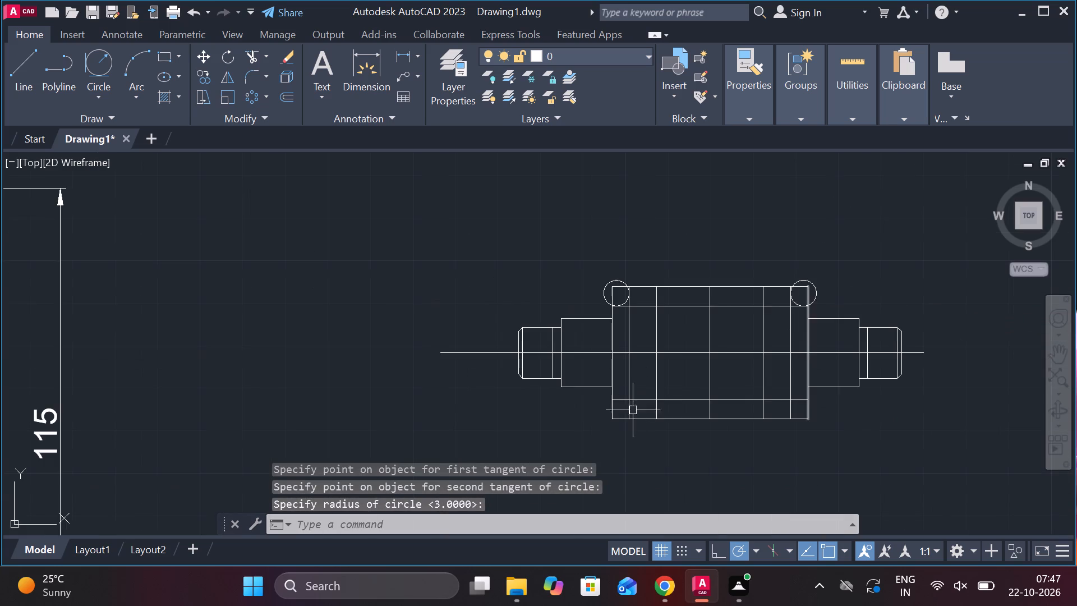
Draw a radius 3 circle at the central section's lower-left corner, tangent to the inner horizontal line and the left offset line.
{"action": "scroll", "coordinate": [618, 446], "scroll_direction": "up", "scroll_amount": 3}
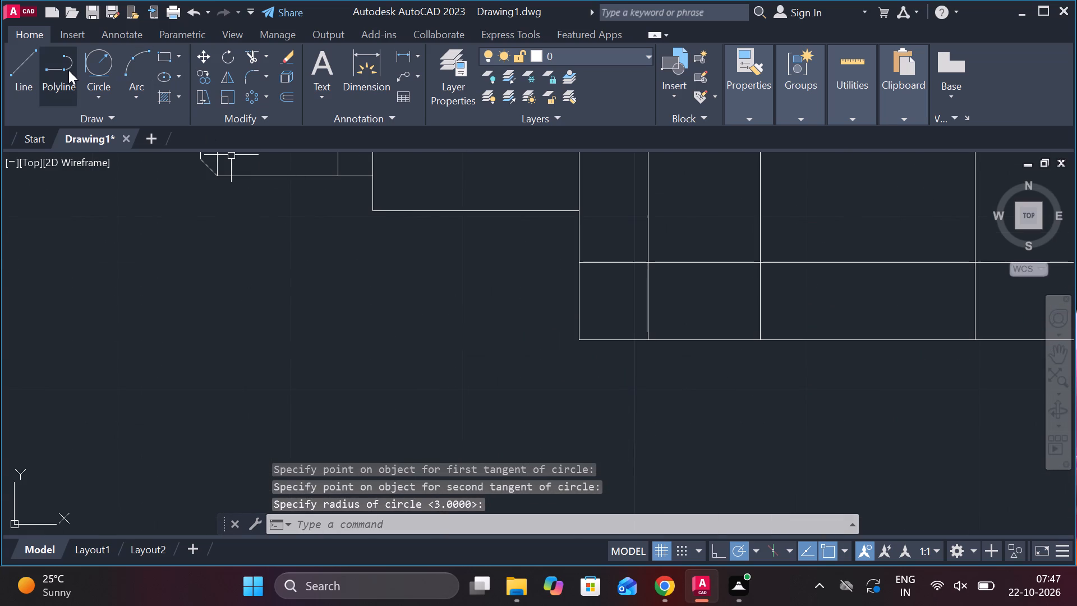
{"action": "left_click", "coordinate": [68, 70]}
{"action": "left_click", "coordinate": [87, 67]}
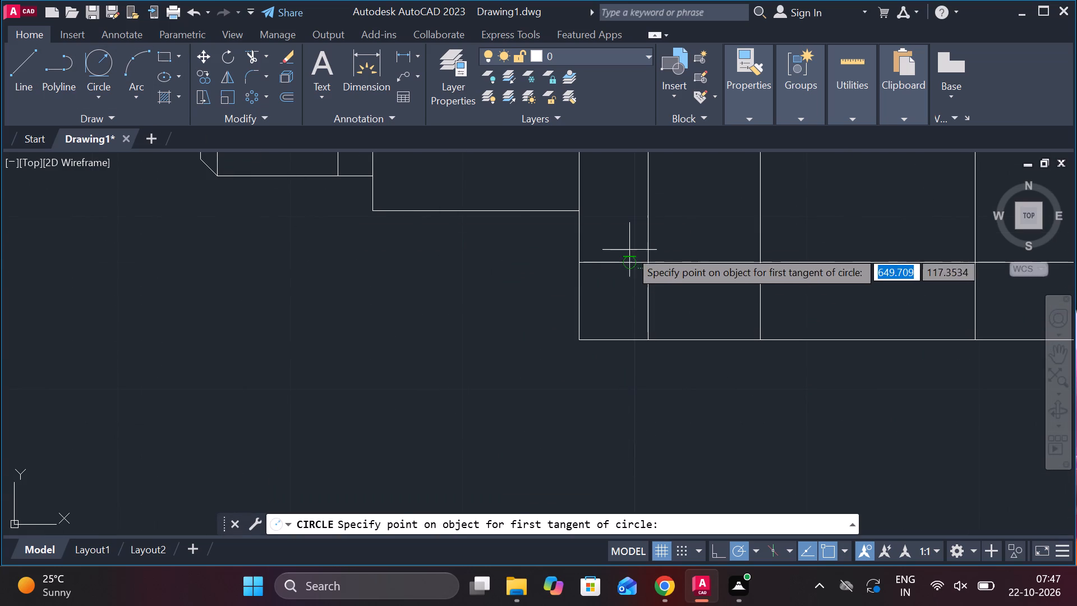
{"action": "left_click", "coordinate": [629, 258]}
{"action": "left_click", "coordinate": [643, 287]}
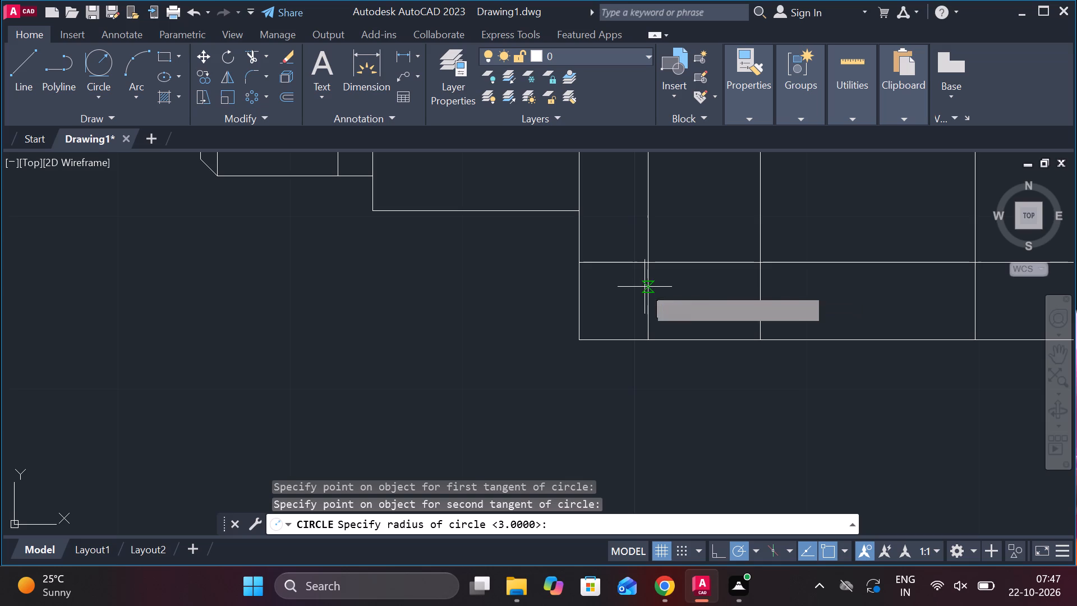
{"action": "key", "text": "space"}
Draw a radius 3 circle at the central section's lower-right corner, tangent to the inner horizontal line and the right offset line.
{"action": "left_click", "coordinate": [100, 80]}
{"action": "scroll", "coordinate": [643, 238], "scroll_direction": "down", "scroll_amount": 1}
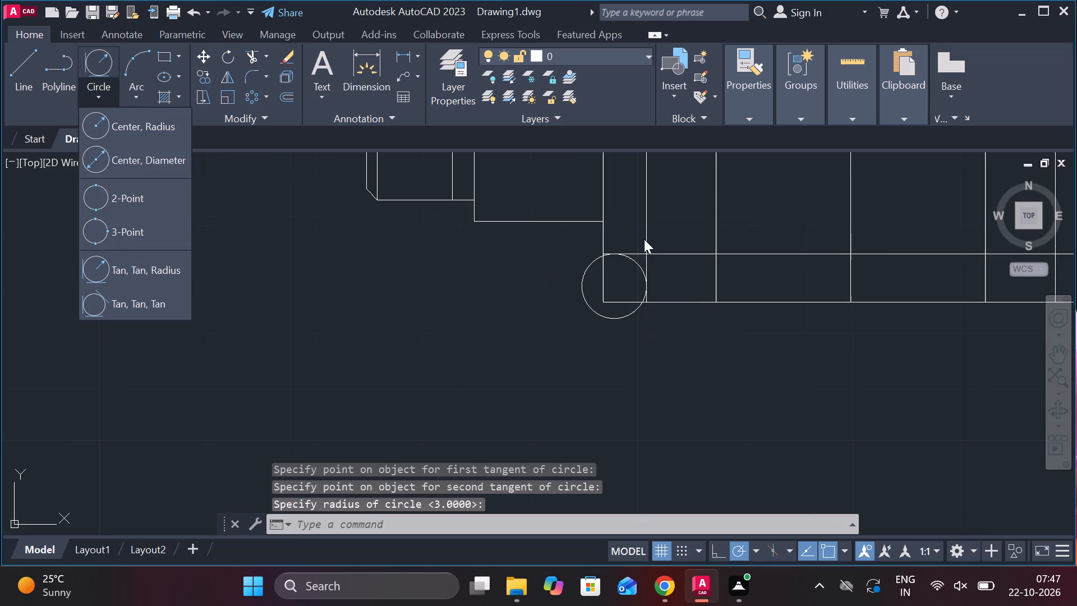
{"action": "scroll", "coordinate": [644, 239], "scroll_direction": "down", "scroll_amount": 1}
{"action": "scroll", "coordinate": [885, 256], "scroll_direction": "up", "scroll_amount": 1}
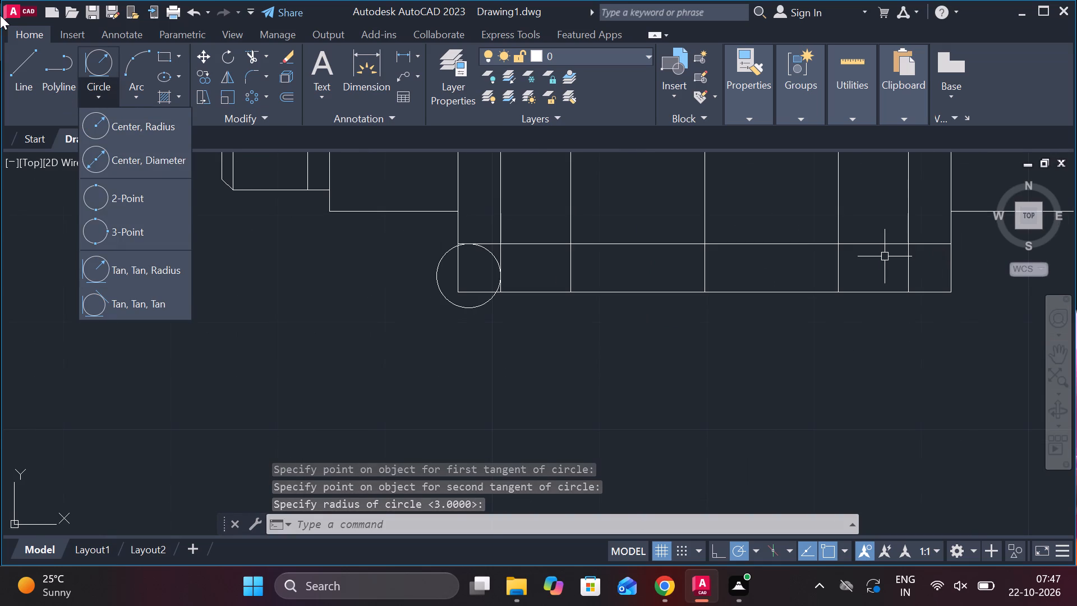
{"action": "left_click", "coordinate": [107, 74]}
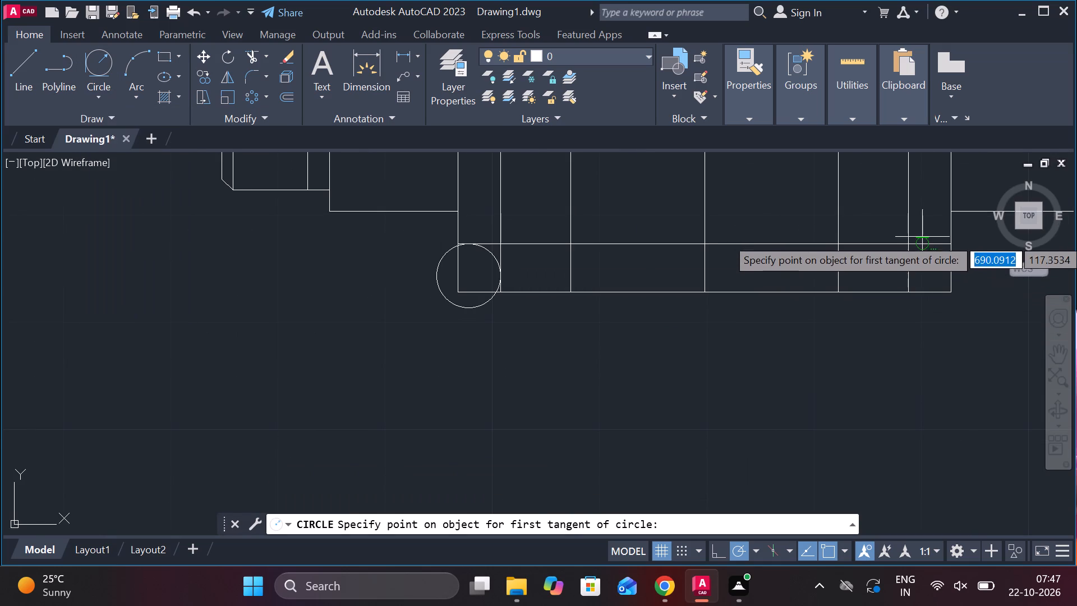
{"action": "left_click", "coordinate": [926, 246]}
{"action": "left_click", "coordinate": [912, 269]}
{"action": "key", "text": "space"}
{"action": "scroll", "coordinate": [877, 334], "scroll_direction": "down", "scroll_amount": 1}
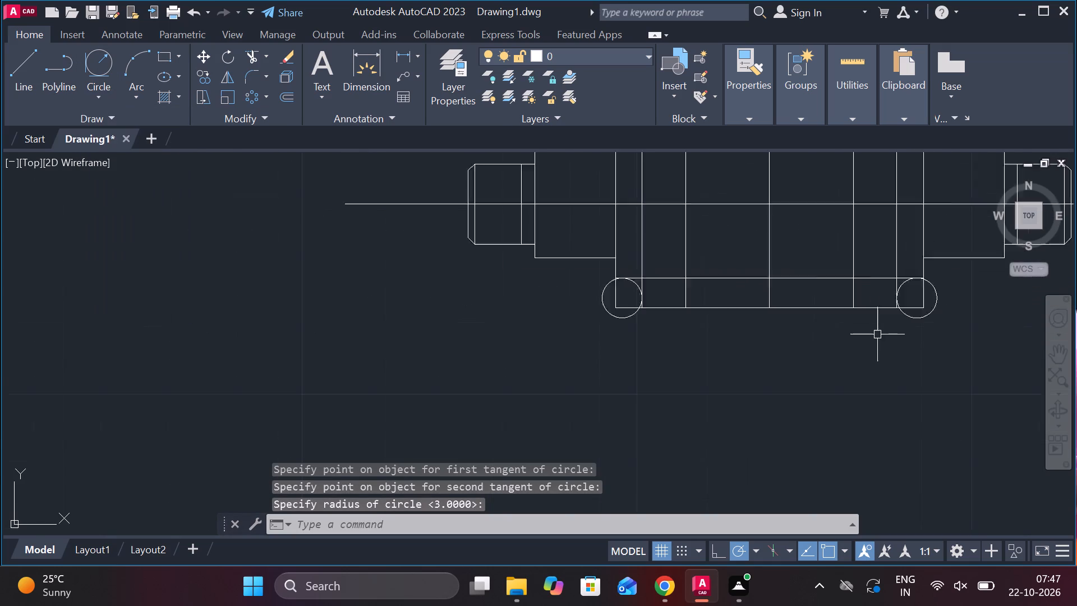
Trim the lower-right circle, the adjoining corner edges and the offset line's lower end to leave a concave arc at that corner.
{"action": "scroll", "coordinate": [877, 334], "scroll_direction": "down", "scroll_amount": 1}
{"action": "middle_click_drag", "start_coordinate": [862, 338], "coordinate": [696, 359]}
{"action": "scroll", "coordinate": [735, 375], "scroll_direction": "up", "scroll_amount": 1}
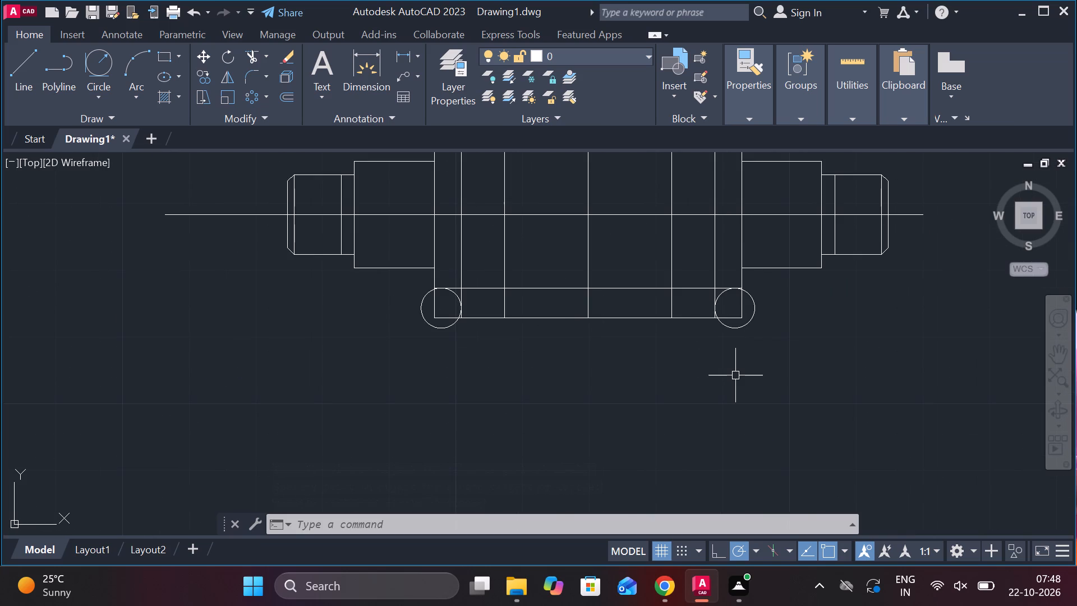
{"action": "key", "text": "Escape"}
{"action": "type", "text": "TR"}
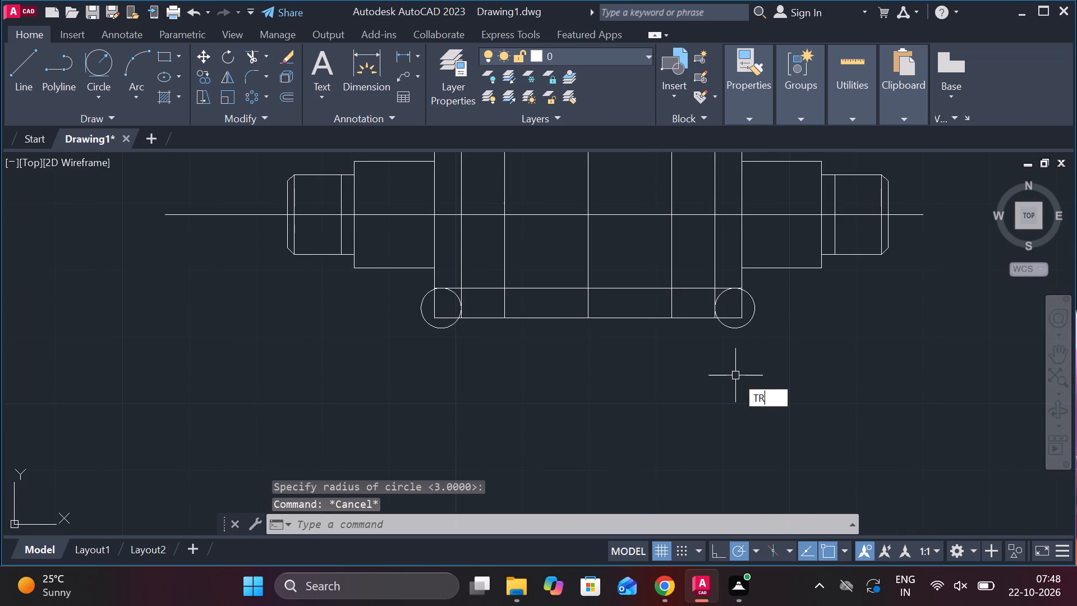
{"action": "key", "text": "space"}
{"action": "scroll", "coordinate": [743, 311], "scroll_direction": "up", "scroll_amount": 2}
{"action": "left_click_drag", "start_coordinate": [770, 283], "coordinate": [756, 293]}
{"action": "left_click", "coordinate": [736, 296]}
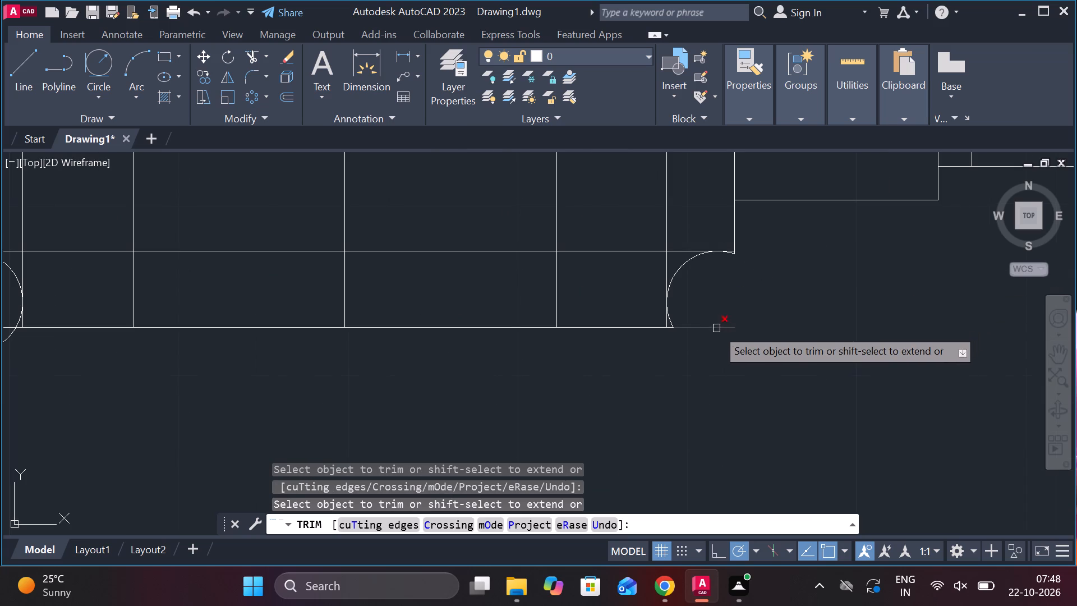
{"action": "left_click", "coordinate": [716, 328]}
{"action": "scroll", "coordinate": [739, 255], "scroll_direction": "up", "scroll_amount": 1}
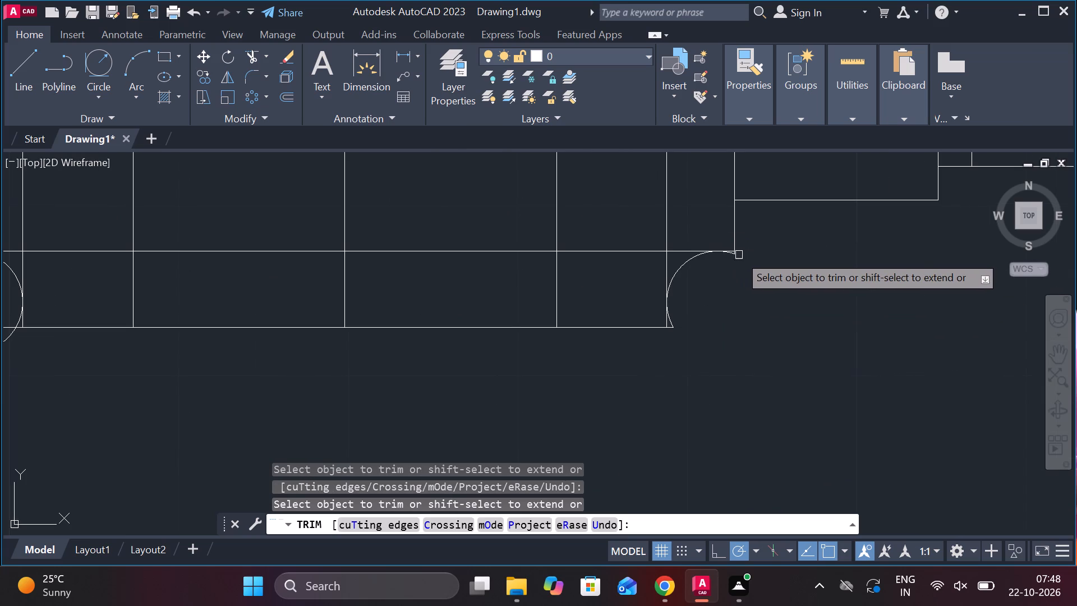
{"action": "scroll", "coordinate": [739, 255], "scroll_direction": "up", "scroll_amount": 2}
{"action": "left_click", "coordinate": [708, 244]}
{"action": "left_click", "coordinate": [706, 251]}
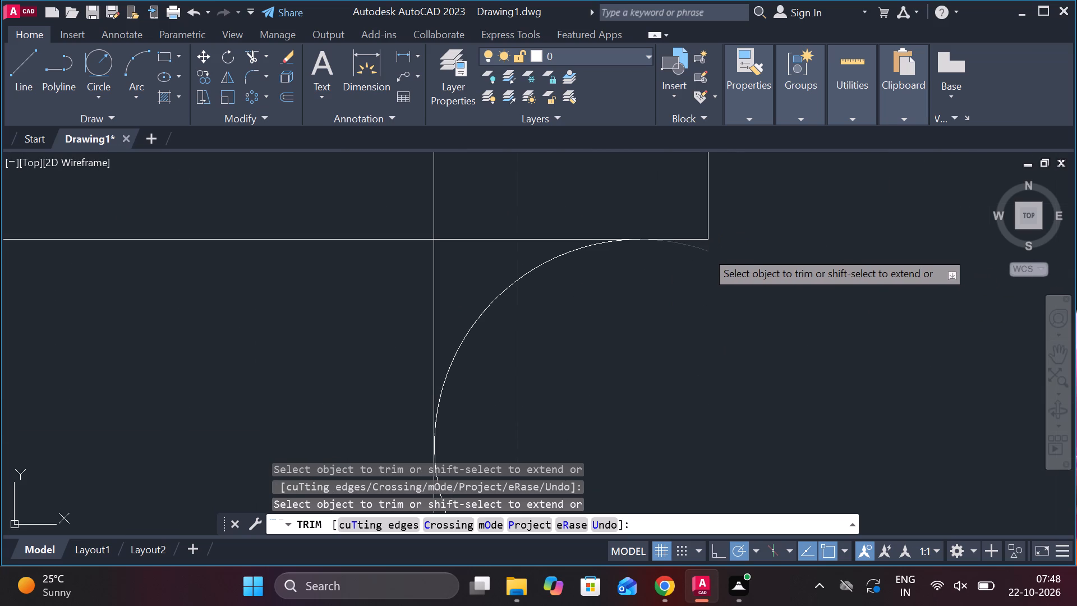
{"action": "scroll", "coordinate": [695, 246], "scroll_direction": "down", "scroll_amount": 3}
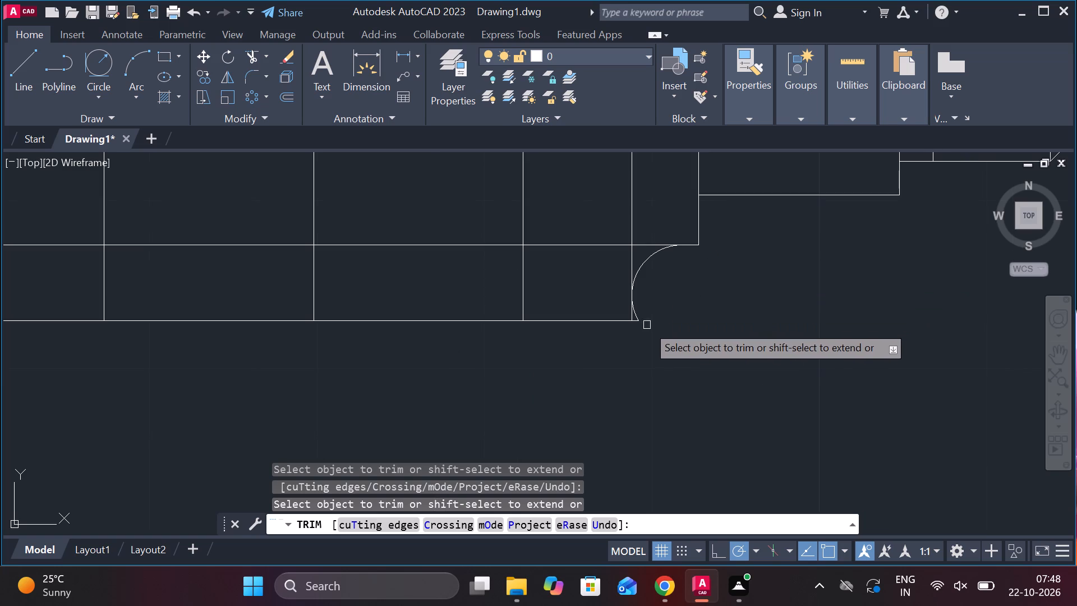
{"action": "scroll", "coordinate": [645, 346], "scroll_direction": "up", "scroll_amount": 2}
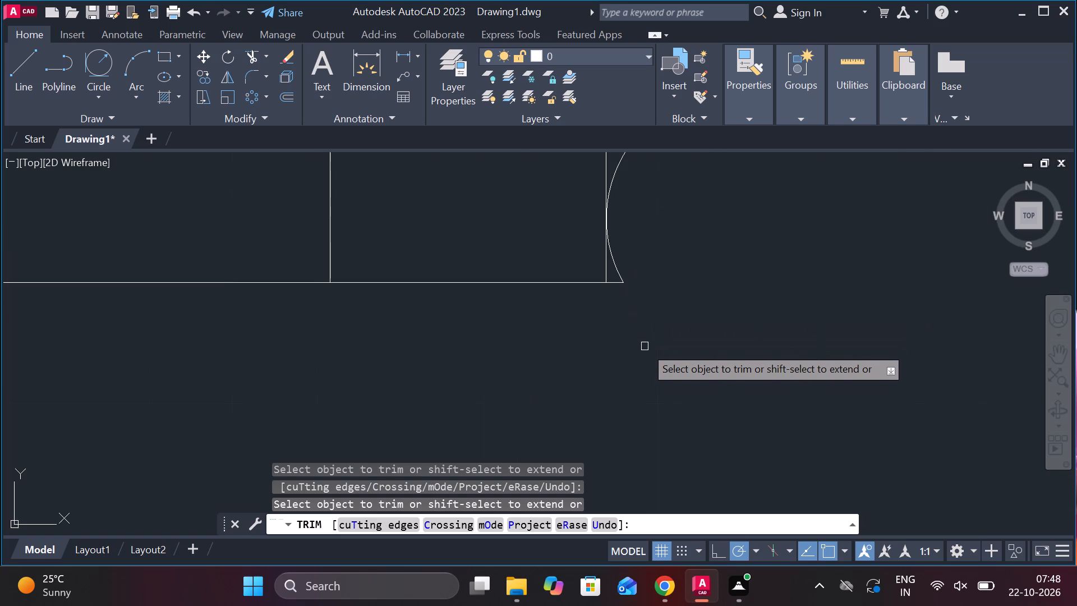
{"action": "left_click", "coordinate": [607, 270]}
{"action": "scroll", "coordinate": [636, 273], "scroll_direction": "down", "scroll_amount": 4}
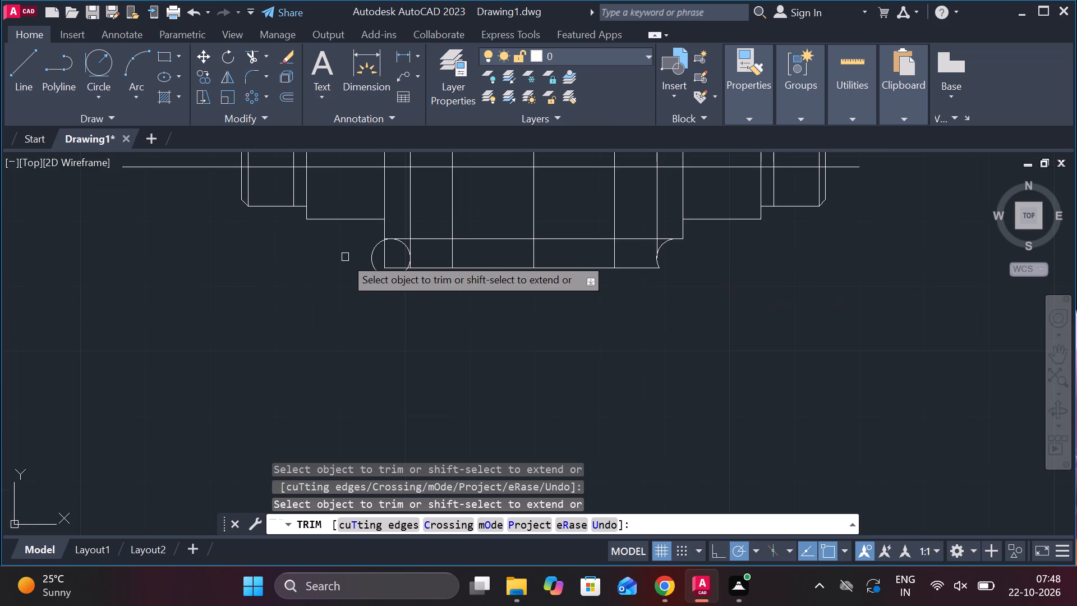
{"action": "scroll", "coordinate": [346, 283], "scroll_direction": "up", "scroll_amount": 2}
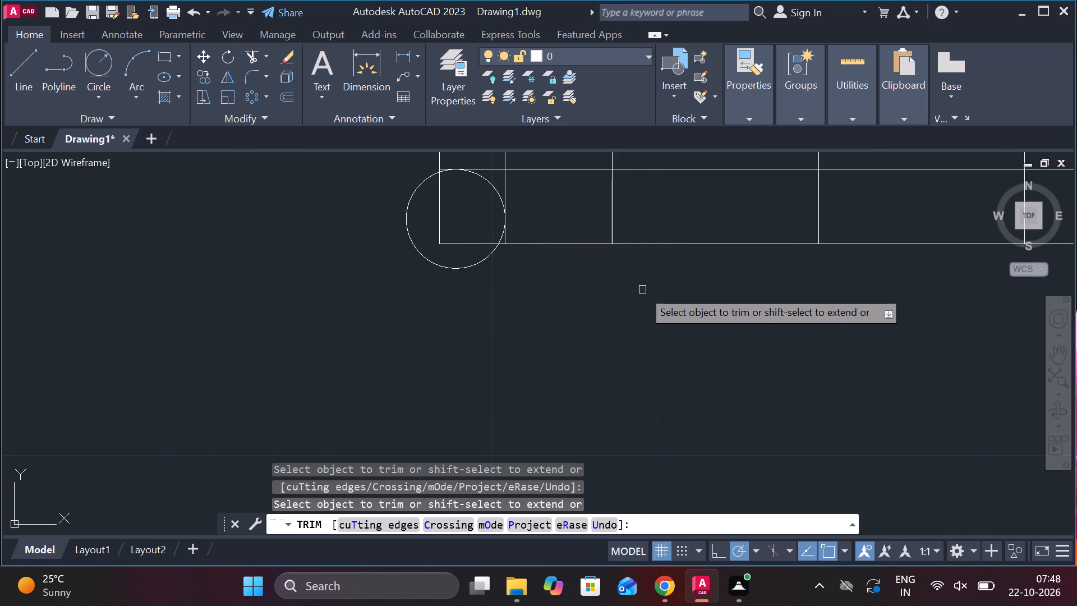
{"action": "key", "text": "Escape"}
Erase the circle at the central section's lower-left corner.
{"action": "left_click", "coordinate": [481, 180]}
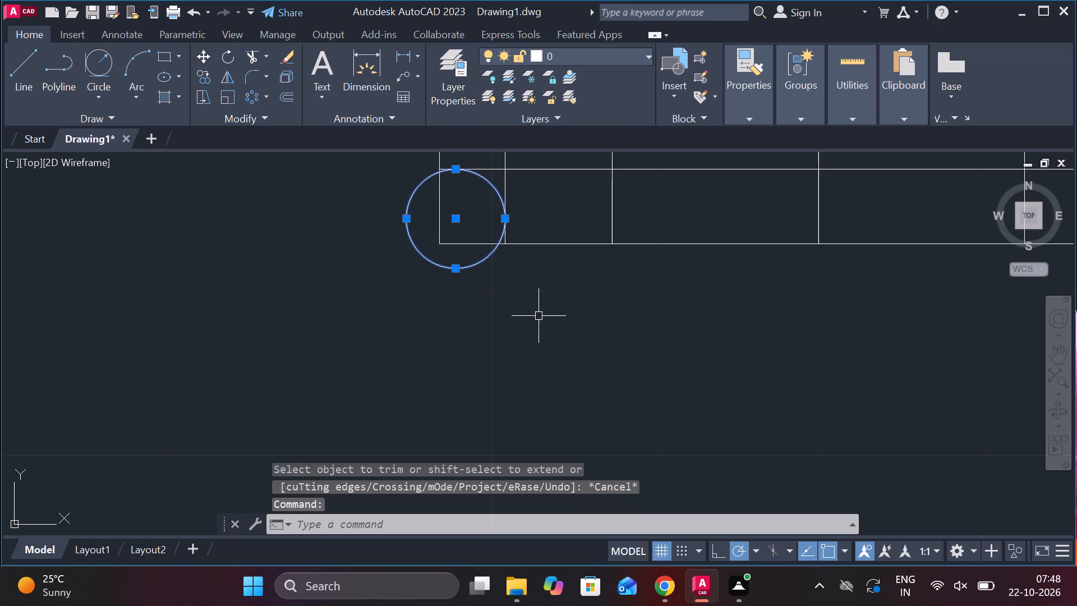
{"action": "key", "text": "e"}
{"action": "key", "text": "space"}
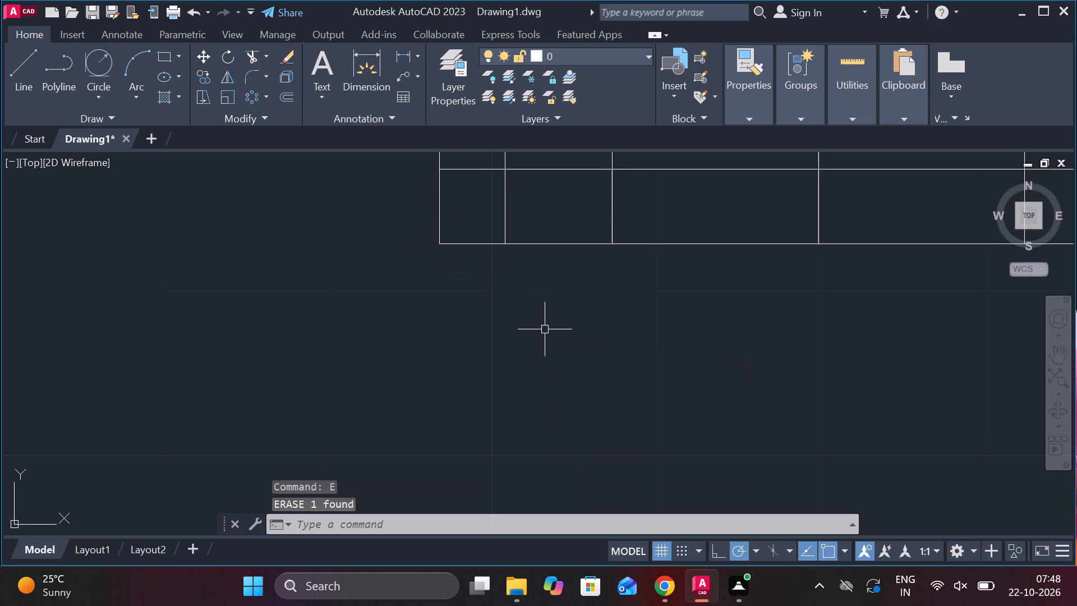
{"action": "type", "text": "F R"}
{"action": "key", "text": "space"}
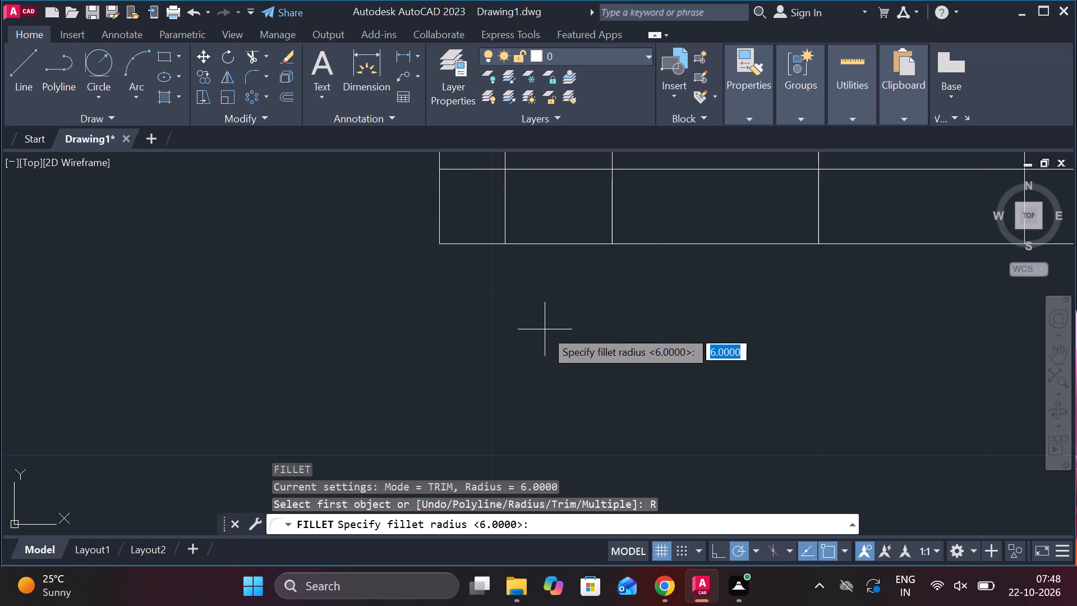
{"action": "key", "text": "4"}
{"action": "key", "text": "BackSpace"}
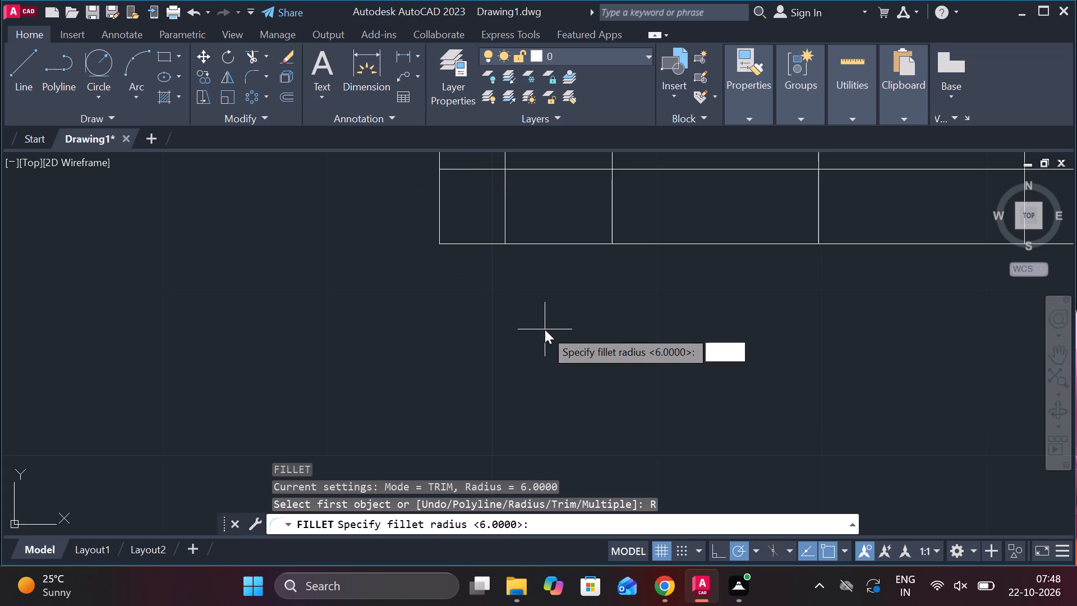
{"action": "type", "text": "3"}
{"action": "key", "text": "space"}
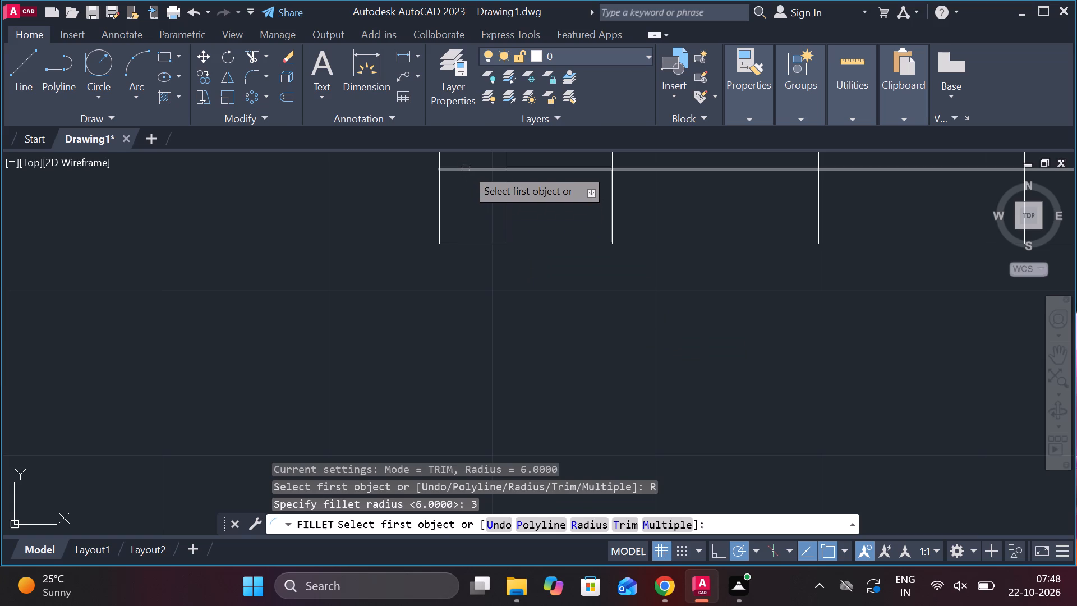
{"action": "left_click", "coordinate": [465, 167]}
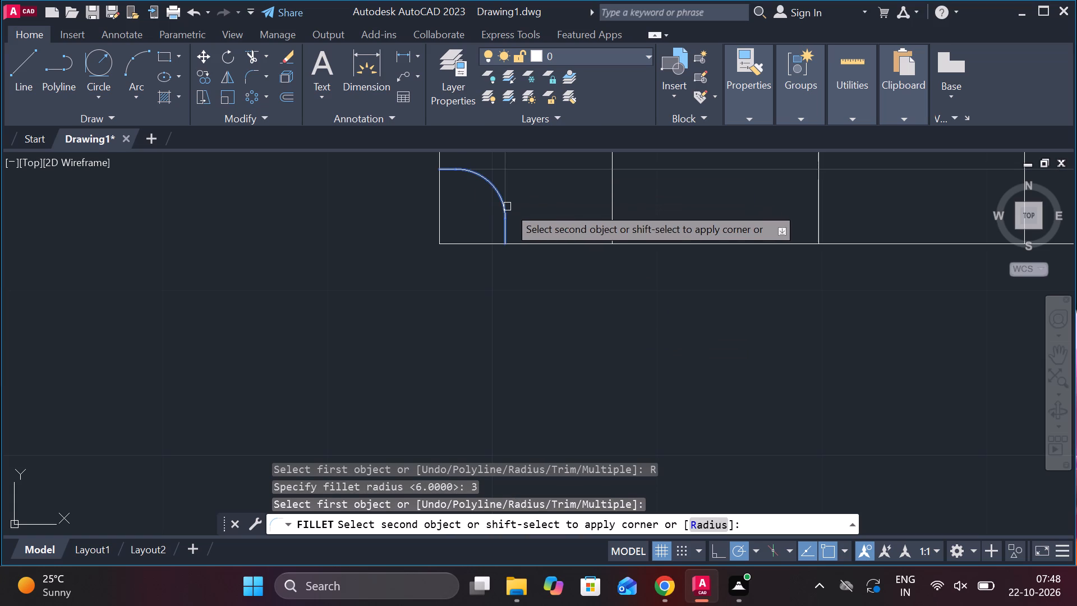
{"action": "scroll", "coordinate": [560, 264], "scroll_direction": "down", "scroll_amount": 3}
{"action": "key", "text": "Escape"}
Erase the two circles at the central section's upper-left and upper-right corners.
{"action": "middle_click_drag", "start_coordinate": [683, 288], "coordinate": [629, 403]}
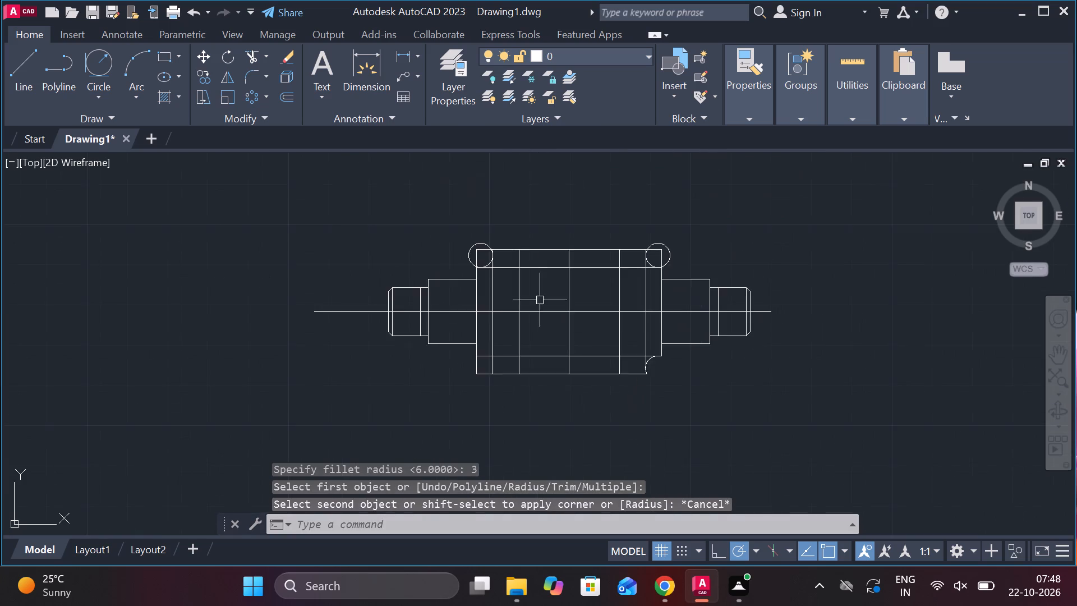
{"action": "scroll", "coordinate": [489, 254], "scroll_direction": "up", "scroll_amount": 2}
{"action": "left_click", "coordinate": [474, 227]}
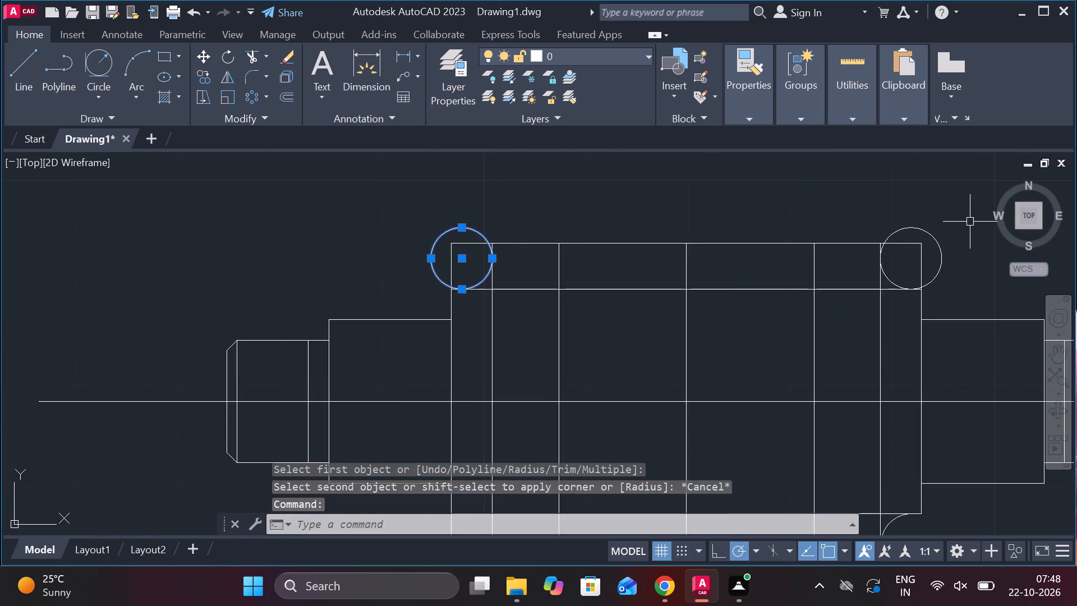
{"action": "left_click", "coordinate": [930, 229]}
{"action": "type", "text": "E"}
{"action": "key", "text": "space"}
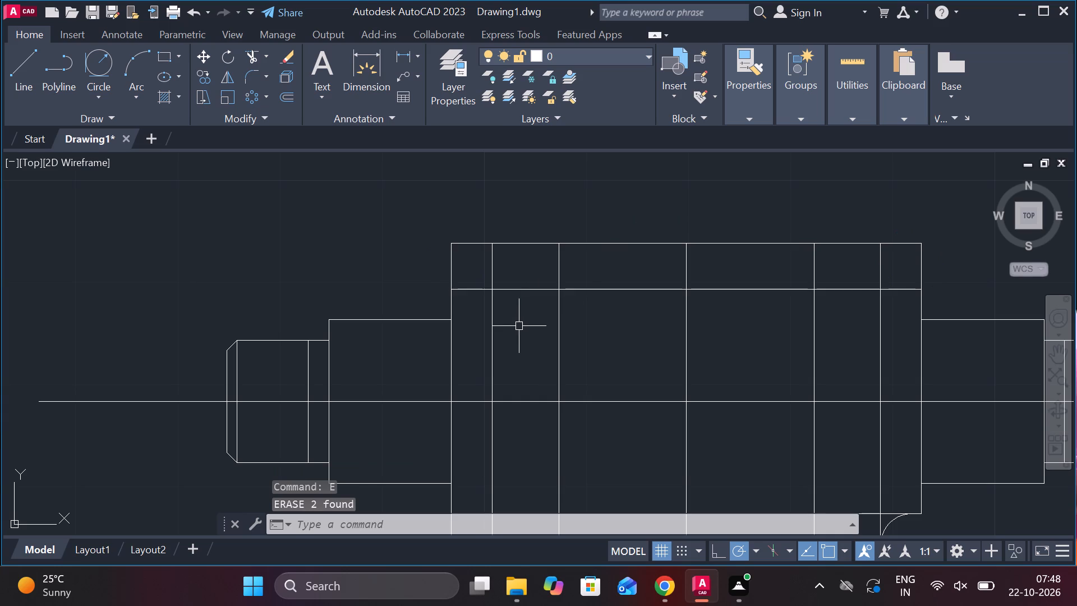
Trim the inner horizontal line and left offset line beyond their crossing at the central section's upper-left corner.
{"action": "type", "text": "TR"}
{"action": "key", "text": "space"}
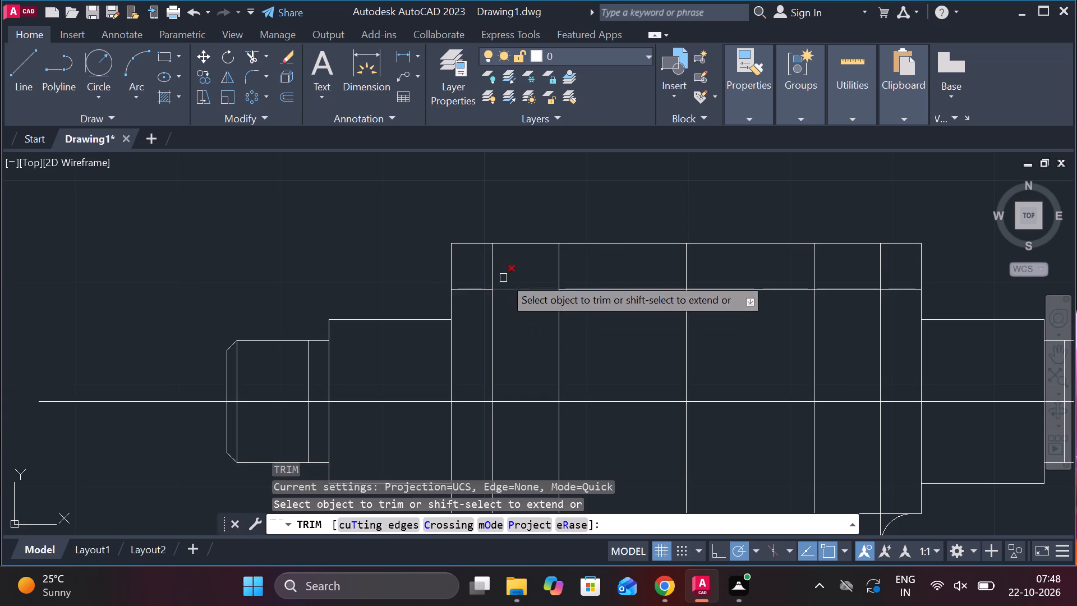
{"action": "left_click_drag", "start_coordinate": [504, 277], "coordinate": [469, 315]}
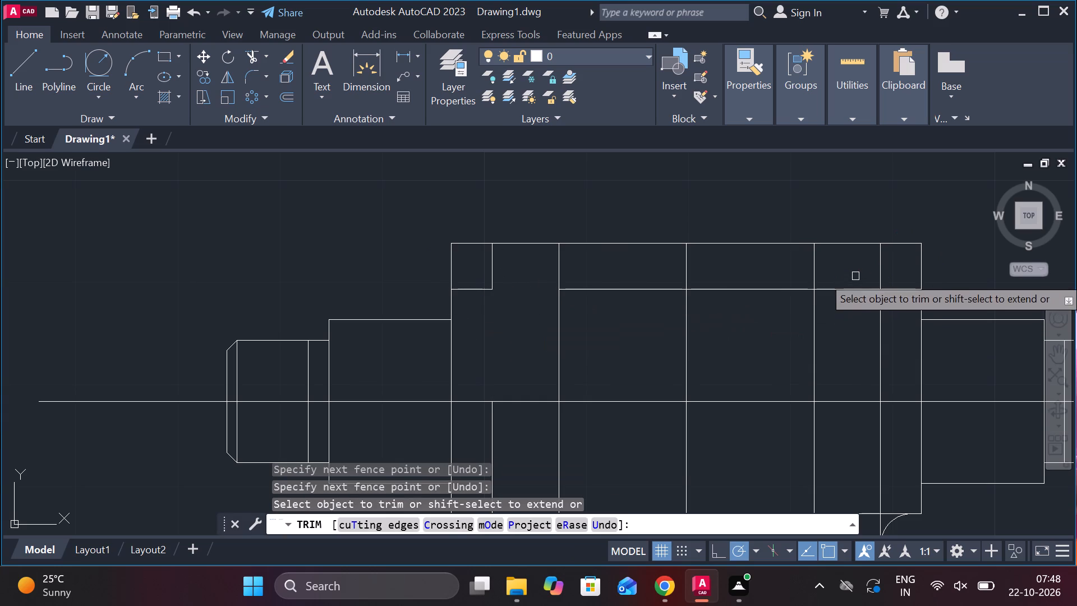
{"action": "left_click", "coordinate": [855, 276]}
{"action": "key", "text": "Escape"}
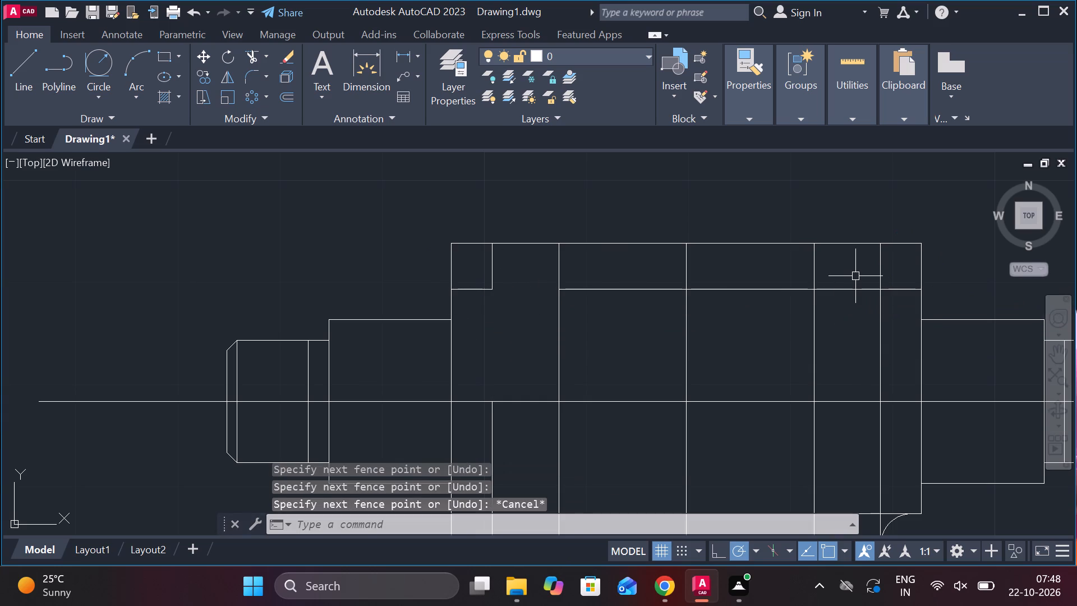
Fillet the upper inner horizontal line and left offset line with radius 3 at the central section's upper-left corner.
{"action": "type", "text": "F R"}
{"action": "key", "text": "space"}
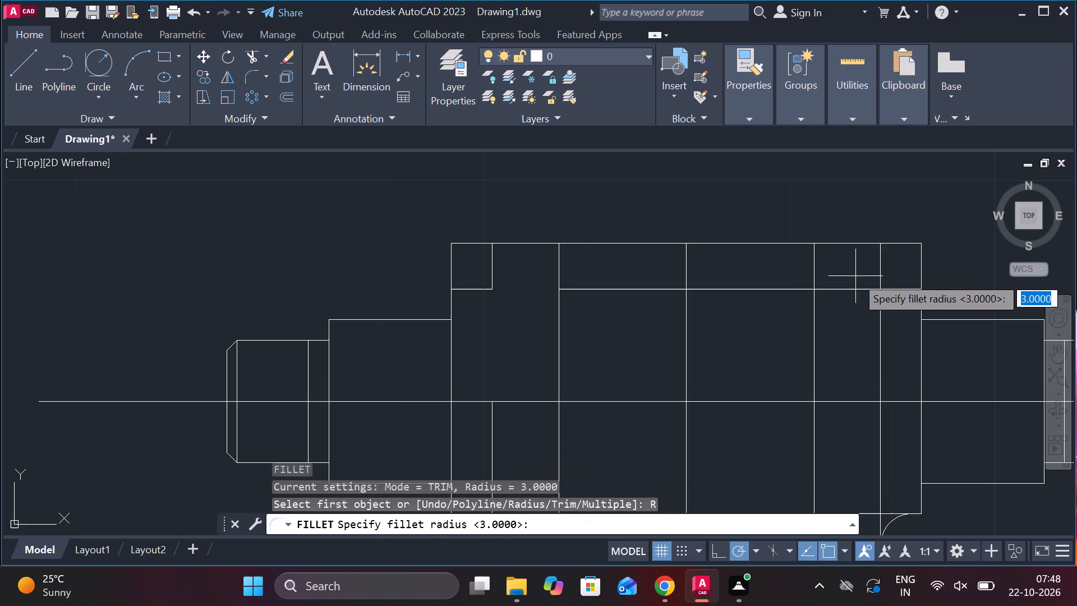
{"action": "key", "text": "space"}
{"action": "left_click", "coordinate": [471, 289]}
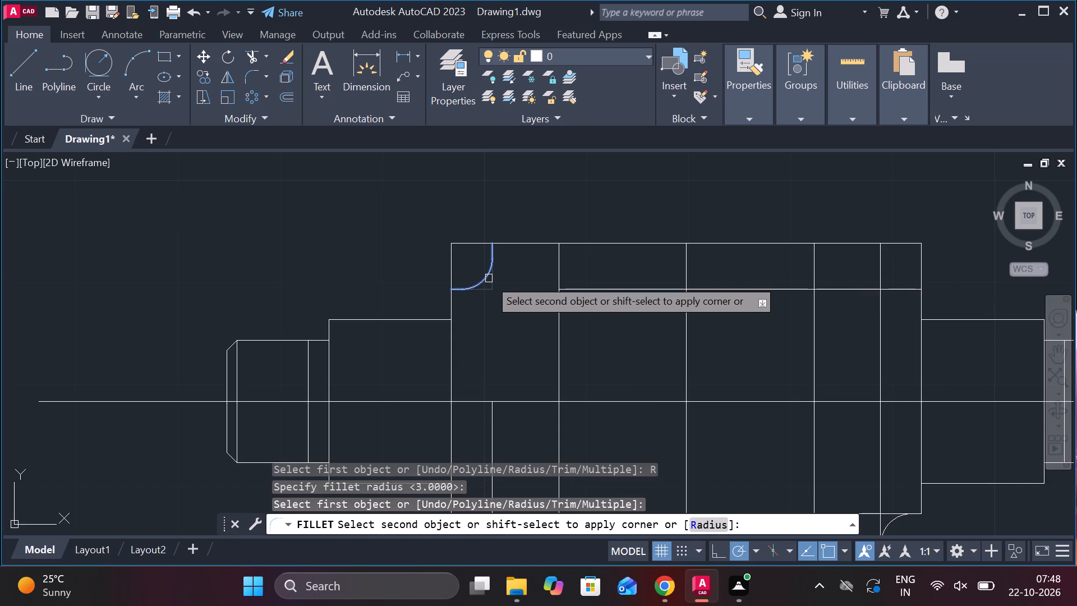
{"action": "left_click", "coordinate": [489, 274]}
{"action": "key", "text": "Escape"}
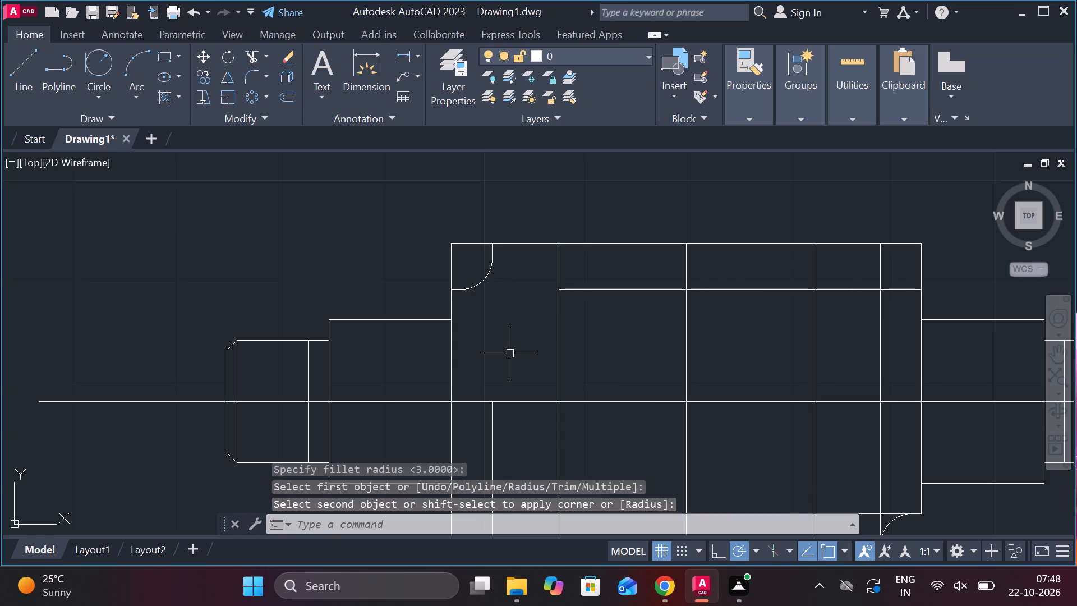
Extend the left offset line up and the upper inner horizontal line left, back to the filleted corner.
{"action": "type", "text": "EX"}
{"action": "key", "text": "space"}
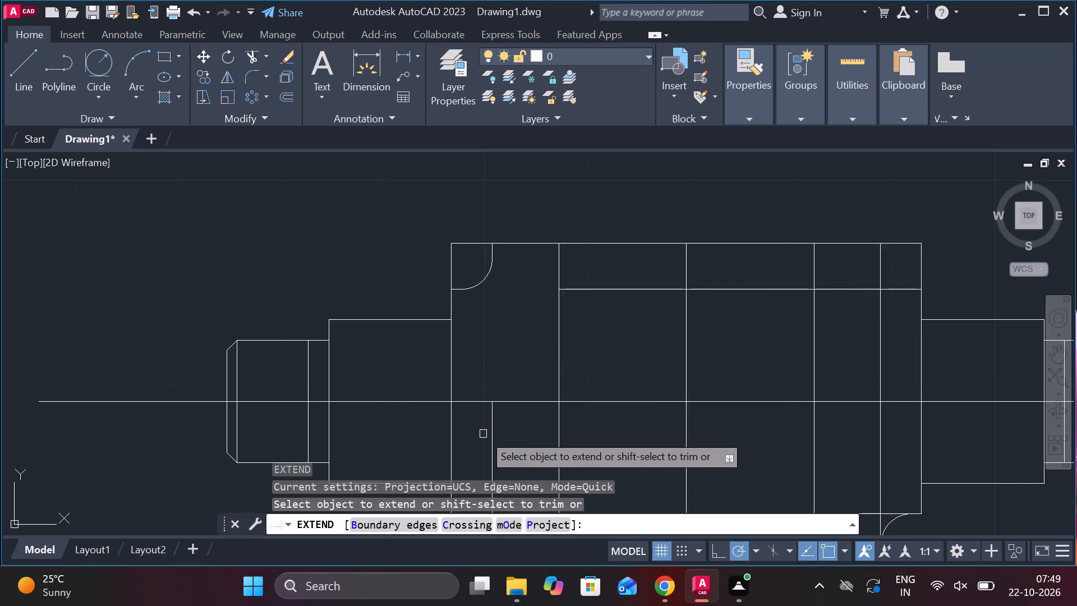
{"action": "left_click", "coordinate": [493, 421]}
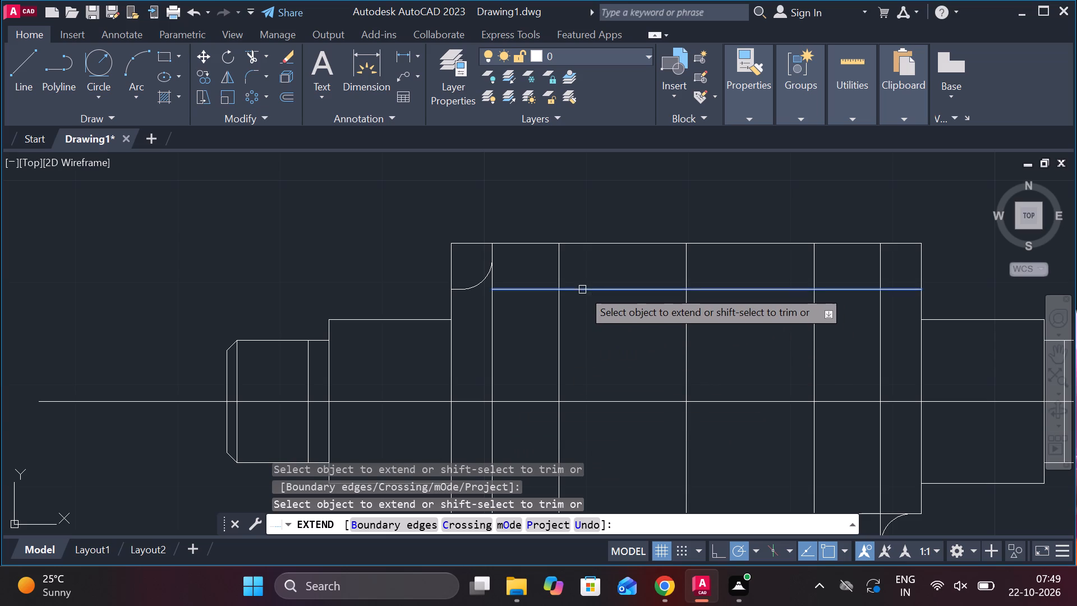
{"action": "left_click", "coordinate": [577, 287]}
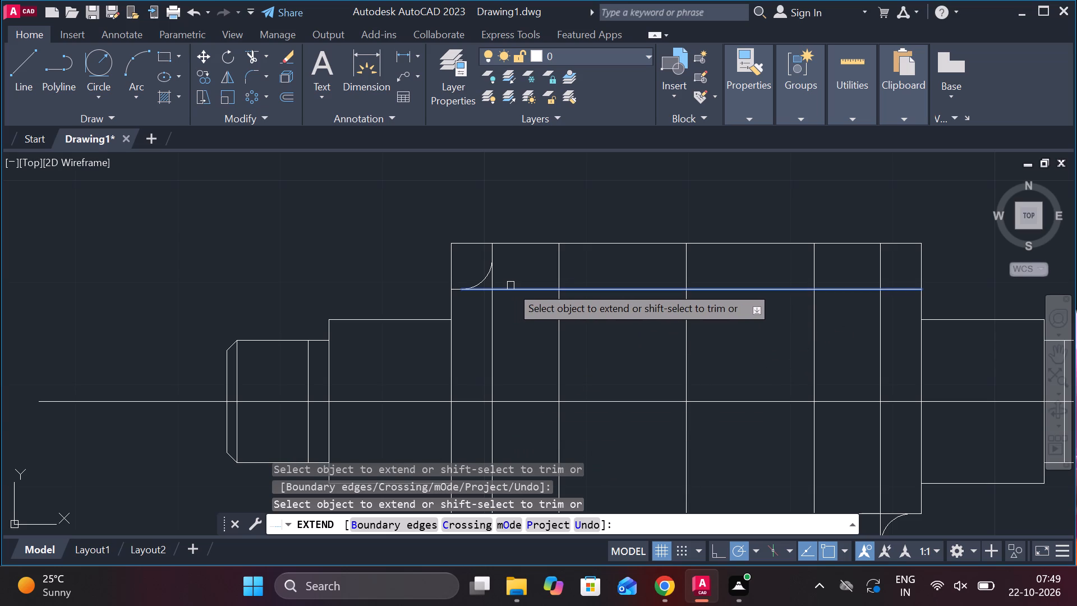
{"action": "key", "text": "Escape"}
Trim the outer edges and the offset line piece below the arc at the central section's upper-left corner.
{"action": "type", "text": "TR"}
{"action": "key", "text": "space"}
{"action": "left_click", "coordinate": [452, 258]}
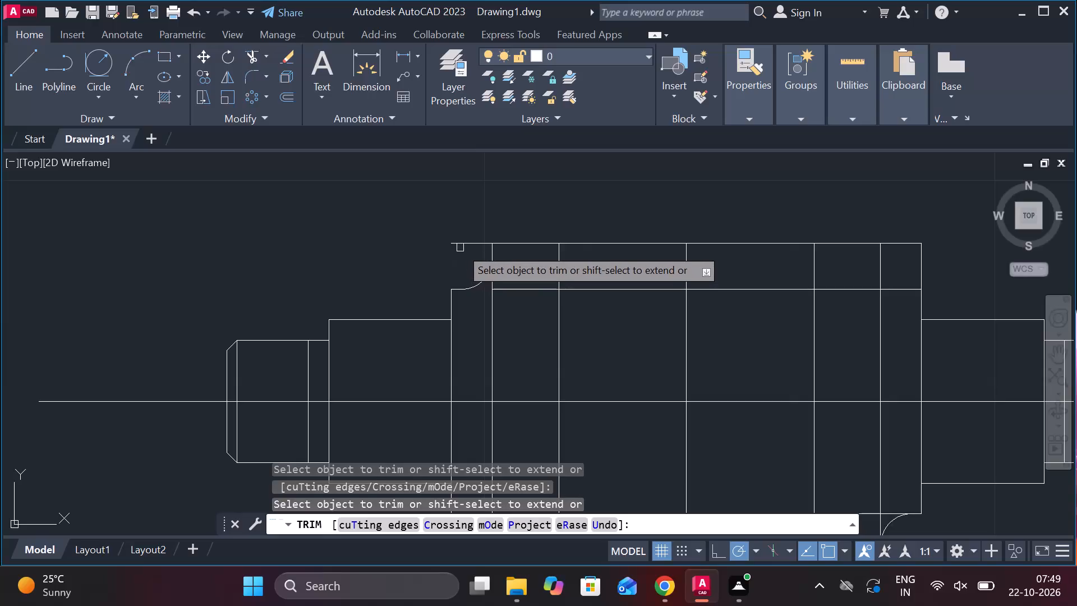
{"action": "left_click", "coordinate": [466, 245]}
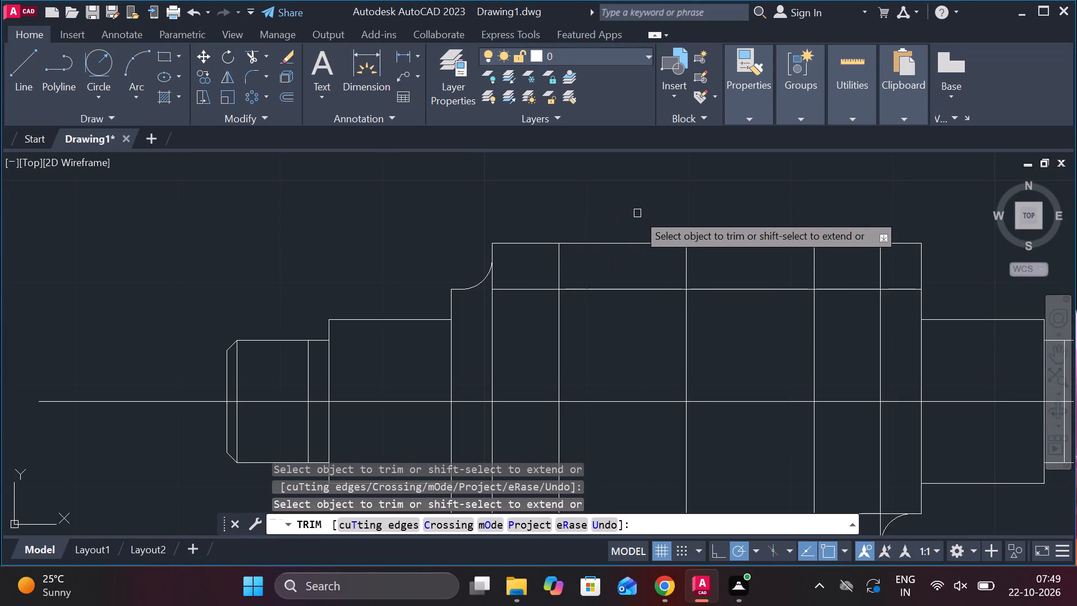
{"action": "scroll", "coordinate": [637, 213], "scroll_direction": "down", "scroll_amount": 1}
{"action": "scroll", "coordinate": [565, 254], "scroll_direction": "up", "scroll_amount": 2}
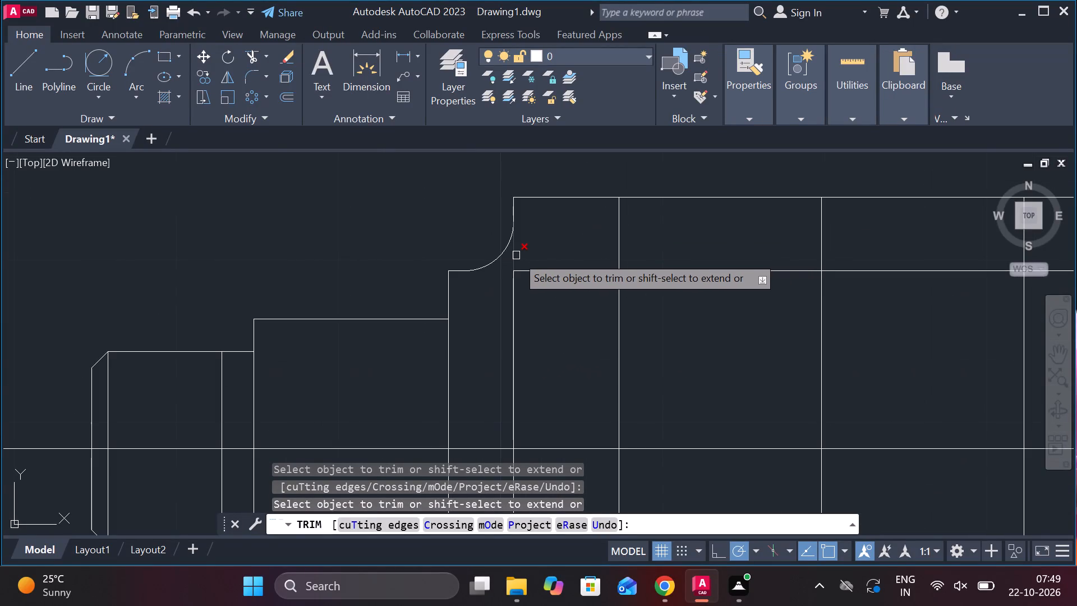
{"action": "left_click", "coordinate": [516, 255]}
{"action": "scroll", "coordinate": [545, 256], "scroll_direction": "down", "scroll_amount": 2}
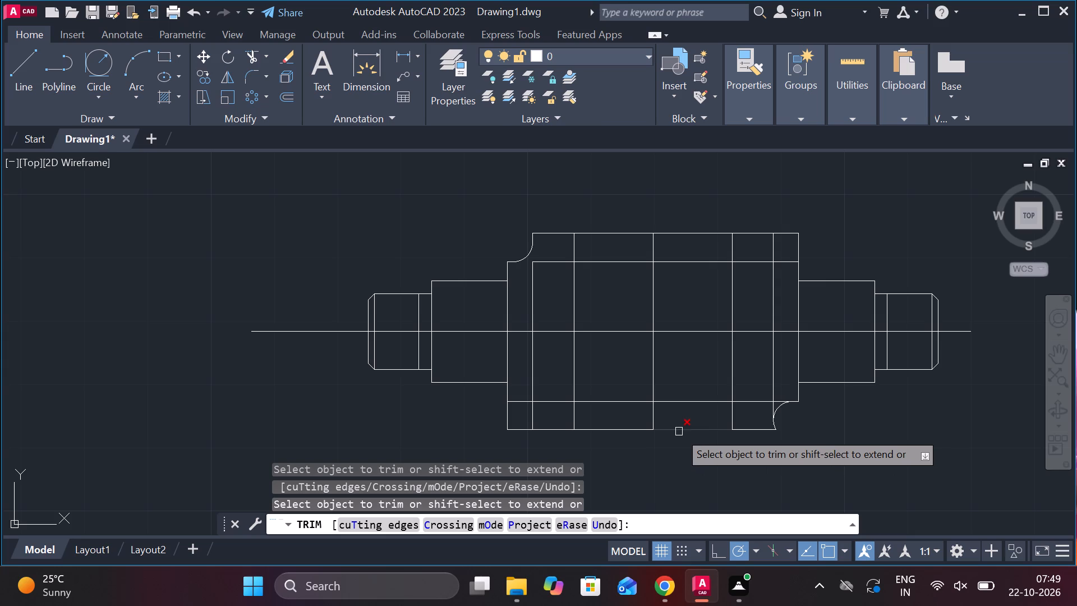
{"action": "key", "text": "grave"}
{"action": "key", "text": "Escape"}
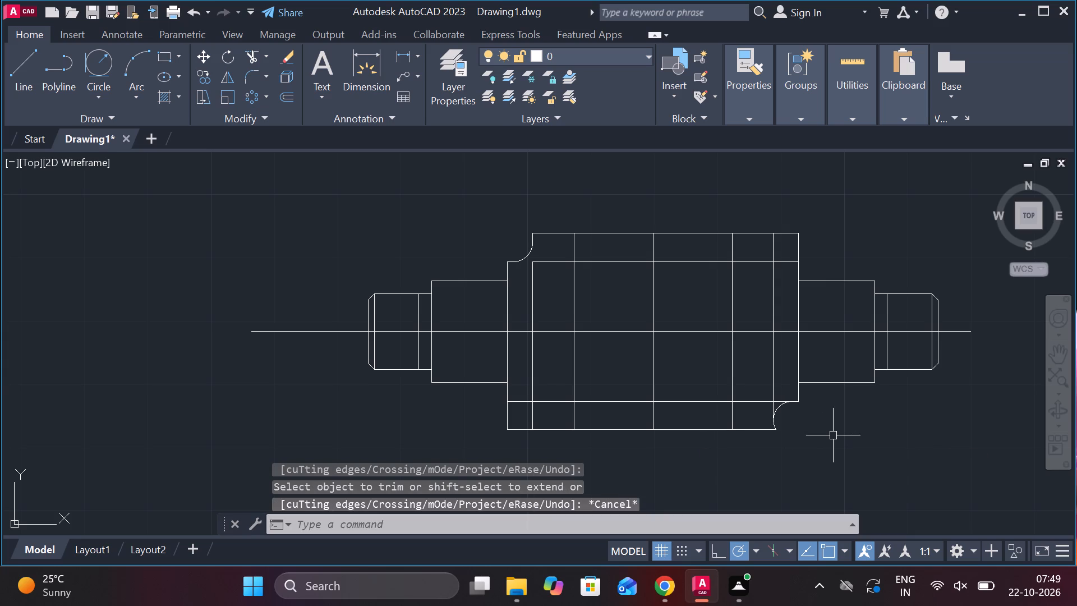
Trim the outer vertical and horizontal edges at the central section's lower-left corner, outside the left offset line.
{"action": "type", "text": "TR"}
{"action": "key", "text": "space"}
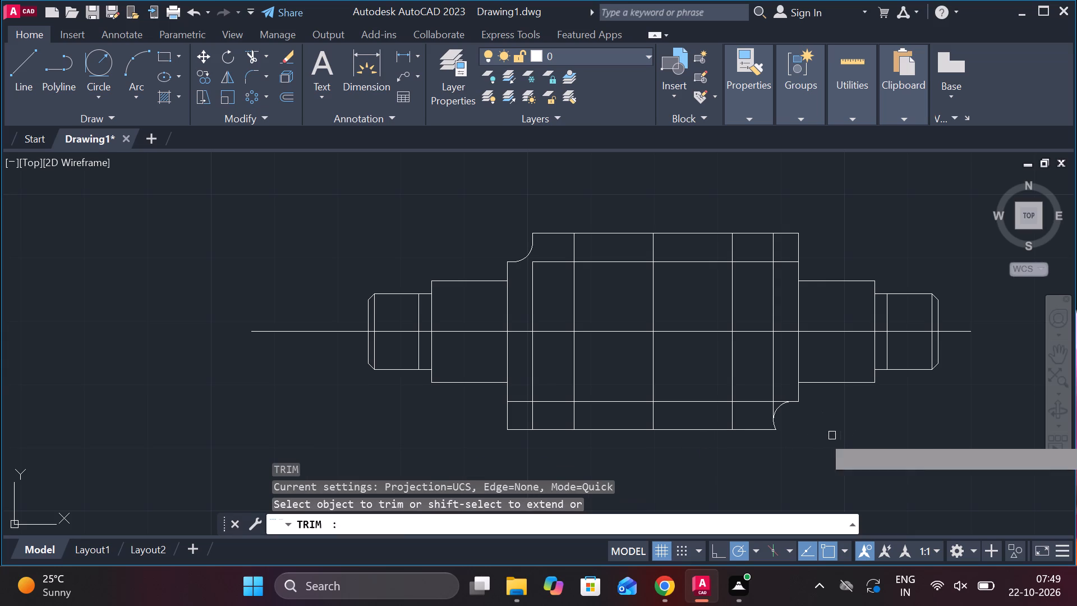
{"action": "left_click", "coordinate": [511, 408]}
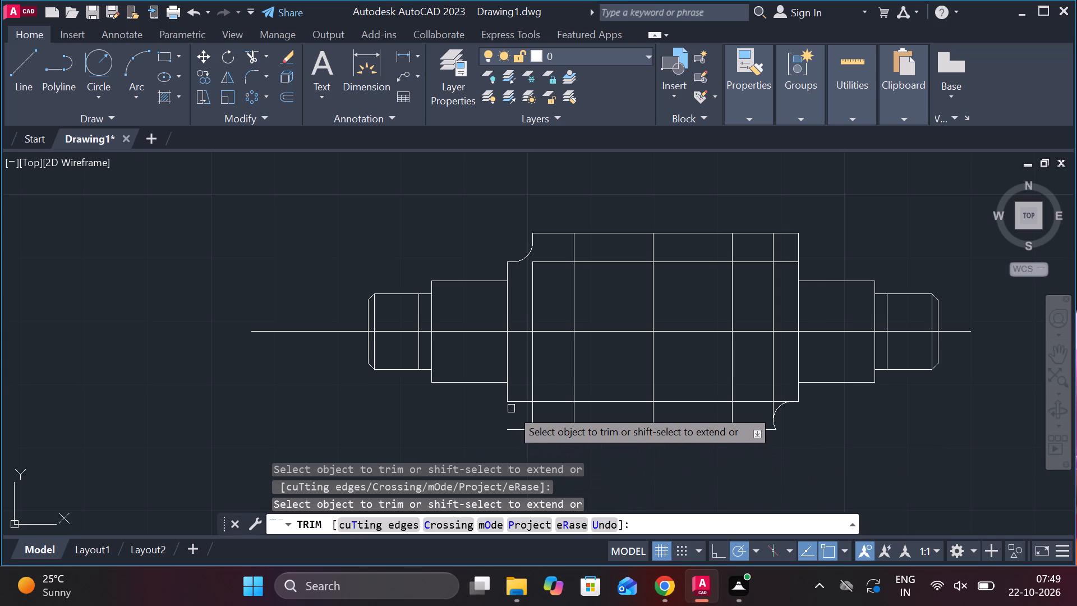
{"action": "left_click", "coordinate": [512, 429]}
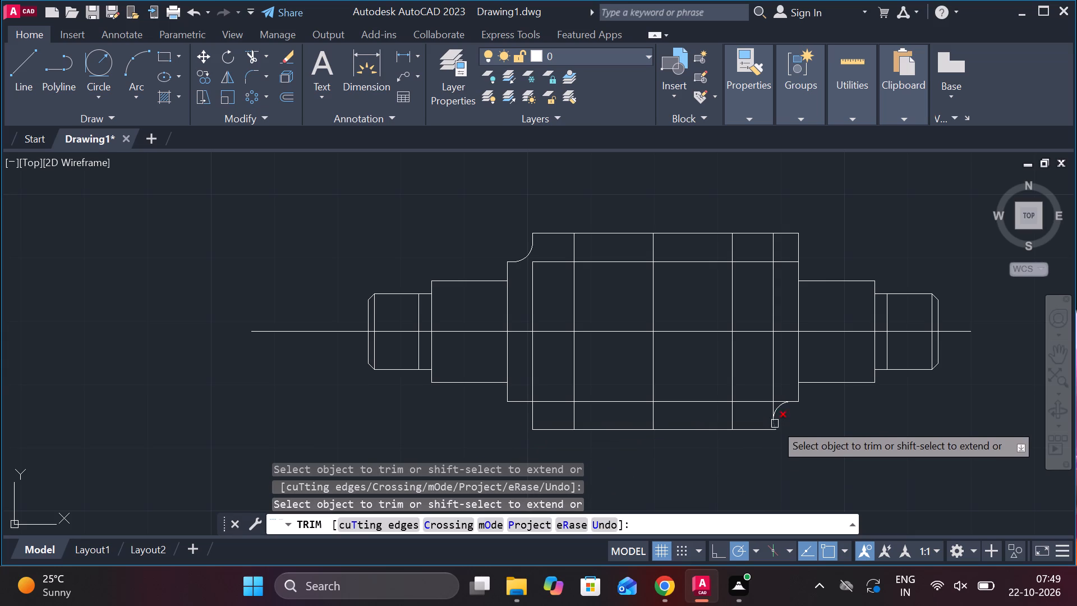
Remove both pieces of the old arc at the central section's lower-right corner with Trim.
{"action": "left_click", "coordinate": [783, 409]}
{"action": "scroll", "coordinate": [783, 409], "scroll_direction": "up", "scroll_amount": 2}
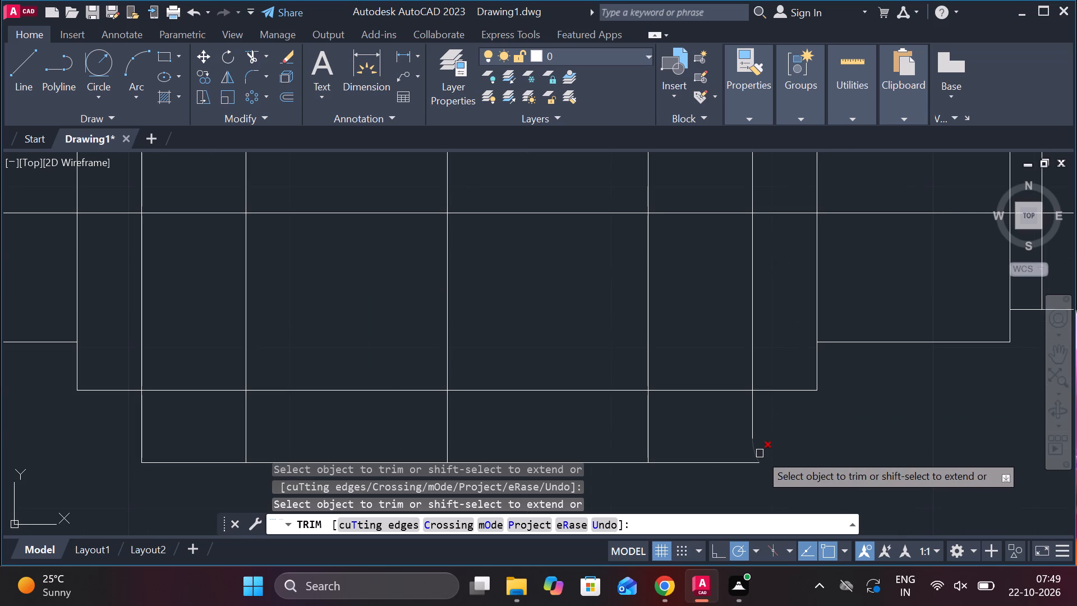
{"action": "left_click", "coordinate": [760, 453]}
Trim the outer horizontal and vertical edges at the central section's upper-right corner, outside the right offset line.
{"action": "scroll", "coordinate": [831, 390], "scroll_direction": "down", "scroll_amount": 2}
{"action": "scroll", "coordinate": [837, 228], "scroll_direction": "up", "scroll_amount": 2}
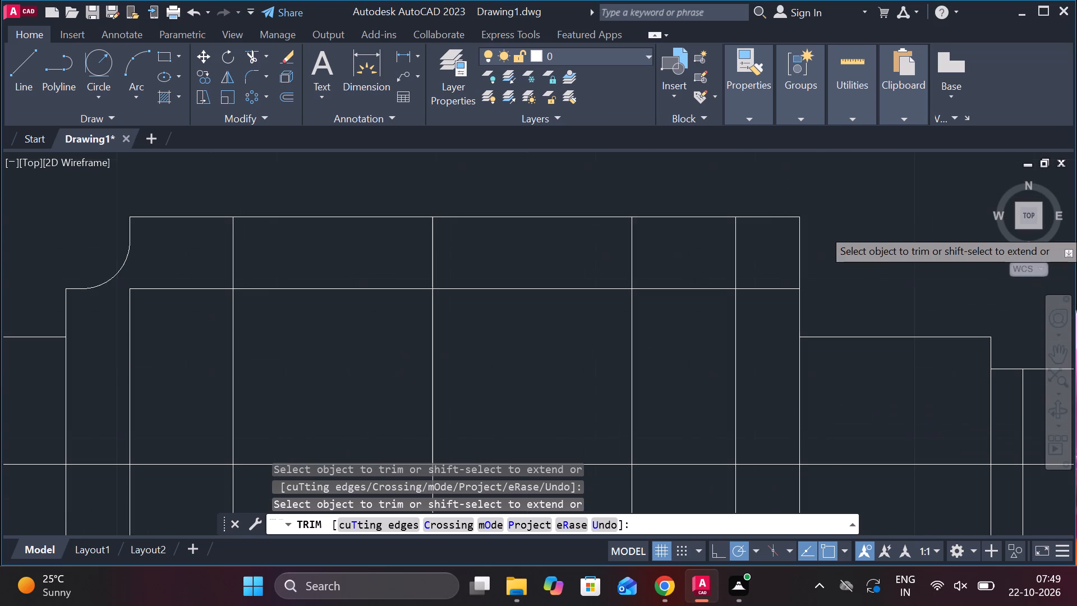
{"action": "left_click", "coordinate": [775, 221]}
{"action": "left_click", "coordinate": [801, 240]}
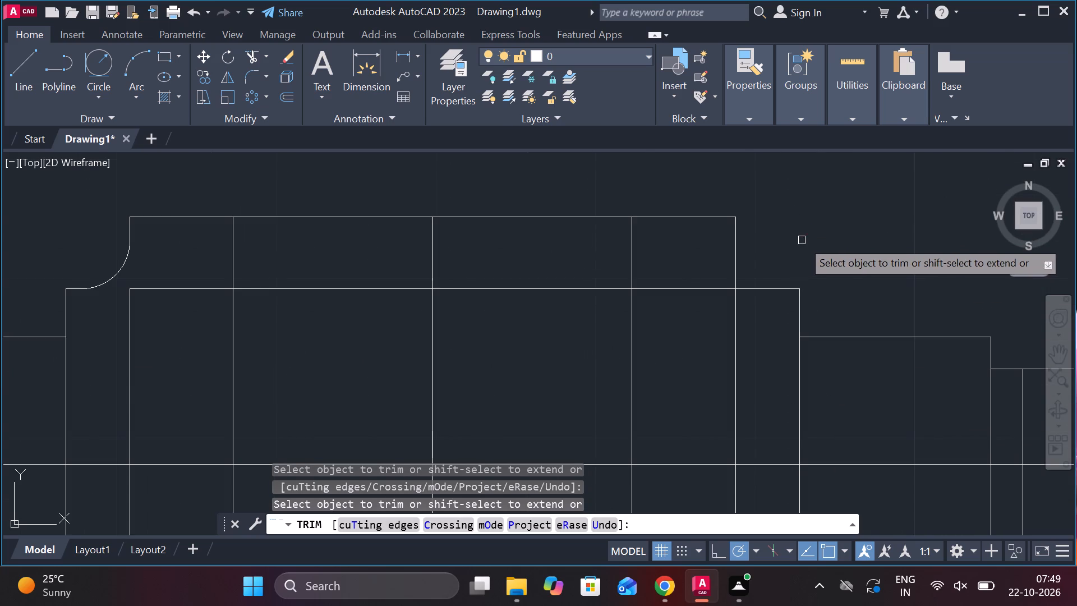
{"action": "scroll", "coordinate": [804, 241], "scroll_direction": "down", "scroll_amount": 4}
{"action": "scroll", "coordinate": [807, 288], "scroll_direction": "up", "scroll_amount": 2}
{"action": "key", "text": "Escape"}
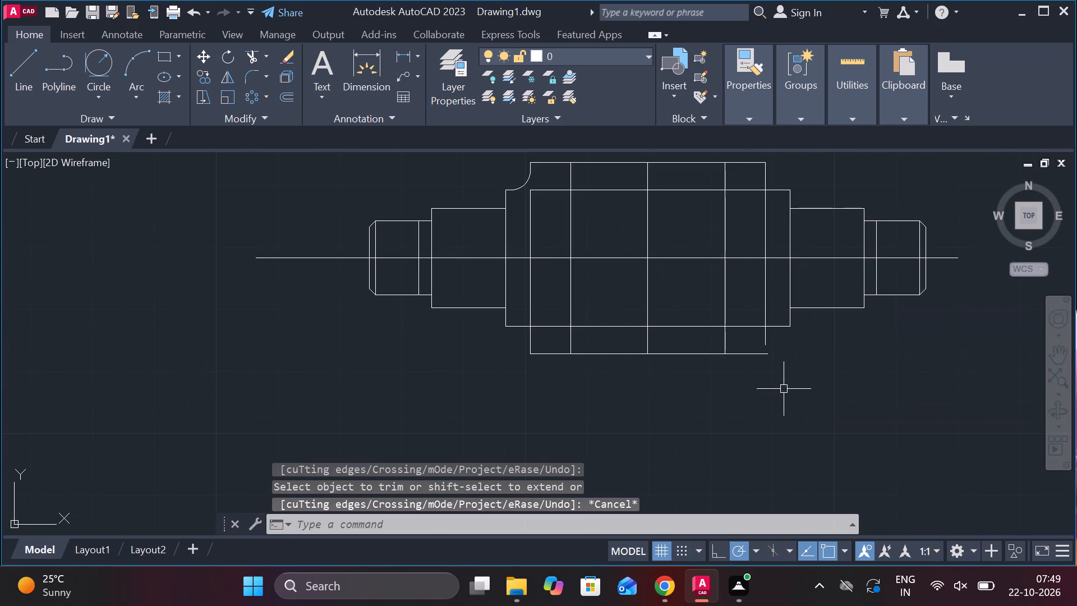
Extend the right offset line down to the central section's bottom edge.
{"action": "type", "text": "EX"}
{"action": "key", "text": "space"}
{"action": "left_click", "coordinate": [761, 338]}
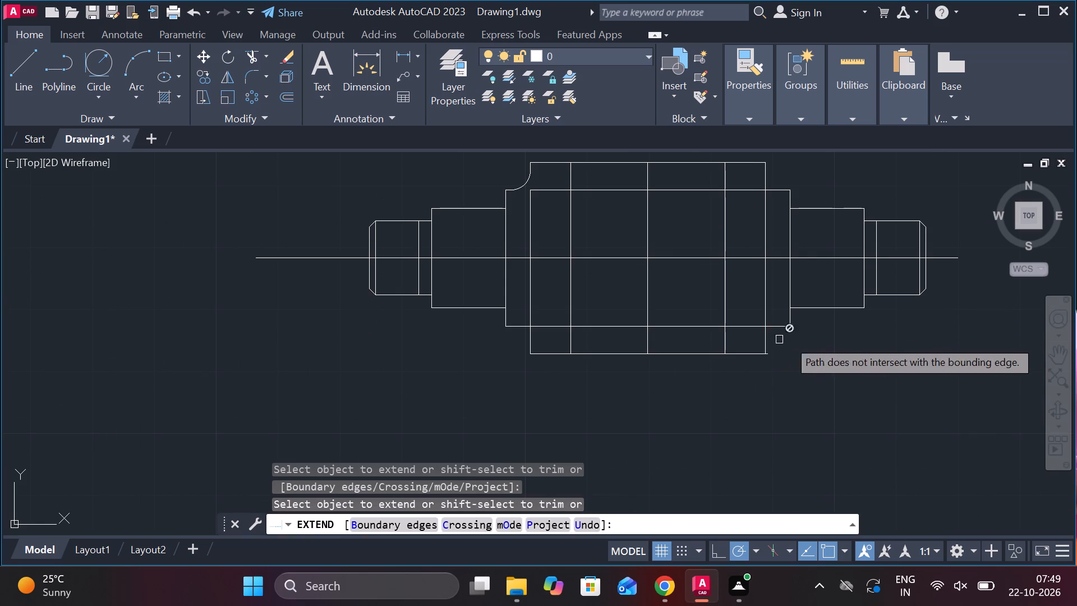
{"action": "scroll", "coordinate": [798, 360], "scroll_direction": "up", "scroll_amount": 2}
{"action": "key", "text": "Escape"}
Trim the bottom edge's short overhang beyond the right offset line at the lower-right corner.
{"action": "type", "text": "TR"}
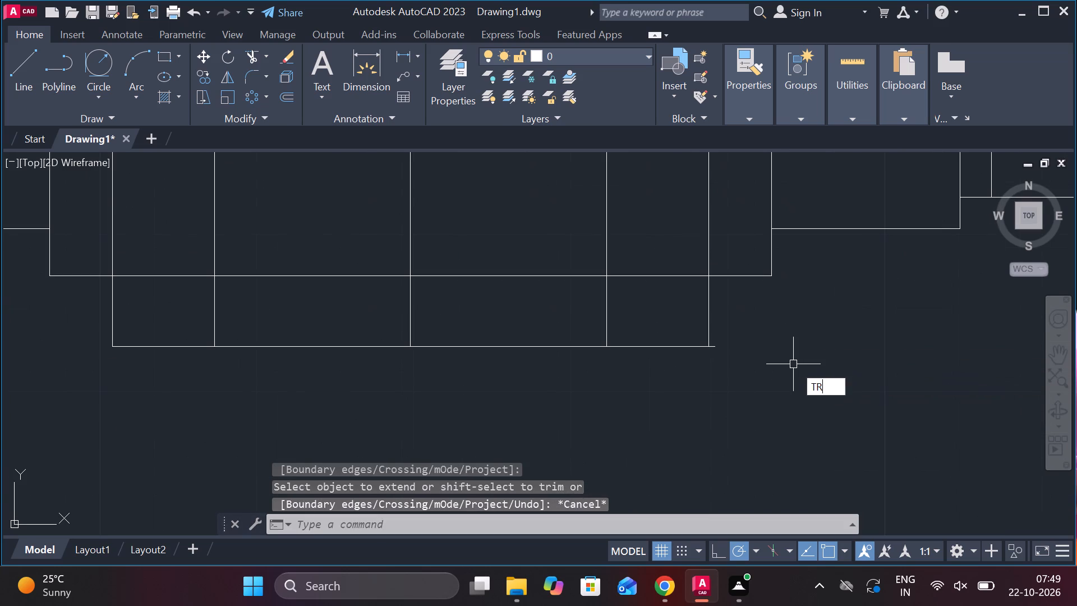
{"action": "key", "text": "space"}
{"action": "left_click", "coordinate": [718, 346]}
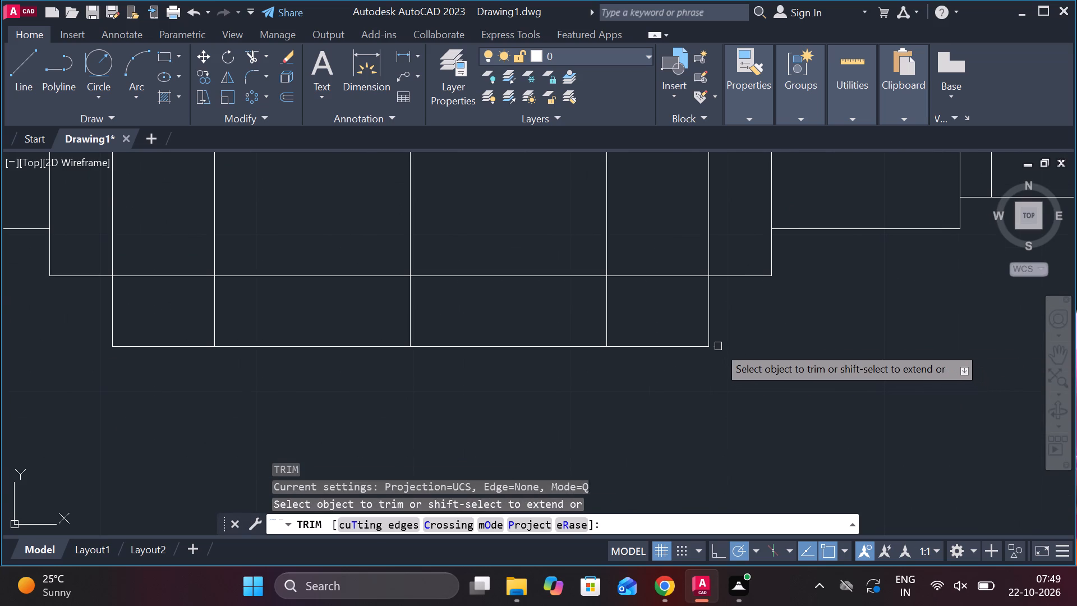
{"action": "scroll", "coordinate": [773, 346], "scroll_direction": "down", "scroll_amount": 2}
{"action": "key", "text": "Escape"}
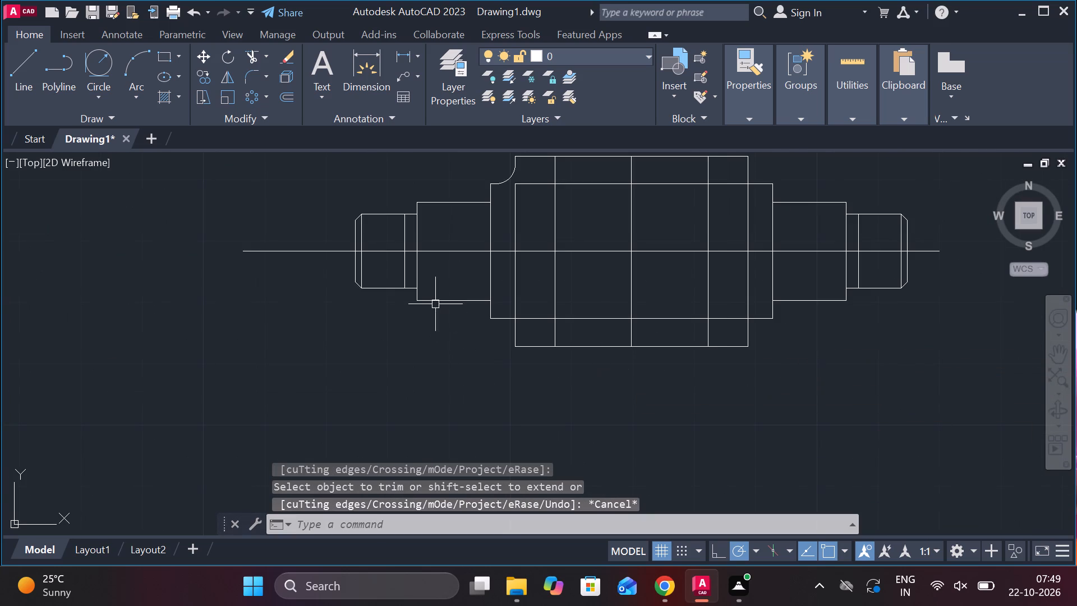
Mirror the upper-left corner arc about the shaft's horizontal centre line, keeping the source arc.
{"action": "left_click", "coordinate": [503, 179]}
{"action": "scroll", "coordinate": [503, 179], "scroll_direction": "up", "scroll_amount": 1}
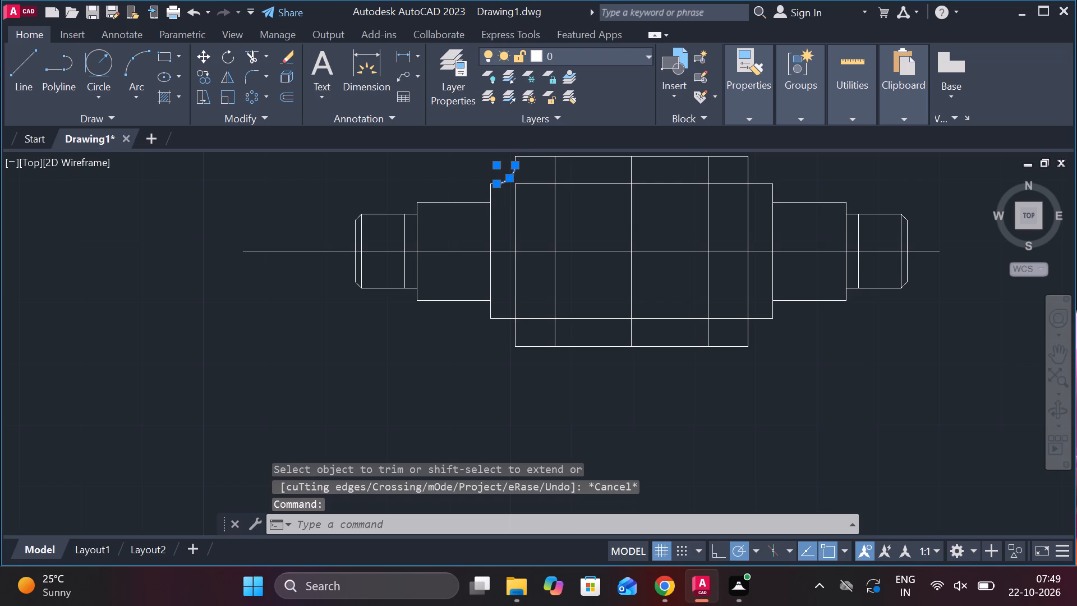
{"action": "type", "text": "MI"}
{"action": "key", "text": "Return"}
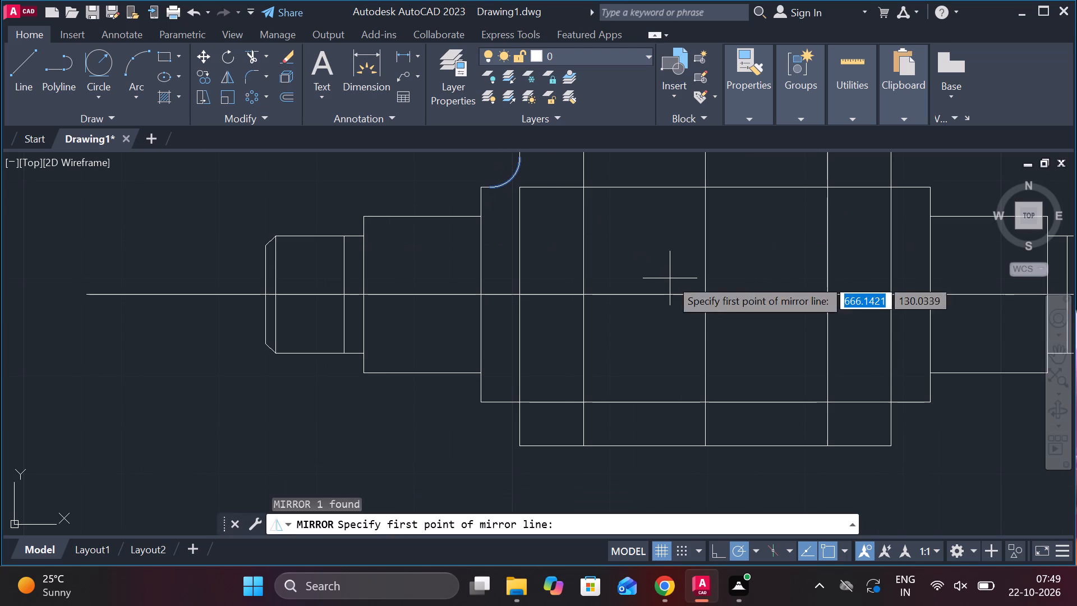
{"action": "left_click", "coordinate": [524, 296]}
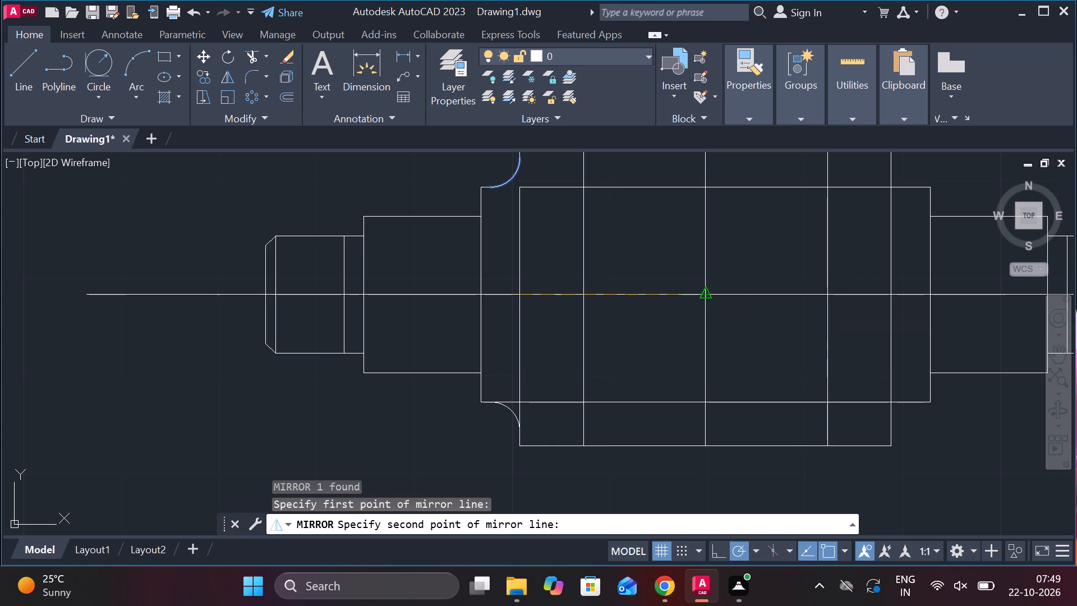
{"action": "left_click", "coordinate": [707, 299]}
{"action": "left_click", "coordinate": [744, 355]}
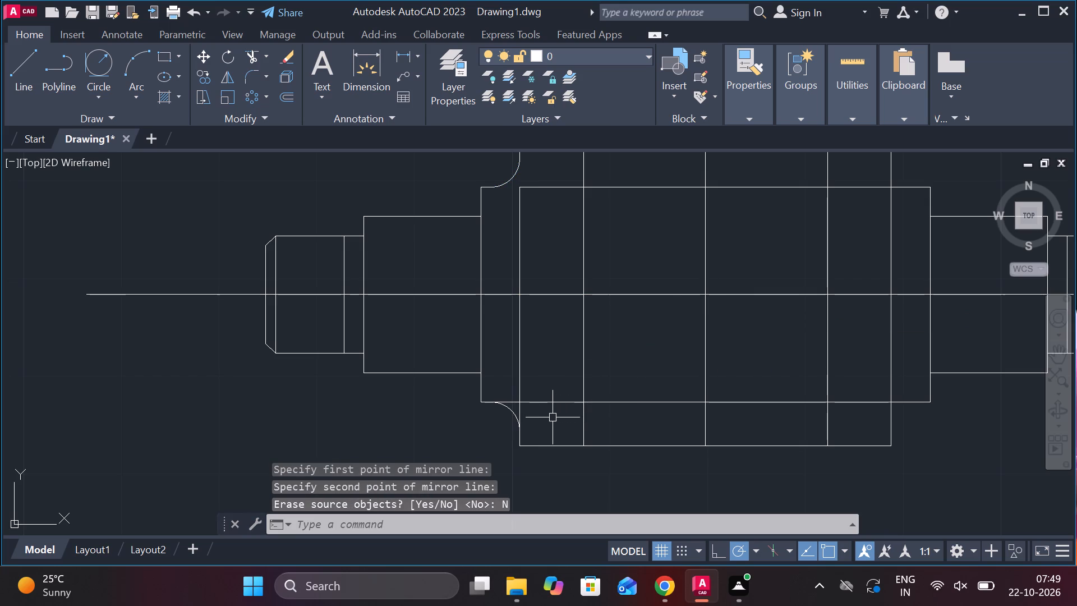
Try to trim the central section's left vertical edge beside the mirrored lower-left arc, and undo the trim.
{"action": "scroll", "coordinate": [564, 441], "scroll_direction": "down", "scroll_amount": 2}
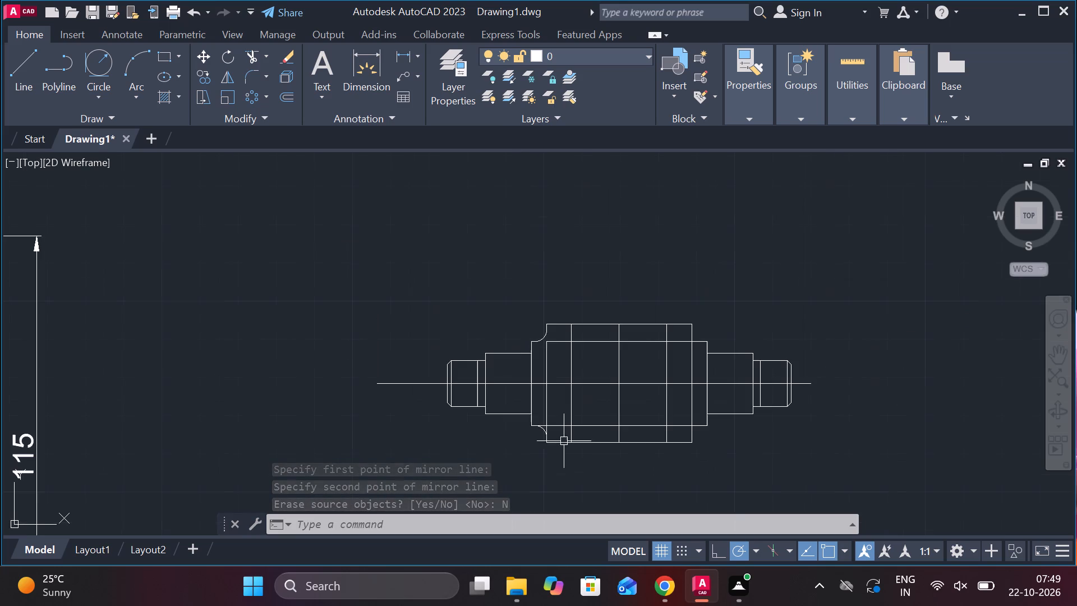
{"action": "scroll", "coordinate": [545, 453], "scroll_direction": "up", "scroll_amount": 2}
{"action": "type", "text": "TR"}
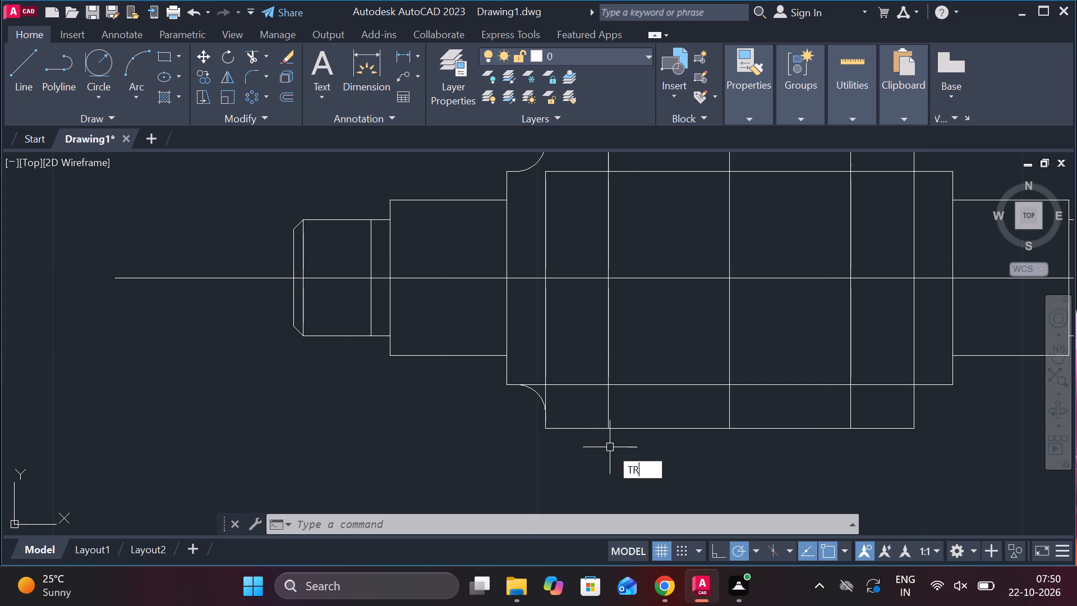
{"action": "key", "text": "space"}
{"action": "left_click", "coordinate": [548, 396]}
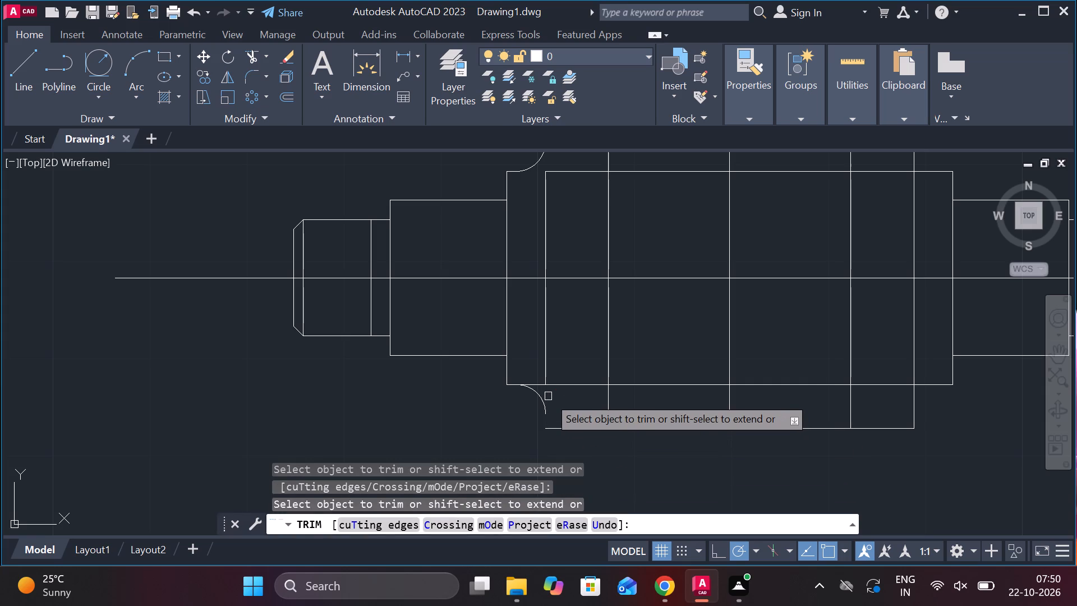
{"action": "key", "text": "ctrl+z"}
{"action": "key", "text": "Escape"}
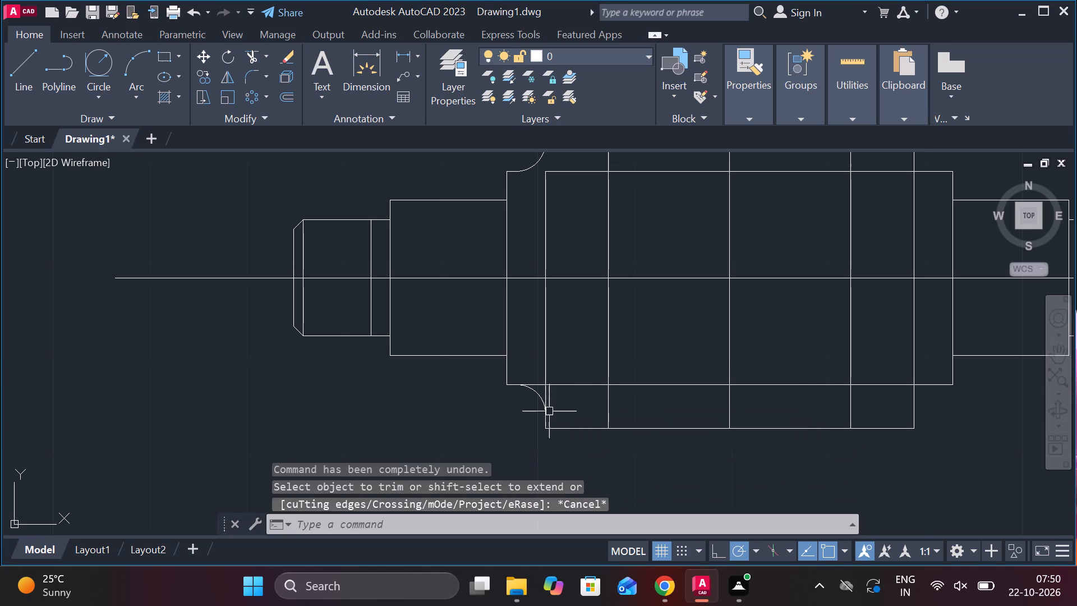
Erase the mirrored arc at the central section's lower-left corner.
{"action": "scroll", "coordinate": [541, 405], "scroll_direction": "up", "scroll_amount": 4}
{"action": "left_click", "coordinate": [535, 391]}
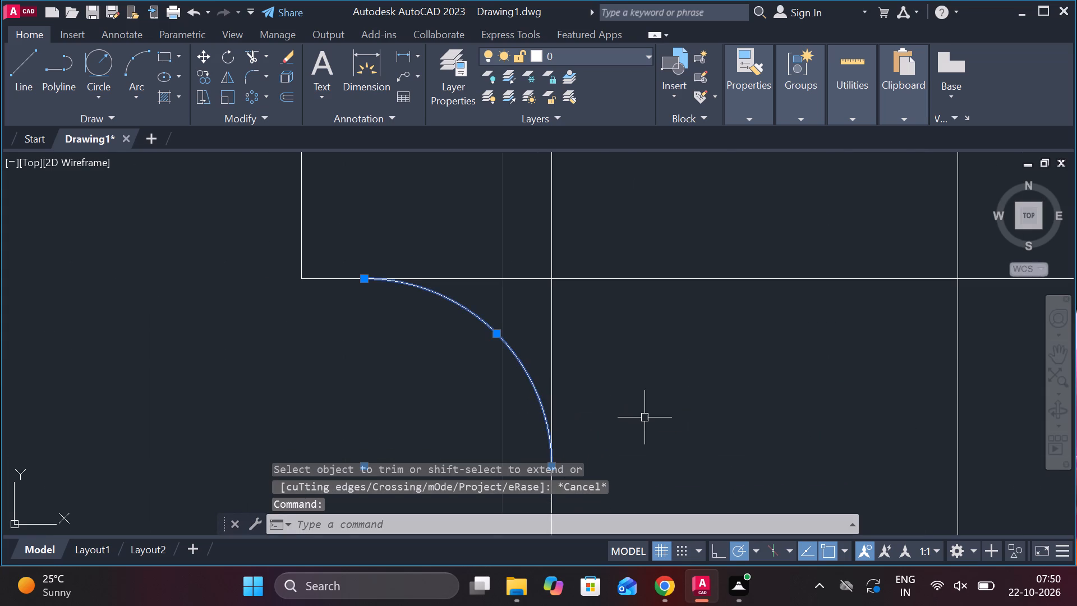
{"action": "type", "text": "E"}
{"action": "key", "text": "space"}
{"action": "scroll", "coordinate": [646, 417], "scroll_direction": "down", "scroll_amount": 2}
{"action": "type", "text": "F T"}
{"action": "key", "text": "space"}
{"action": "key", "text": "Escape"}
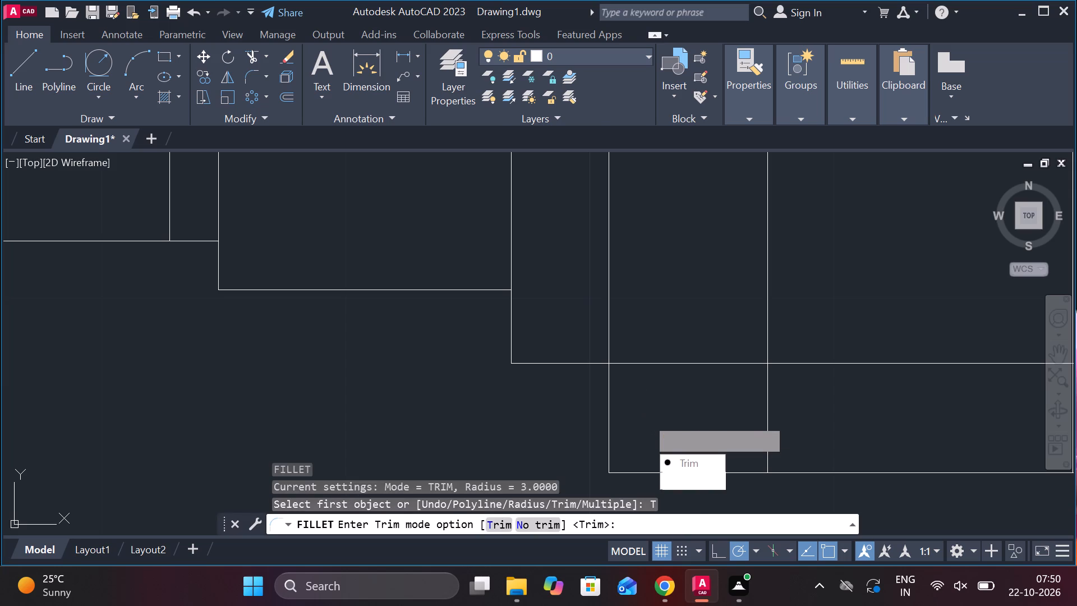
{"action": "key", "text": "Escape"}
Fillet the lower-left corner with radius 3 between the lower horizontal shoulder line and the central section's left vertical edge.
{"action": "type", "text": "F R"}
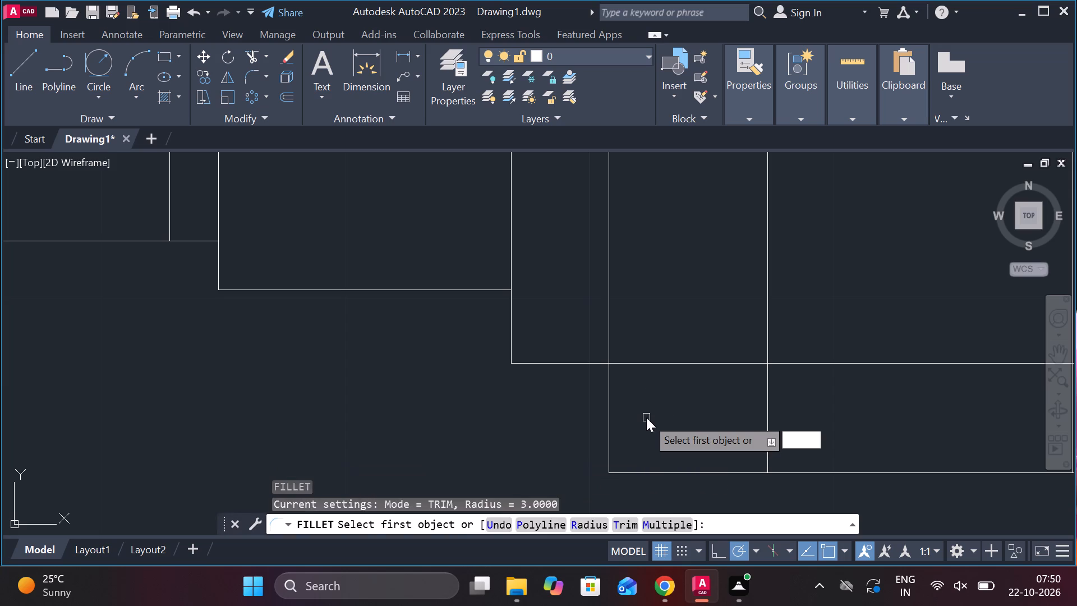
{"action": "key", "text": "space"}
{"action": "key", "text": "space"}
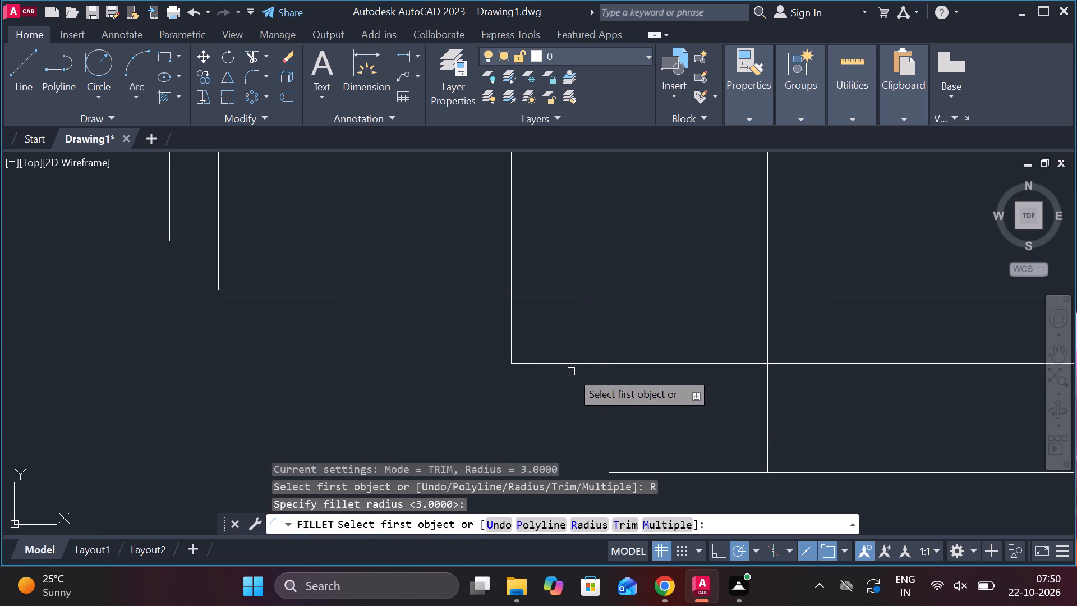
{"action": "left_click", "coordinate": [568, 362]}
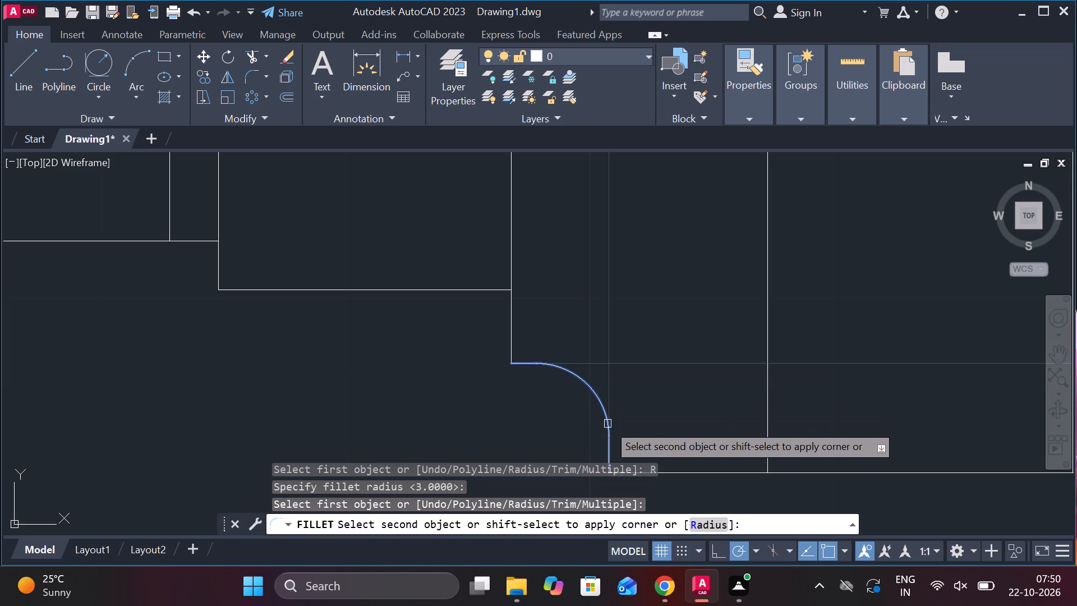
{"action": "left_click", "coordinate": [607, 424]}
Fillet the upper-right corner with radius 3 between the central section's right vertical edge and the upper horizontal shoulder line.
{"action": "scroll", "coordinate": [645, 402], "scroll_direction": "down", "scroll_amount": 3}
{"action": "middle_click_drag", "start_coordinate": [891, 464], "coordinate": [699, 447]}
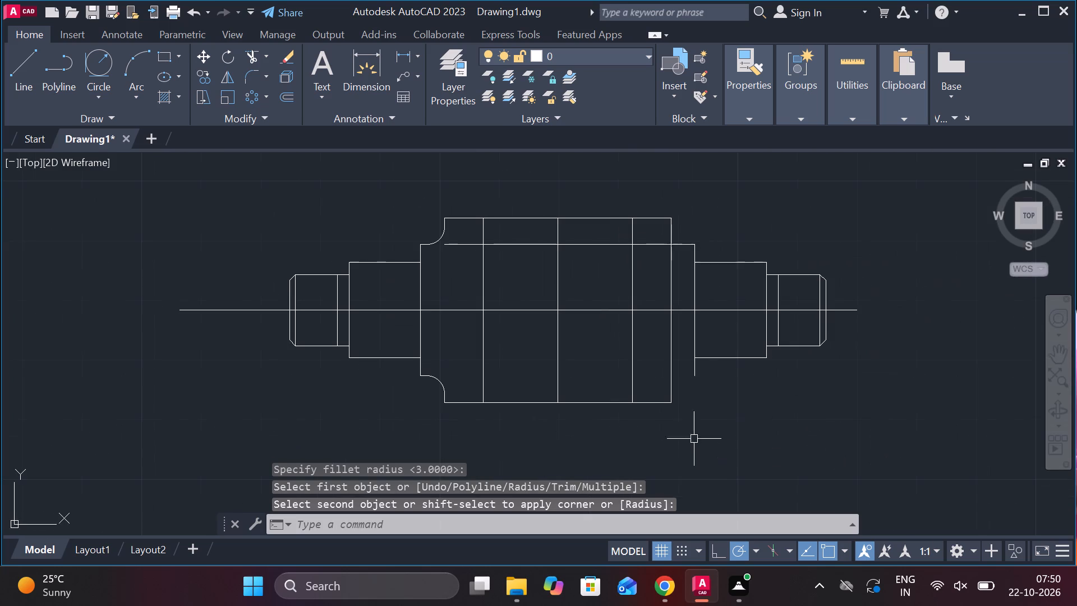
{"action": "scroll", "coordinate": [696, 417], "scroll_direction": "up", "scroll_amount": 1}
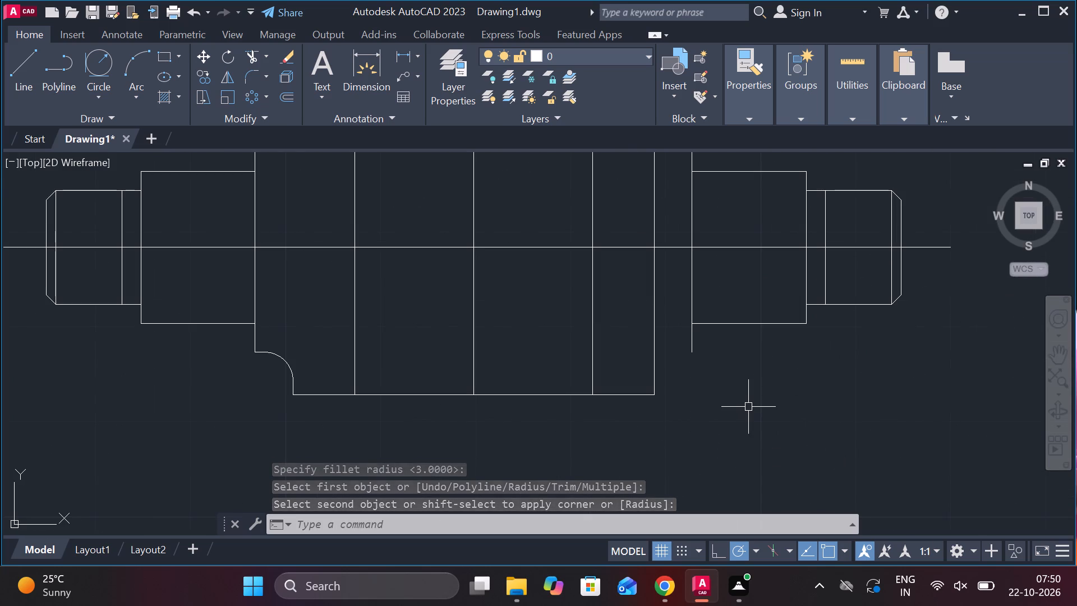
{"action": "key", "text": "Escape"}
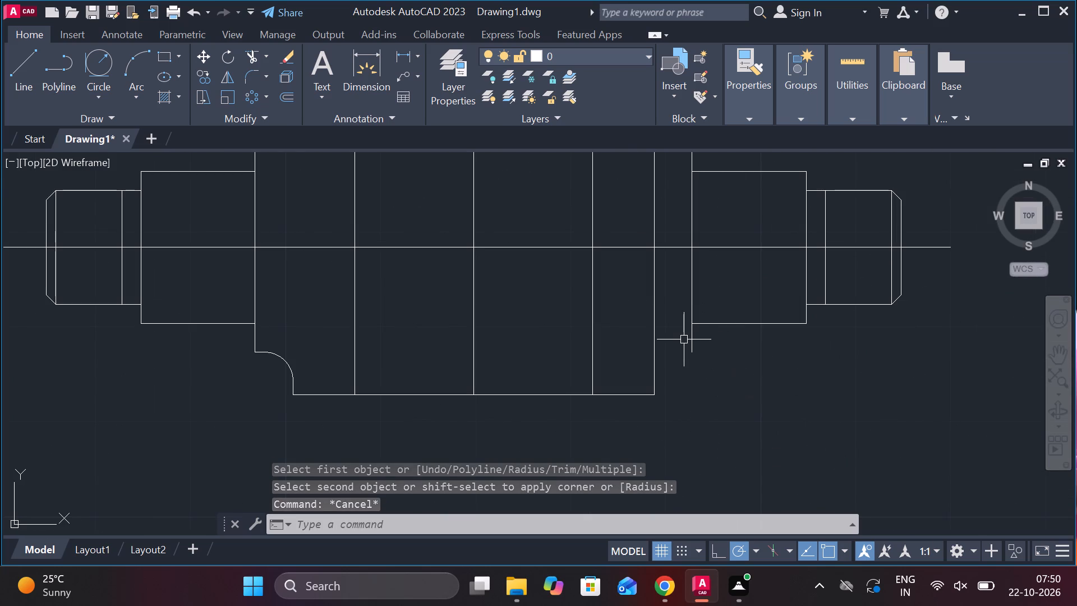
{"action": "scroll", "coordinate": [680, 347], "scroll_direction": "down", "scroll_amount": 1}
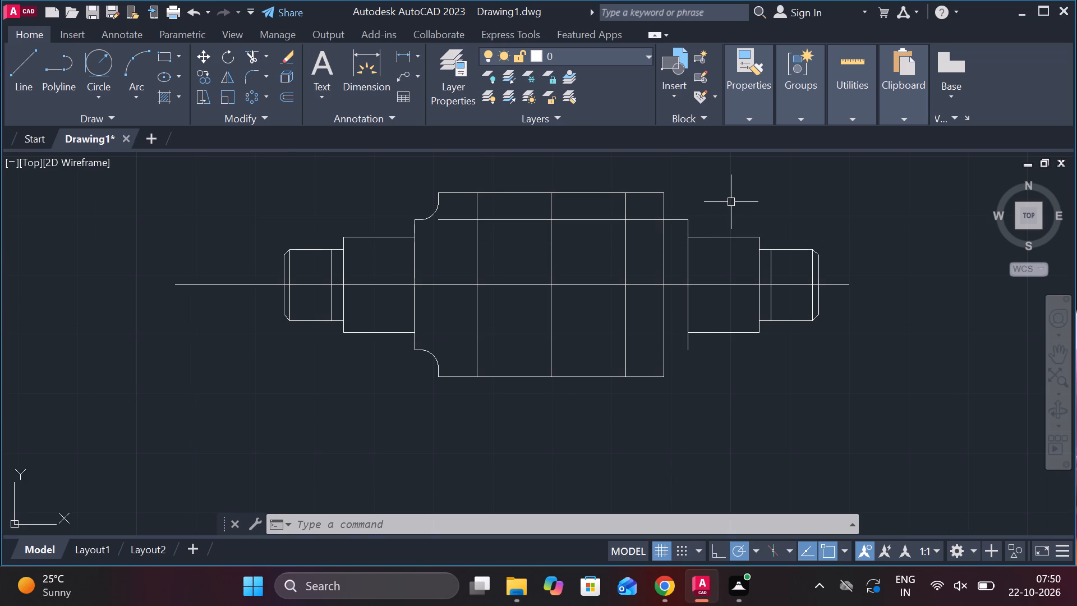
{"action": "type", "text": "F R"}
{"action": "key", "text": "space"}
{"action": "key", "text": "space"}
{"action": "scroll", "coordinate": [688, 209], "scroll_direction": "up", "scroll_amount": 1}
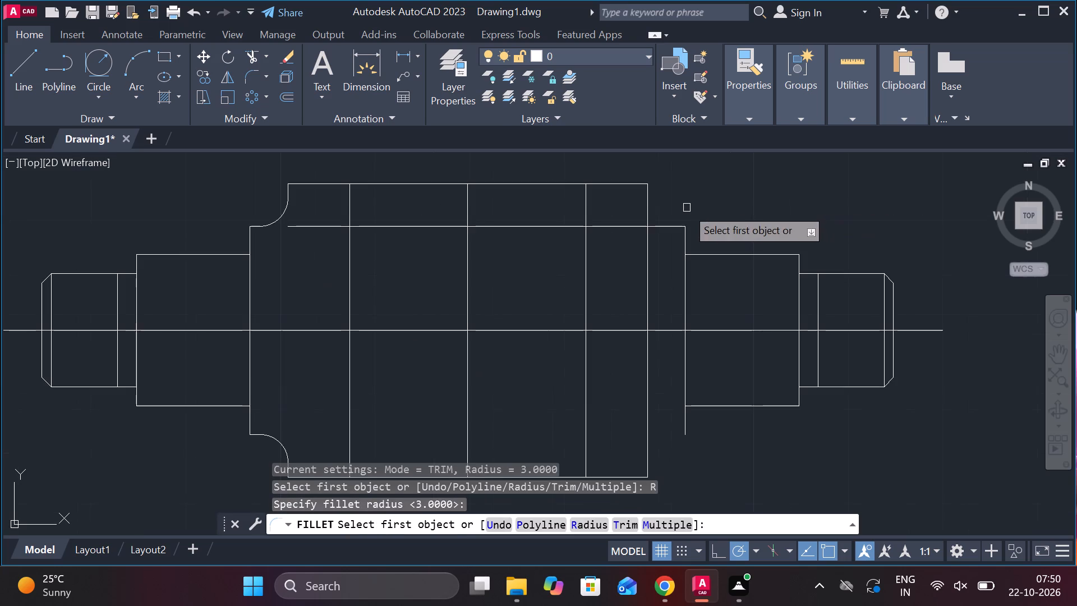
{"action": "left_click", "coordinate": [651, 196]}
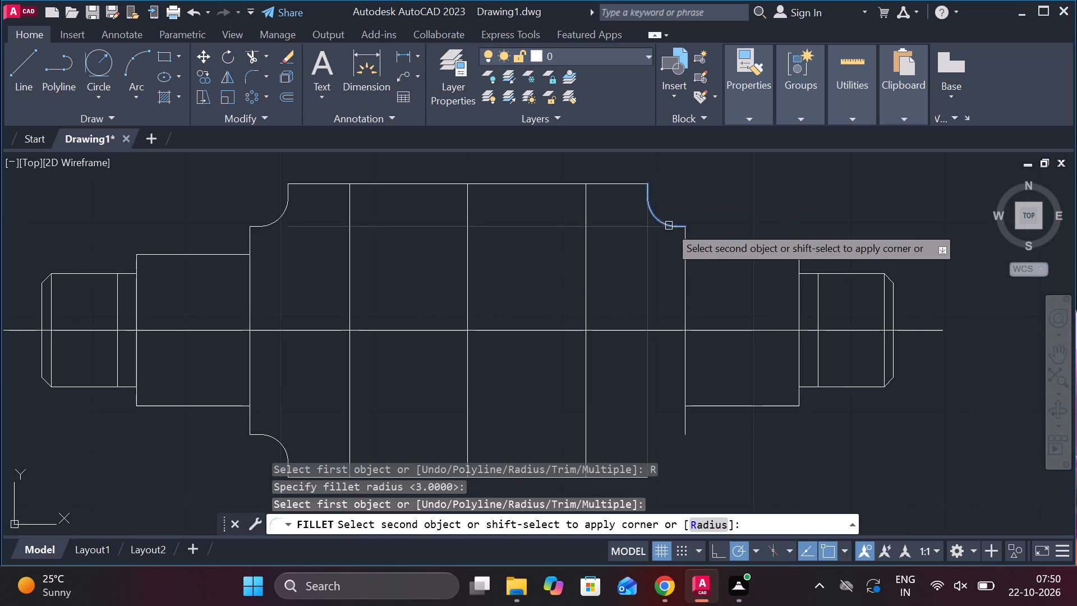
{"action": "left_click", "coordinate": [669, 226]}
Stretch the bottom edge rightward past the right shoulder's vertical line, and stretch that vertical line down past the bottom edge.
{"action": "scroll", "coordinate": [757, 255], "scroll_direction": "down", "scroll_amount": 2}
{"action": "scroll", "coordinate": [735, 346], "scroll_direction": "up", "scroll_amount": 2}
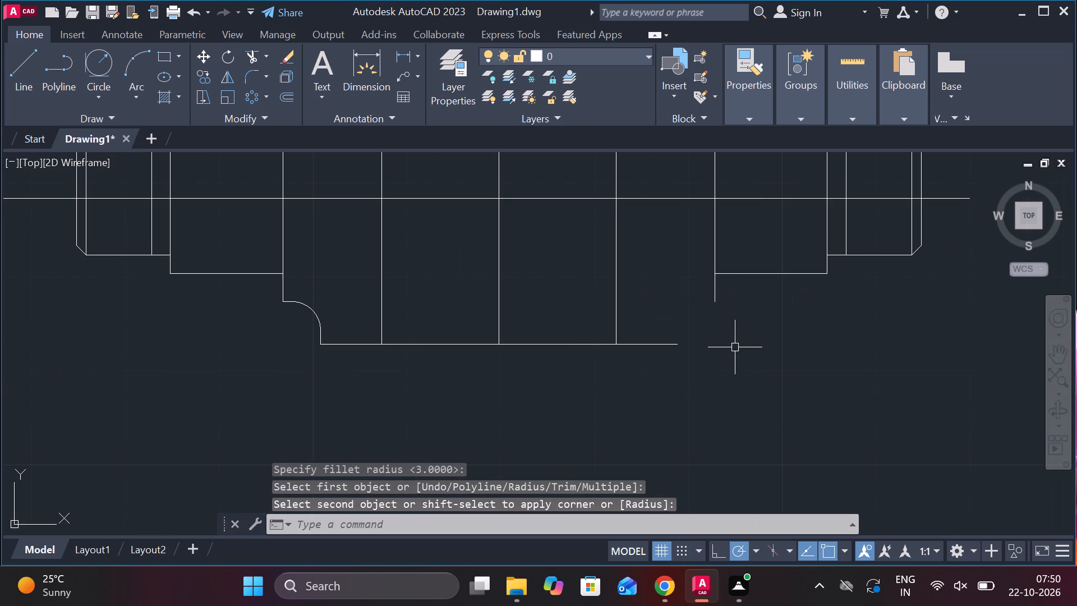
{"action": "left_click", "coordinate": [647, 342]}
{"action": "left_click", "coordinate": [679, 345]}
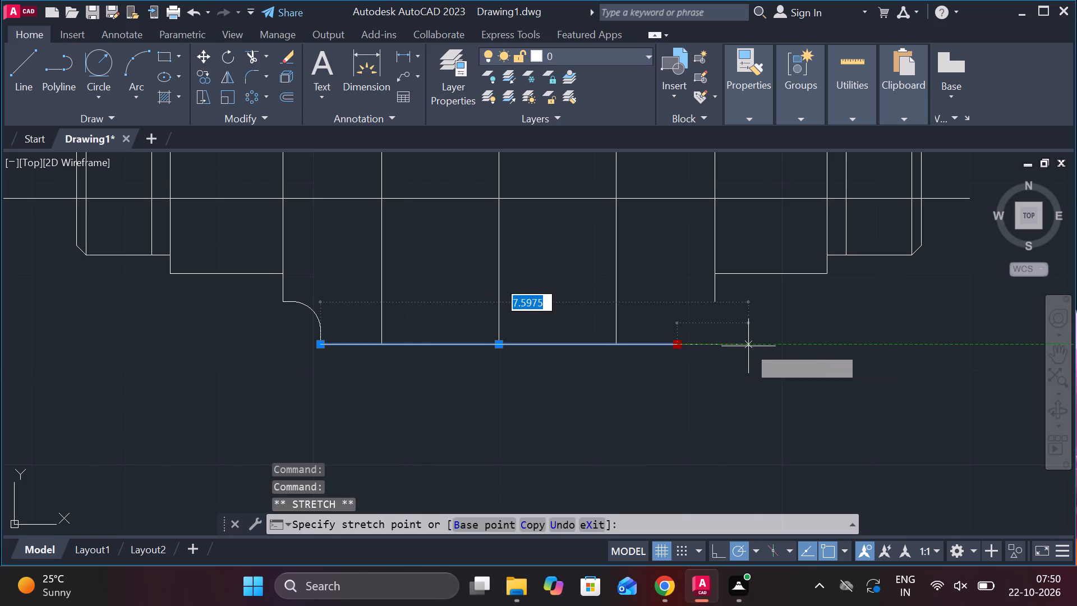
{"action": "left_click", "coordinate": [753, 346]}
{"action": "left_click", "coordinate": [714, 287]}
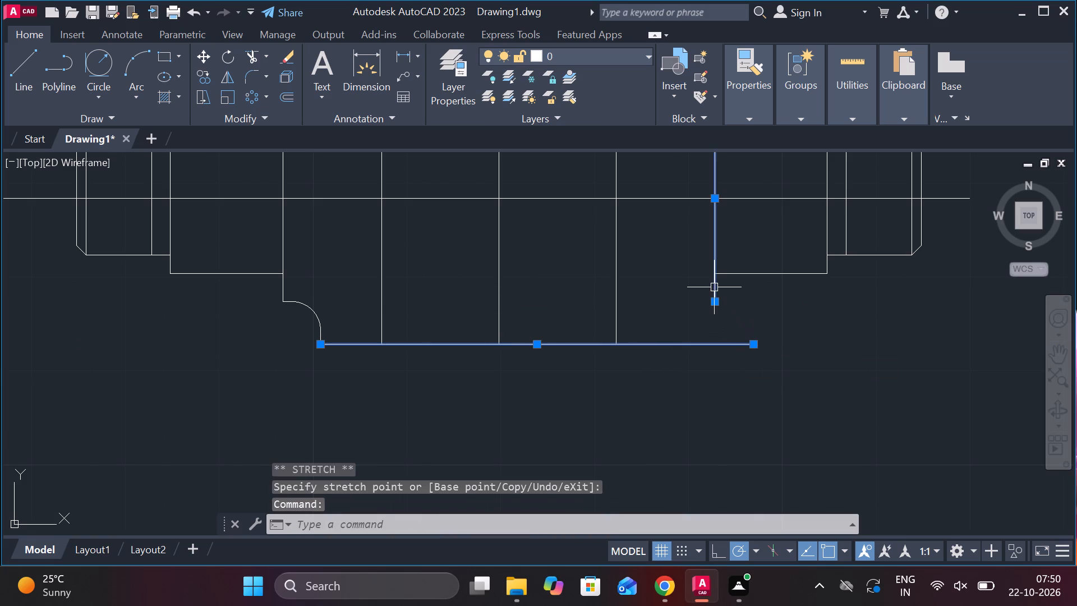
{"action": "left_click", "coordinate": [717, 306]}
{"action": "left_click", "coordinate": [711, 380]}
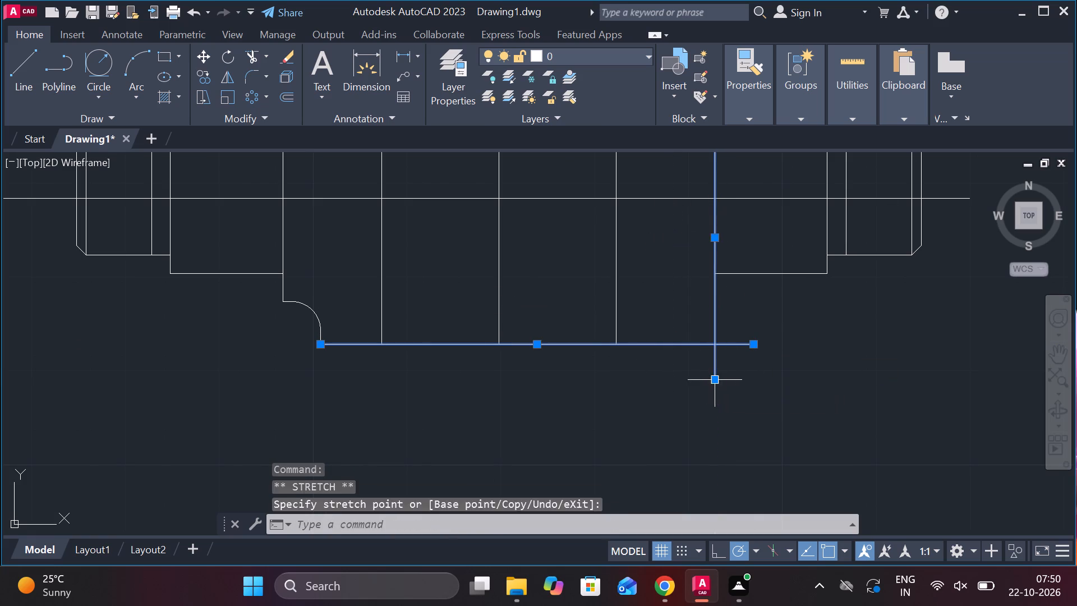
{"action": "key", "text": "Escape"}
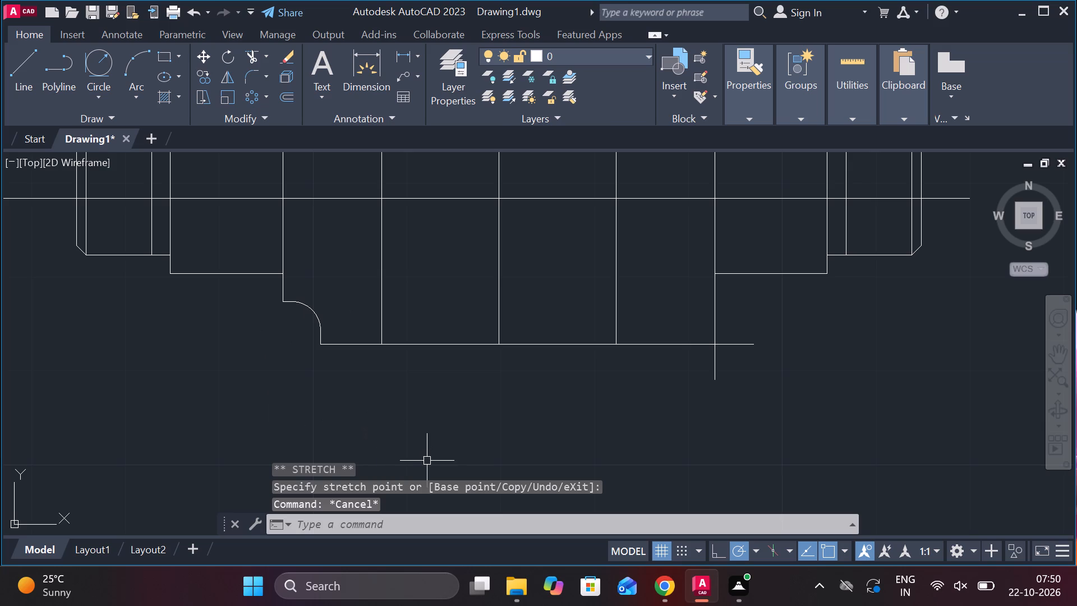
Extend the short horizontal line at the lower-left fillet across the central section to the right shoulder's vertical line.
{"action": "type", "text": "EX"}
{"action": "key", "text": "space"}
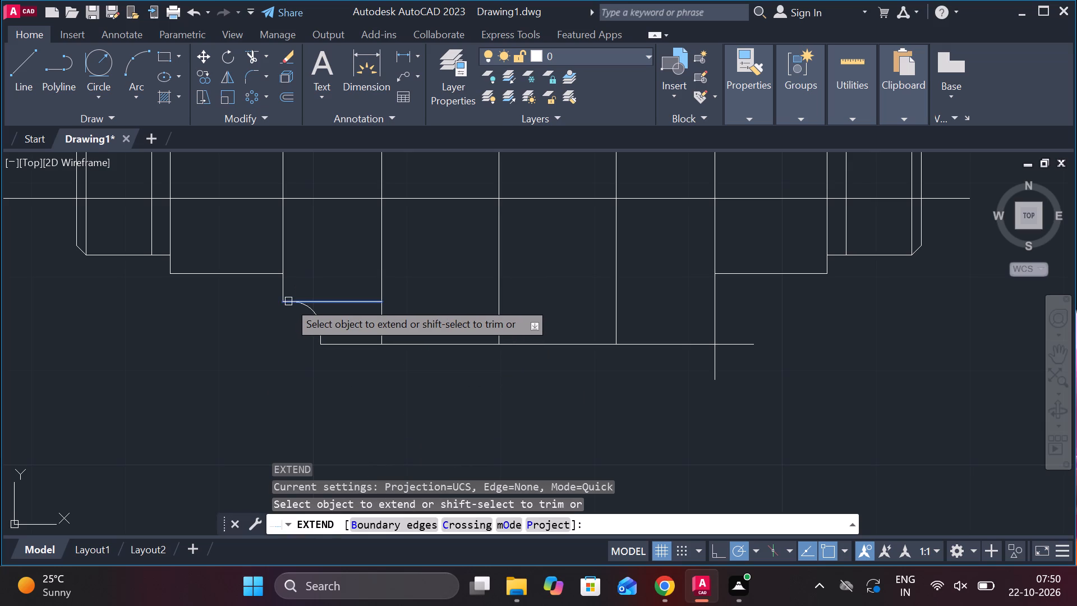
{"action": "left_click", "coordinate": [288, 301]}
{"action": "left_click", "coordinate": [349, 304]}
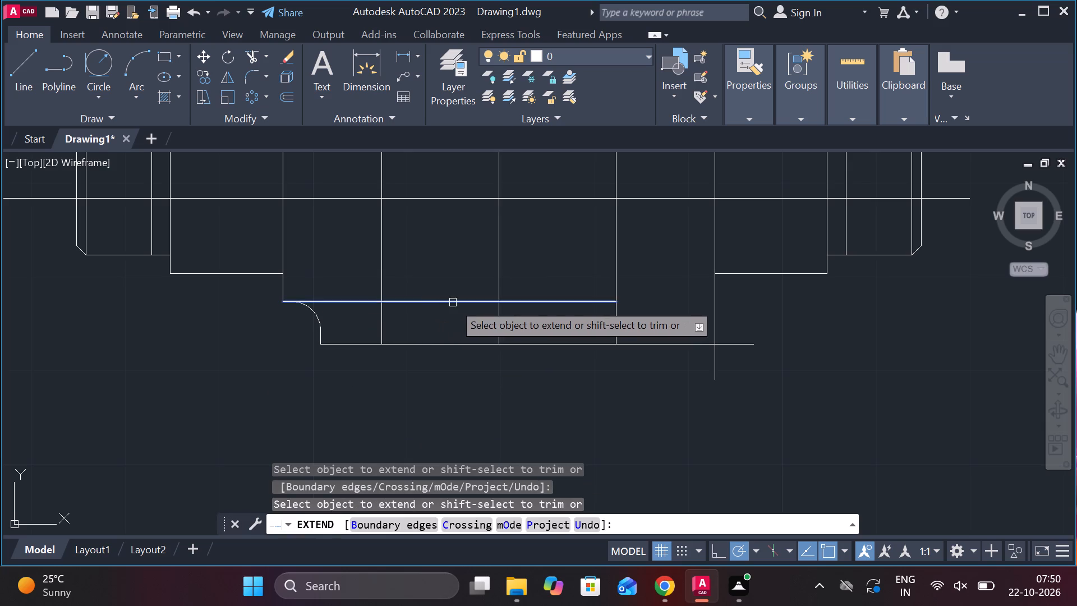
{"action": "left_click", "coordinate": [453, 302]}
{"action": "left_click", "coordinate": [584, 299]}
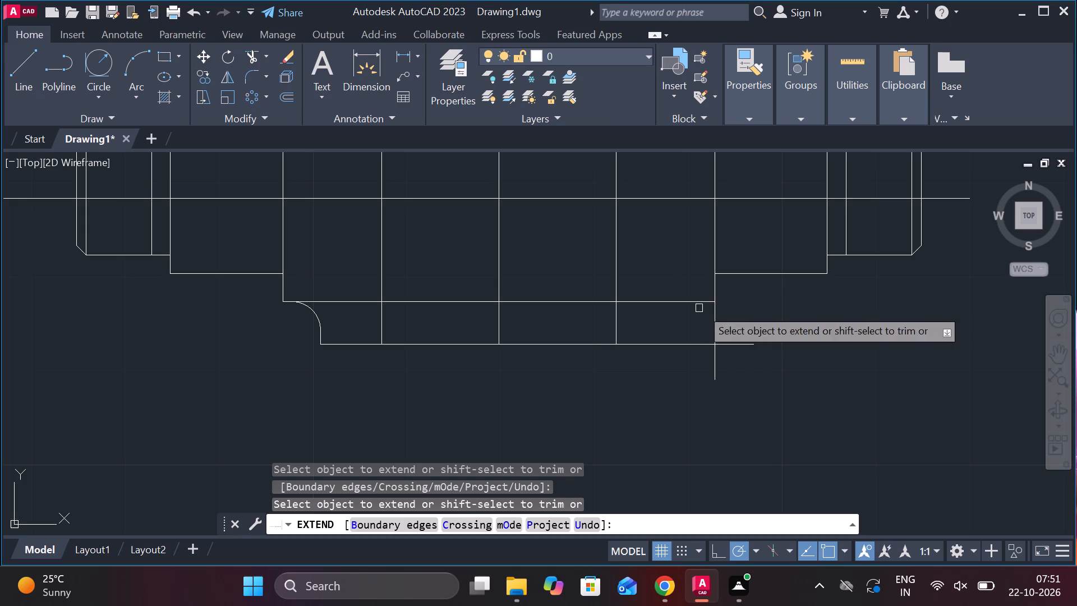
{"action": "scroll", "coordinate": [750, 326], "scroll_direction": "down", "scroll_amount": 2}
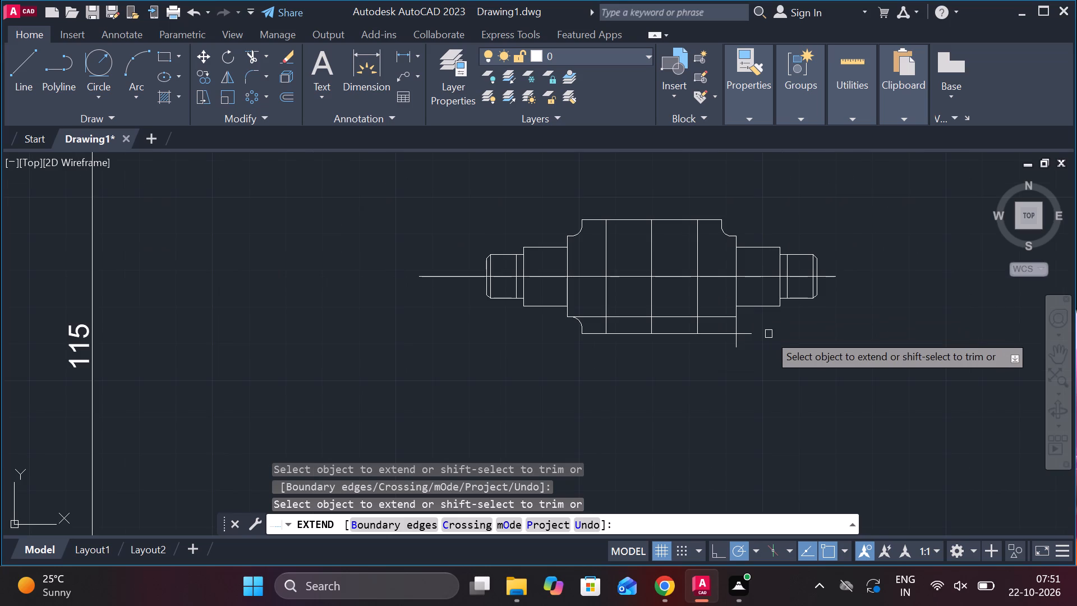
{"action": "key", "text": "Escape"}
Extend the short vertical edge above the upper-right fillet down through the central section to the bottom edge.
{"action": "type", "text": "EX"}
{"action": "key", "text": "space"}
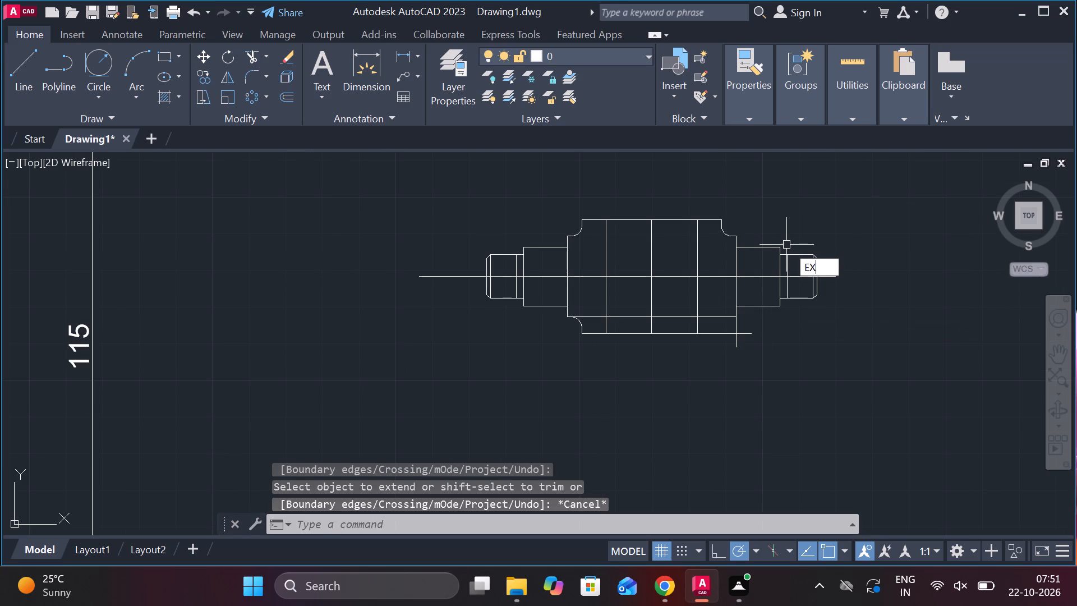
{"action": "scroll", "coordinate": [709, 208], "scroll_direction": "up", "scroll_amount": 2}
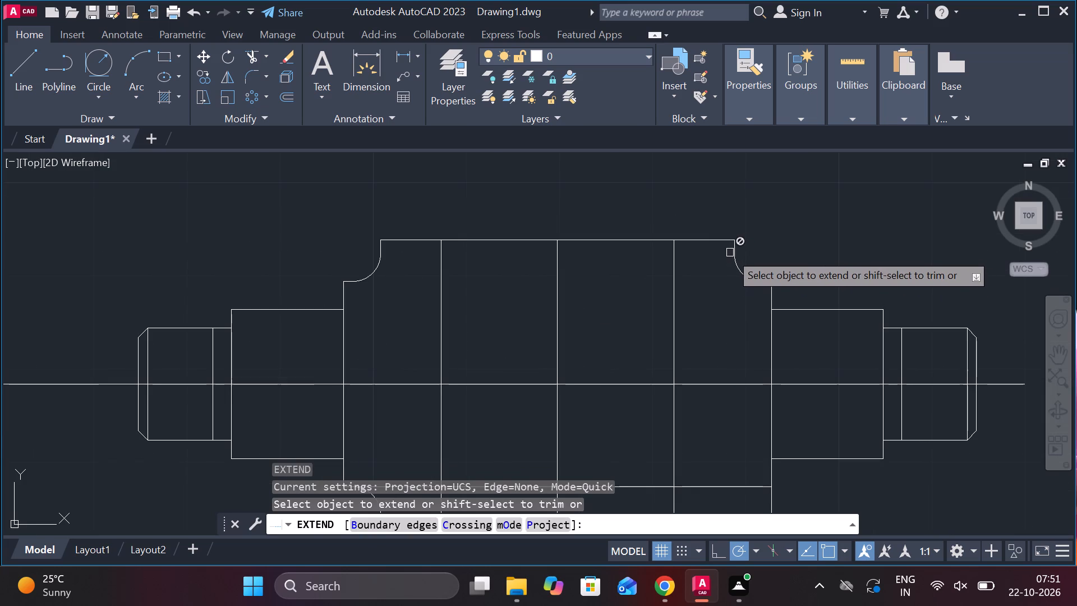
{"action": "left_click", "coordinate": [732, 247]}
{"action": "left_click", "coordinate": [732, 331]}
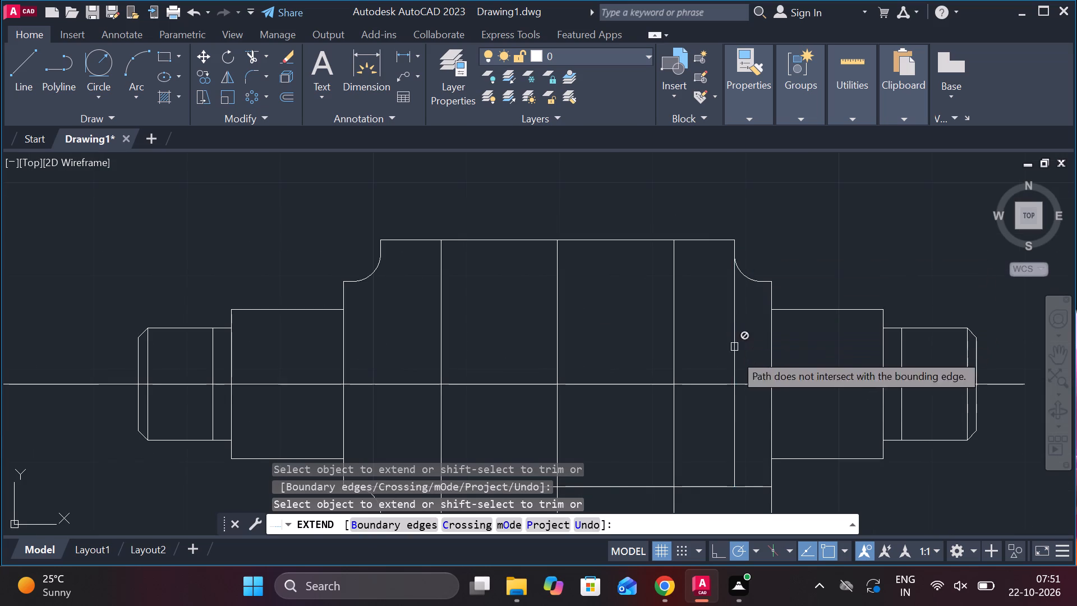
{"action": "left_click", "coordinate": [735, 397]}
{"action": "middle_click_drag", "start_coordinate": [738, 403], "coordinate": [693, 249]}
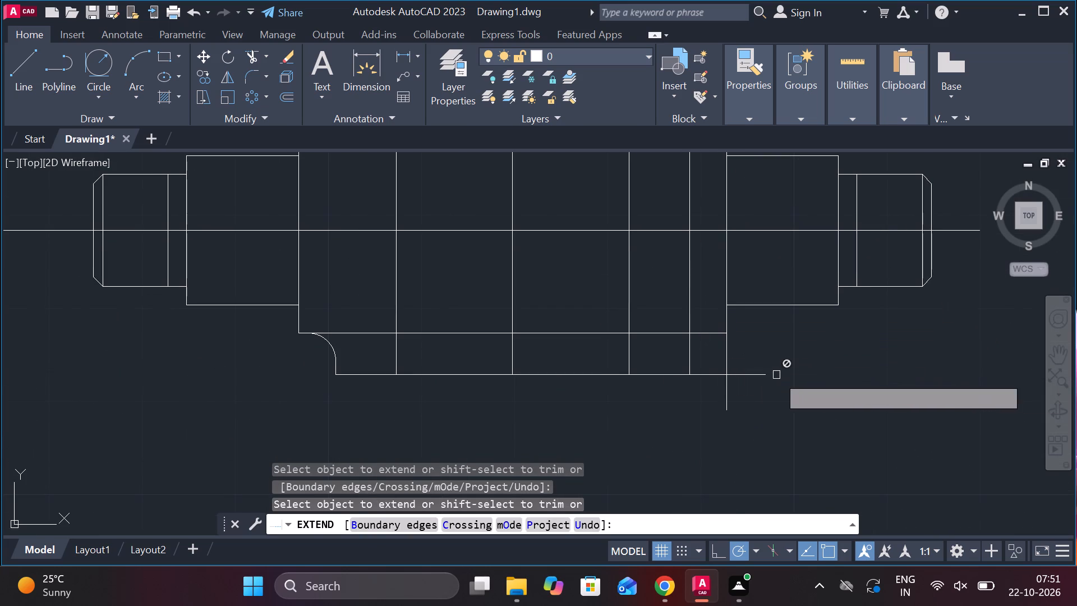
{"action": "key", "text": "Escape"}
Trim the overhanging ends of the bottom edge and the right shoulder's vertical line beyond their lower-right intersection.
{"action": "type", "text": "TR"}
{"action": "key", "text": "space"}
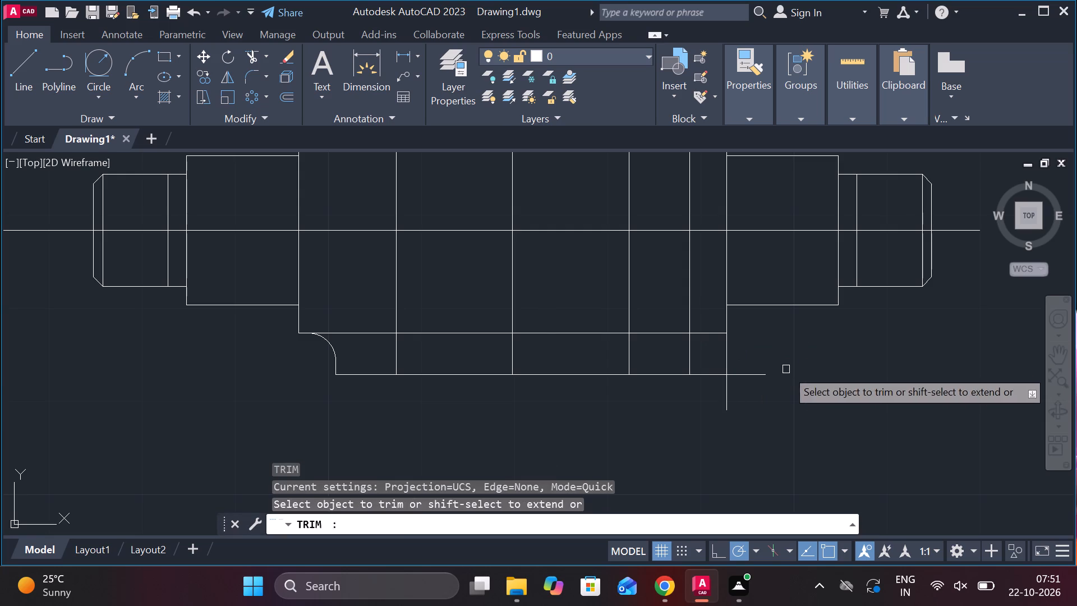
{"action": "left_click_drag", "start_coordinate": [774, 353], "coordinate": [698, 412]}
{"action": "key", "text": "Escape"}
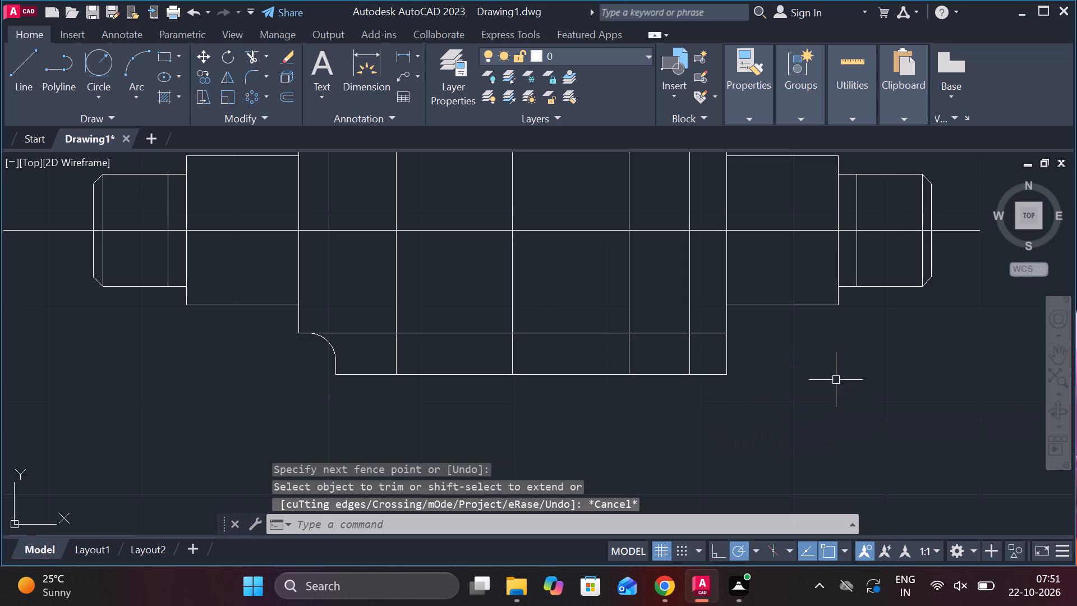
Fillet the lower-right corner of the central section with radius 3 between the long horizontal line and the inner vertical line.
{"action": "type", "text": "F R"}
{"action": "key", "text": "space"}
{"action": "key", "text": "space"}
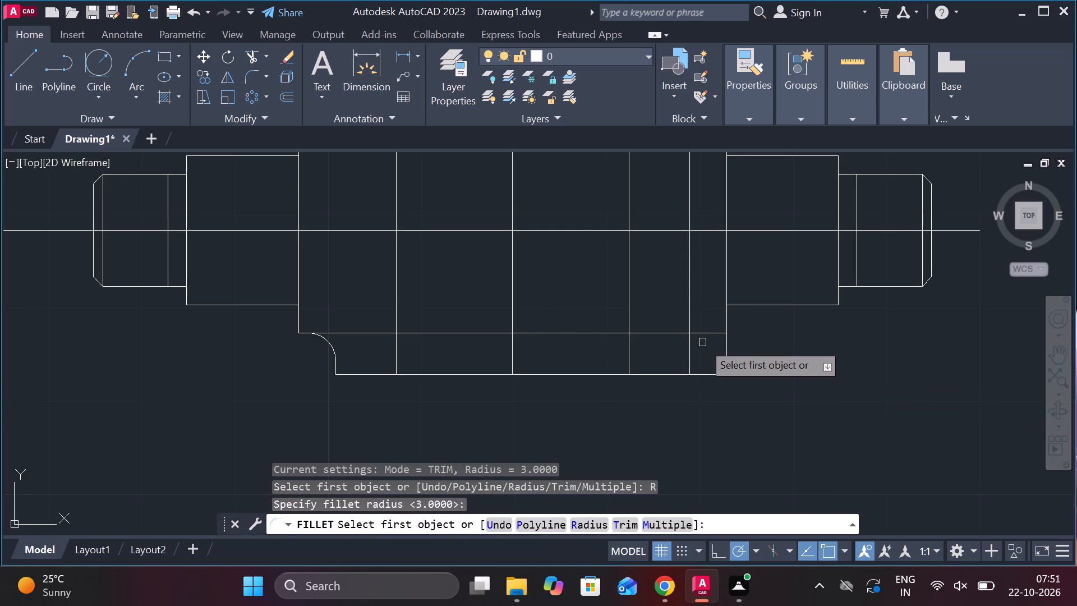
{"action": "left_click", "coordinate": [717, 334]}
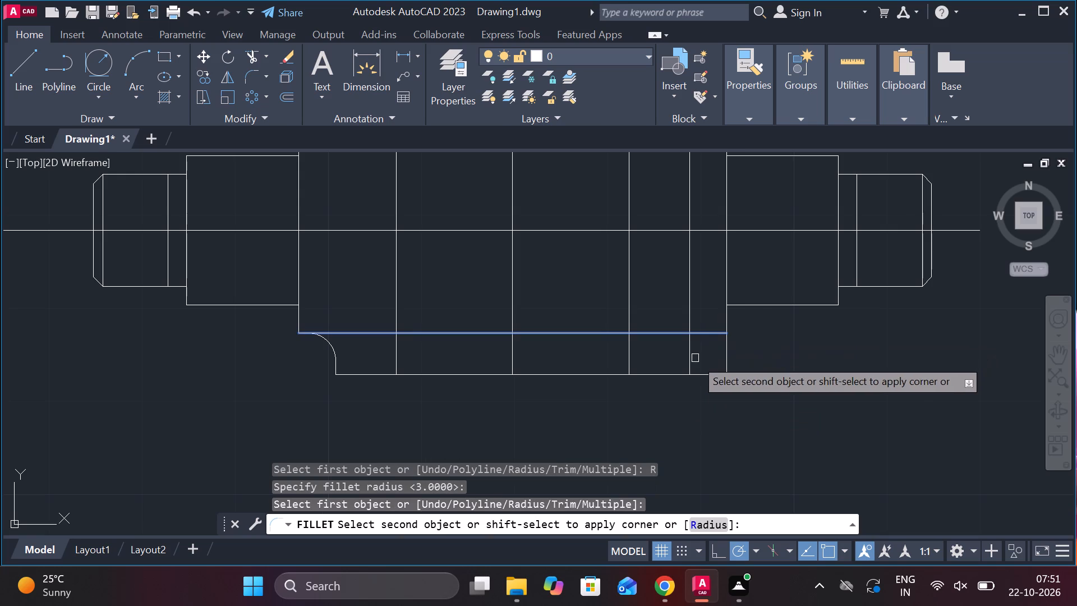
{"action": "left_click", "coordinate": [691, 358]}
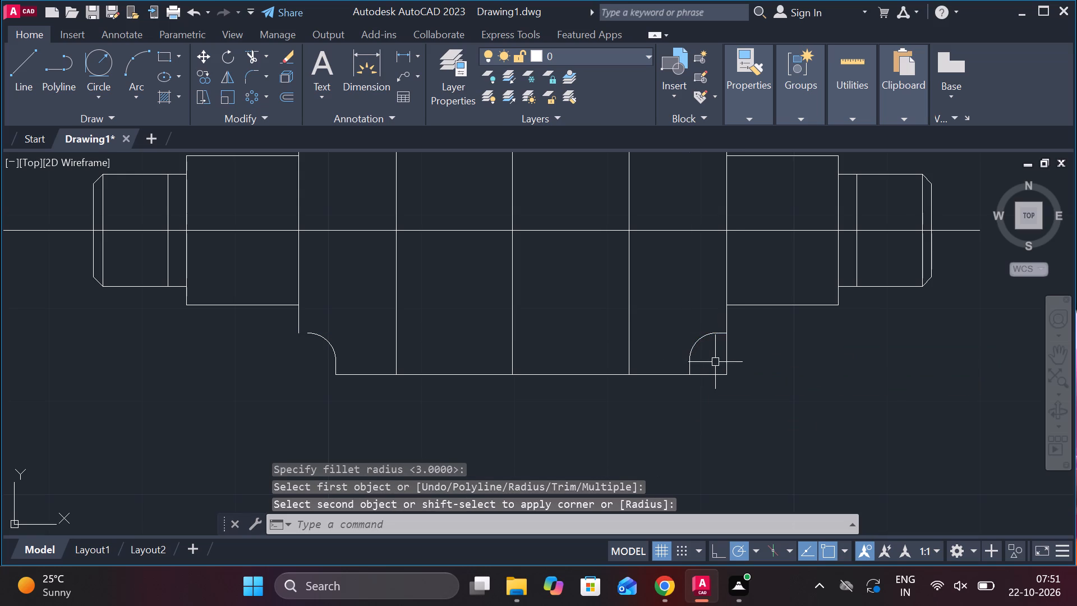
{"action": "key", "text": "Escape"}
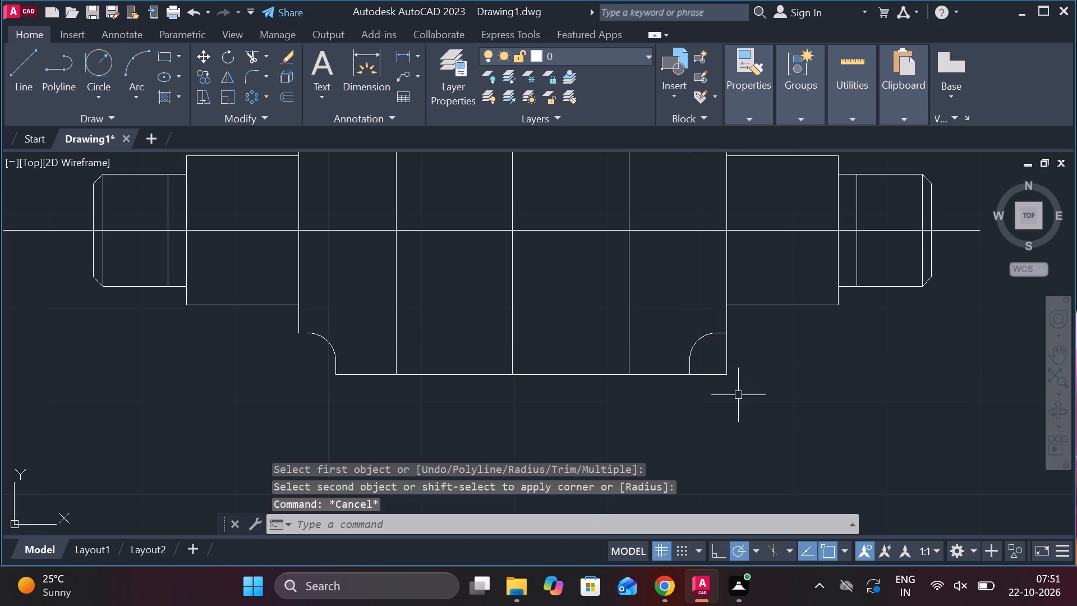
Draw a short horizontal line joining the left shoulder's lower end to the start of the lower-left fillet arc.
{"action": "key", "text": "l"}
{"action": "key", "text": "Return"}
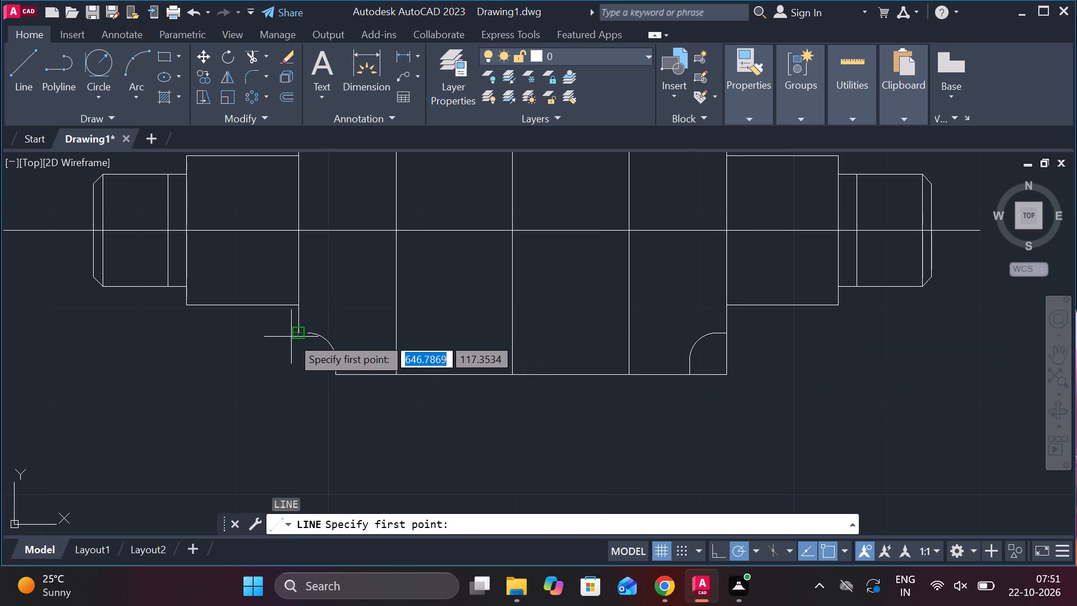
{"action": "left_click", "coordinate": [291, 337]}
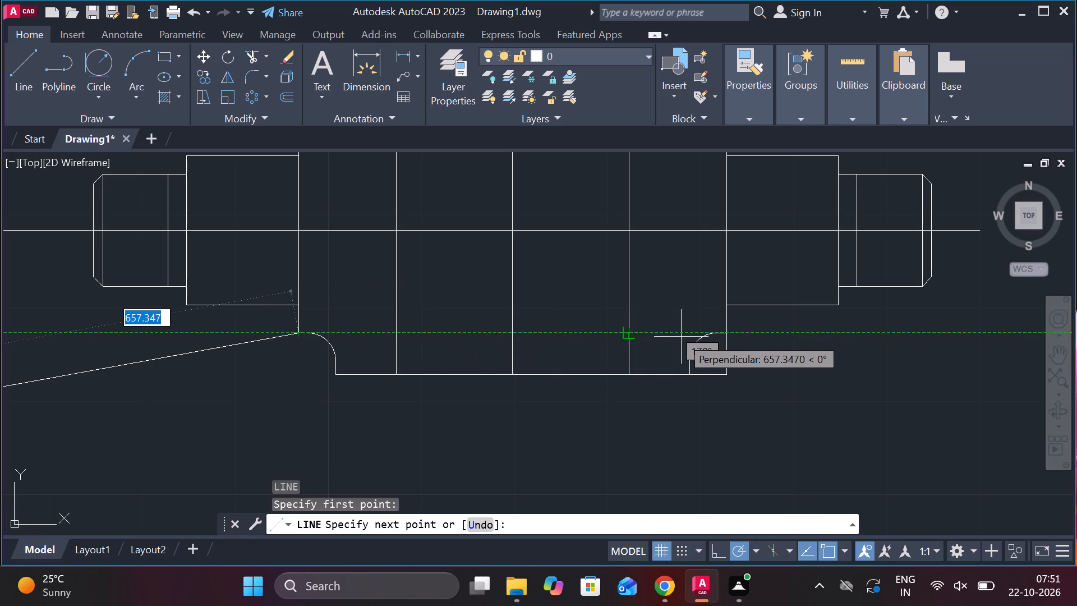
{"action": "scroll", "coordinate": [344, 326], "scroll_direction": "up", "scroll_amount": 2}
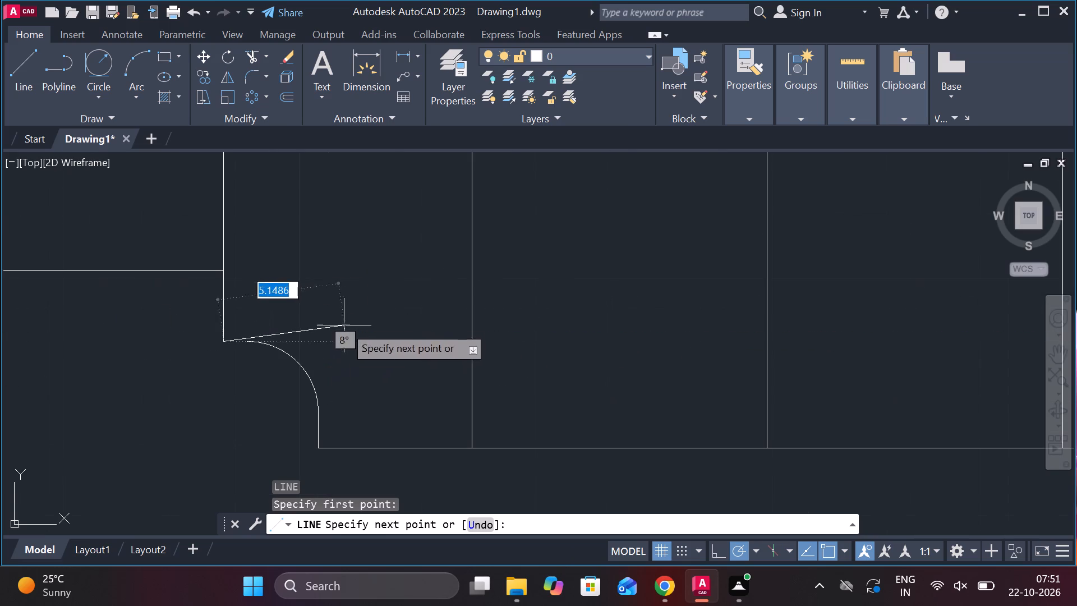
{"action": "left_click", "coordinate": [251, 339]}
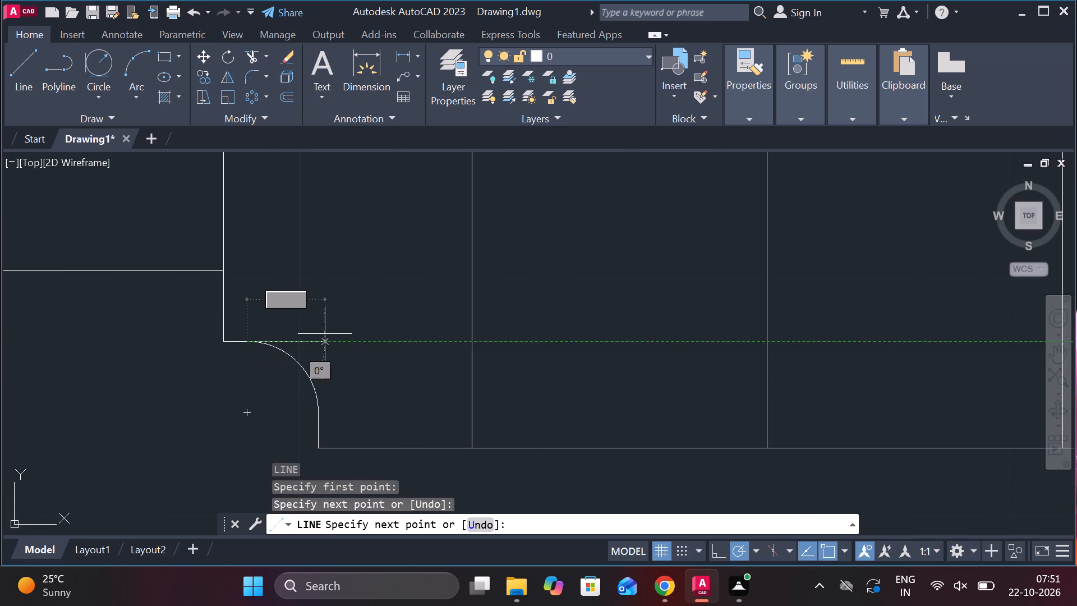
{"action": "key", "text": "Escape"}
Trim the leftover vertical and bottom edge pieces outside the lower-right fillet arc.
{"action": "scroll", "coordinate": [334, 309], "scroll_direction": "down", "scroll_amount": 3}
{"action": "type", "text": "TR"}
{"action": "key", "text": "space"}
{"action": "left_click", "coordinate": [572, 331]}
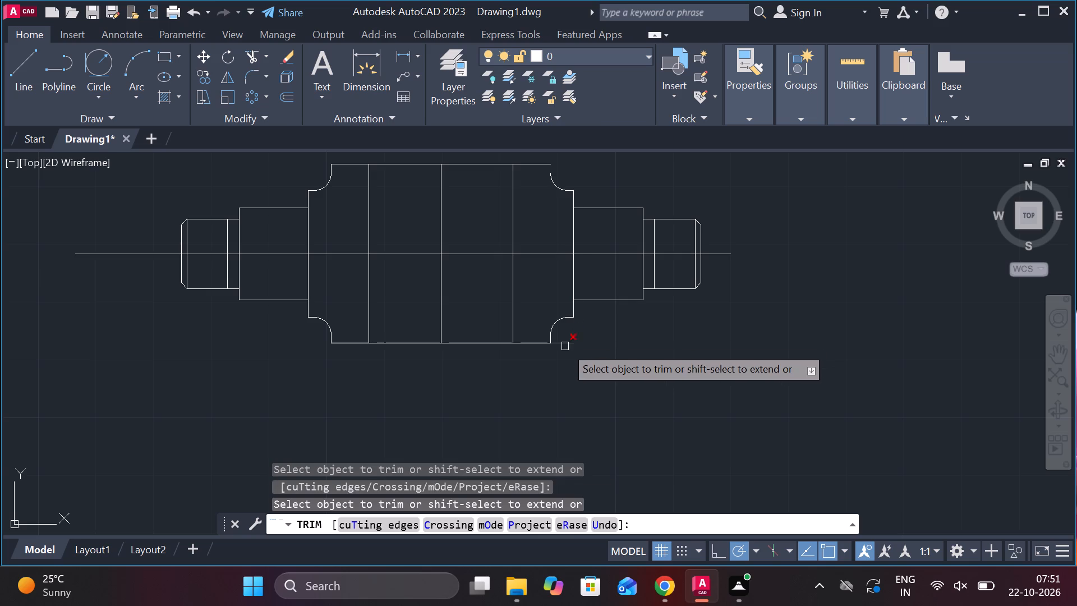
{"action": "left_click", "coordinate": [565, 346]}
{"action": "middle_click_drag", "start_coordinate": [630, 359], "coordinate": [661, 402]}
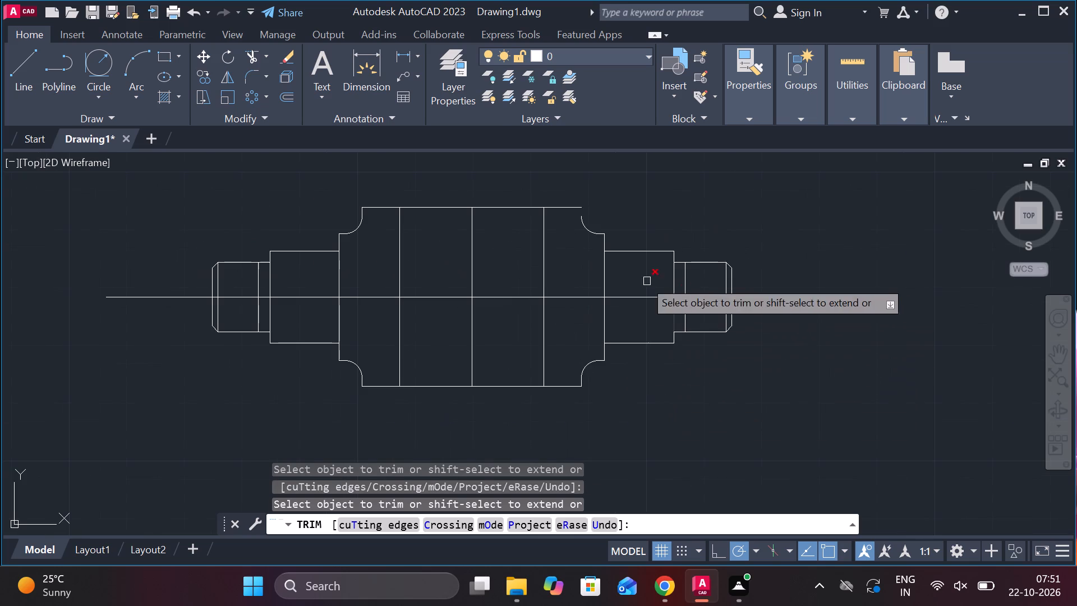
{"action": "key", "text": "Escape"}
Draw a short vertical line closing the gap between the top edge's right end and the upper-right fillet arc.
{"action": "scroll", "coordinate": [605, 204], "scroll_direction": "up", "scroll_amount": 1}
{"action": "key", "text": "l"}
{"action": "key", "text": "Return"}
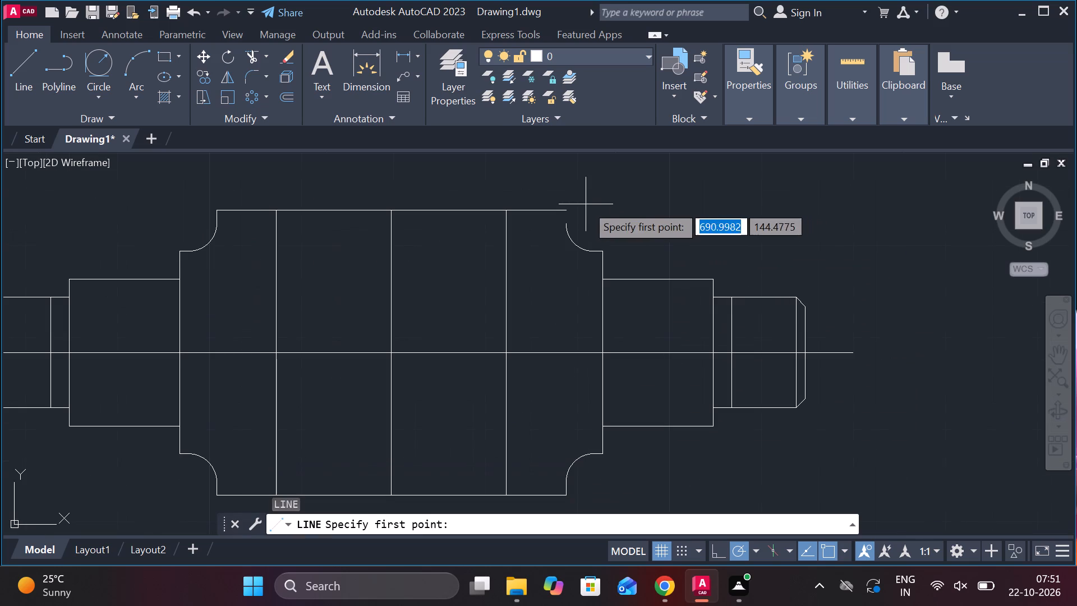
{"action": "left_click", "coordinate": [558, 206]}
{"action": "left_click", "coordinate": [564, 223]}
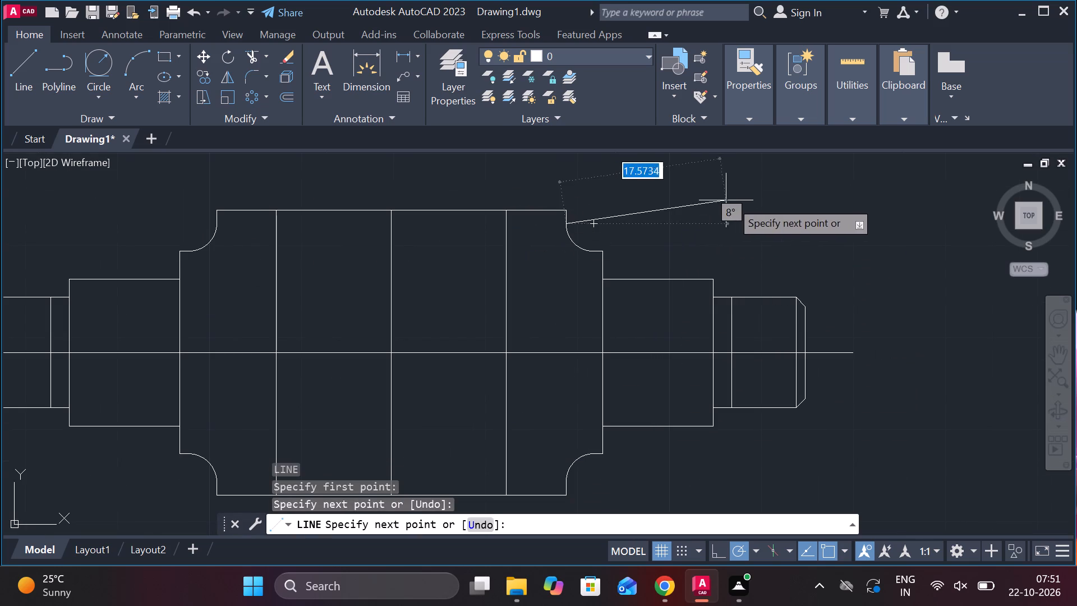
{"action": "key", "text": "Escape"}
Offset the horizontal centreline 11 units upward.
{"action": "scroll", "coordinate": [774, 230], "scroll_direction": "down", "scroll_amount": 1}
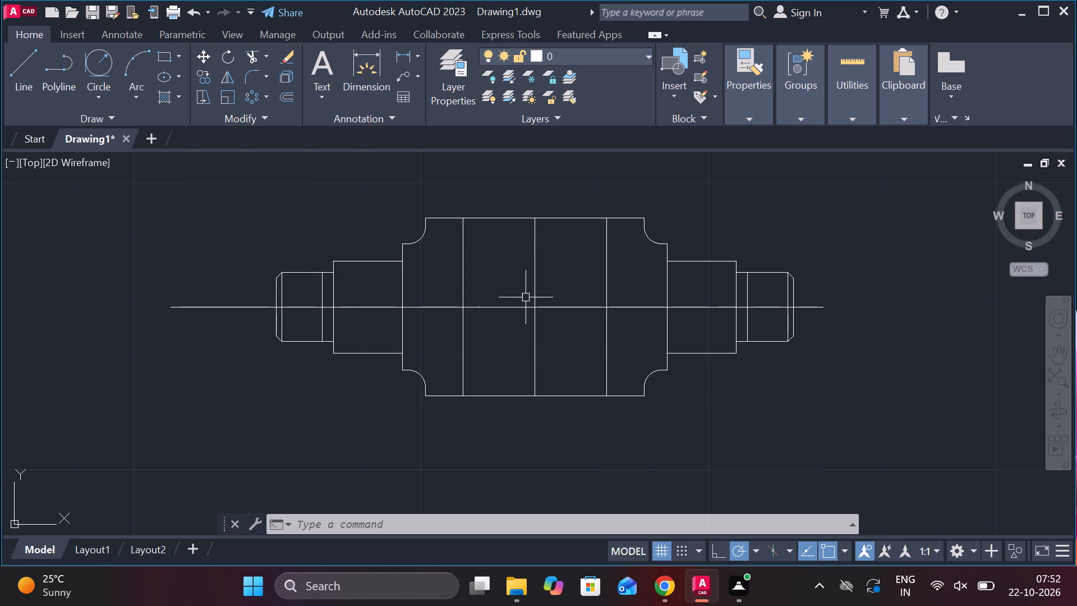
{"action": "left_click", "coordinate": [519, 308]}
{"action": "key", "text": "o"}
{"action": "key", "text": "Return"}
{"action": "key", "text": "Return"}
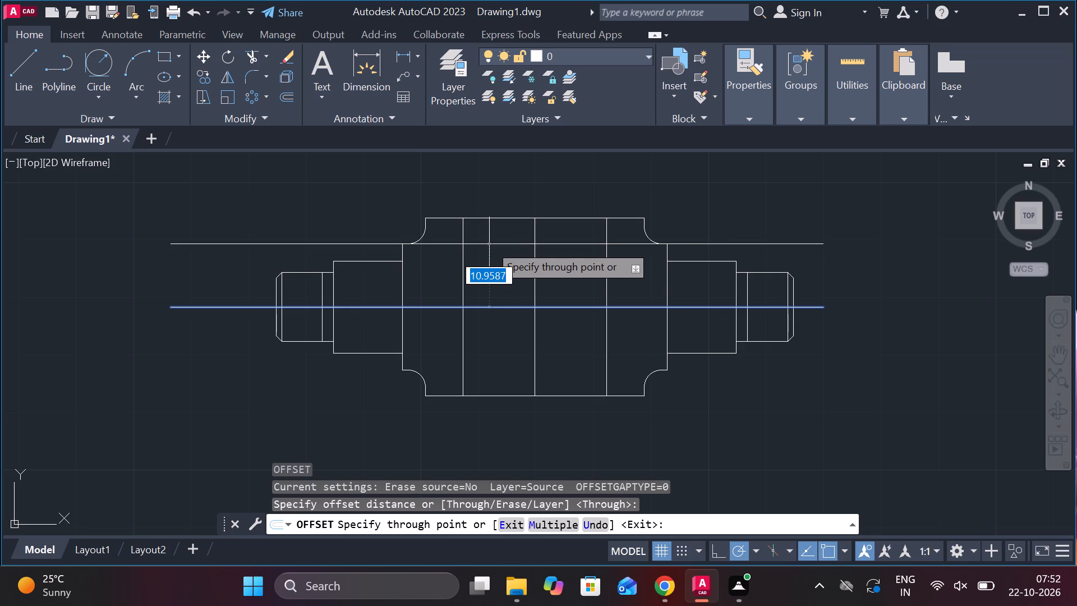
{"action": "type", "text": "11"}
{"action": "key", "text": "space"}
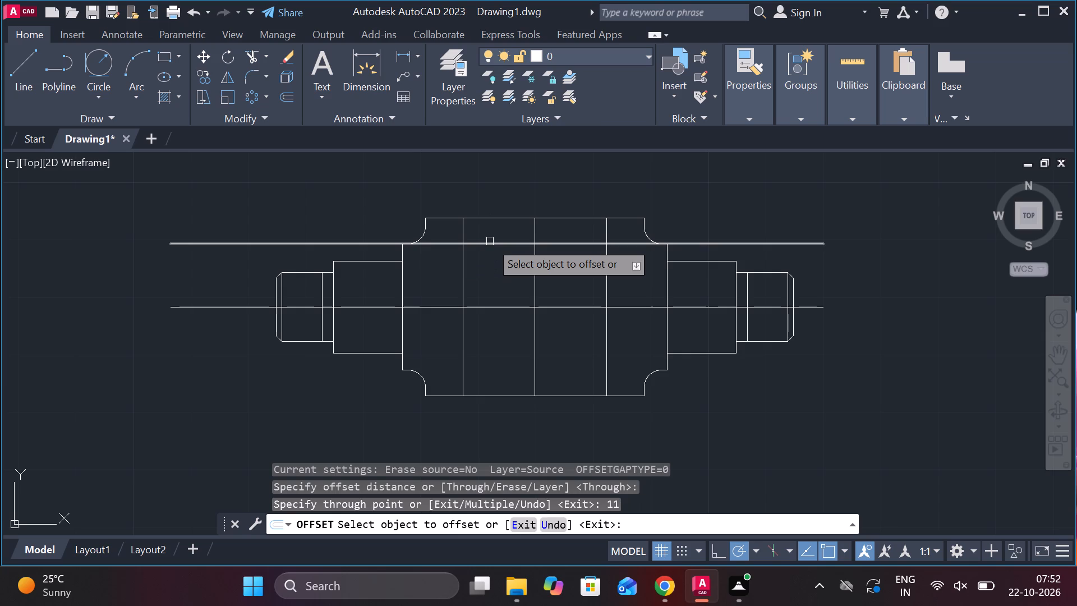
{"action": "left_click", "coordinate": [459, 350]}
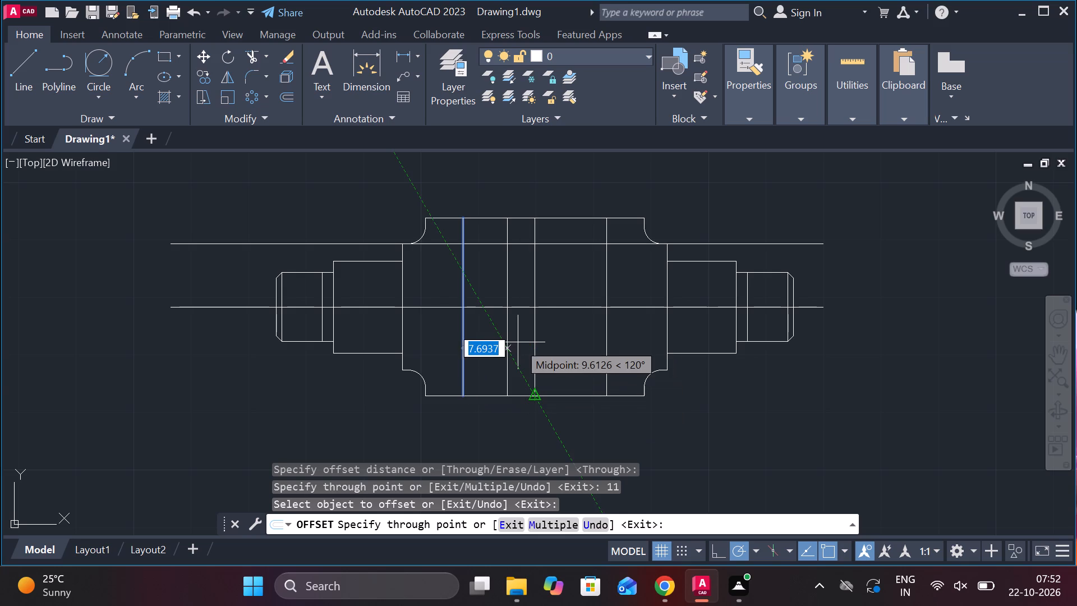
{"action": "key", "text": "Escape"}
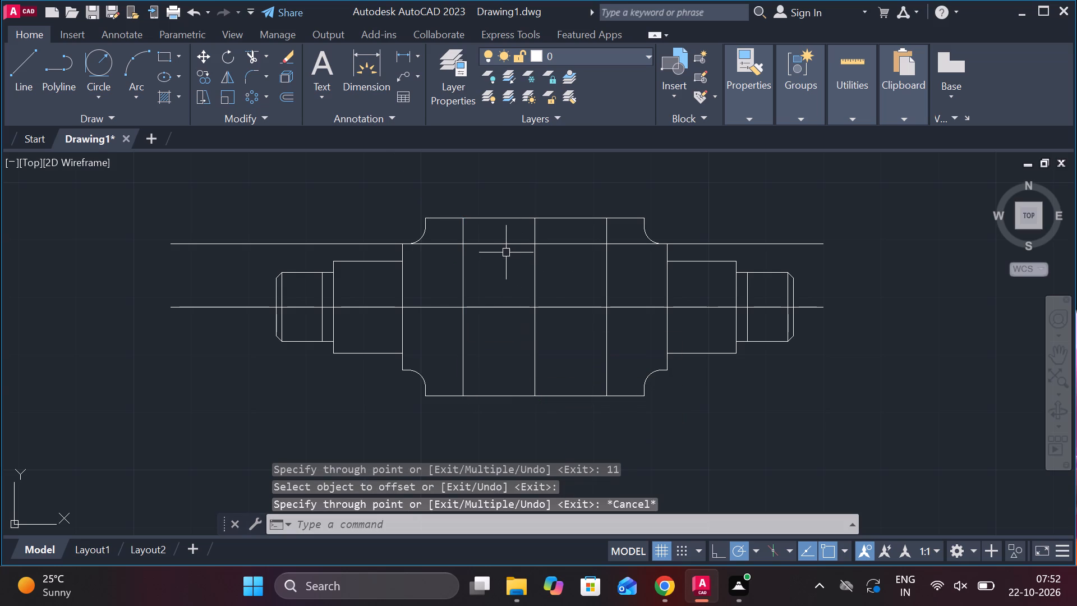
Draw a short vertical line upward from the midpoint of the central section's top edge.
{"action": "key", "text": "l"}
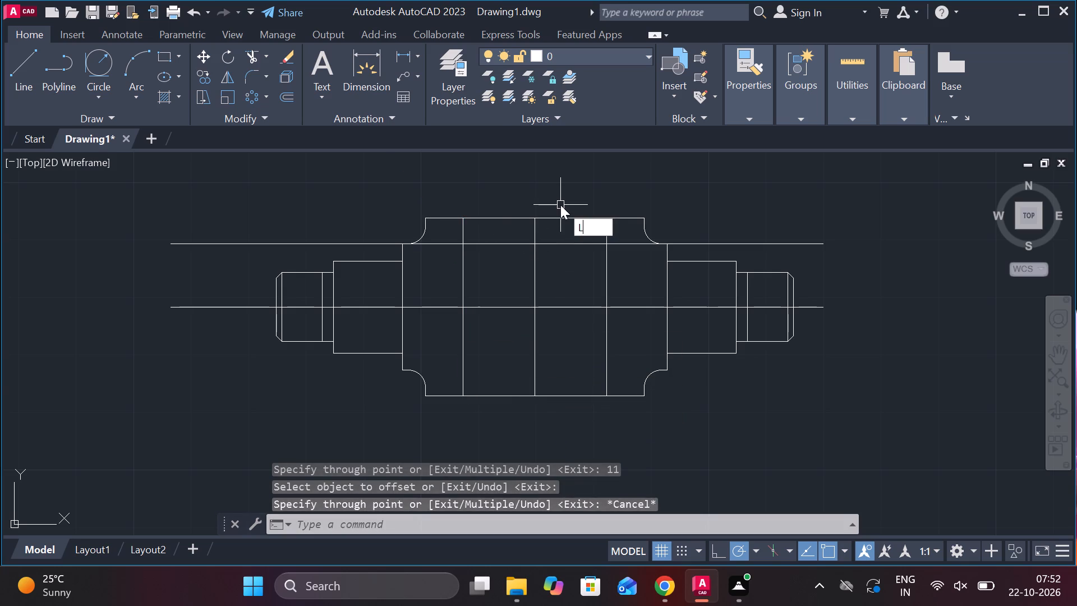
{"action": "key", "text": "Return"}
{"action": "left_click", "coordinate": [534, 217]}
{"action": "left_click", "coordinate": [528, 178]}
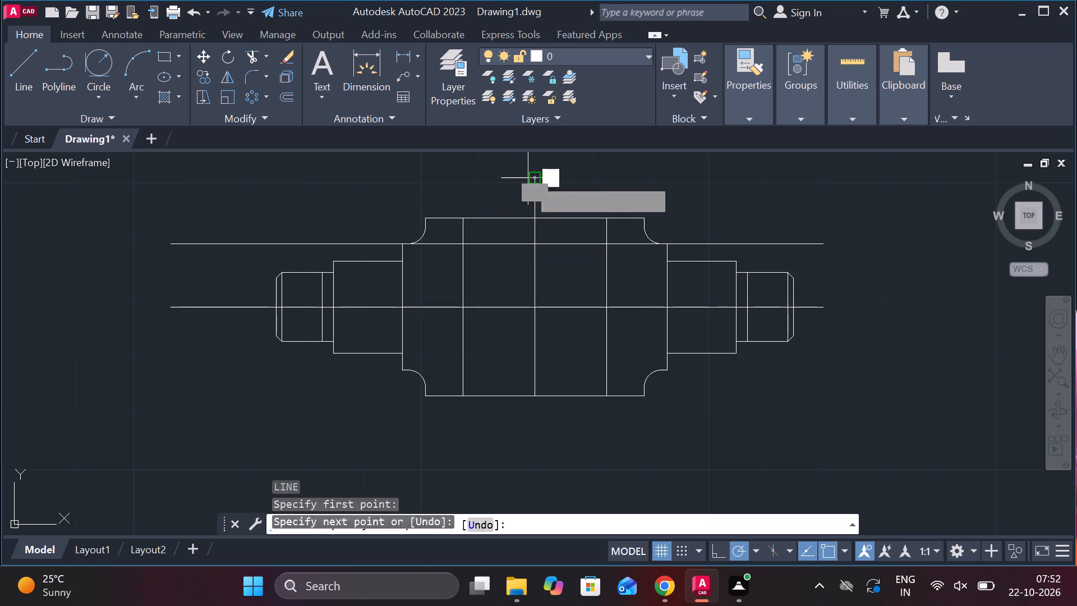
{"action": "key", "text": "Escape"}
Offset the short vertical line above the top edge by 16 units to both the right and the left.
{"action": "left_click", "coordinate": [534, 187]}
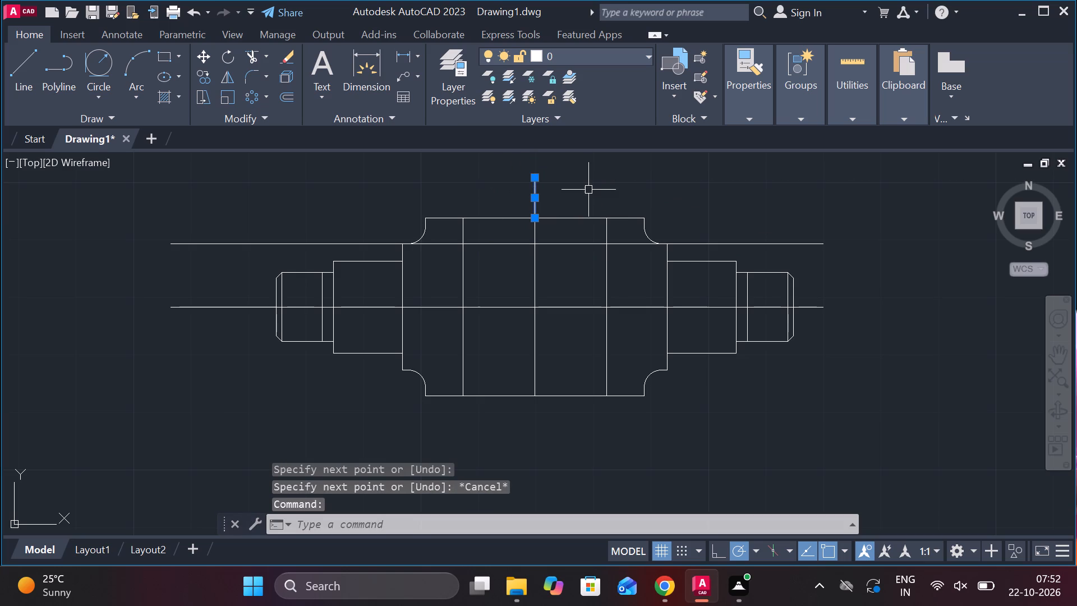
{"action": "key", "text": "o"}
{"action": "key", "text": "Return"}
{"action": "key", "text": "Return"}
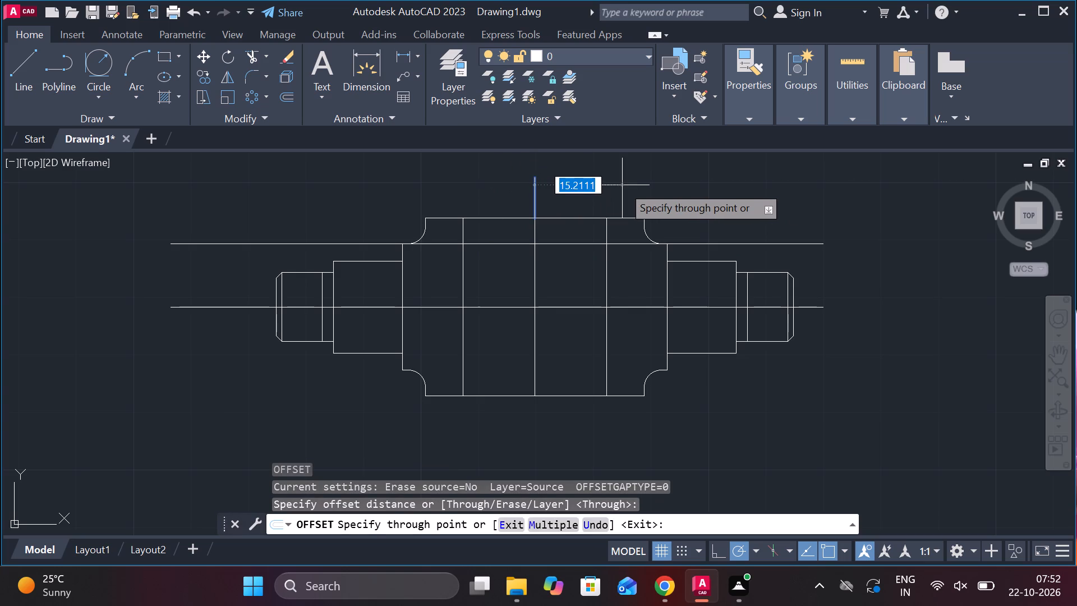
{"action": "type", "text": "16"}
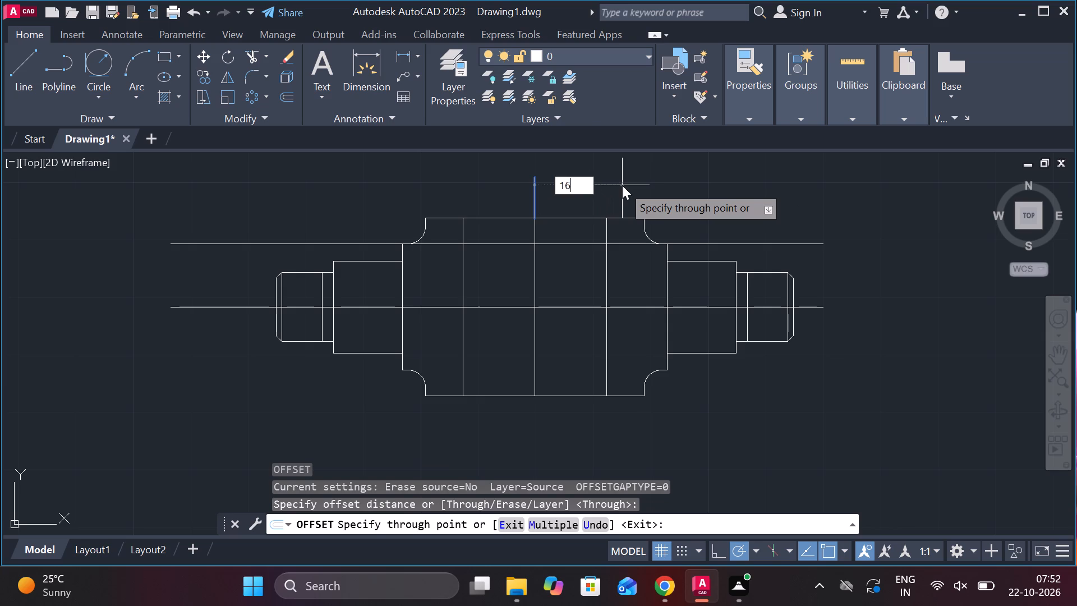
{"action": "key", "text": "Return"}
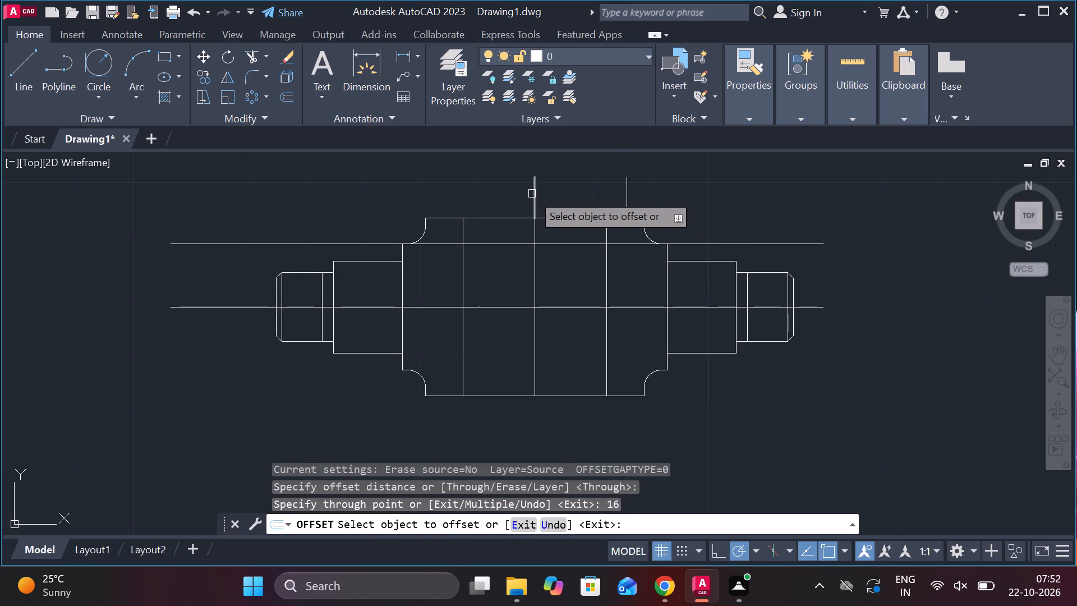
{"action": "left_click", "coordinate": [532, 194]}
{"action": "type", "text": "16"}
{"action": "key", "text": "Return"}
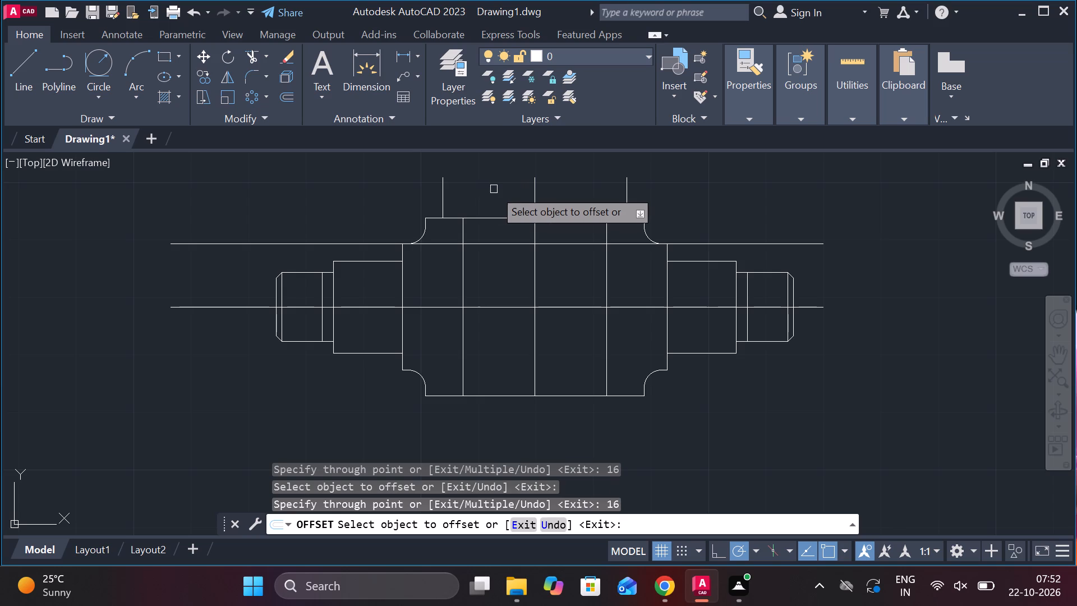
{"action": "key", "text": "Escape"}
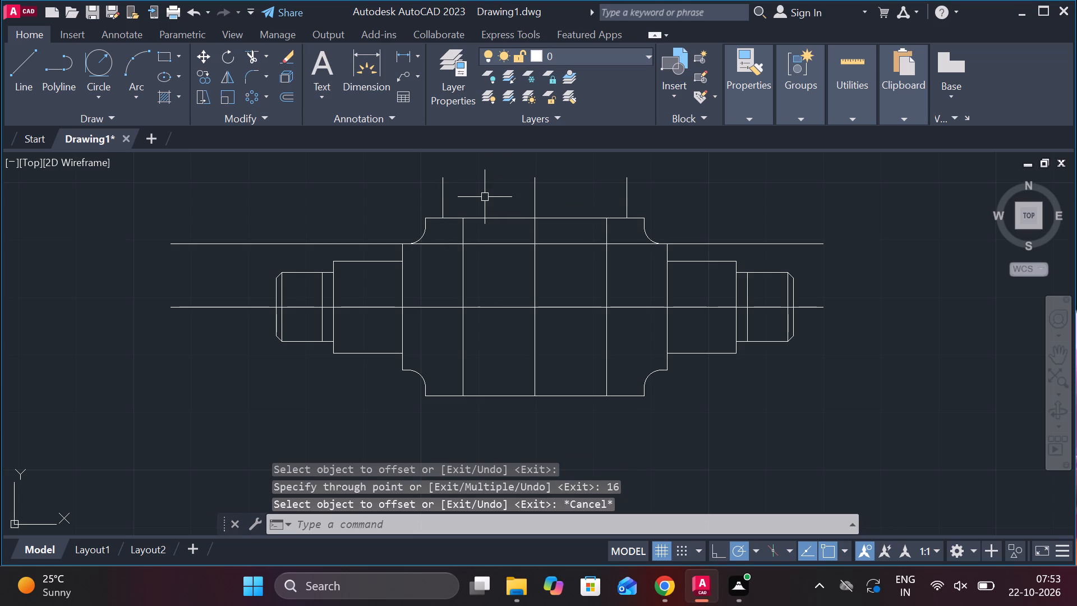
Extend both offset vertical lines down to the horizontal line offset above the centreline.
{"action": "type", "text": "EX"}
{"action": "key", "text": "space"}
{"action": "left_click", "coordinate": [441, 203]}
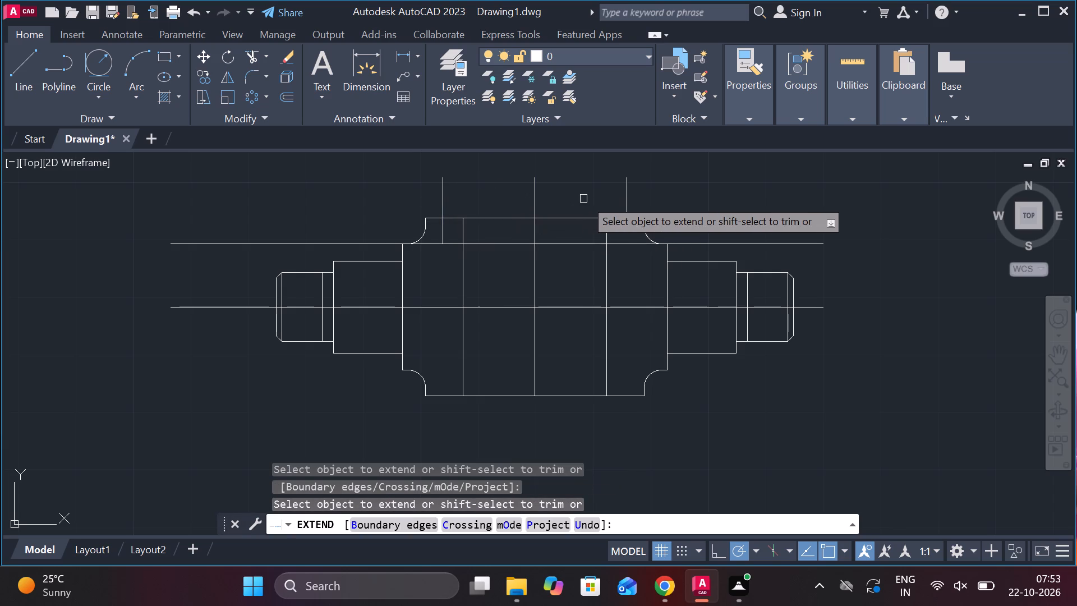
{"action": "left_click", "coordinate": [630, 206]}
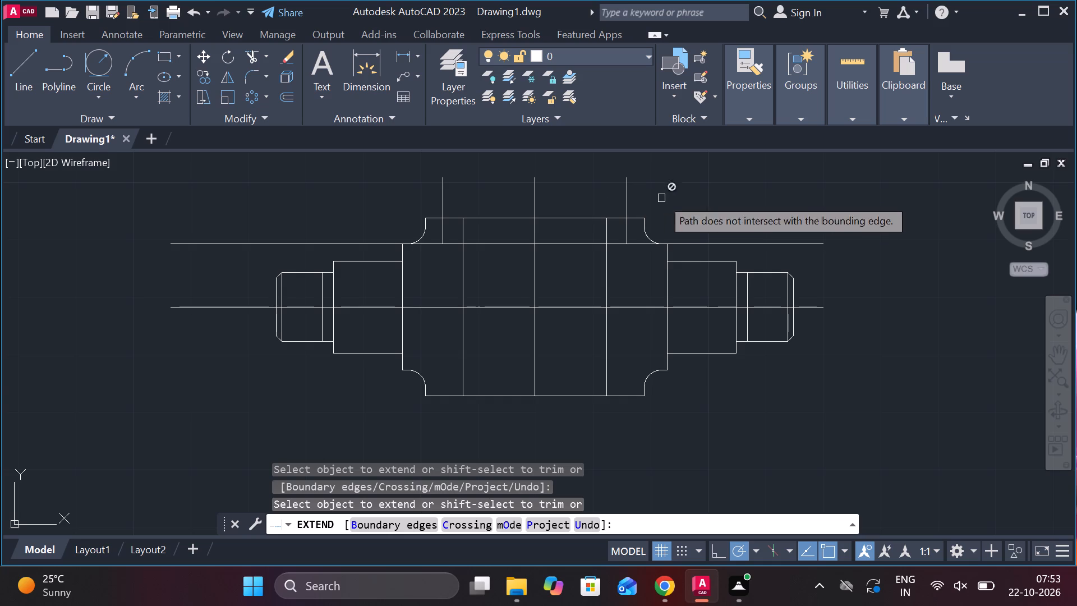
{"action": "key", "text": "Escape"}
Trim the two offset verticals above the top edge, and the offset horizontal line between each vertical and the nearby fillet arc.
{"action": "type", "text": "TR"}
{"action": "key", "text": "space"}
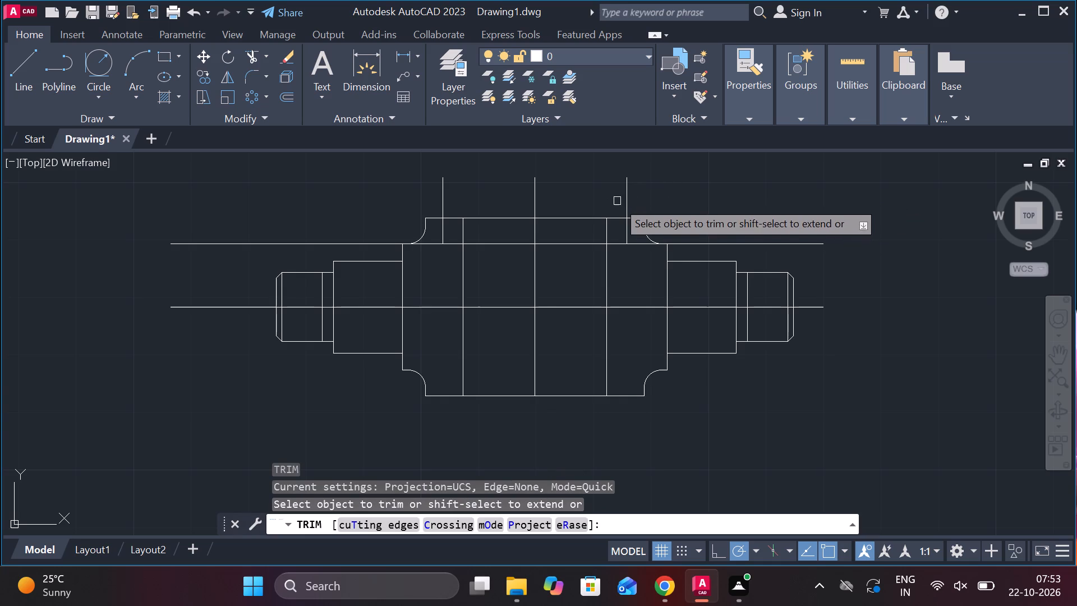
{"action": "left_click", "coordinate": [630, 194]}
{"action": "left_click", "coordinate": [440, 195]}
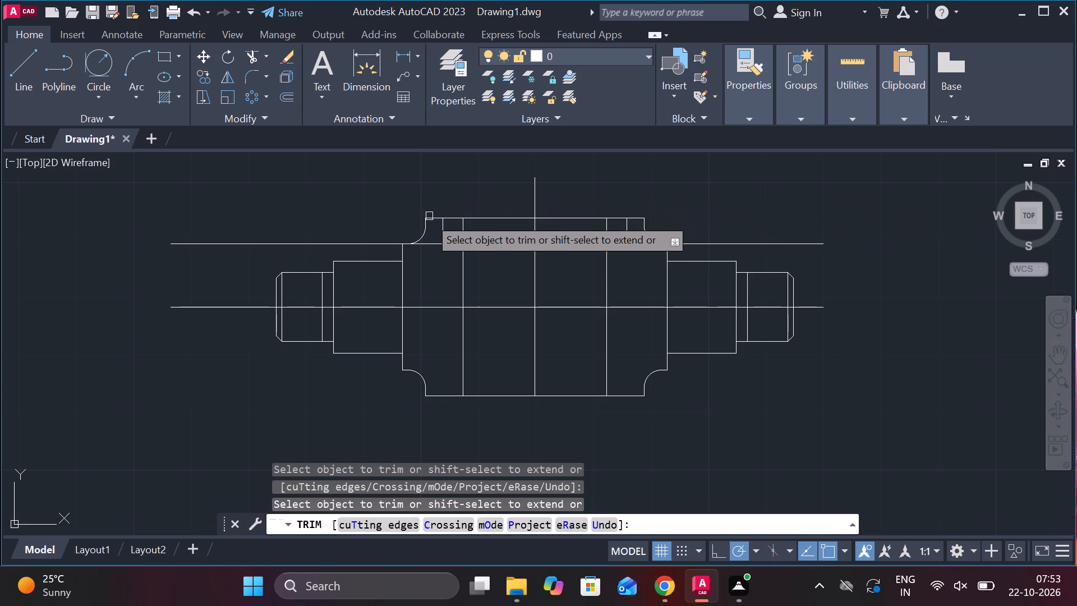
{"action": "left_click", "coordinate": [429, 246]}
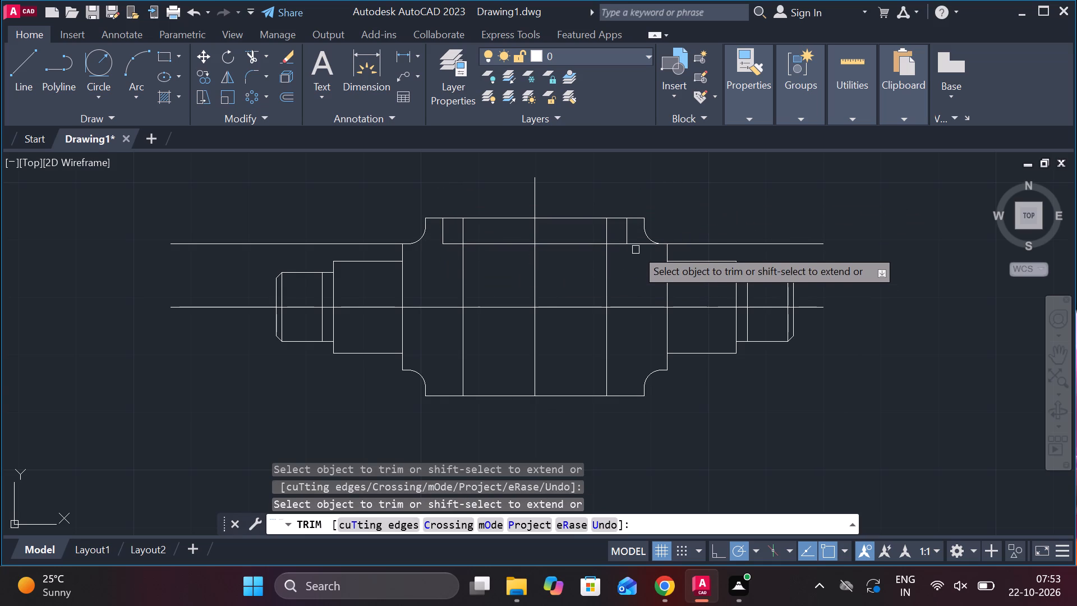
{"action": "left_click", "coordinate": [638, 246]}
{"action": "key", "text": "Escape"}
Erase the two leftover pieces of the offset horizontal line outside the central section's upper fillets.
{"action": "left_click", "coordinate": [704, 242]}
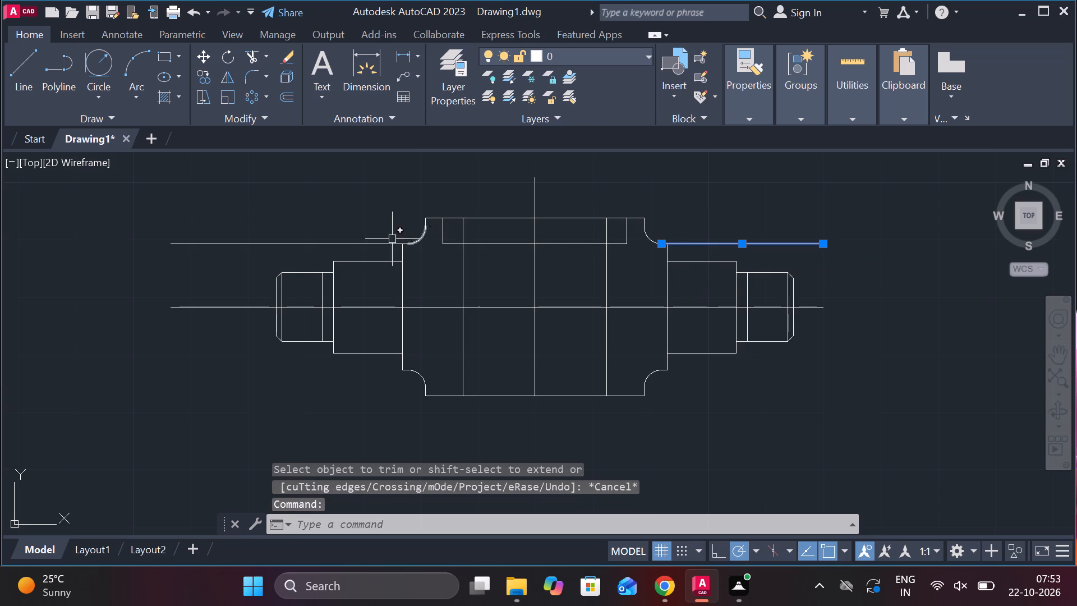
{"action": "left_click", "coordinate": [353, 246]}
{"action": "type", "text": "E"}
{"action": "key", "text": "space"}
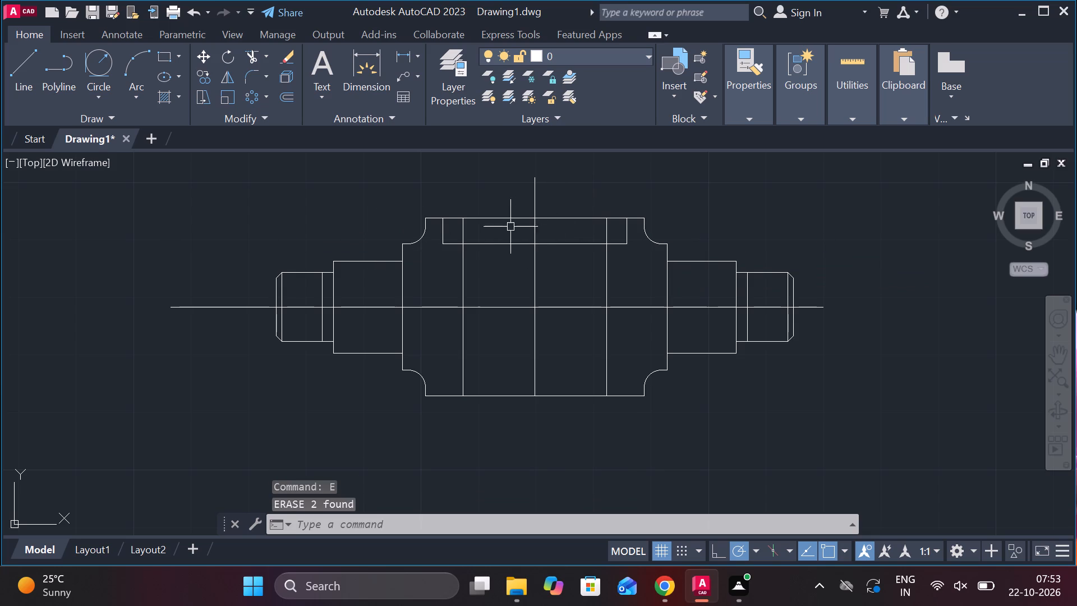
Trim the two inner vertical lines where they cross the narrow rectangle below the central section's top edge.
{"action": "type", "text": "TR"}
{"action": "key", "text": "space"}
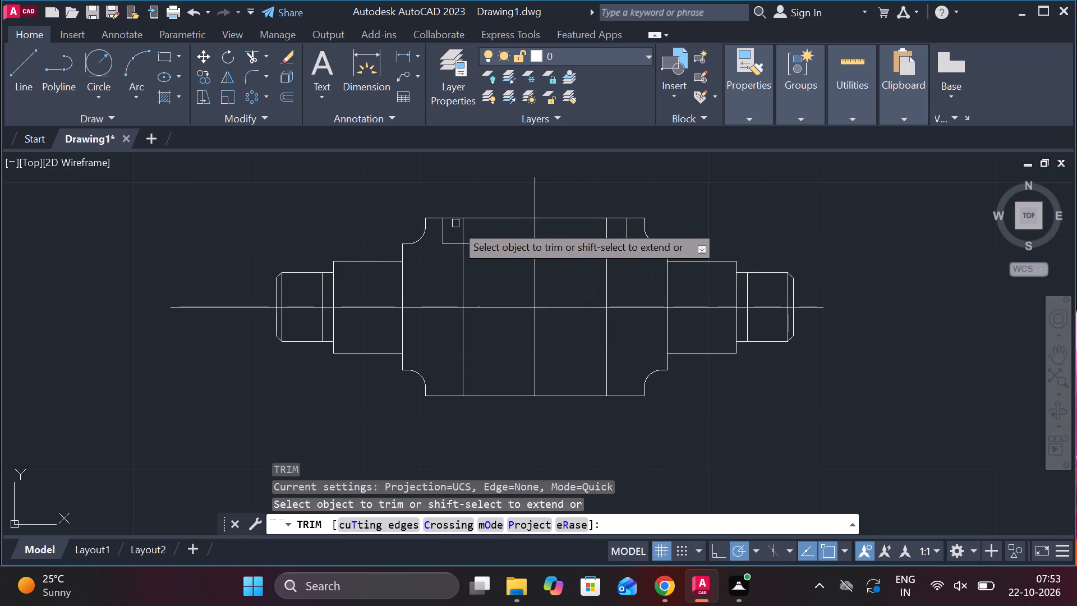
{"action": "left_click", "coordinate": [459, 233]}
{"action": "left_click", "coordinate": [605, 232]}
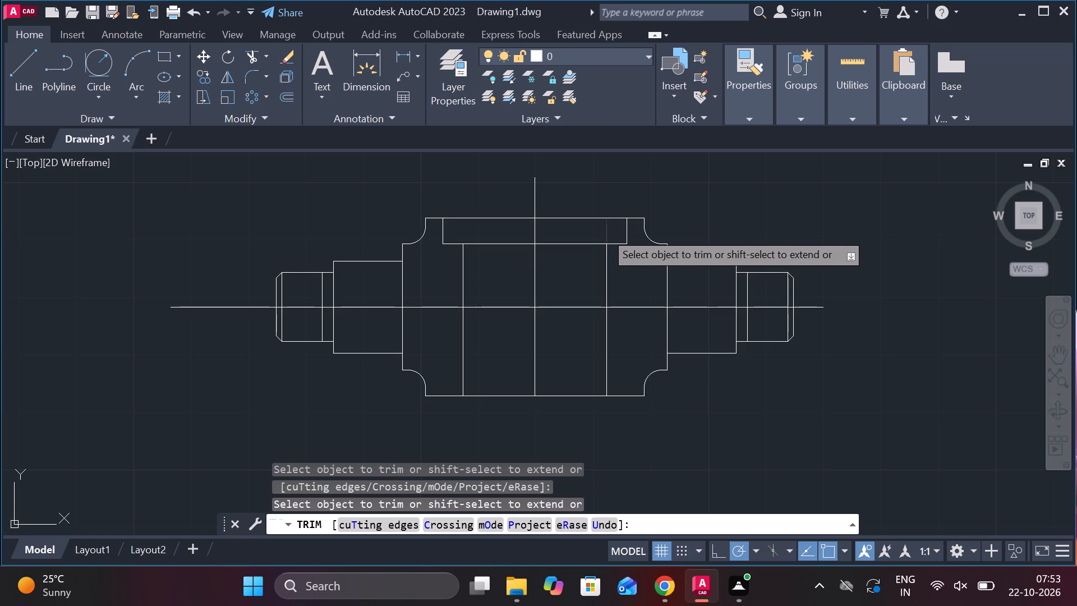
{"action": "key", "text": "Escape"}
Stretch the lower end of the central vertical line about 6.8 straight down past the central section's bottom edge.
{"action": "left_click", "coordinate": [537, 374]}
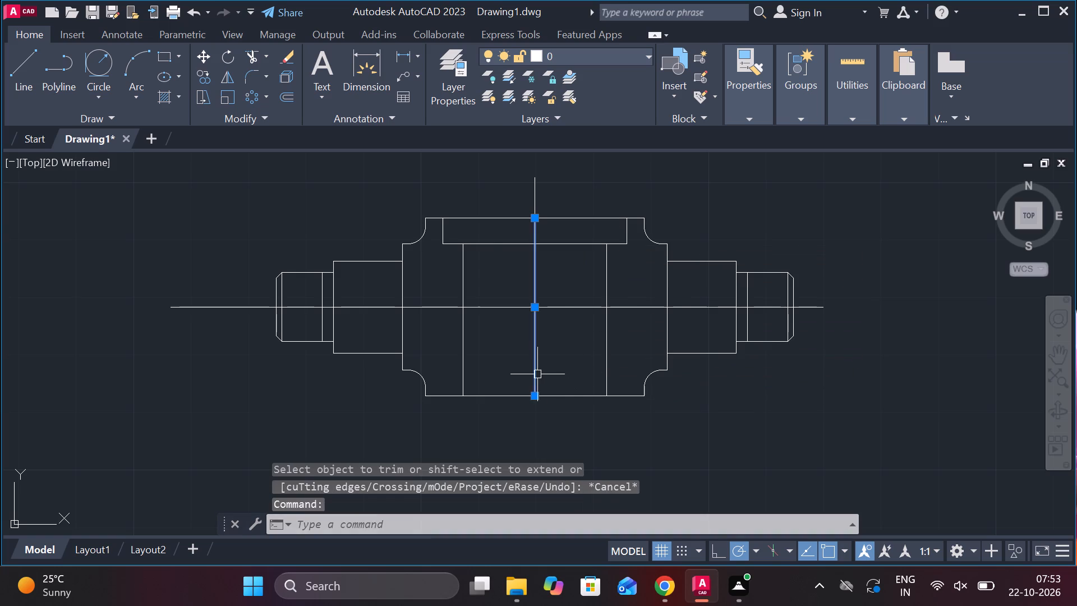
{"action": "left_click", "coordinate": [538, 397]}
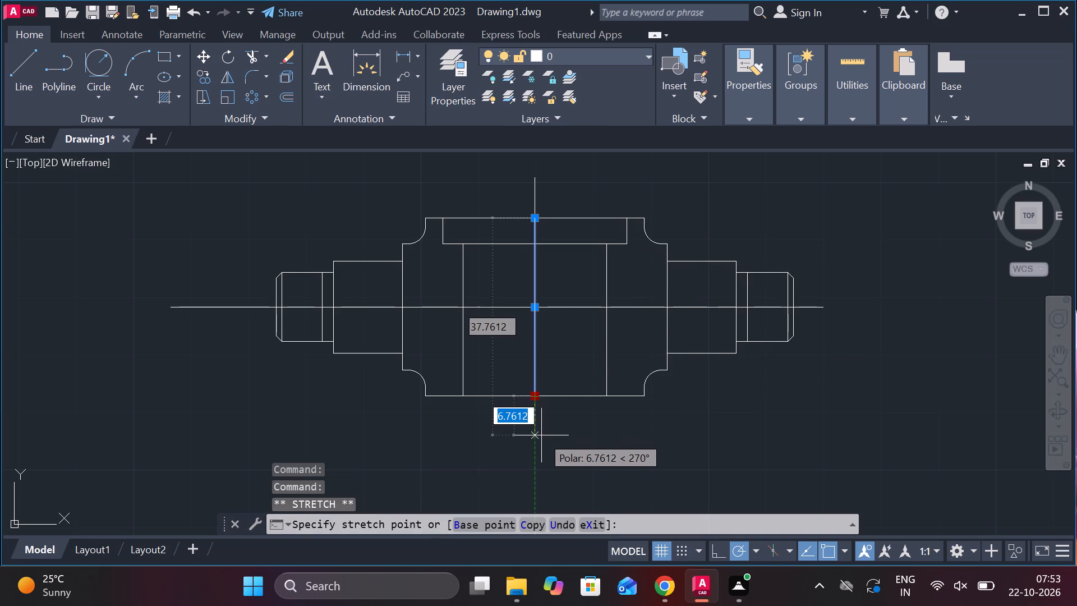
{"action": "left_click", "coordinate": [541, 435]}
{"action": "key", "text": "Escape"}
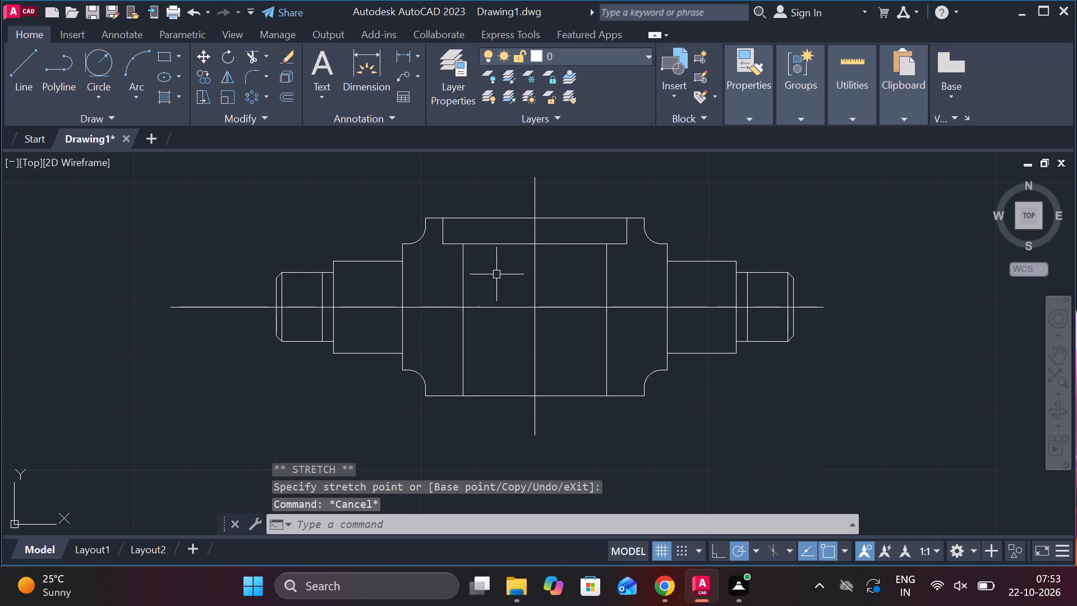
Change the linetype of the recess's bottom line and the two inner vertical lines to DASHED.
{"action": "left_click", "coordinate": [450, 246]}
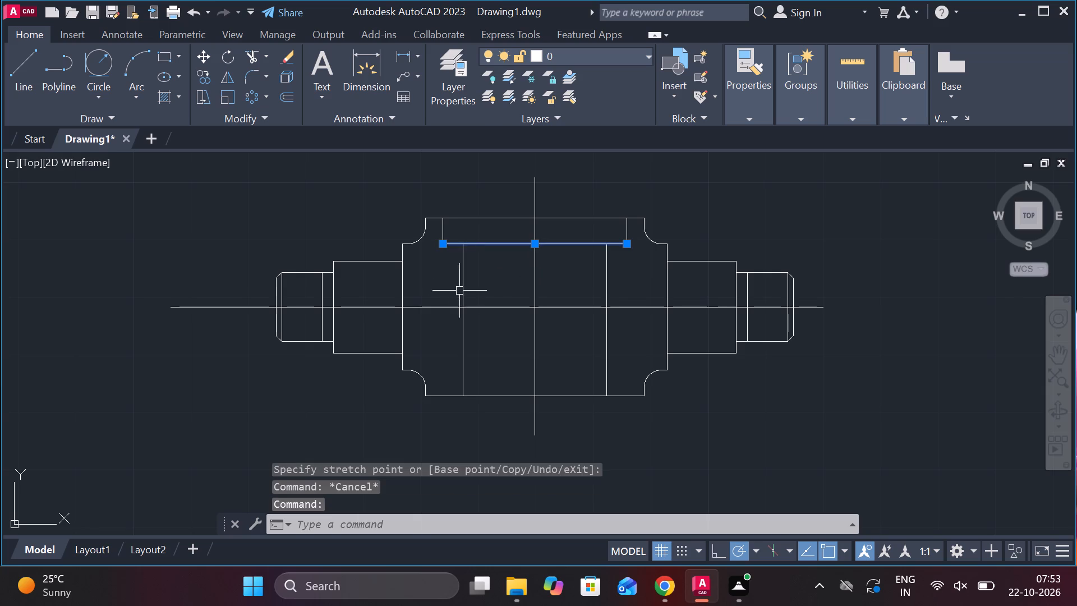
{"action": "left_click", "coordinate": [463, 267]}
{"action": "left_click", "coordinate": [610, 268]}
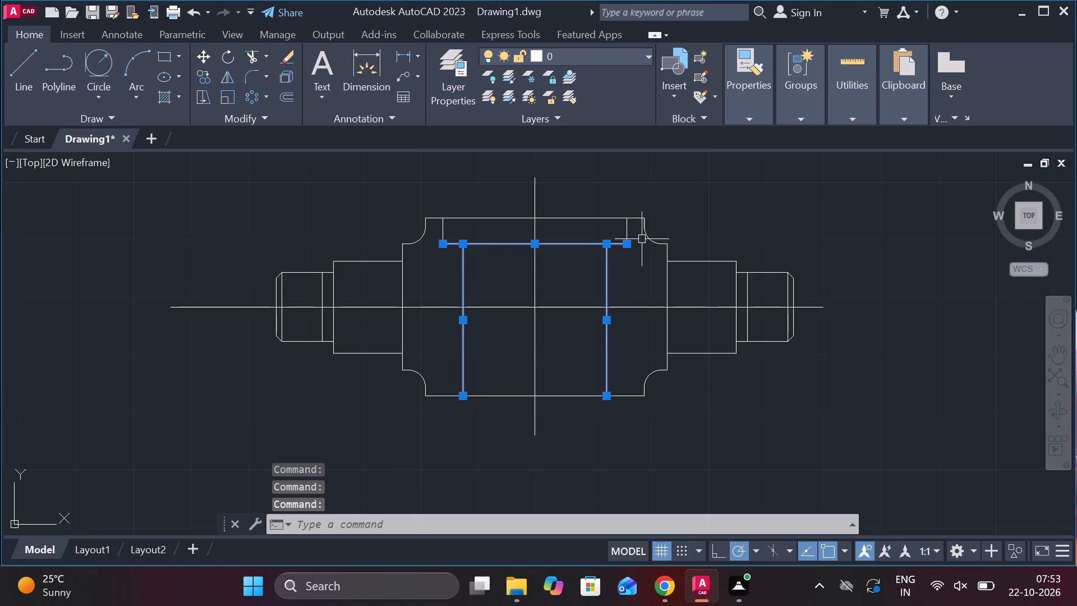
{"action": "left_click", "coordinate": [752, 120]}
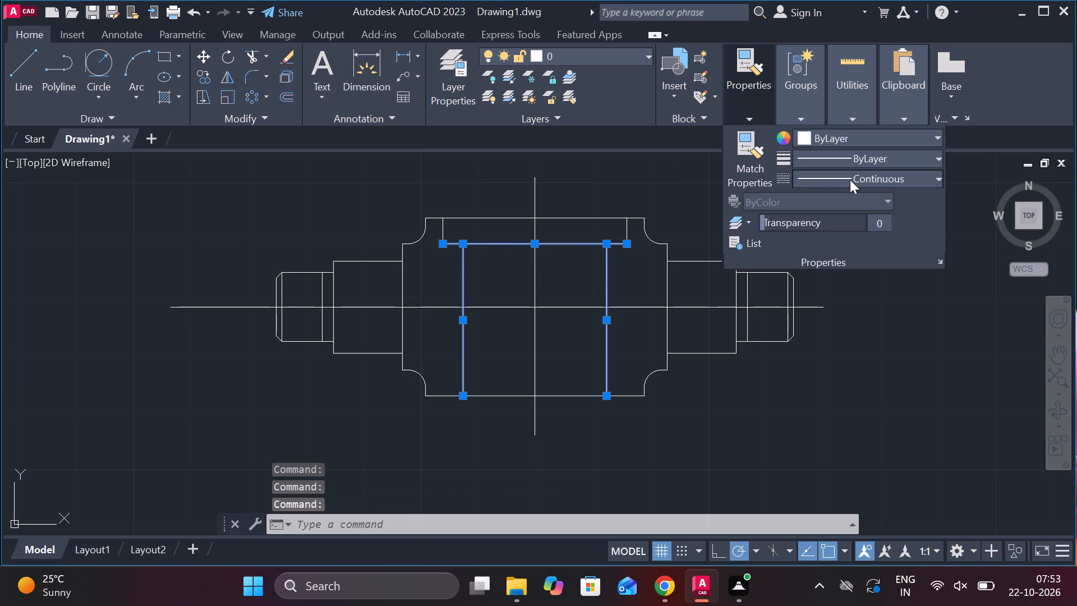
{"action": "left_click", "coordinate": [850, 180]}
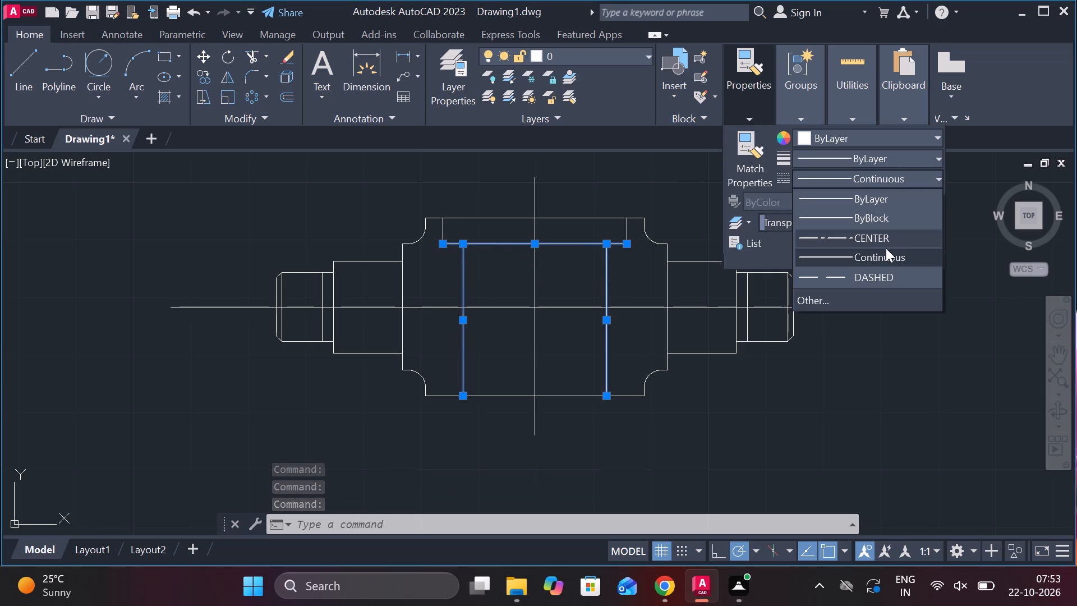
{"action": "left_click", "coordinate": [872, 281]}
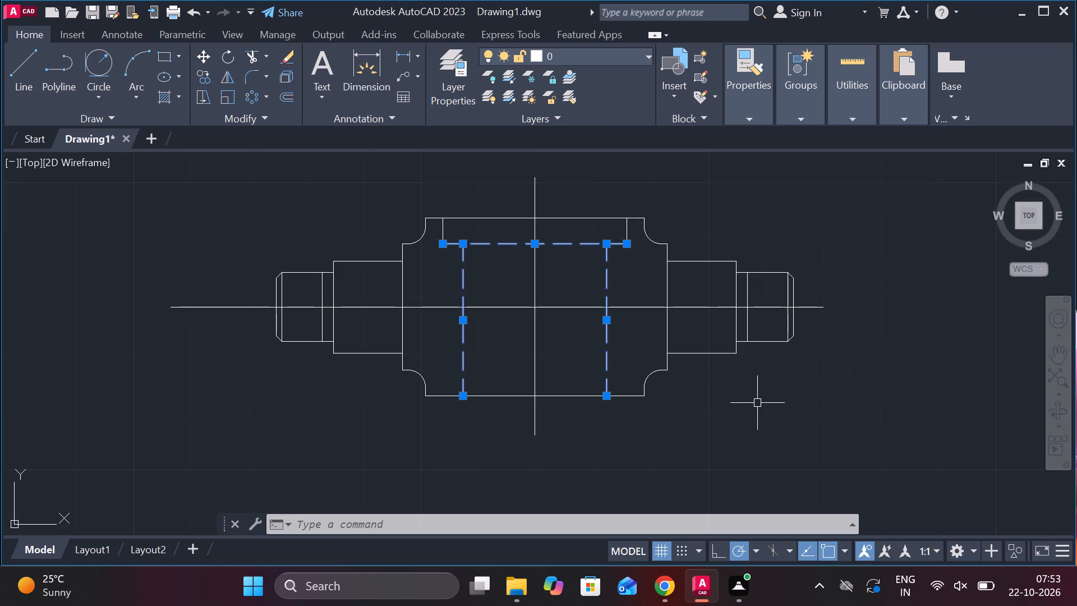
{"action": "key", "text": "Escape"}
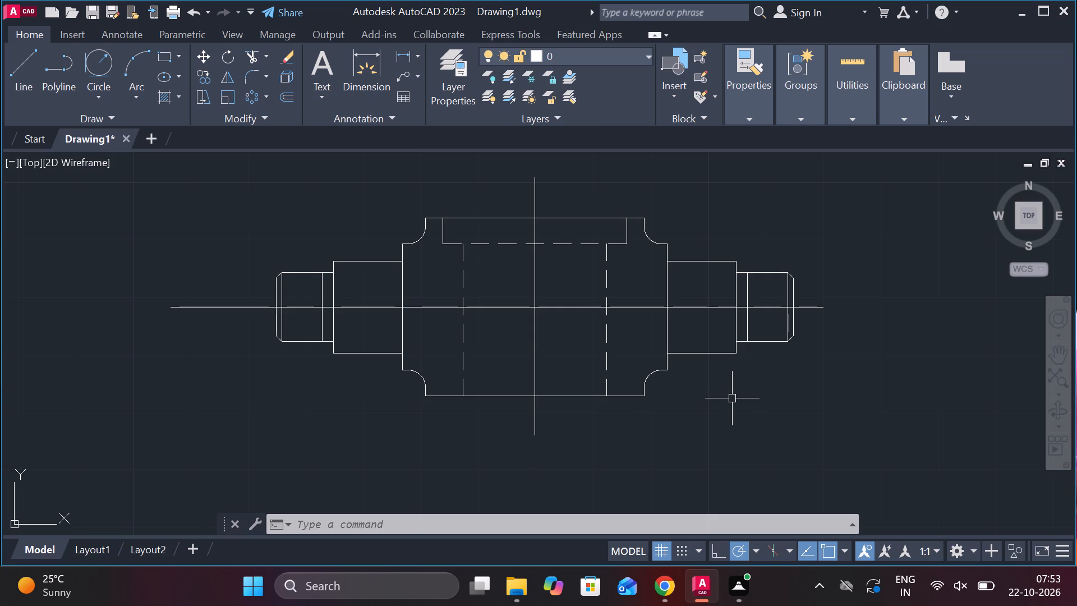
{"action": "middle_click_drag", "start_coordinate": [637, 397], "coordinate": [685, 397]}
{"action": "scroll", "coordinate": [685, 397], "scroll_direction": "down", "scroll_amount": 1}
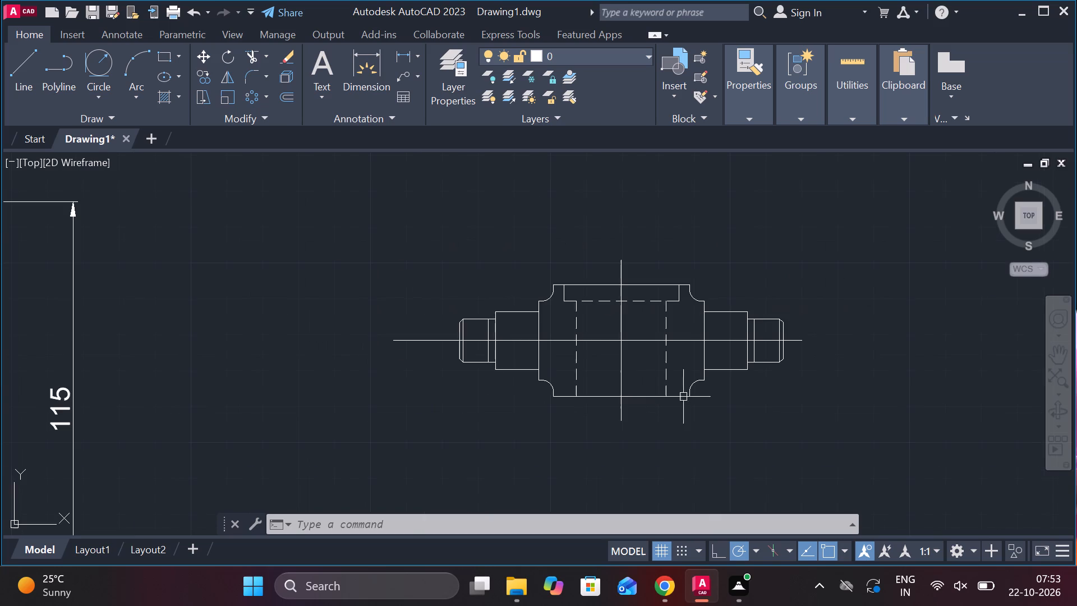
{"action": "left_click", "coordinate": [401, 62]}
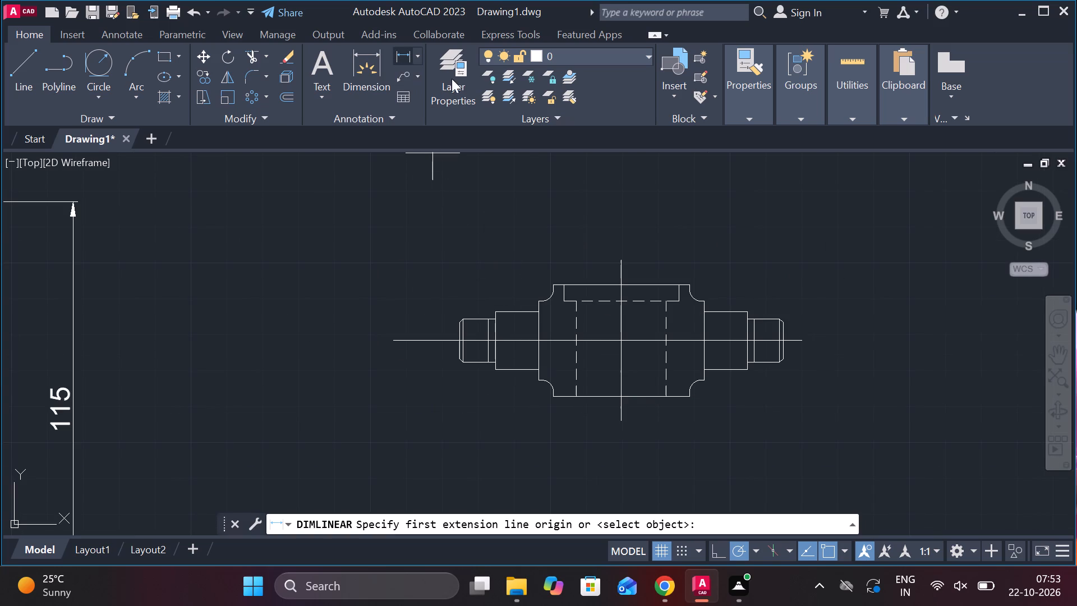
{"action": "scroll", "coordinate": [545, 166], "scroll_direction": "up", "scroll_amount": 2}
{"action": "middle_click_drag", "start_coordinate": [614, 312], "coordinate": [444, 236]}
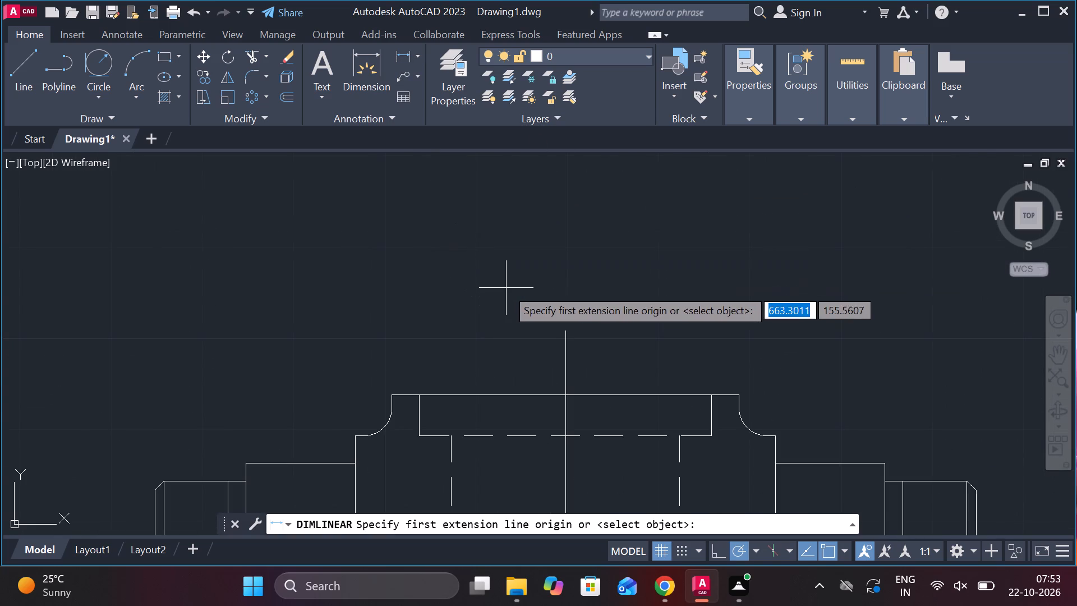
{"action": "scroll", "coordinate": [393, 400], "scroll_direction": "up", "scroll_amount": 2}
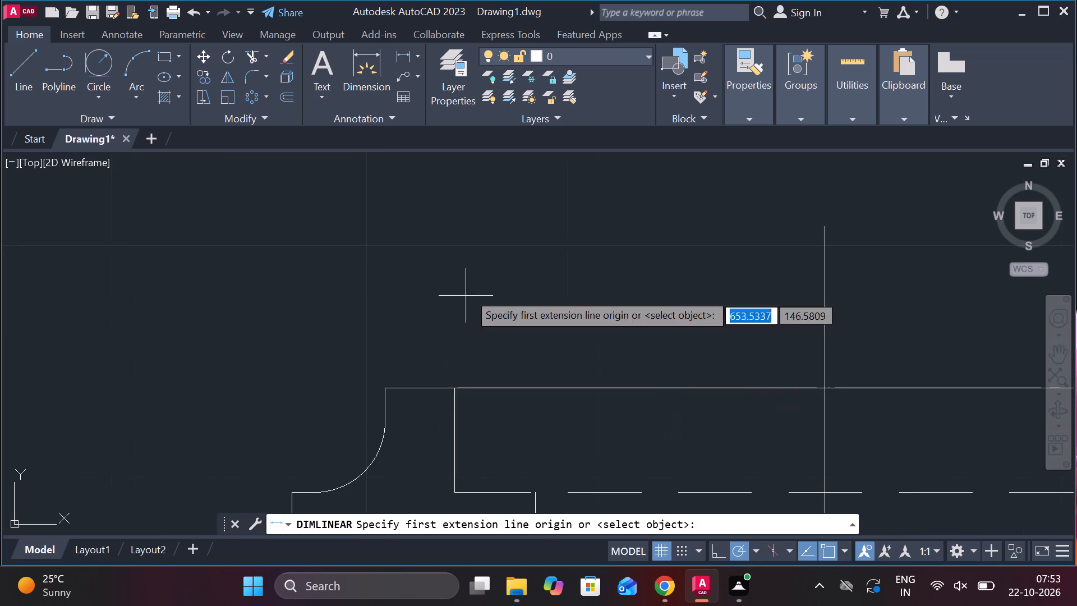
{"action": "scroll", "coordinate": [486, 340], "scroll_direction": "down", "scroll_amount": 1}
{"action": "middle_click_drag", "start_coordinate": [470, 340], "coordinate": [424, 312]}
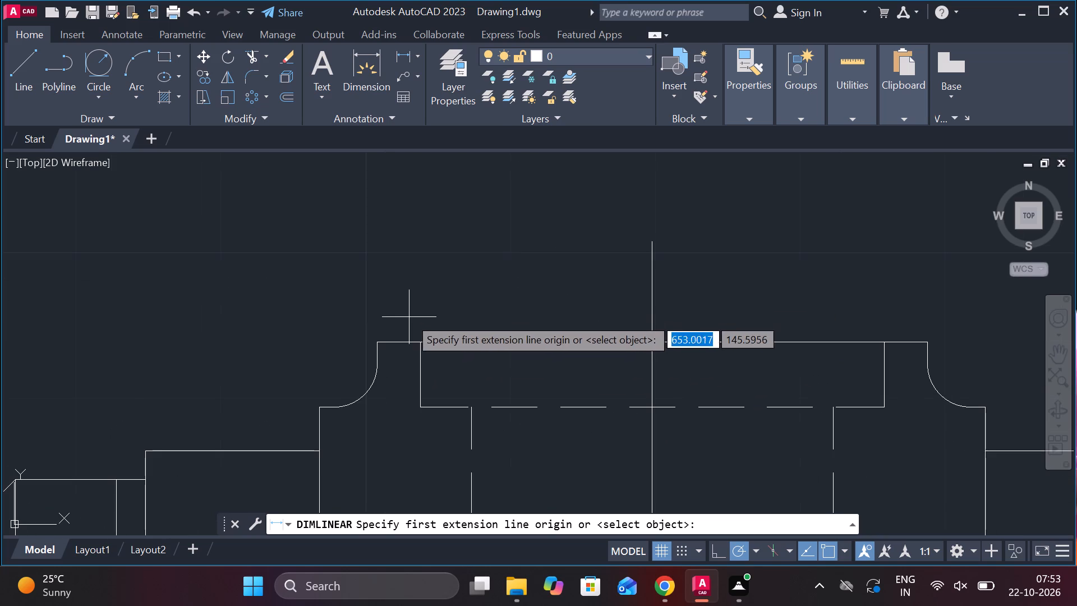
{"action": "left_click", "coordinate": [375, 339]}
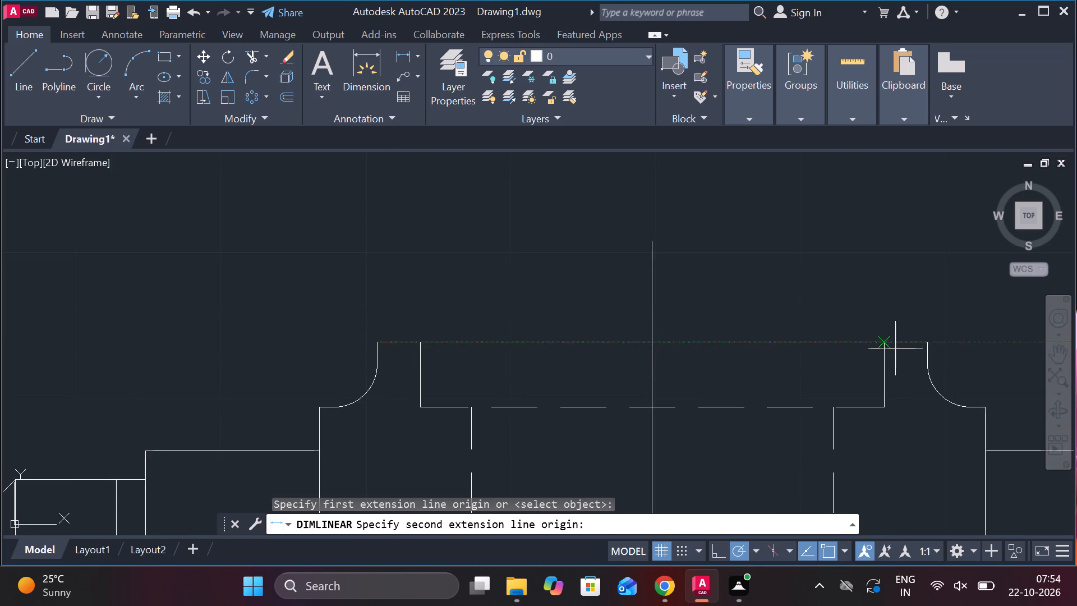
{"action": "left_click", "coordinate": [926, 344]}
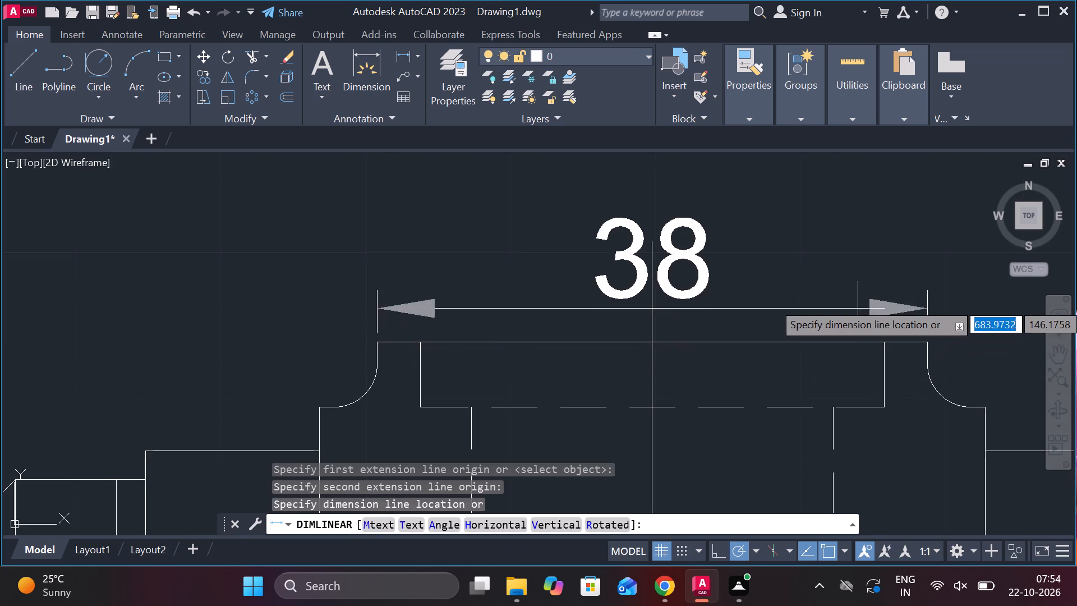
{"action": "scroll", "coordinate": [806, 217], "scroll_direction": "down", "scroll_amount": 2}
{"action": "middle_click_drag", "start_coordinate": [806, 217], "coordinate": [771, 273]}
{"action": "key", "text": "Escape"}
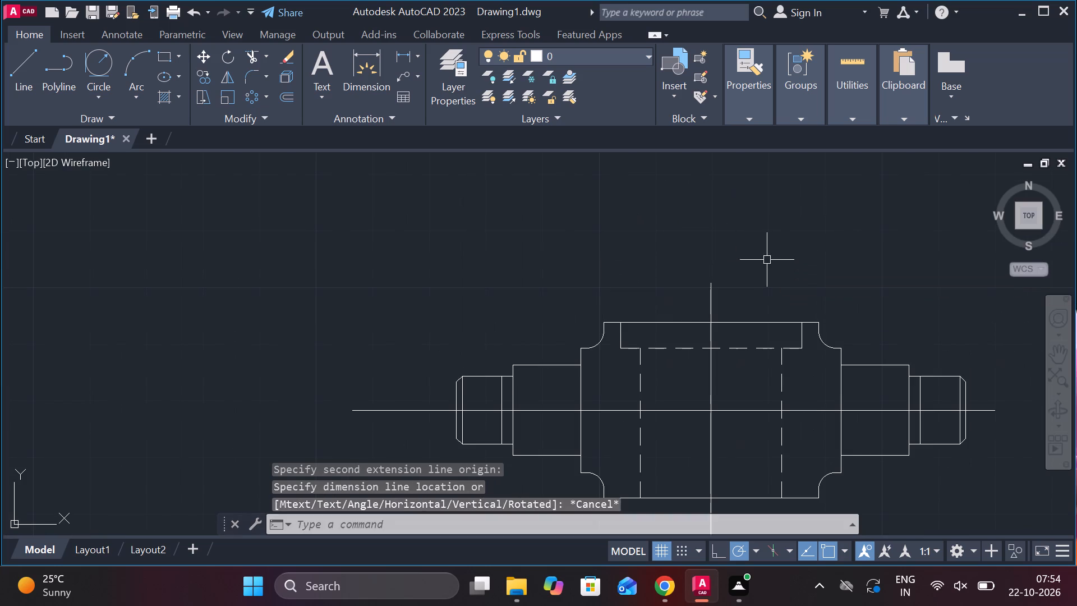
Add horizontal linear dimensions above the shaft for the recess width and, above that one, the central section's full top edge.
{"action": "key", "text": "space"}
{"action": "left_click", "coordinate": [625, 316]}
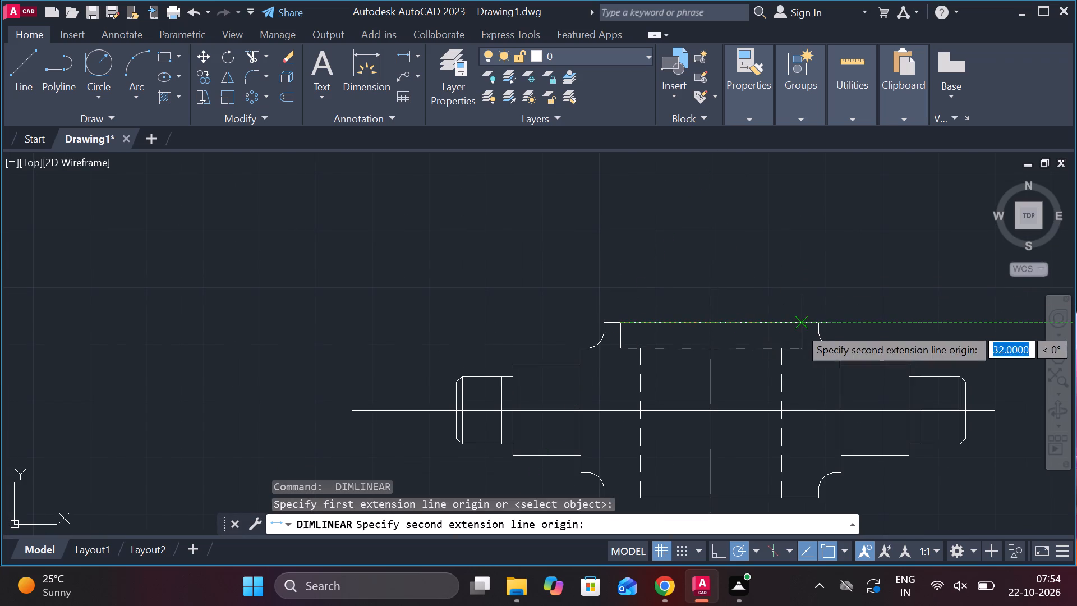
{"action": "left_click", "coordinate": [799, 327]}
{"action": "left_click", "coordinate": [749, 279]}
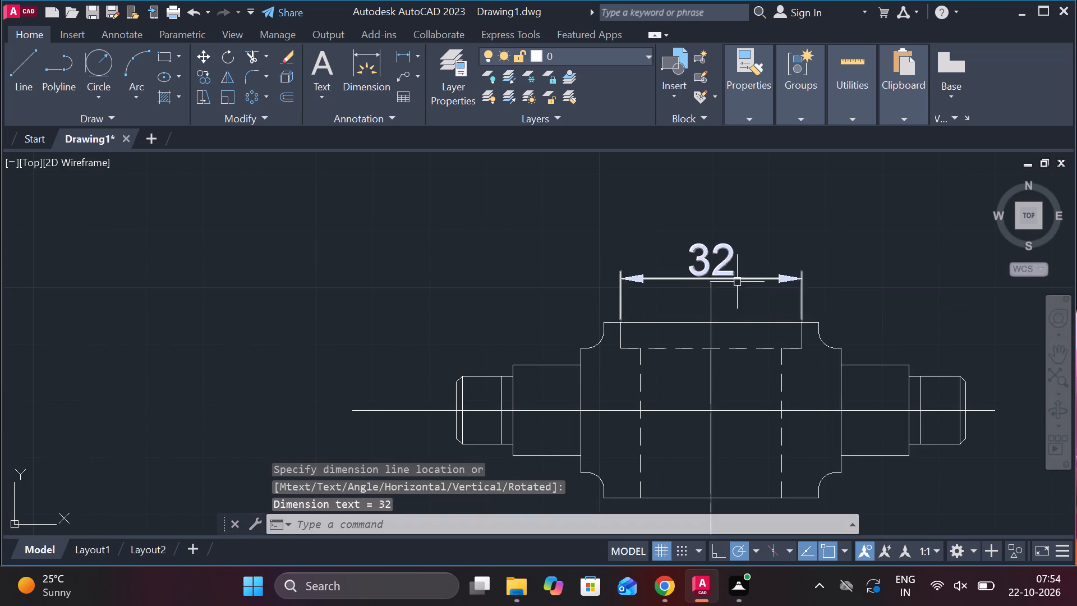
{"action": "key", "text": "space"}
{"action": "left_click", "coordinate": [610, 322]}
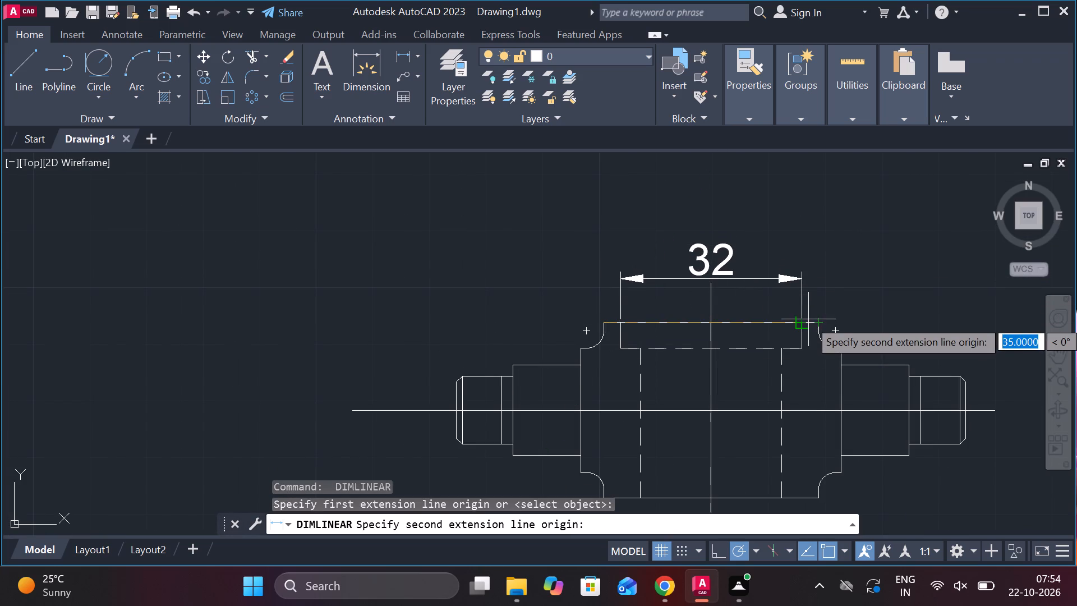
{"action": "left_click", "coordinate": [820, 320]}
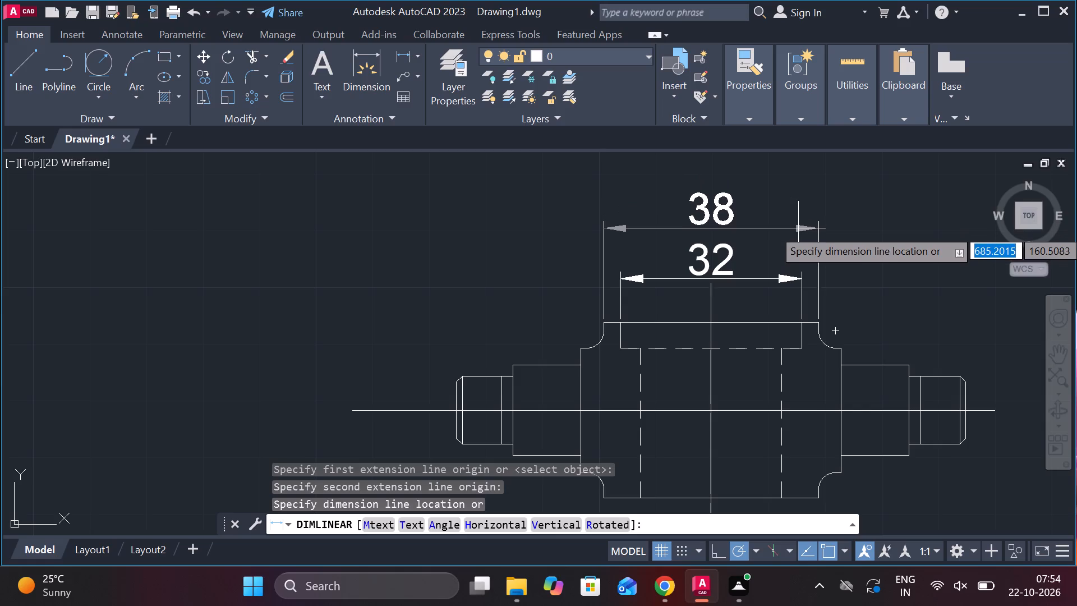
{"action": "left_click", "coordinate": [798, 228]}
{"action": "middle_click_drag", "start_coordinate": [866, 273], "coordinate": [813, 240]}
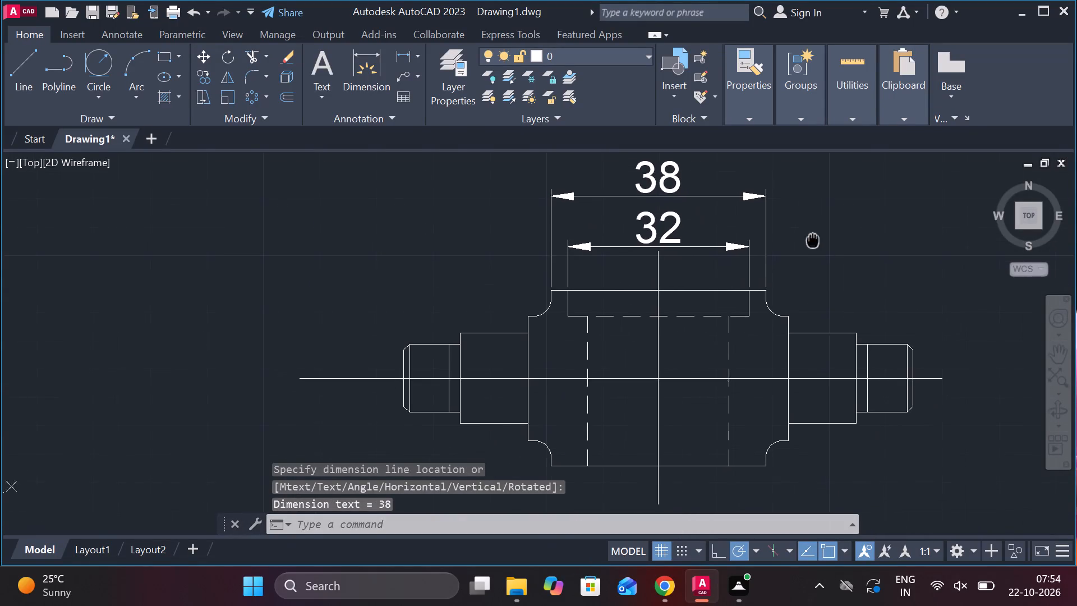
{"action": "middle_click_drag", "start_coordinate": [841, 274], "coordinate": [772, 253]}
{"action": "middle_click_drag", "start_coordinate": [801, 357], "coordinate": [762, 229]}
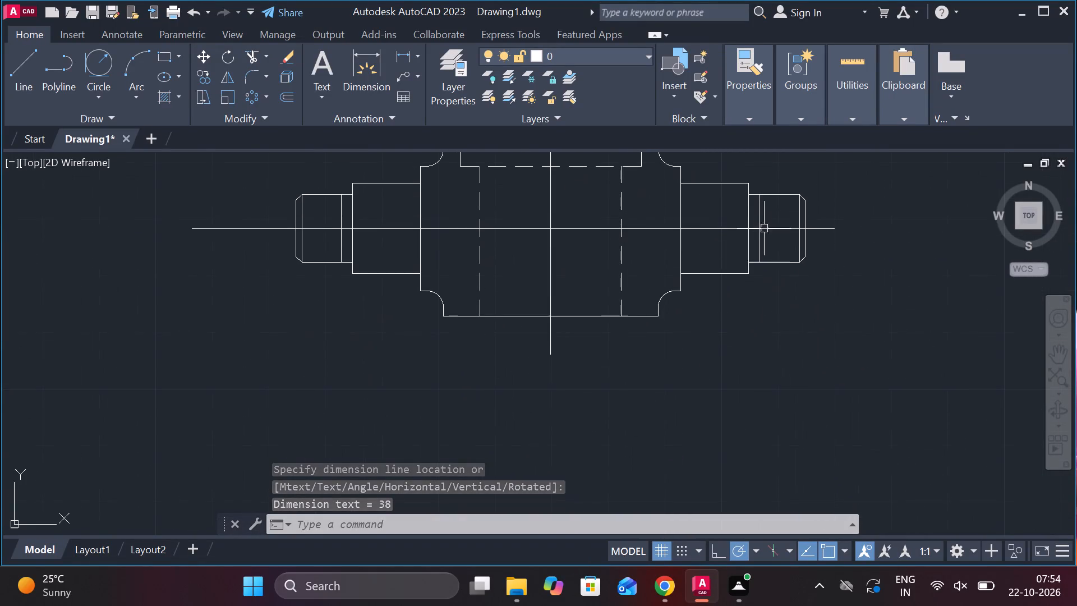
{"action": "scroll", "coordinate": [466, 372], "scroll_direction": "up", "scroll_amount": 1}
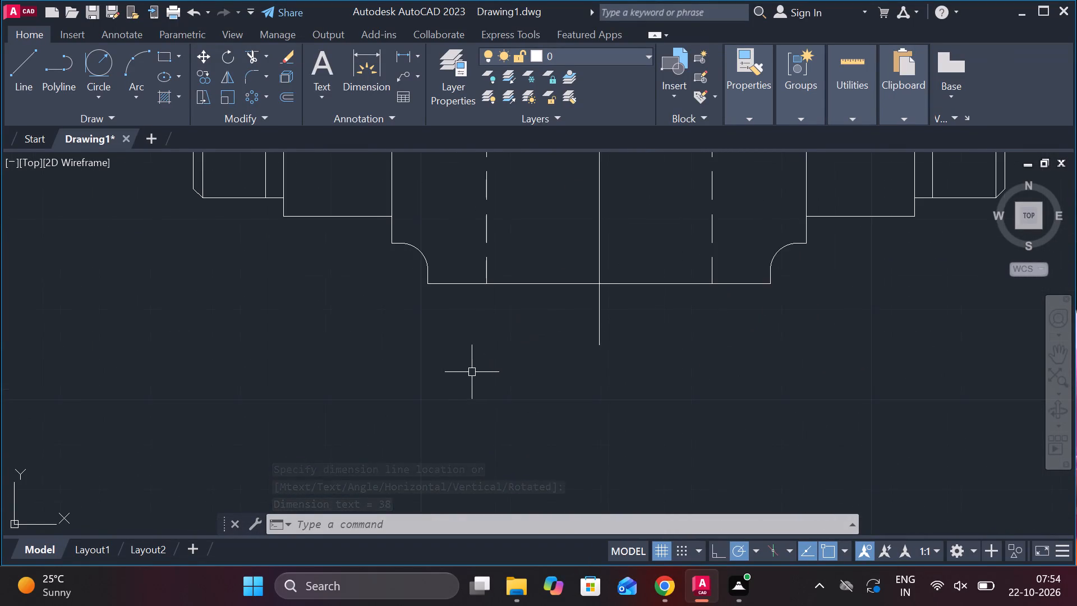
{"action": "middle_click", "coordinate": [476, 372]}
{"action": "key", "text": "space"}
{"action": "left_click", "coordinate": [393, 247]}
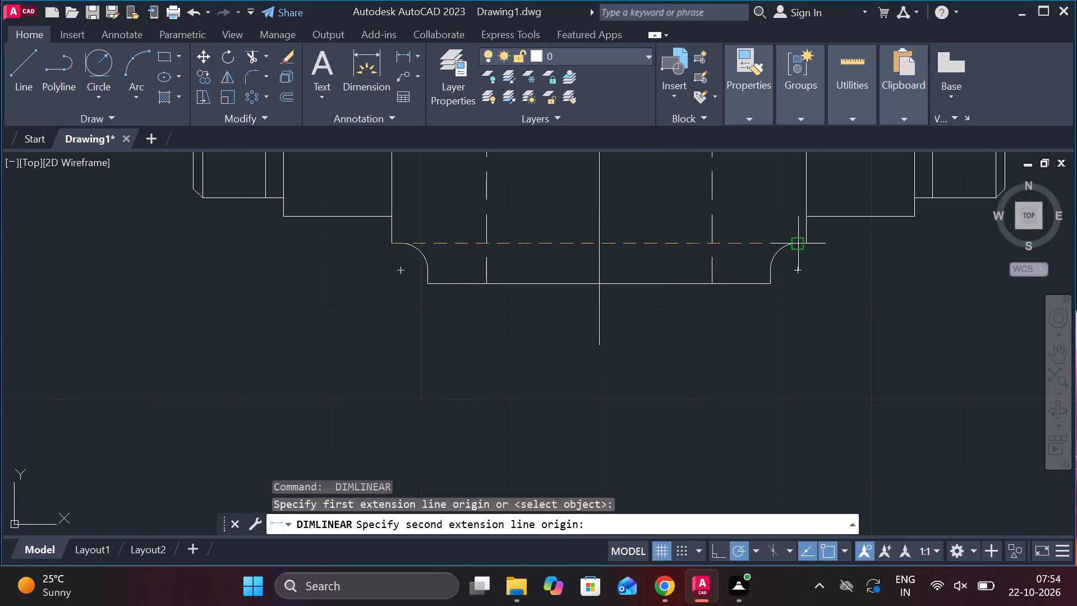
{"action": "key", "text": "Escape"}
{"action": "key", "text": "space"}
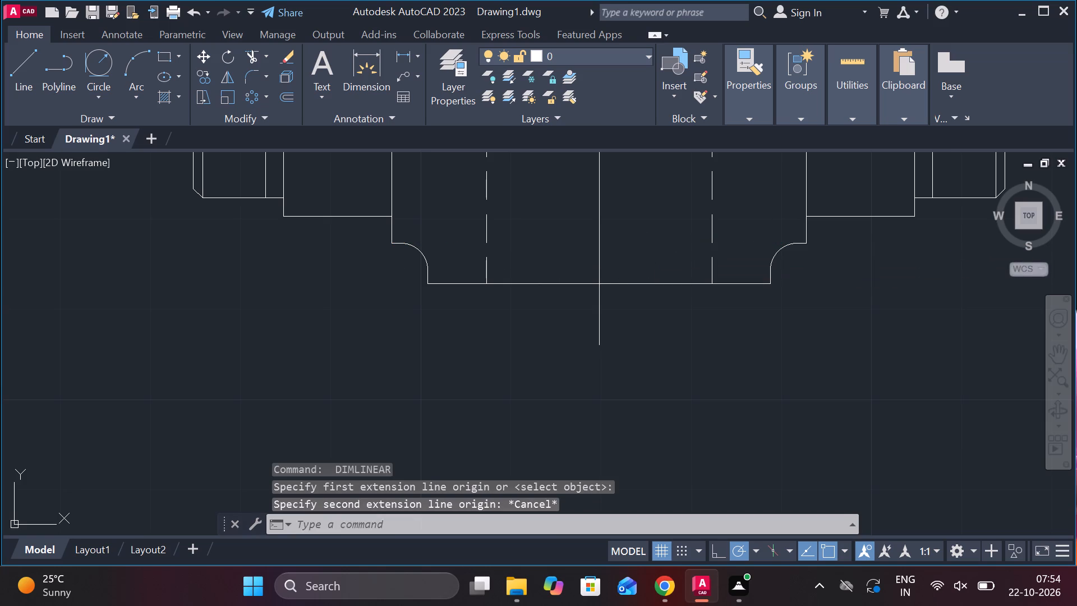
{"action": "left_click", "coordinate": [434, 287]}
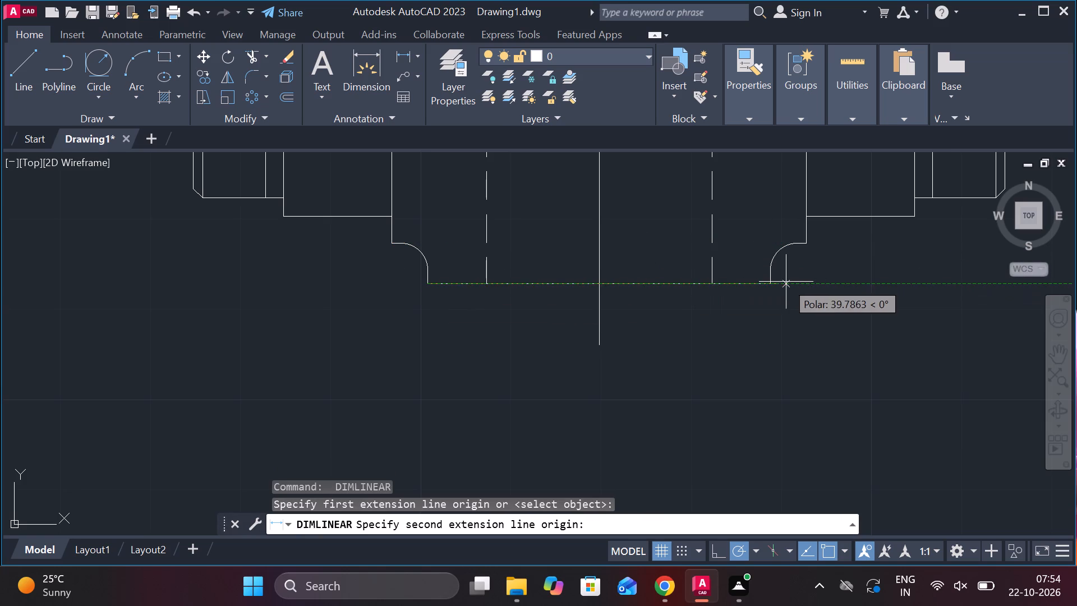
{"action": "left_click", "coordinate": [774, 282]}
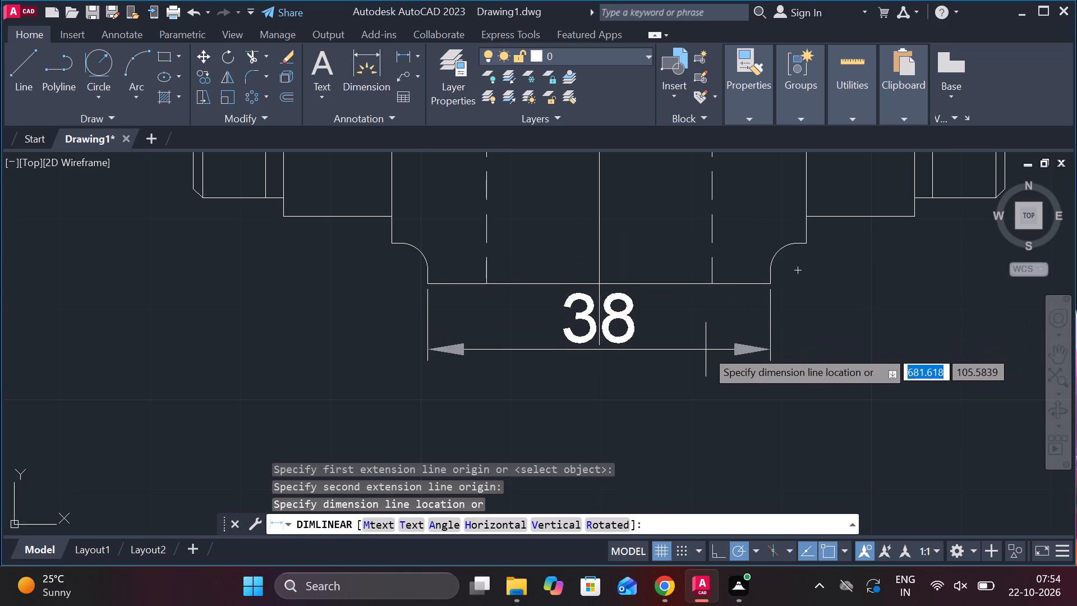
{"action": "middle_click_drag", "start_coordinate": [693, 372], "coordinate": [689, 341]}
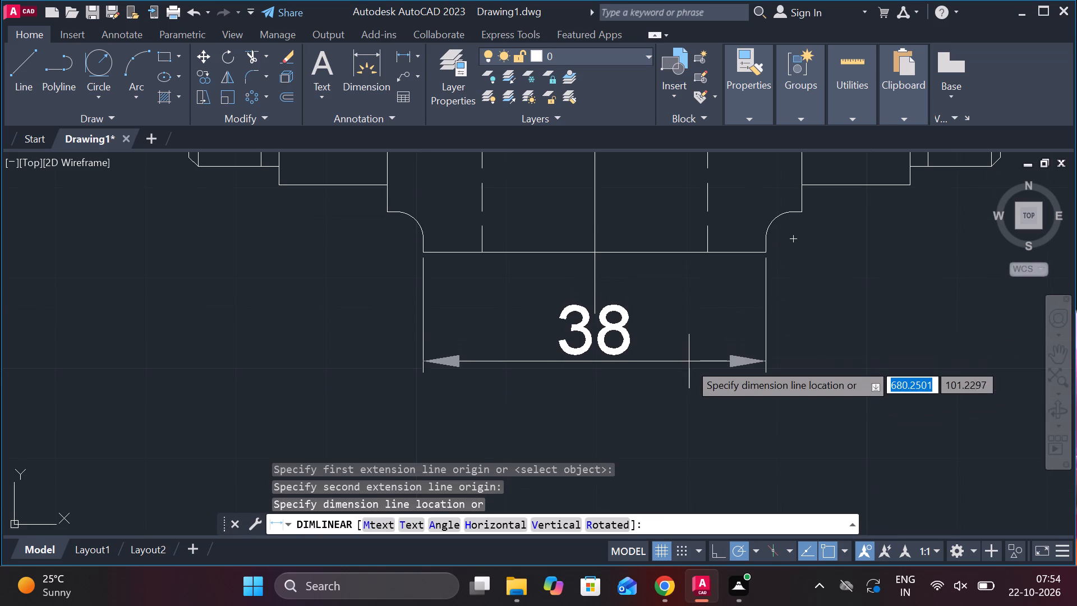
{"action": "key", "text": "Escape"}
Add linear dimensions below the shaft for the spacing of the dashed verticals and, beneath it, the central section's overall width.
{"action": "key", "text": "space"}
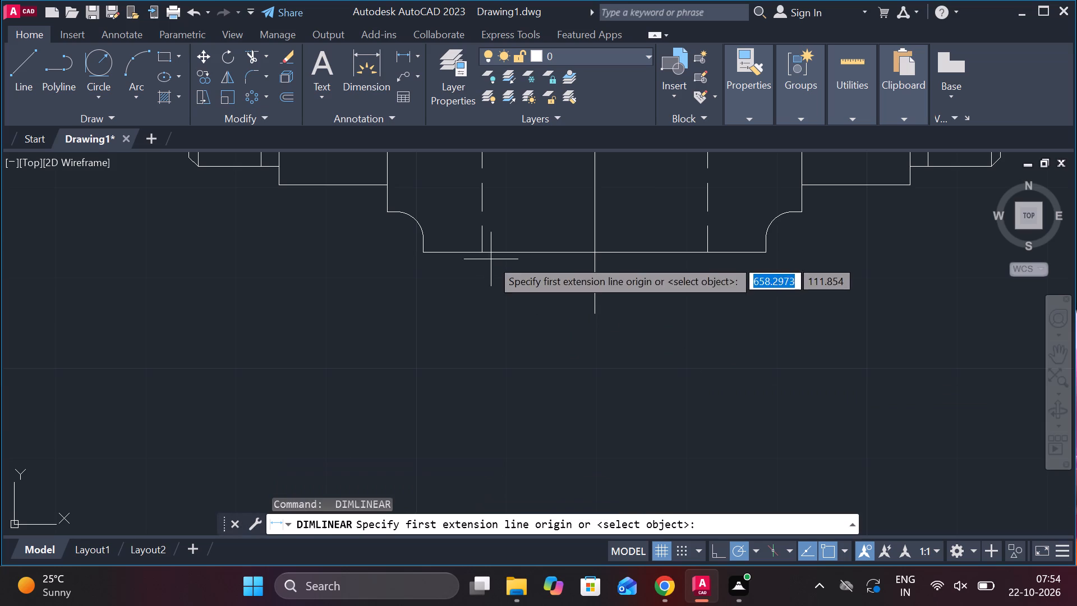
{"action": "left_click", "coordinate": [489, 255]}
{"action": "left_click", "coordinate": [706, 251]}
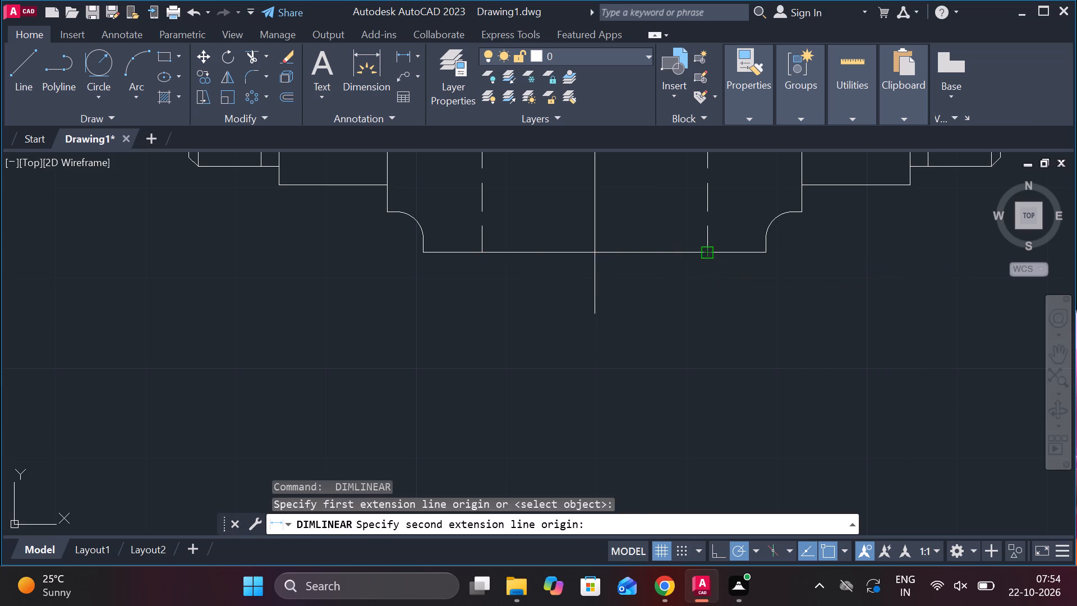
{"action": "left_click", "coordinate": [676, 352]}
{"action": "key", "text": "space"}
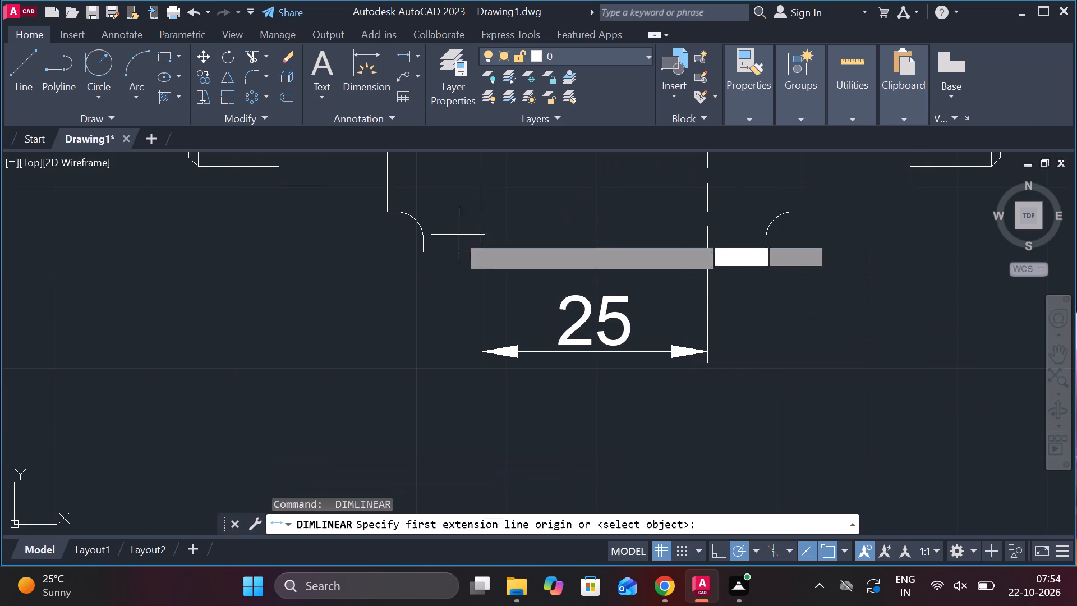
{"action": "left_click", "coordinate": [389, 217]}
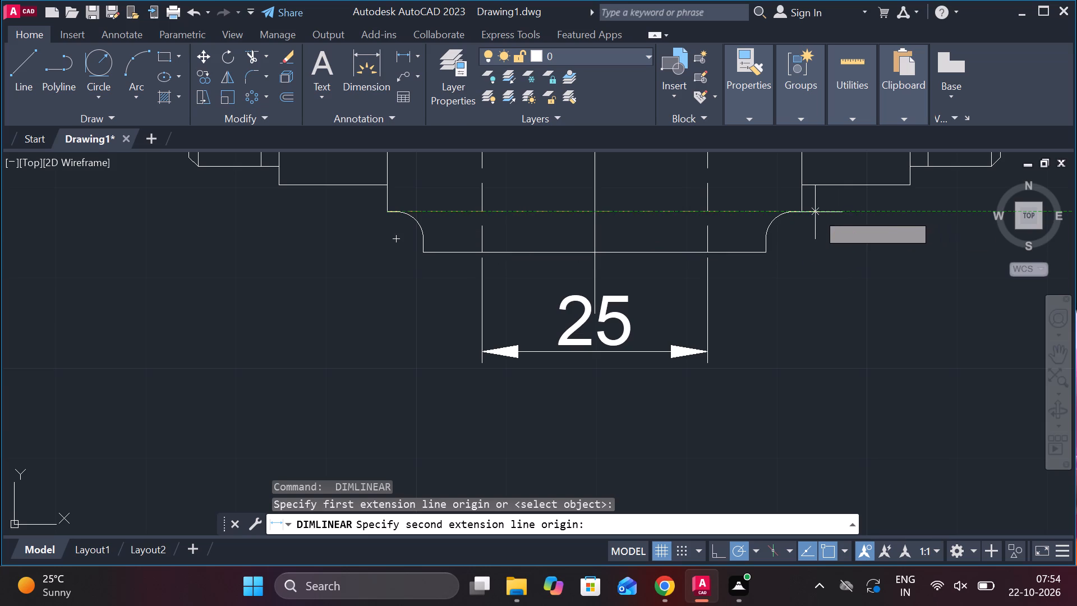
{"action": "left_click", "coordinate": [803, 212]}
{"action": "middle_click_drag", "start_coordinate": [786, 355], "coordinate": [780, 323]}
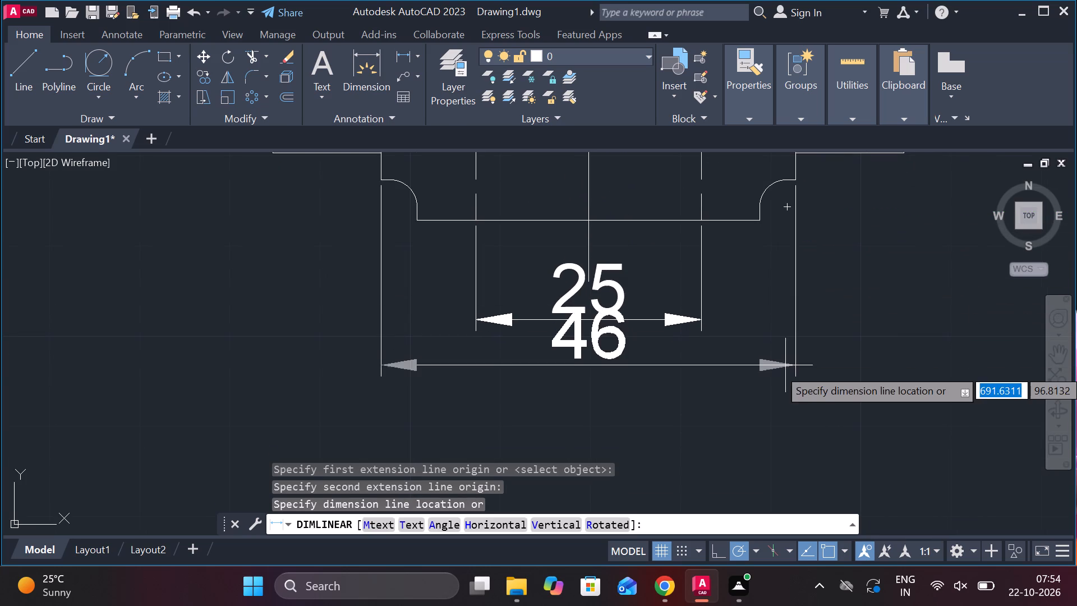
{"action": "left_click", "coordinate": [779, 411]}
{"action": "scroll", "coordinate": [838, 387], "scroll_direction": "down", "scroll_amount": 1}
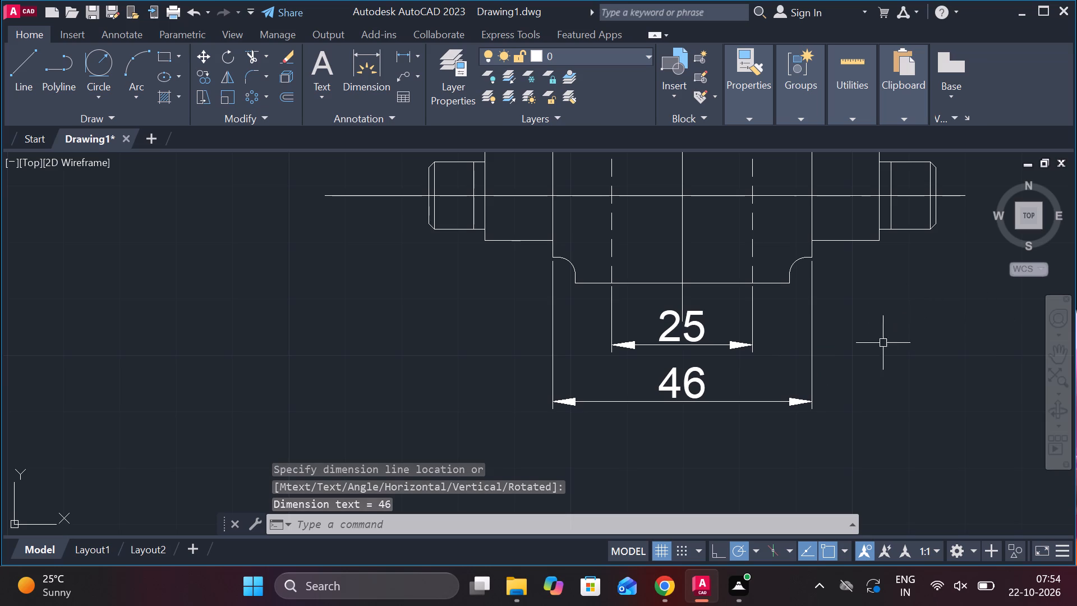
Copy the shaft outline with its recess, excluding the centrelines and inner dashed verticals, about 70 straight down.
{"action": "scroll", "coordinate": [921, 357], "scroll_direction": "down", "scroll_amount": 2}
{"action": "scroll", "coordinate": [920, 369], "scroll_direction": "up", "scroll_amount": 1}
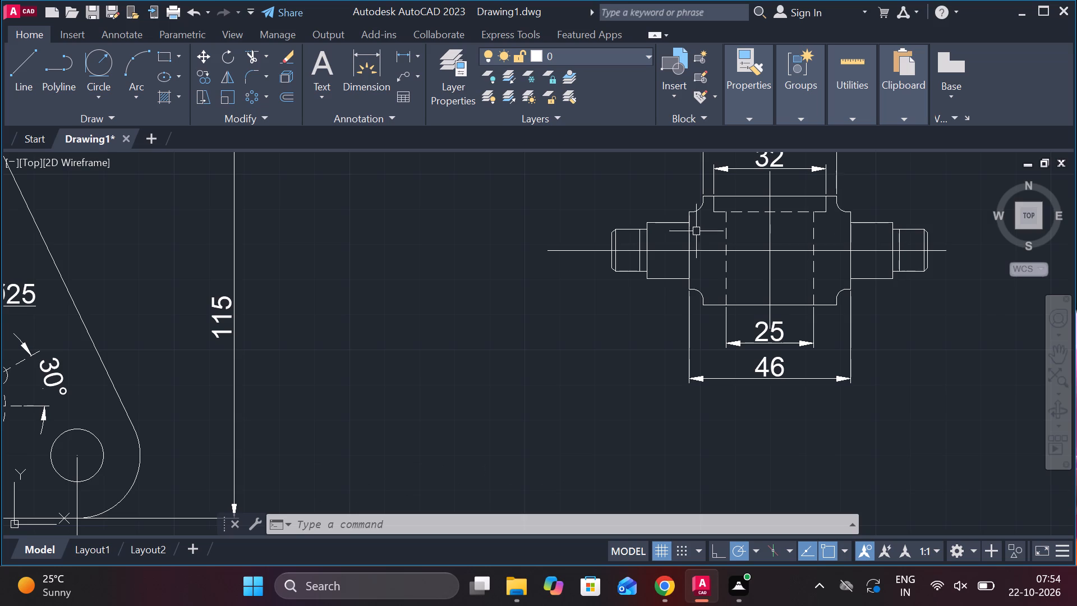
{"action": "left_click", "coordinate": [576, 193]}
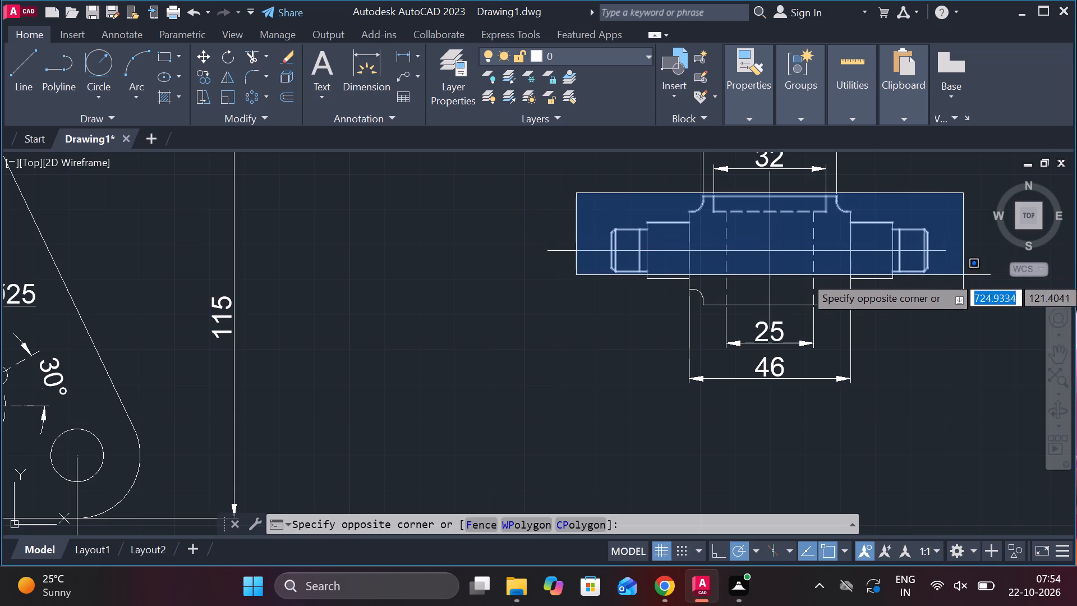
{"action": "left_click", "coordinate": [960, 304]}
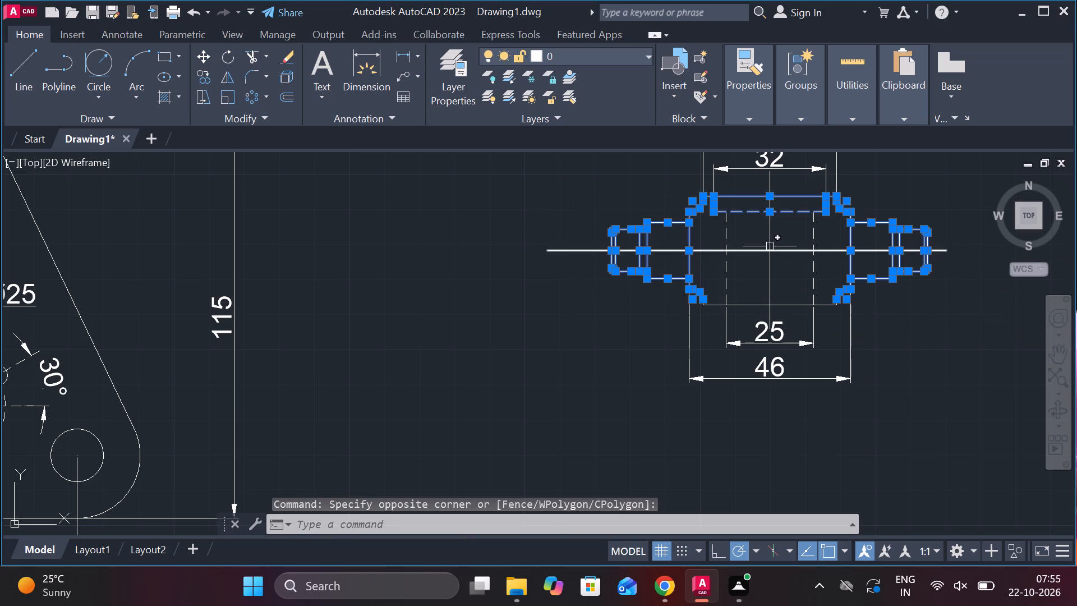
{"action": "left_click", "coordinate": [798, 307]}
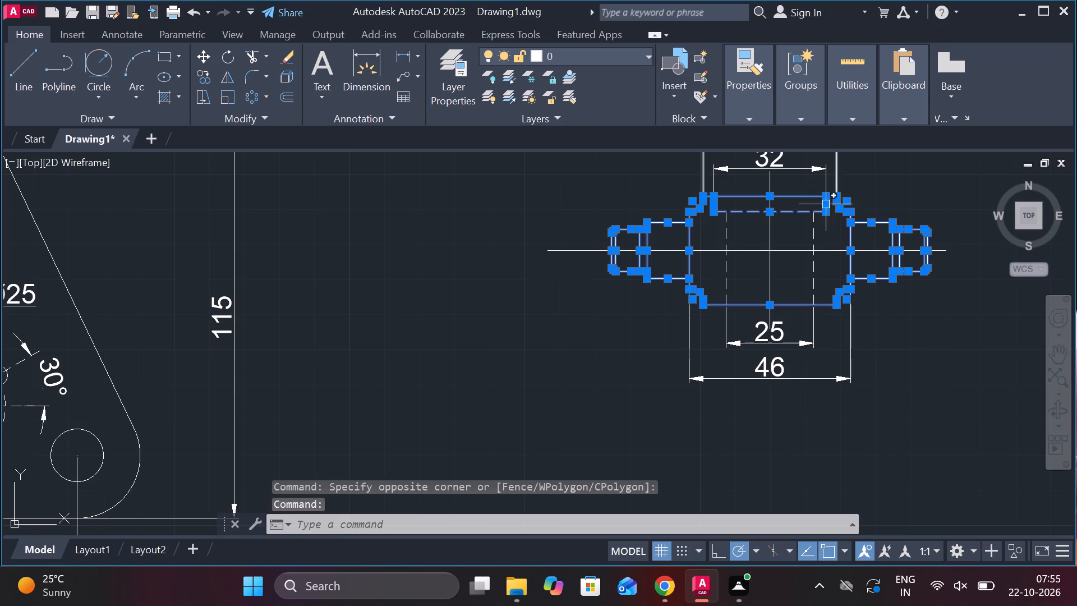
{"action": "type", "text": "CO"}
{"action": "key", "text": "Return"}
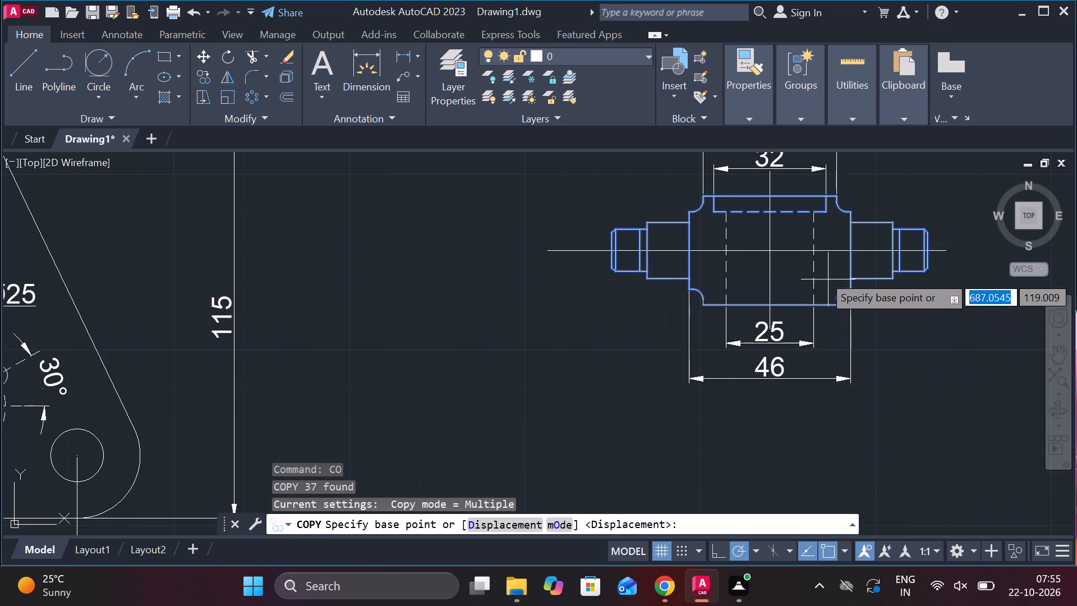
{"action": "left_click", "coordinate": [776, 250]}
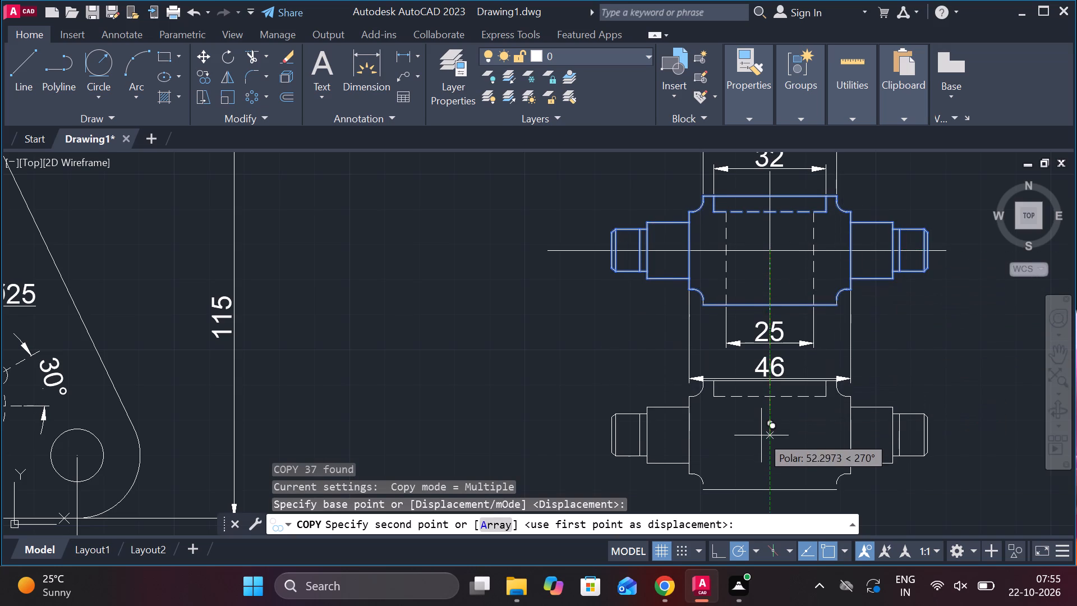
{"action": "middle_click_drag", "start_coordinate": [761, 435], "coordinate": [734, 342]}
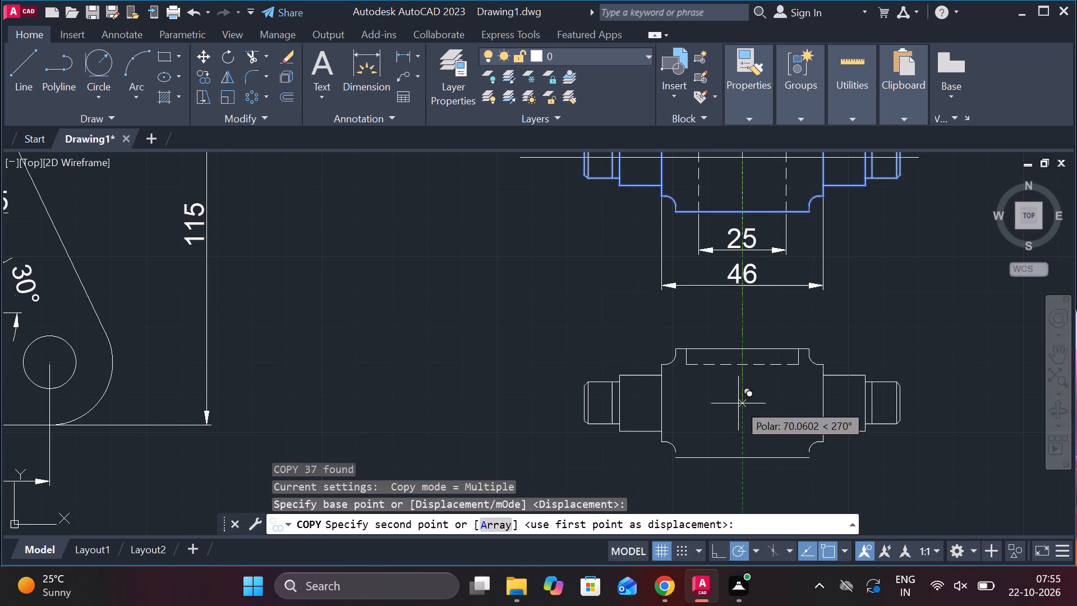
{"action": "left_click", "coordinate": [738, 403]}
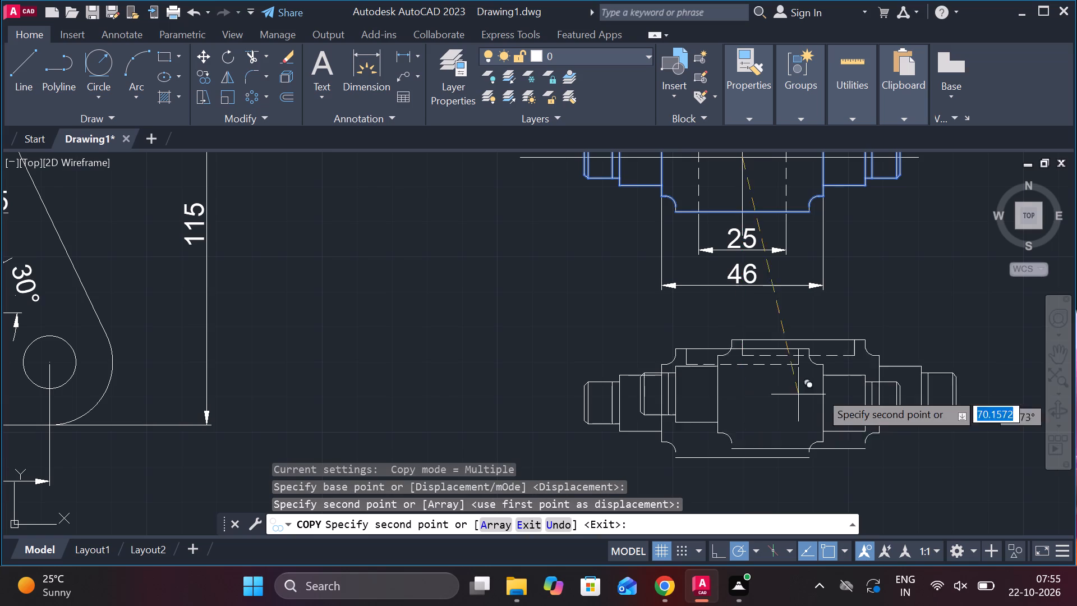
{"action": "key", "text": "Escape"}
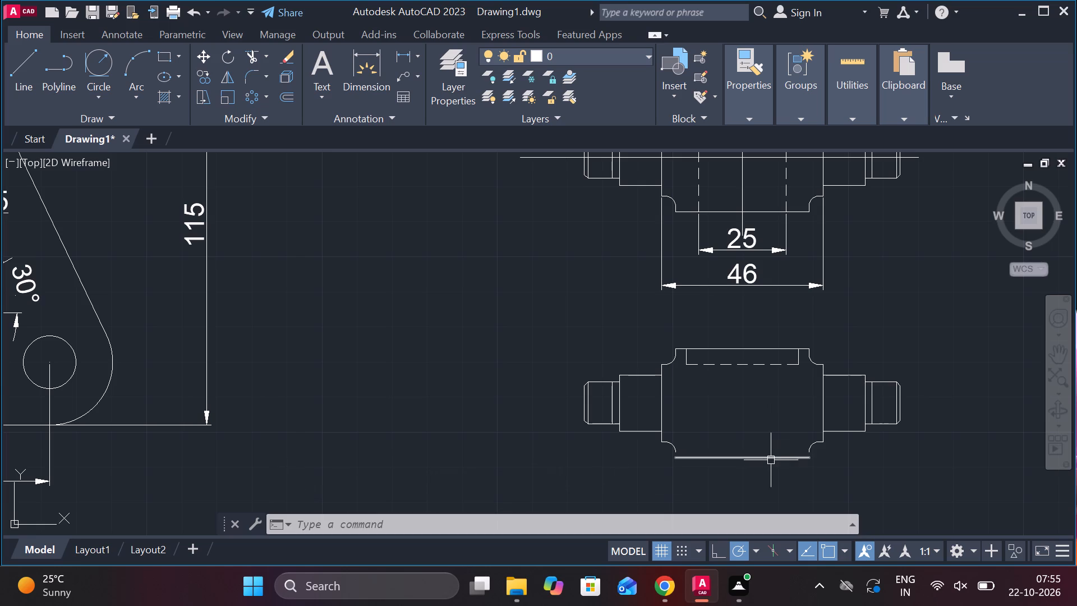
Erase the copied central section's top edge, the recess's dashed bottom line and the recess's left side line.
{"action": "middle_click_drag", "start_coordinate": [772, 442], "coordinate": [739, 416]}
{"action": "scroll", "coordinate": [717, 404], "scroll_direction": "up", "scroll_amount": 1}
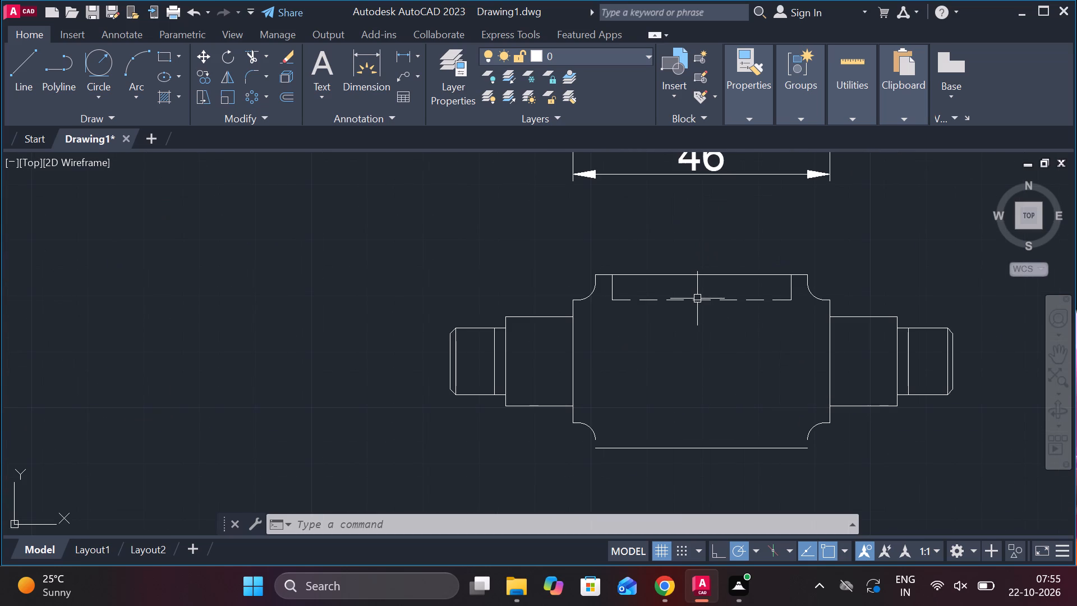
{"action": "left_click", "coordinate": [696, 297]}
{"action": "left_click", "coordinate": [688, 277]}
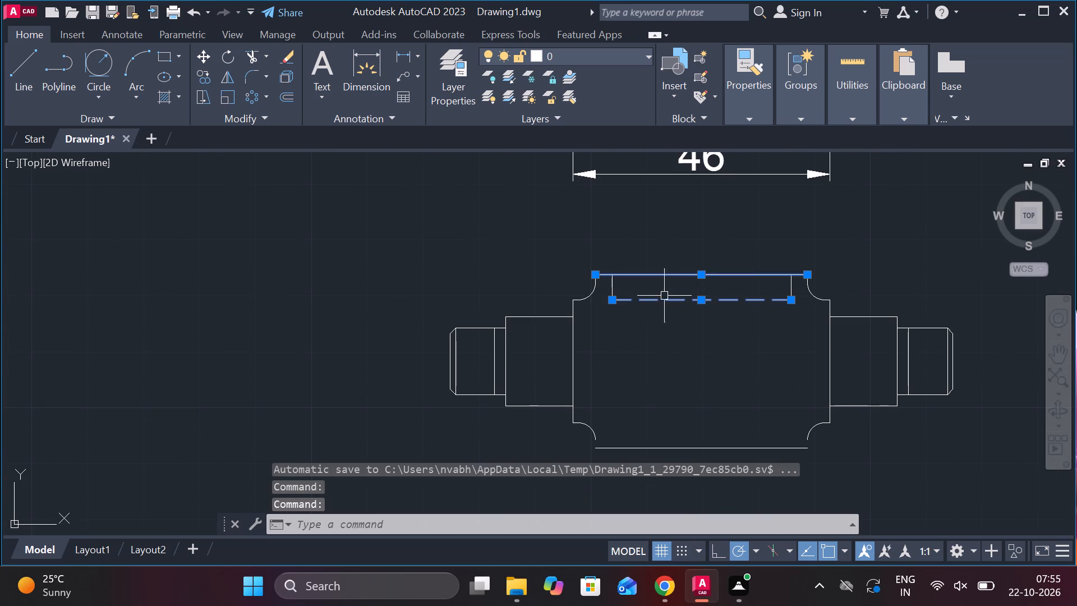
{"action": "left_click", "coordinate": [608, 287]}
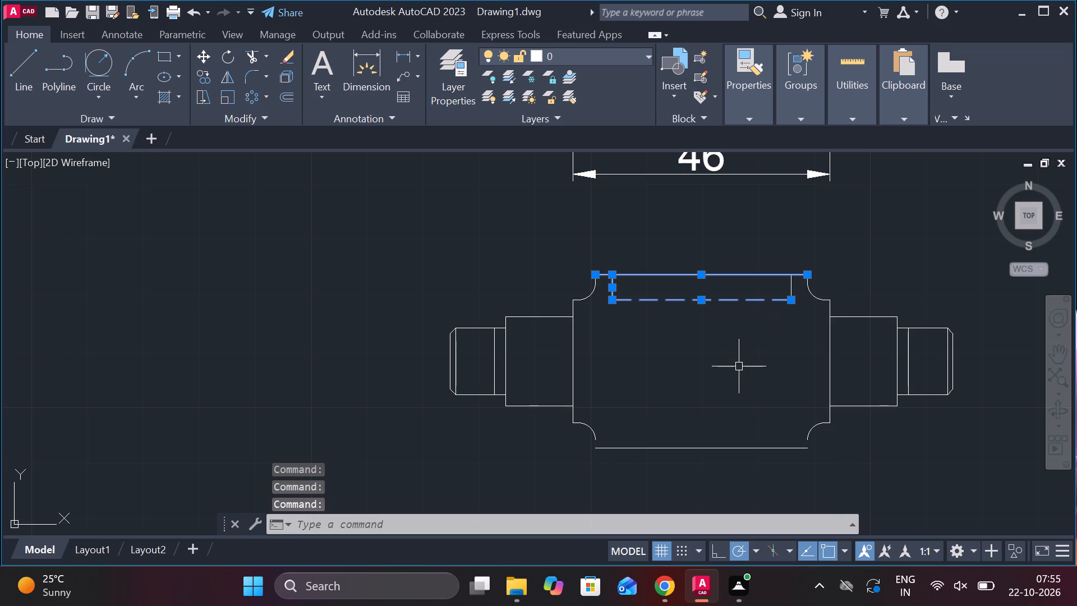
{"action": "type", "text": "E"}
{"action": "key", "text": "space"}
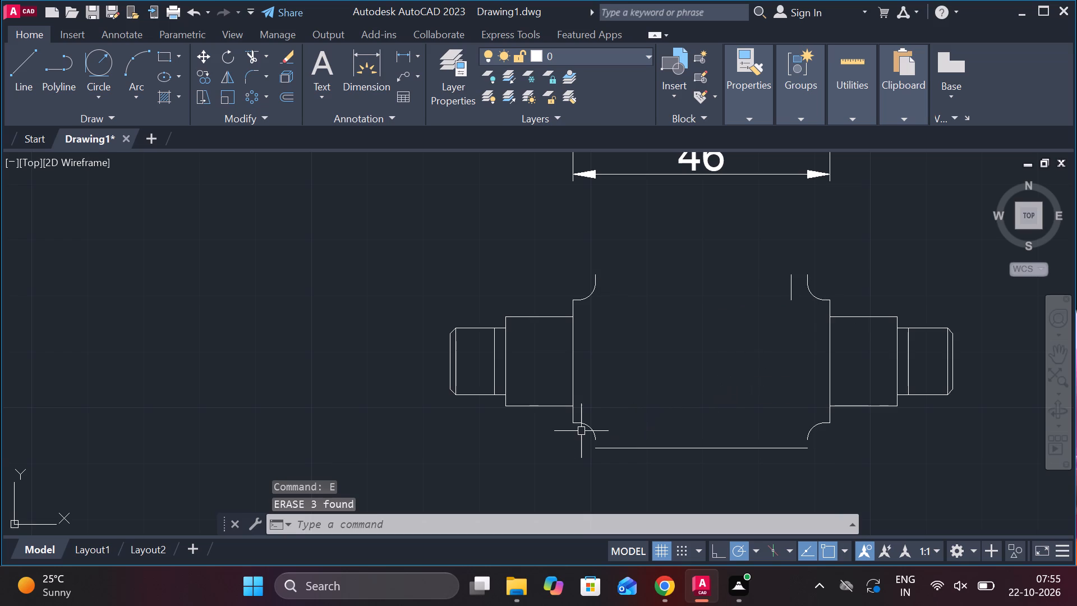
Erase the copy's two lower corner arcs, upper-left arc, bottom edge, recess right side and the short vertical above the upper-right arc.
{"action": "left_click", "coordinate": [593, 428]}
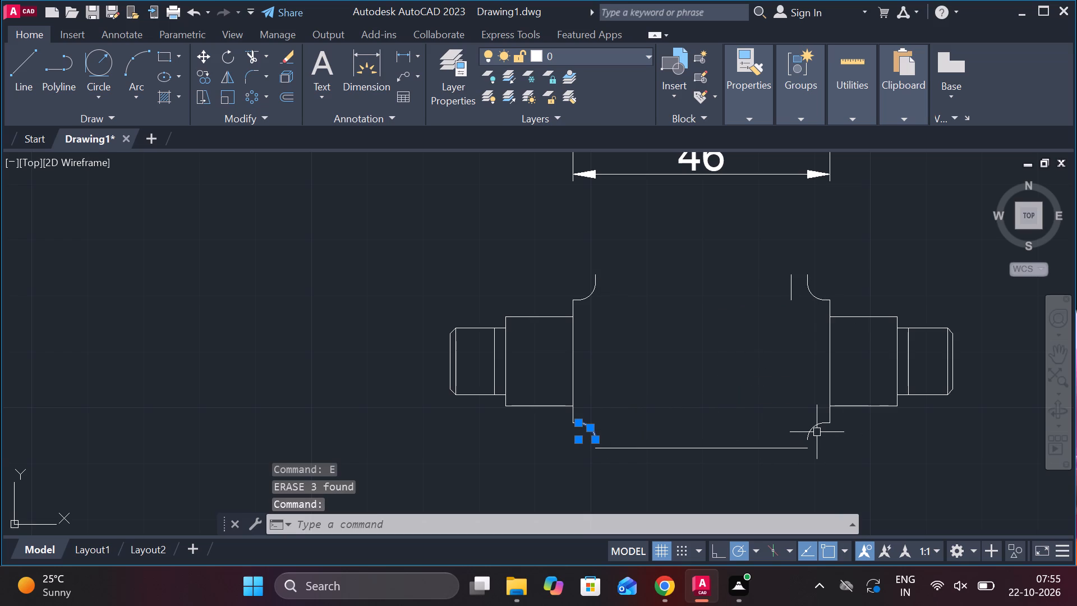
{"action": "left_click", "coordinate": [809, 428]}
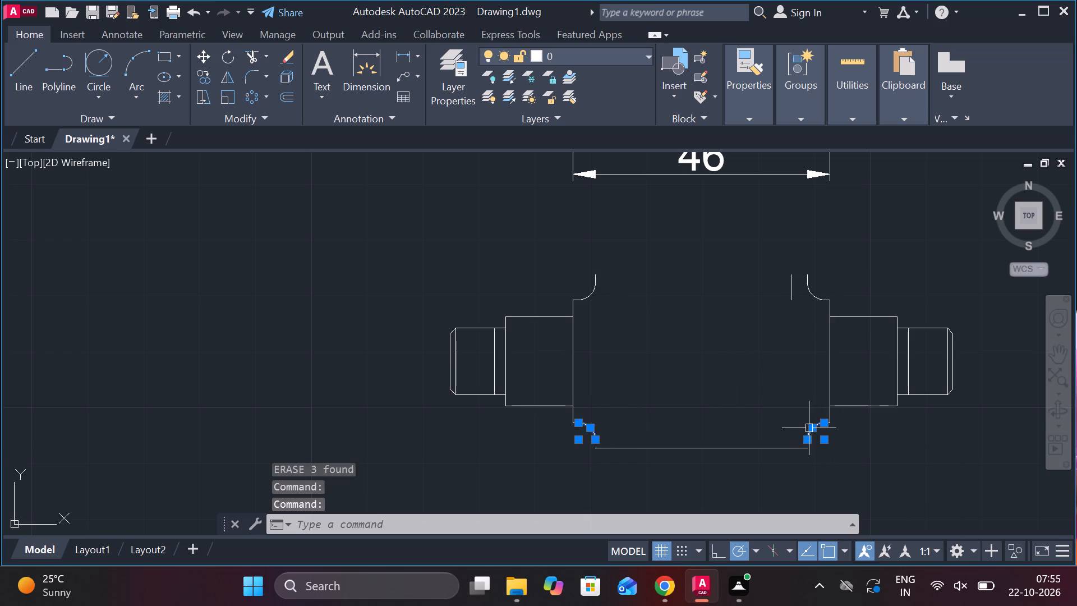
{"action": "left_click", "coordinate": [808, 282]}
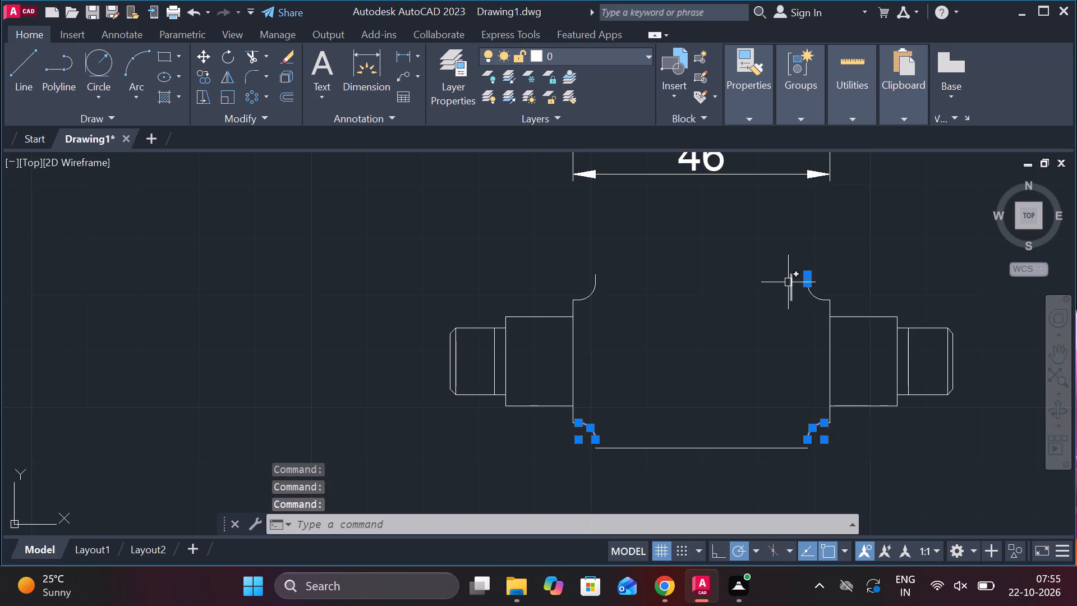
{"action": "left_click", "coordinate": [788, 282]}
{"action": "left_click", "coordinate": [593, 293]}
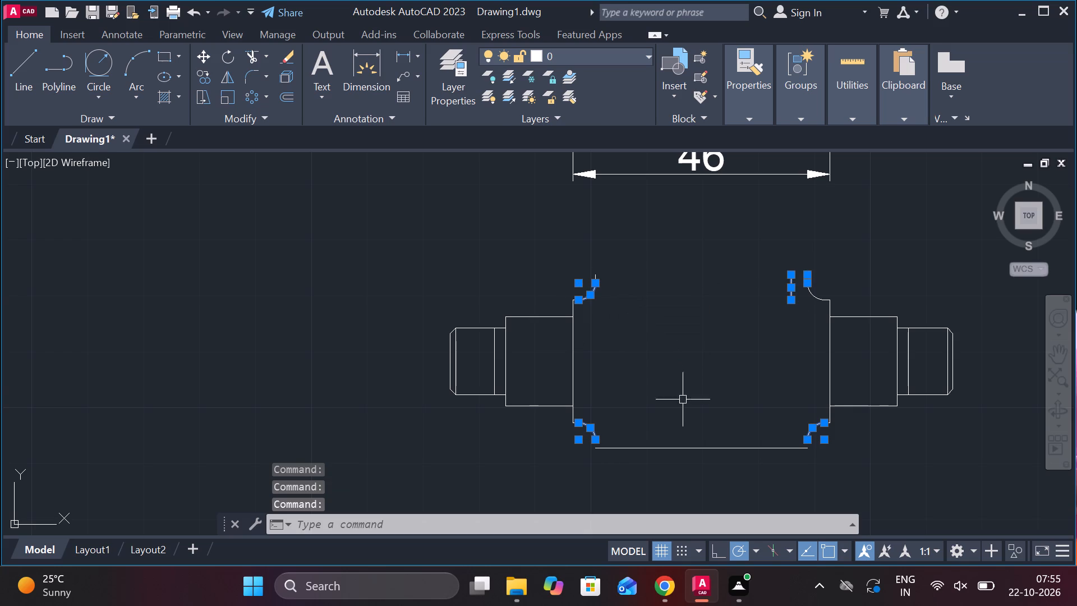
{"action": "left_click", "coordinate": [658, 449]}
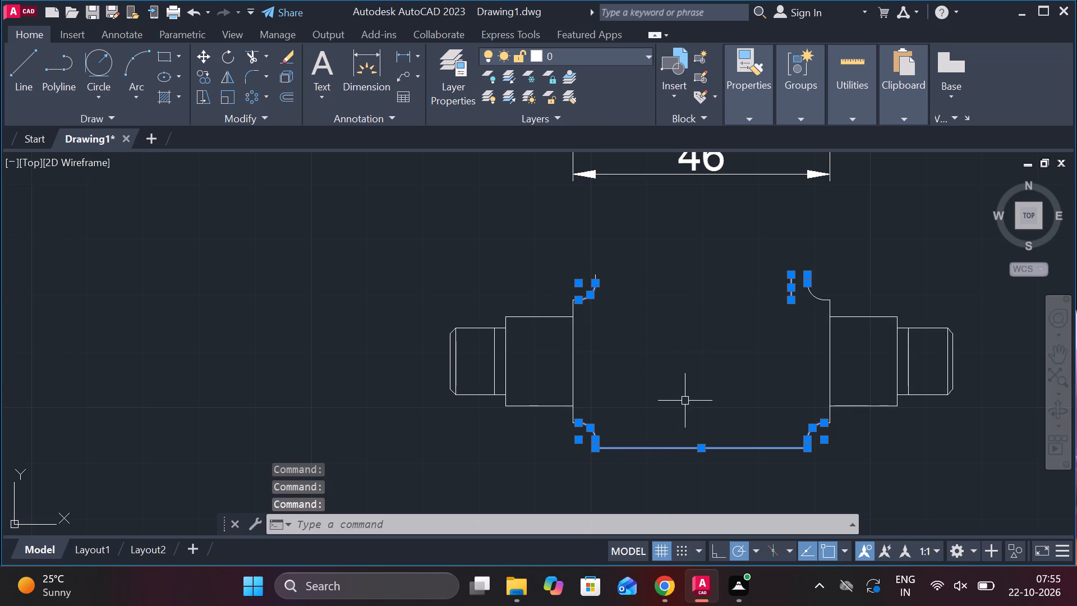
{"action": "type", "text": "E"}
{"action": "key", "text": "space"}
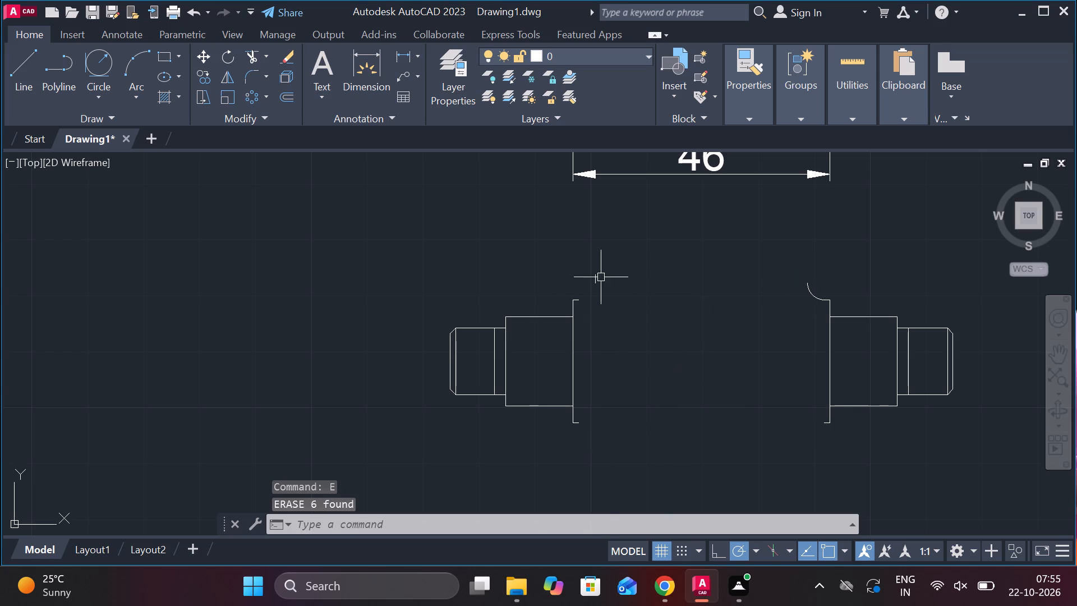
Erase the copy's remaining upper-right corner arc and the leftover short vertical line at the upper-left corner.
{"action": "left_click", "coordinate": [600, 277]}
{"action": "left_click", "coordinate": [587, 279]}
{"action": "left_click_drag", "start_coordinate": [836, 282], "coordinate": [823, 282]}
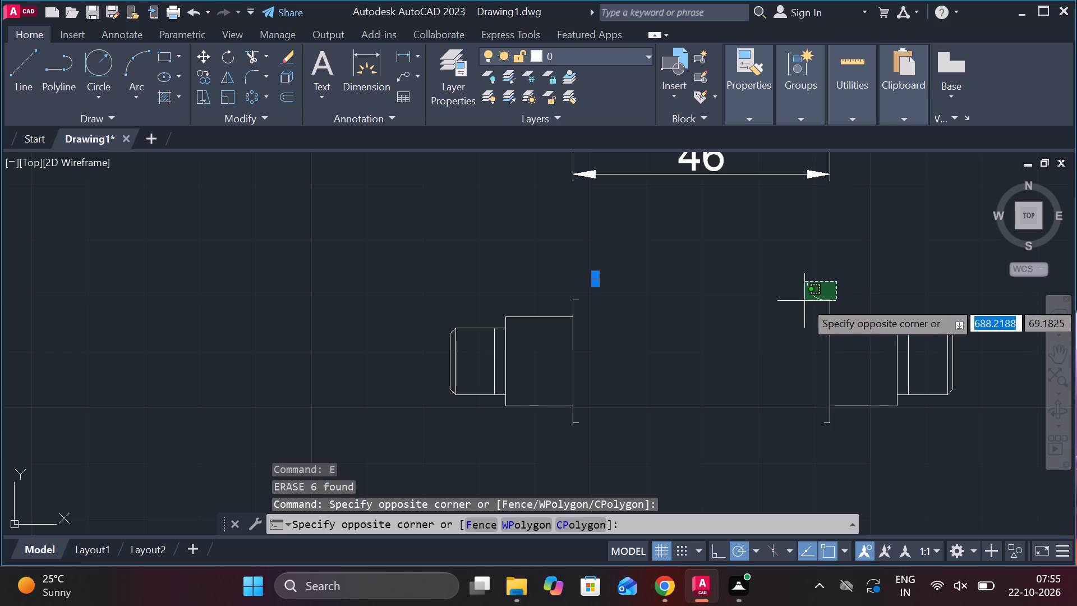
{"action": "left_click", "coordinate": [804, 301]}
{"action": "key", "text": "Escape"}
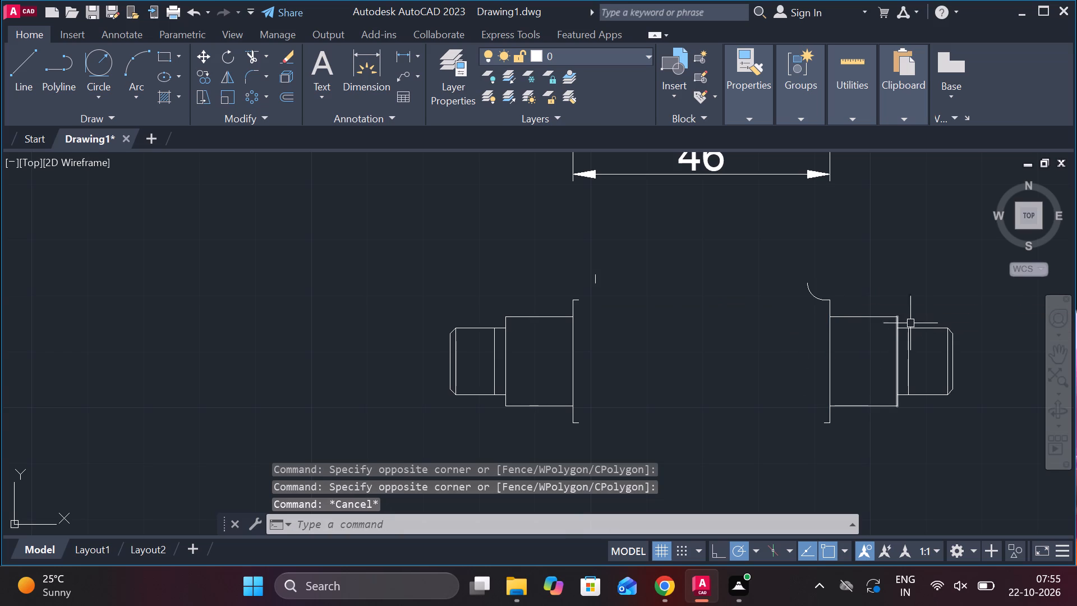
{"action": "left_click", "coordinate": [820, 299]}
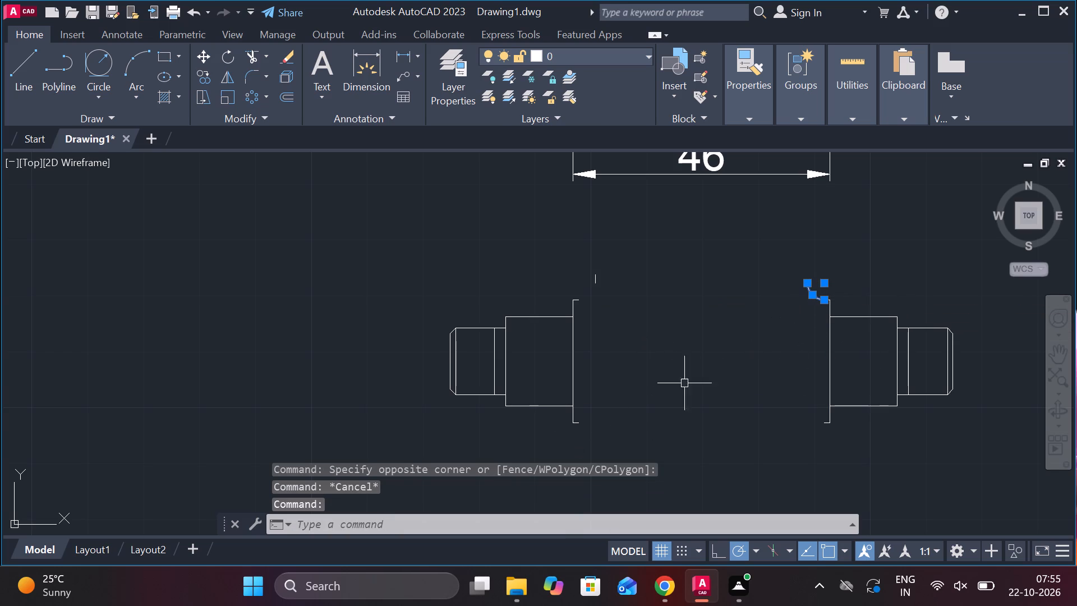
{"action": "type", "text": "E"}
{"action": "key", "text": "space"}
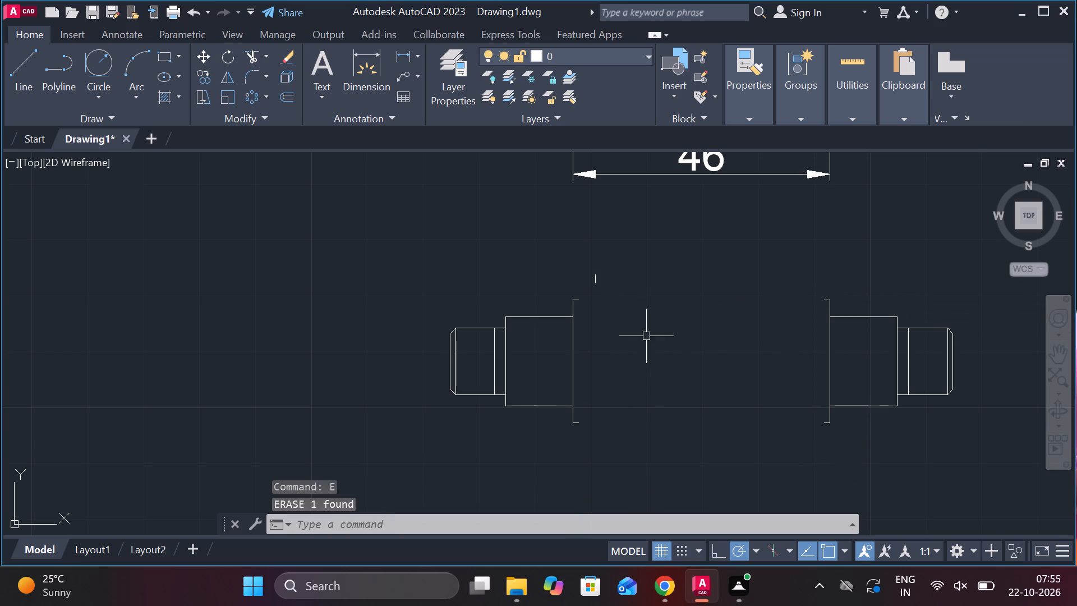
{"action": "left_click", "coordinate": [595, 278]}
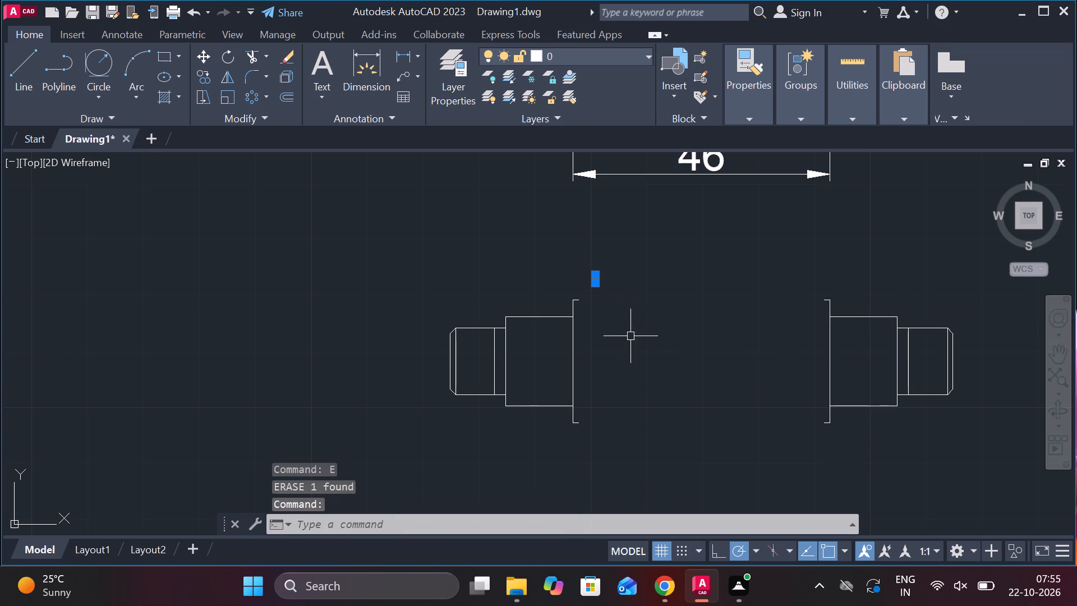
{"action": "type", "text": "E"}
{"action": "key", "text": "space"}
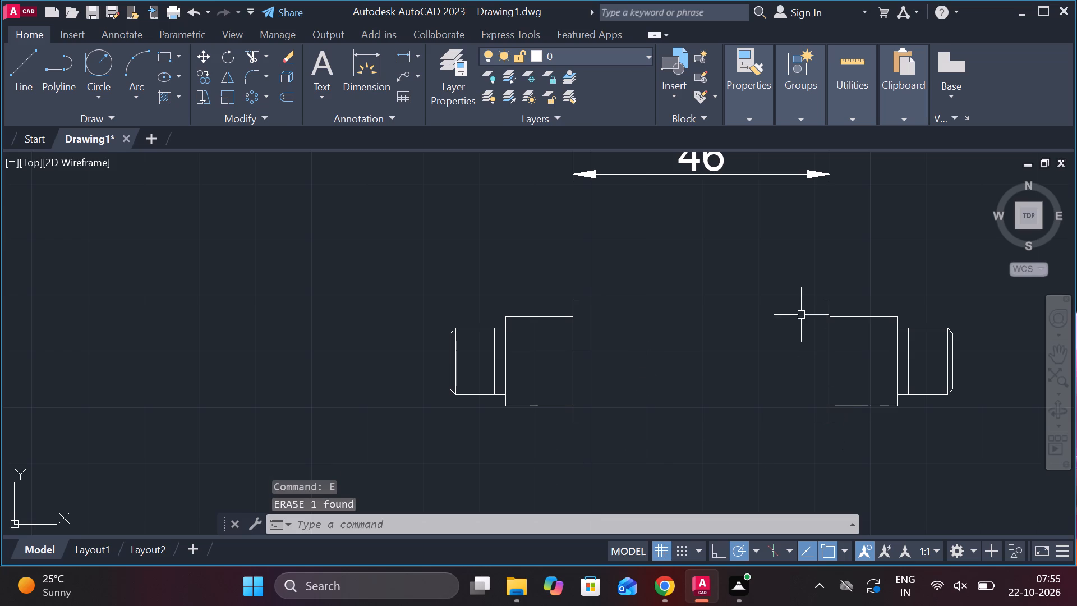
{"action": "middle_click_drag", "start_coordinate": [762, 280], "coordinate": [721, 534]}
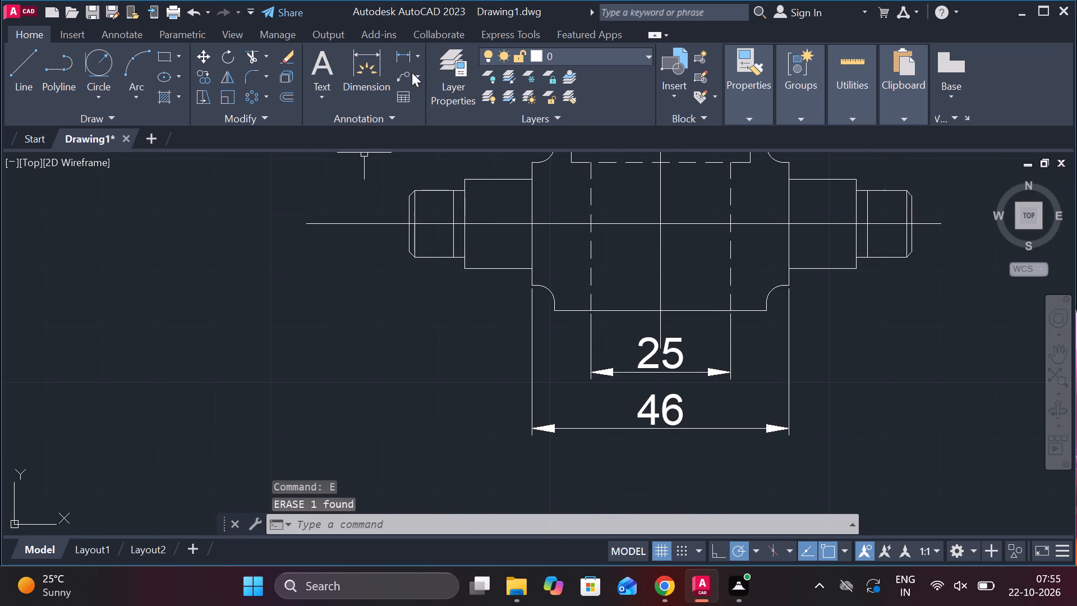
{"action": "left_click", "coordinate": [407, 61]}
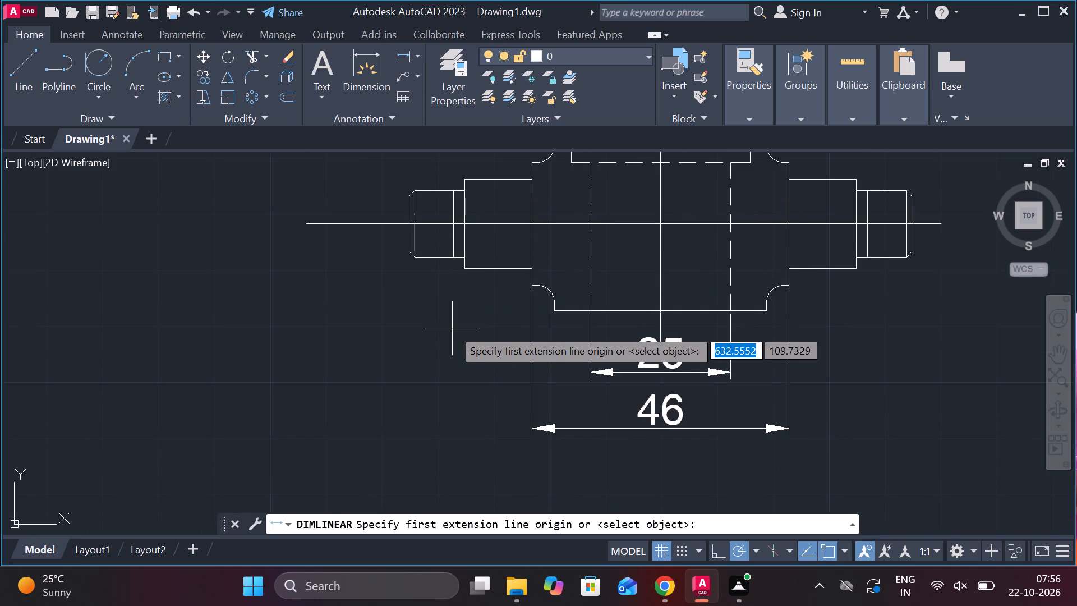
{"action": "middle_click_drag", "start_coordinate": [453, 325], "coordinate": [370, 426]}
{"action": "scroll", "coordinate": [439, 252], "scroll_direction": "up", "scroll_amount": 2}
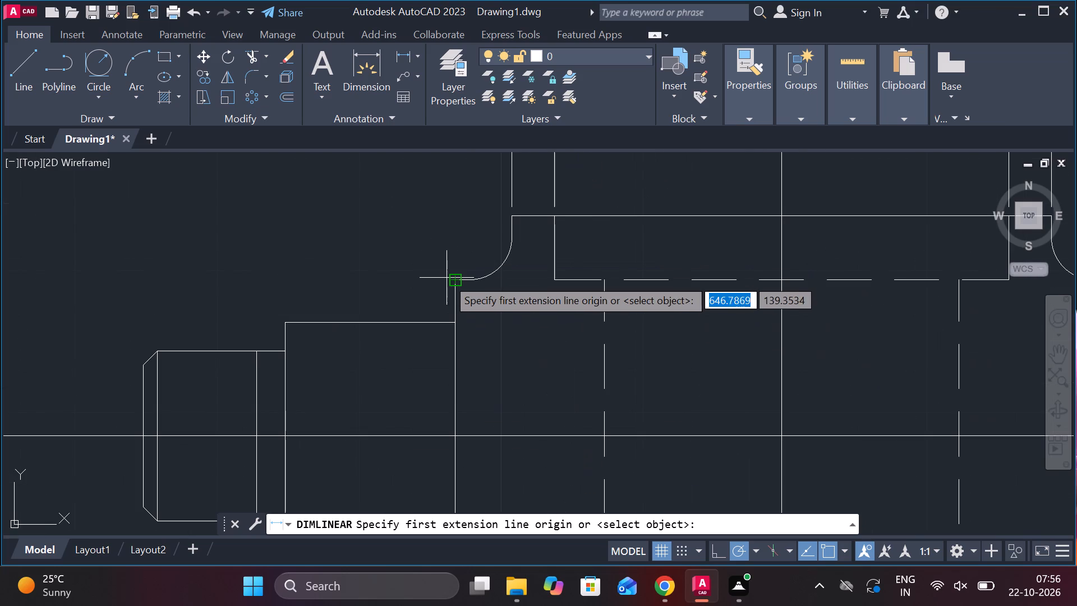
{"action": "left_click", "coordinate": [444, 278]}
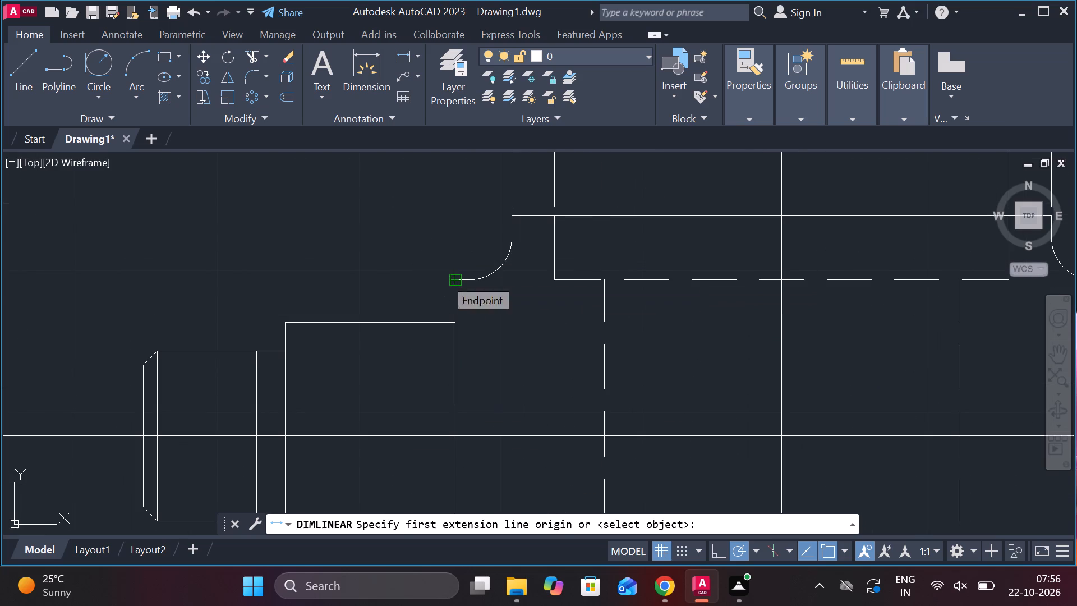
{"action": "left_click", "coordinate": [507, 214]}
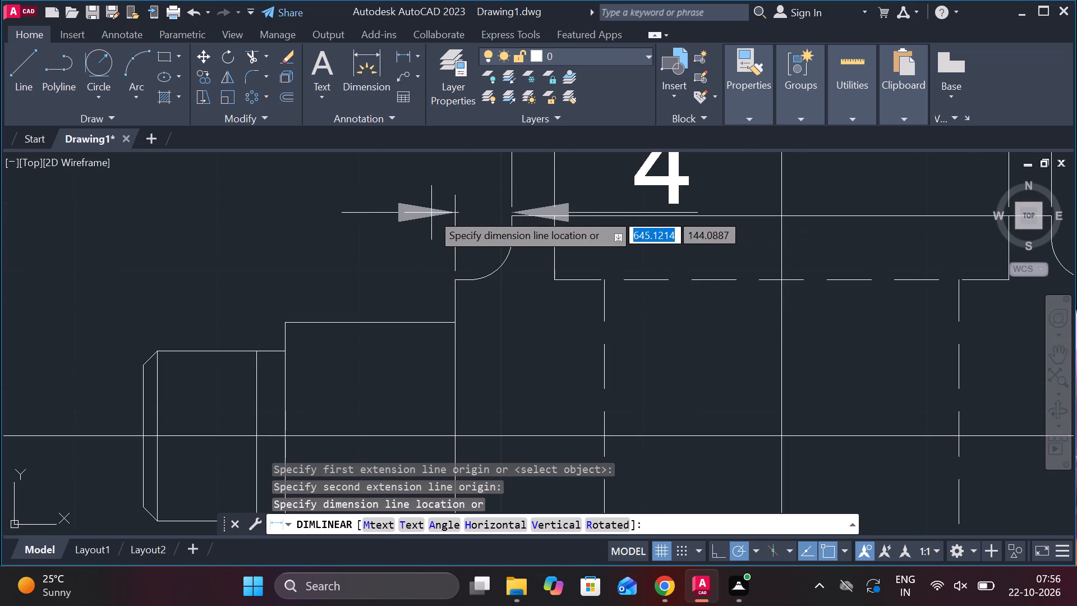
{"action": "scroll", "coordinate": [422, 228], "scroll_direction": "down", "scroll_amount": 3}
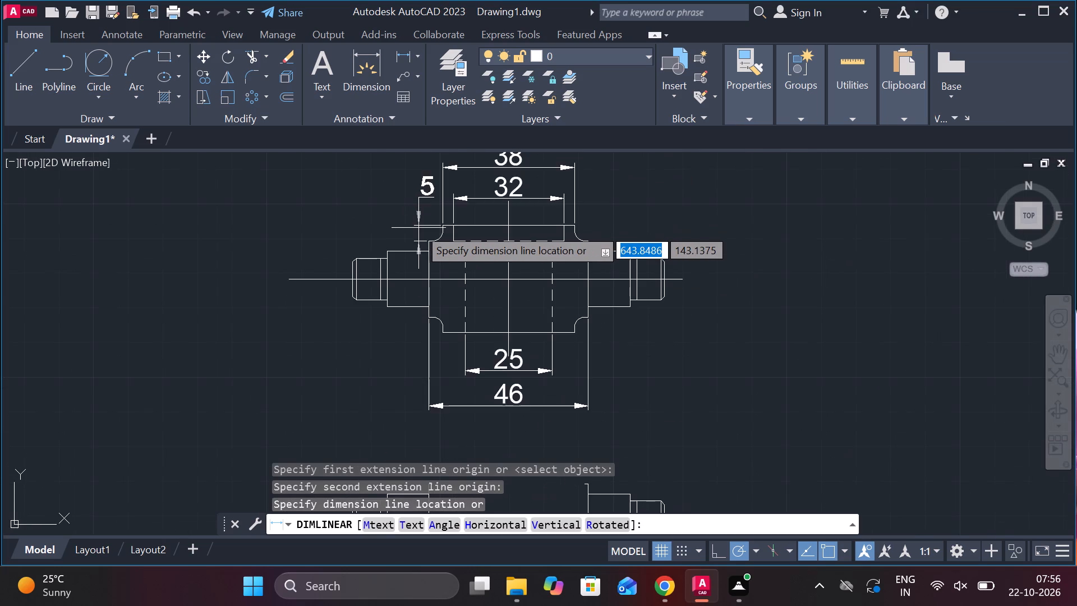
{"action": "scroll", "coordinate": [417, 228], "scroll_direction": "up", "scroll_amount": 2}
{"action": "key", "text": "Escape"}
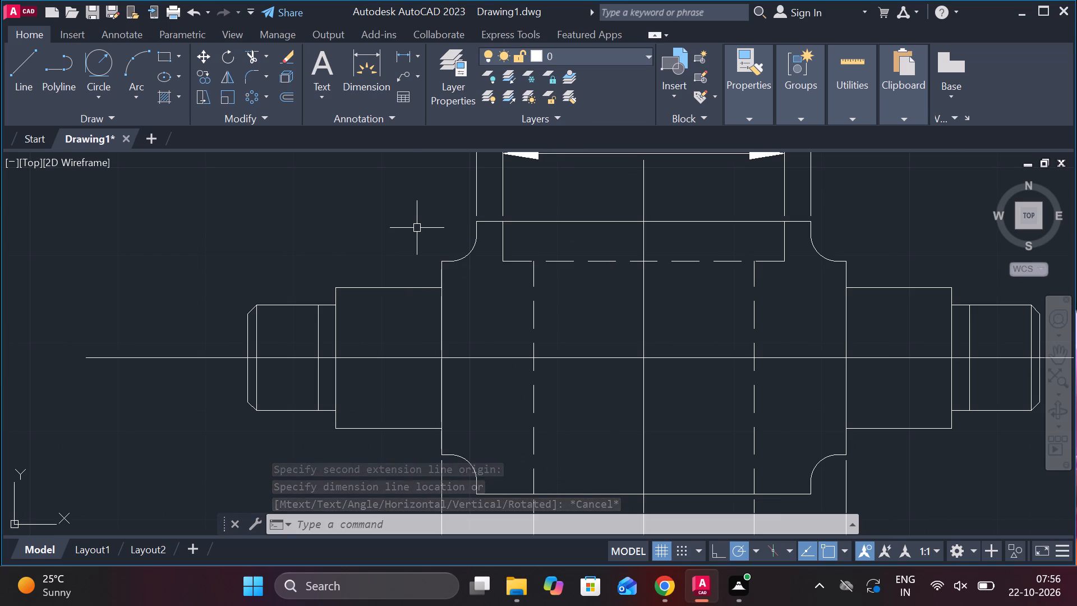
Dimension the overall height of the shaft's chamfered left end section with a vertical linear dimension to its left.
{"action": "scroll", "coordinate": [417, 228], "scroll_direction": "down", "scroll_amount": 2}
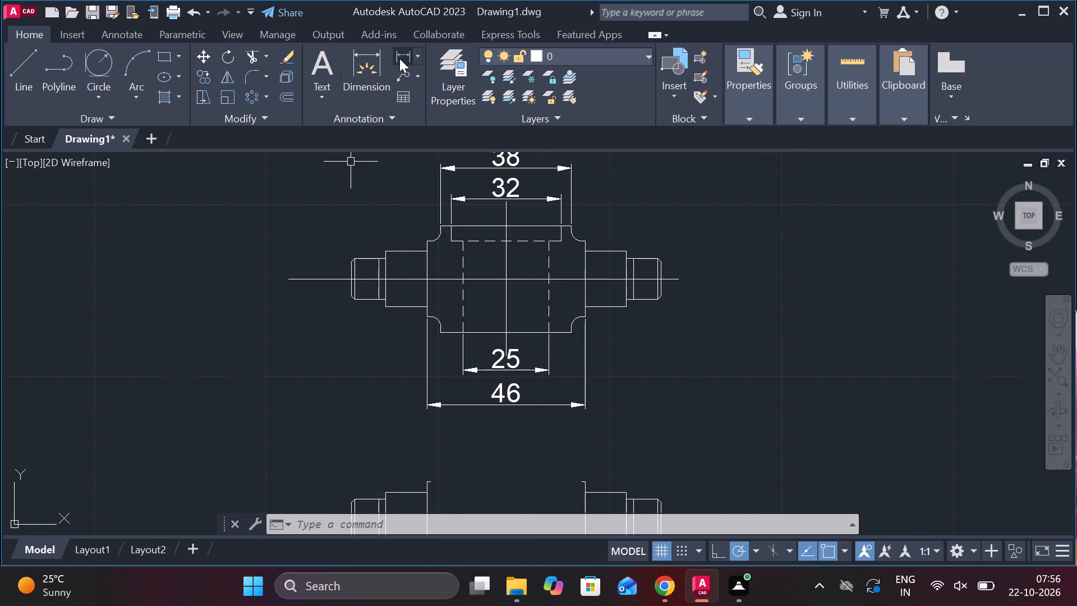
{"action": "left_click", "coordinate": [399, 54]}
{"action": "scroll", "coordinate": [384, 229], "scroll_direction": "up", "scroll_amount": 2}
{"action": "middle_click_drag", "start_coordinate": [363, 248], "coordinate": [382, 238]}
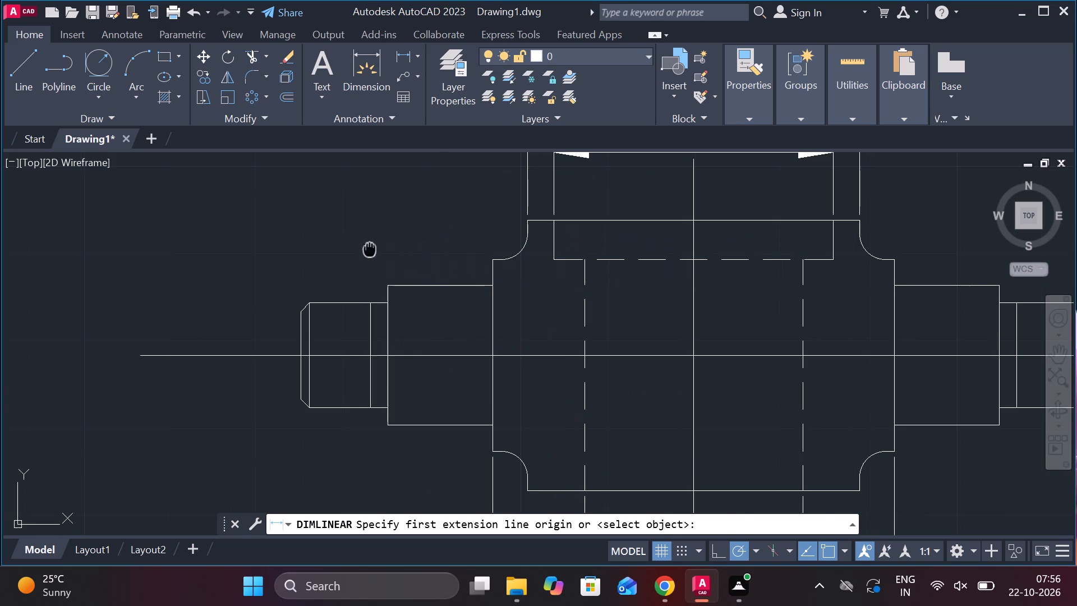
{"action": "middle_click_drag", "start_coordinate": [382, 238], "coordinate": [424, 180]}
{"action": "left_click", "coordinate": [363, 232]}
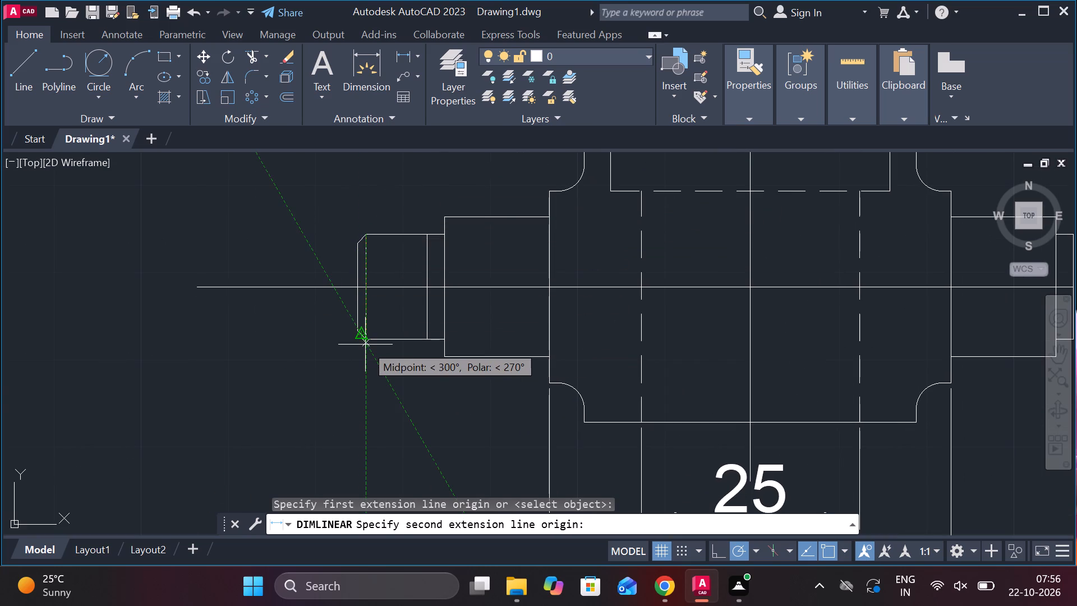
{"action": "left_click", "coordinate": [370, 341]}
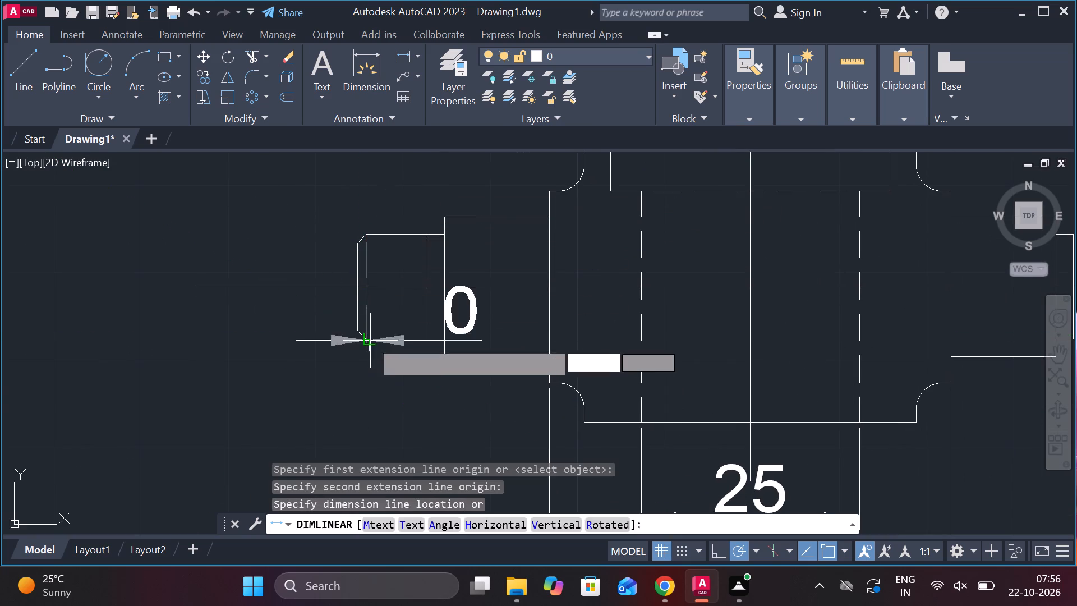
{"action": "middle_click_drag", "start_coordinate": [315, 330], "coordinate": [438, 340]}
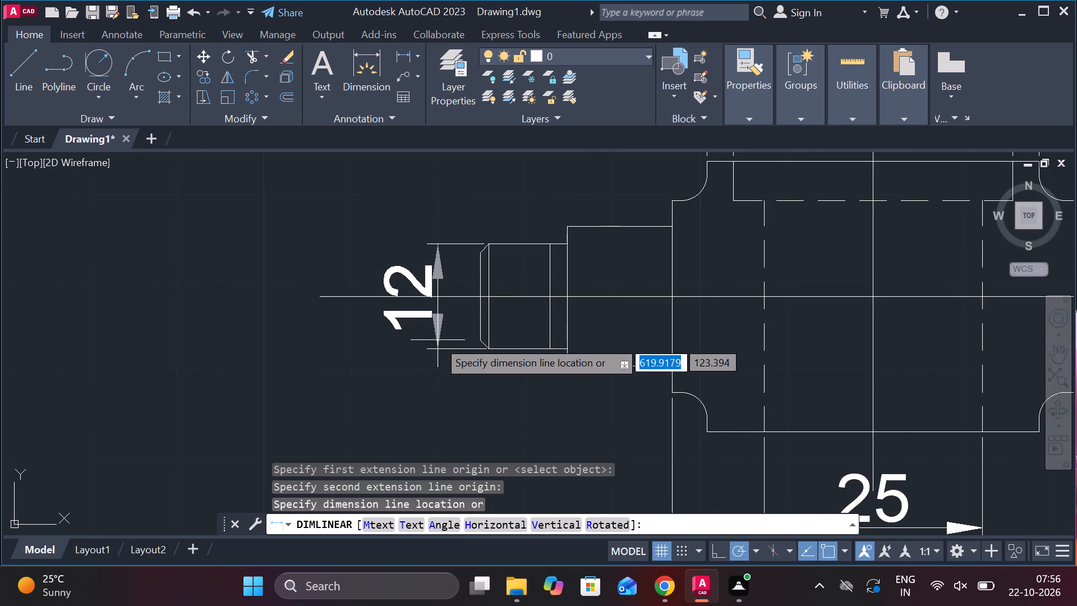
{"action": "left_click", "coordinate": [425, 338]}
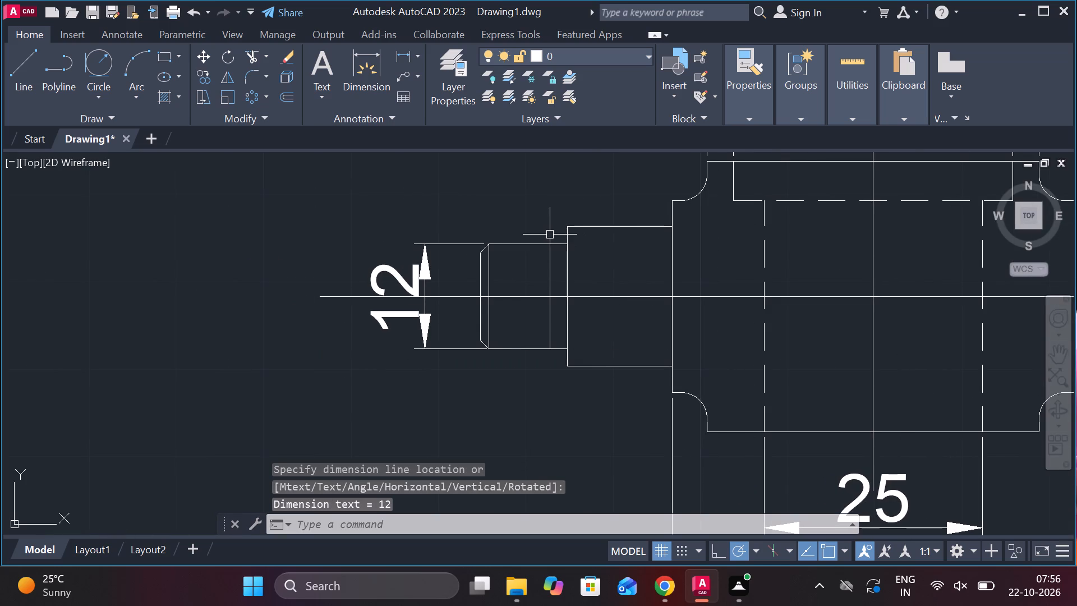
Dimension the height of the shaft's left intermediate step, placing it outside the end section's height dimension.
{"action": "key", "text": "space"}
{"action": "left_click", "coordinate": [566, 229]}
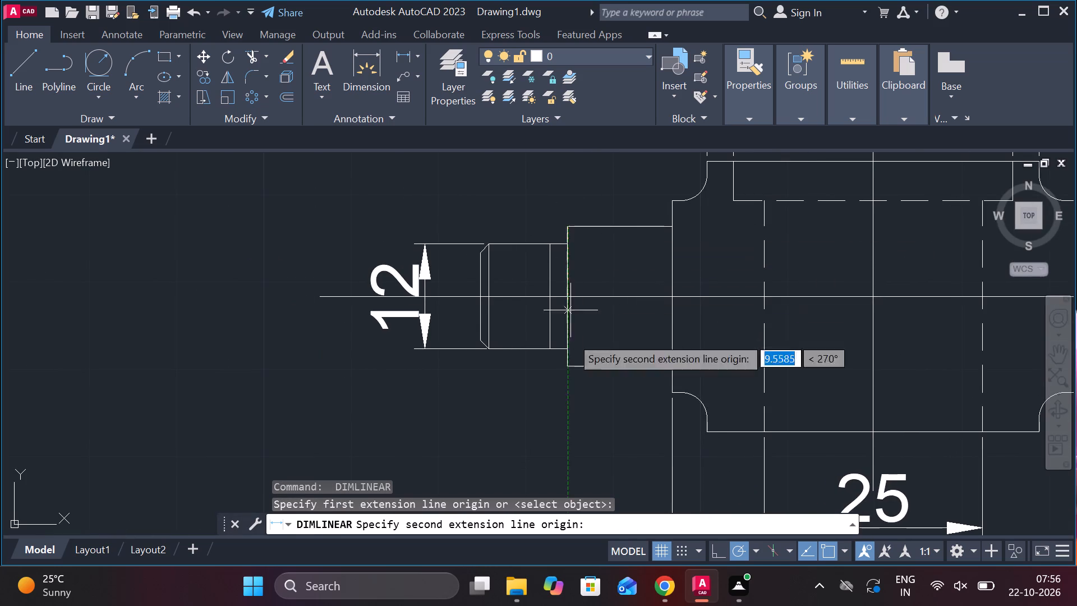
{"action": "left_click", "coordinate": [570, 373]}
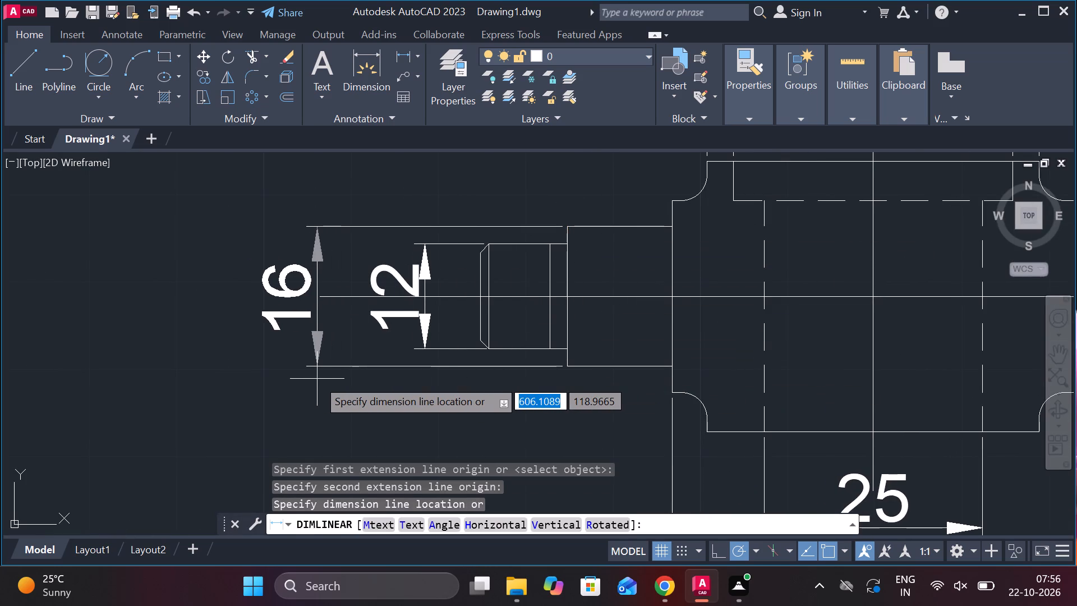
{"action": "left_click", "coordinate": [326, 379]}
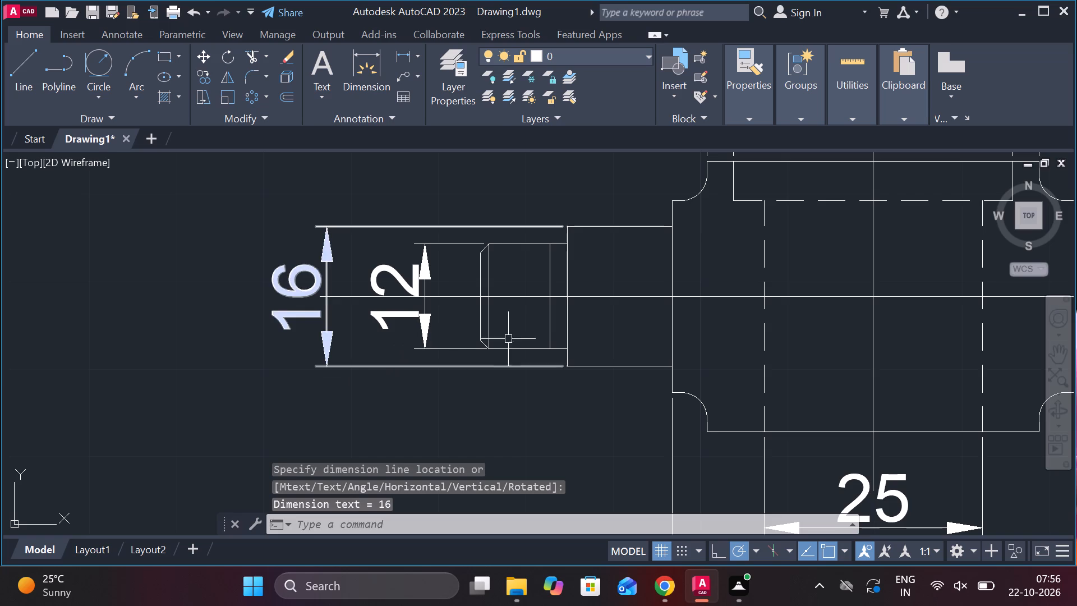
Dimension the height of the central body's left side between its two concave corners, placing it outside the existing left-hand height dimensions.
{"action": "key", "text": "space"}
{"action": "left_click", "coordinate": [666, 203]}
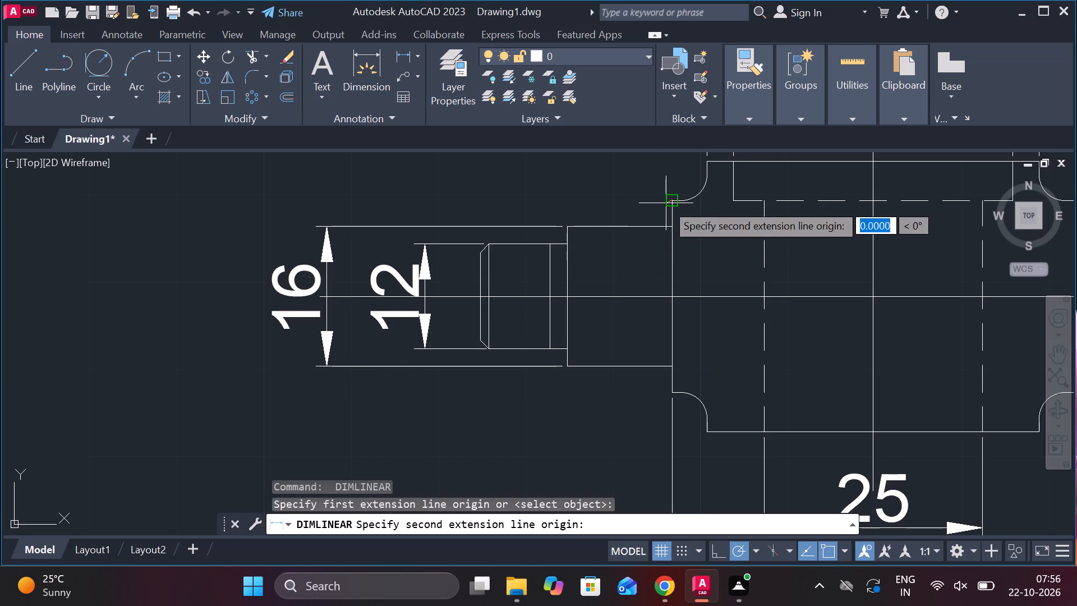
{"action": "left_click", "coordinate": [671, 392]}
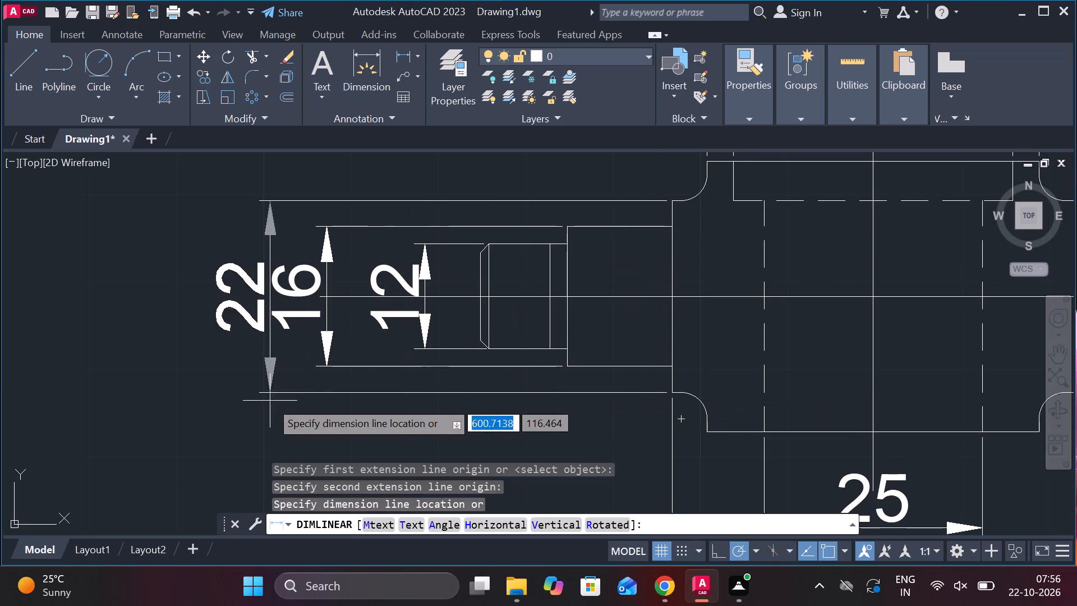
{"action": "middle_click_drag", "start_coordinate": [271, 402], "coordinate": [374, 407]}
{"action": "left_click", "coordinate": [337, 398]}
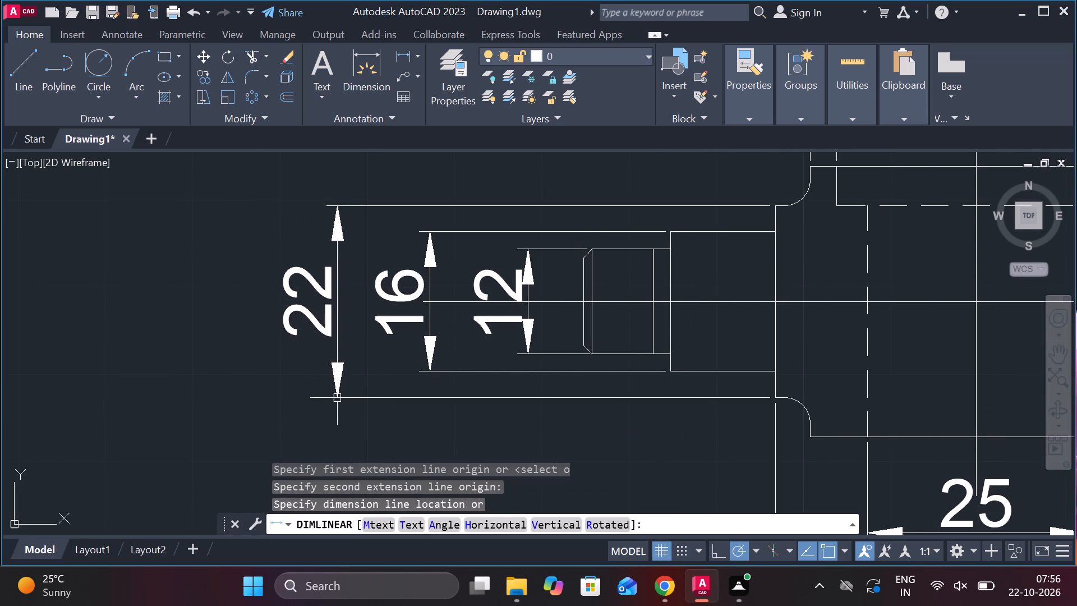
Dimension the central body's full height from top edge to bottom edge, placing it outermost on the left of the shaft.
{"action": "scroll", "coordinate": [339, 400], "scroll_direction": "down", "scroll_amount": 2}
{"action": "key", "text": "space"}
{"action": "scroll", "coordinate": [523, 322], "scroll_direction": "up", "scroll_amount": 2}
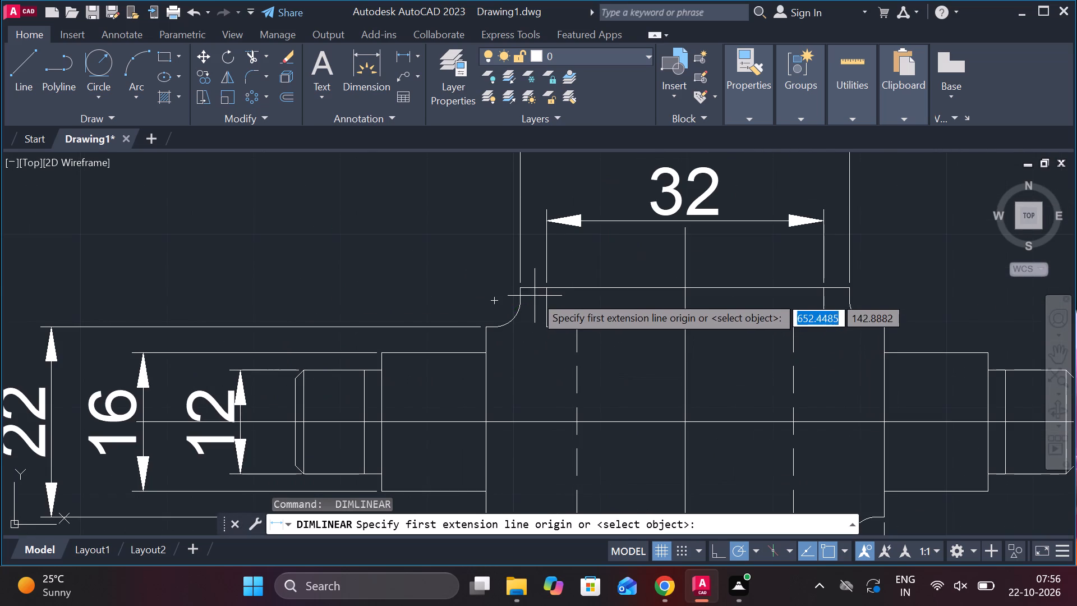
{"action": "left_click", "coordinate": [518, 288]}
{"action": "scroll", "coordinate": [499, 378], "scroll_direction": "down", "scroll_amount": 2}
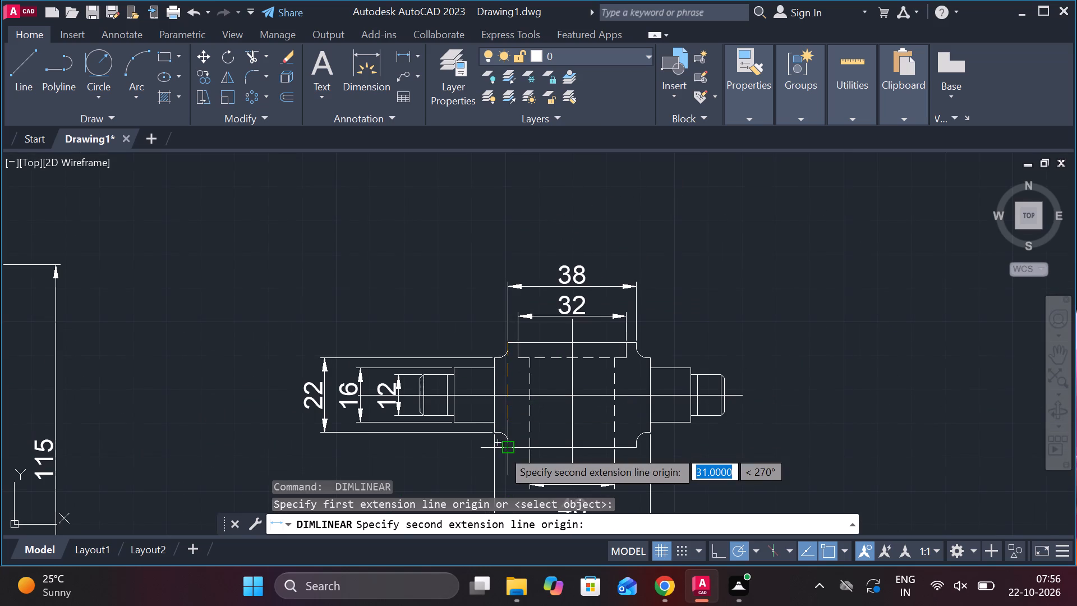
{"action": "left_click", "coordinate": [504, 449]}
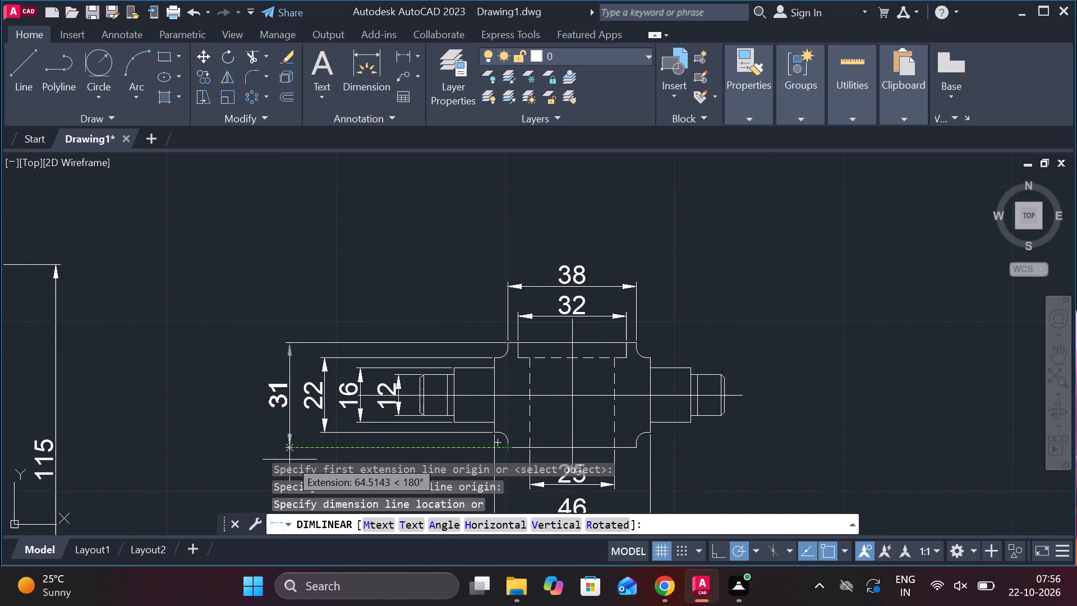
{"action": "left_click", "coordinate": [289, 460]}
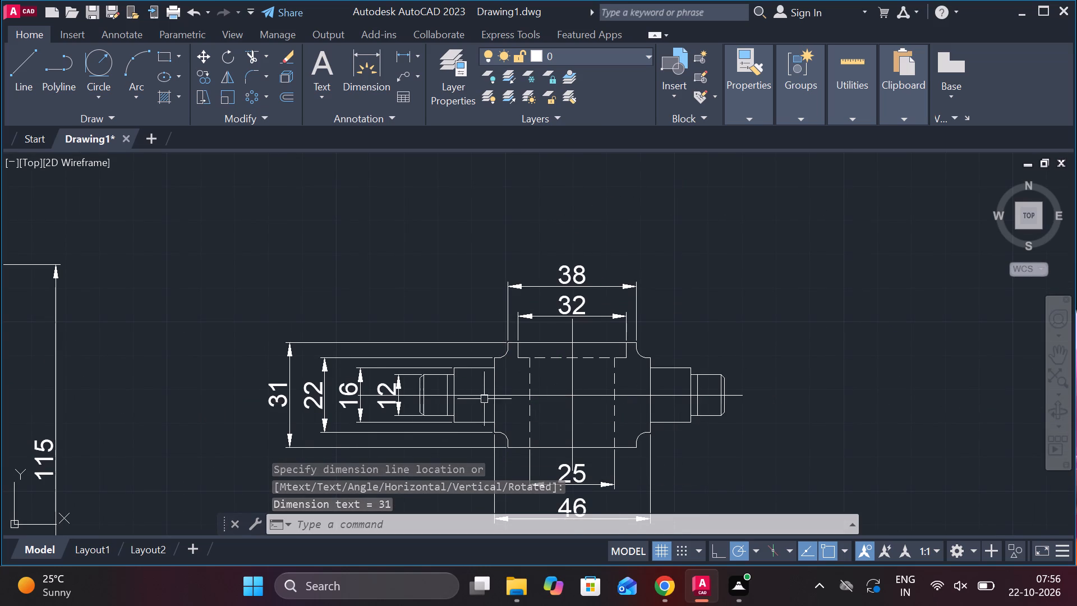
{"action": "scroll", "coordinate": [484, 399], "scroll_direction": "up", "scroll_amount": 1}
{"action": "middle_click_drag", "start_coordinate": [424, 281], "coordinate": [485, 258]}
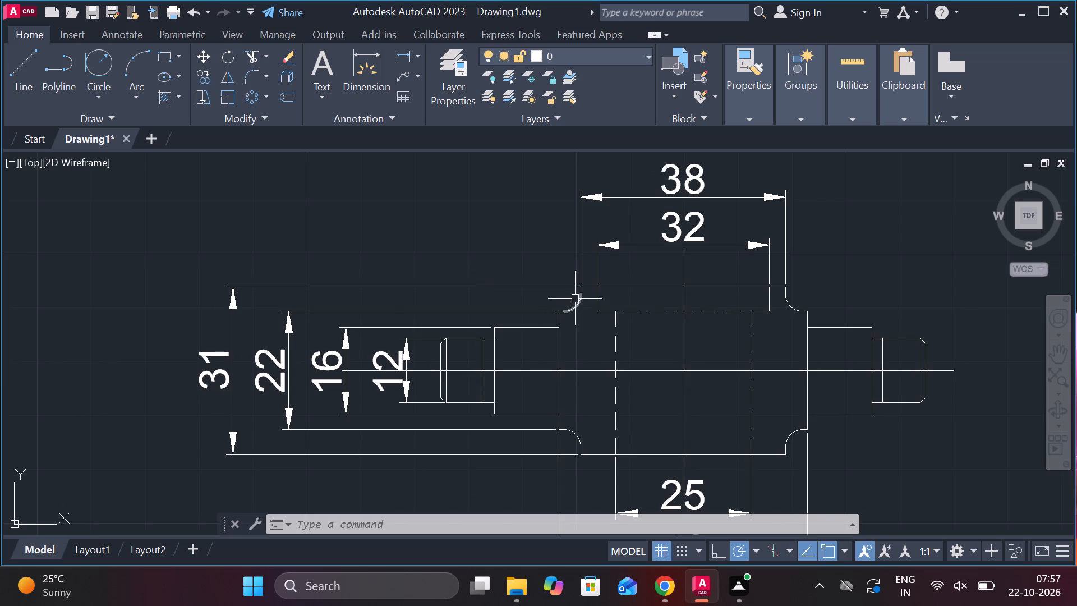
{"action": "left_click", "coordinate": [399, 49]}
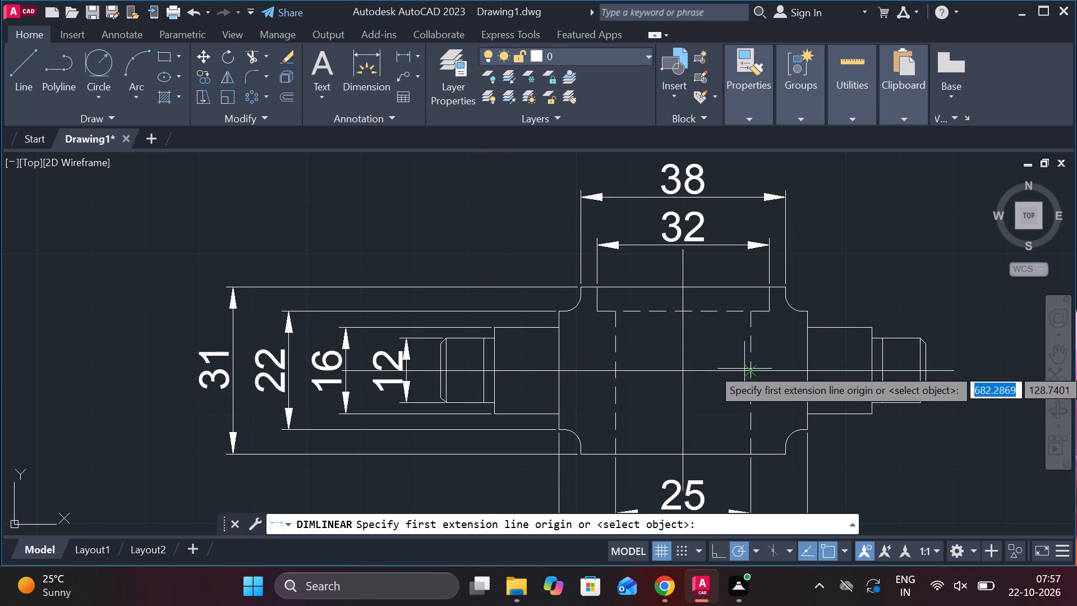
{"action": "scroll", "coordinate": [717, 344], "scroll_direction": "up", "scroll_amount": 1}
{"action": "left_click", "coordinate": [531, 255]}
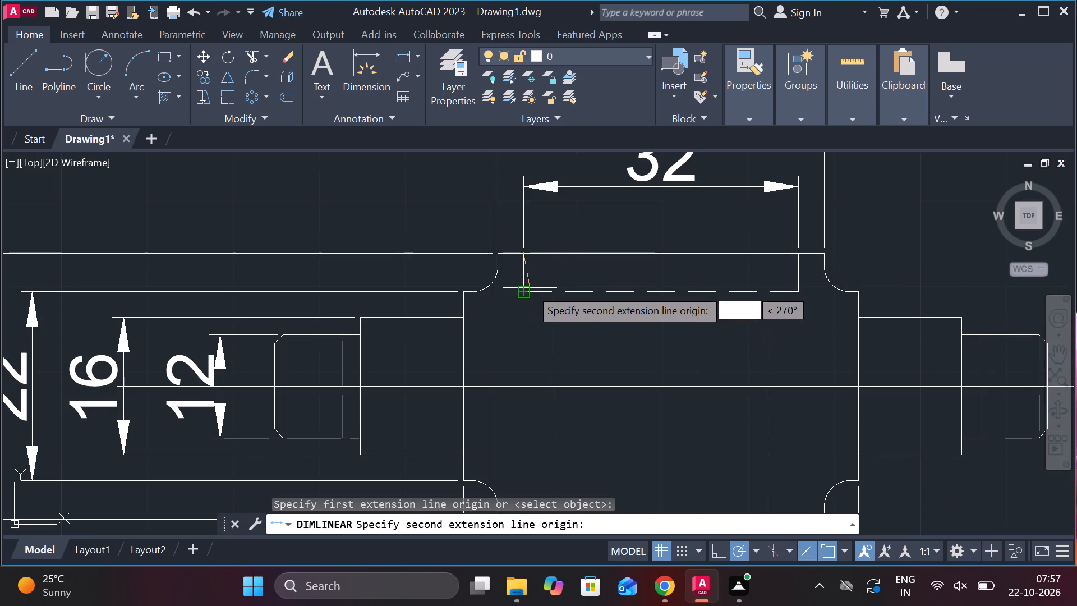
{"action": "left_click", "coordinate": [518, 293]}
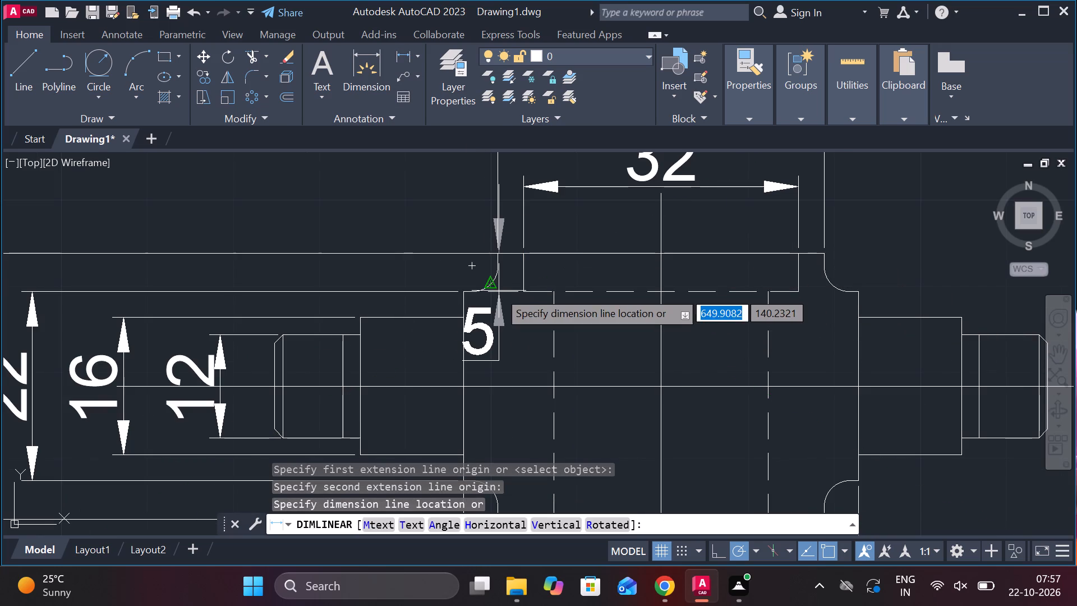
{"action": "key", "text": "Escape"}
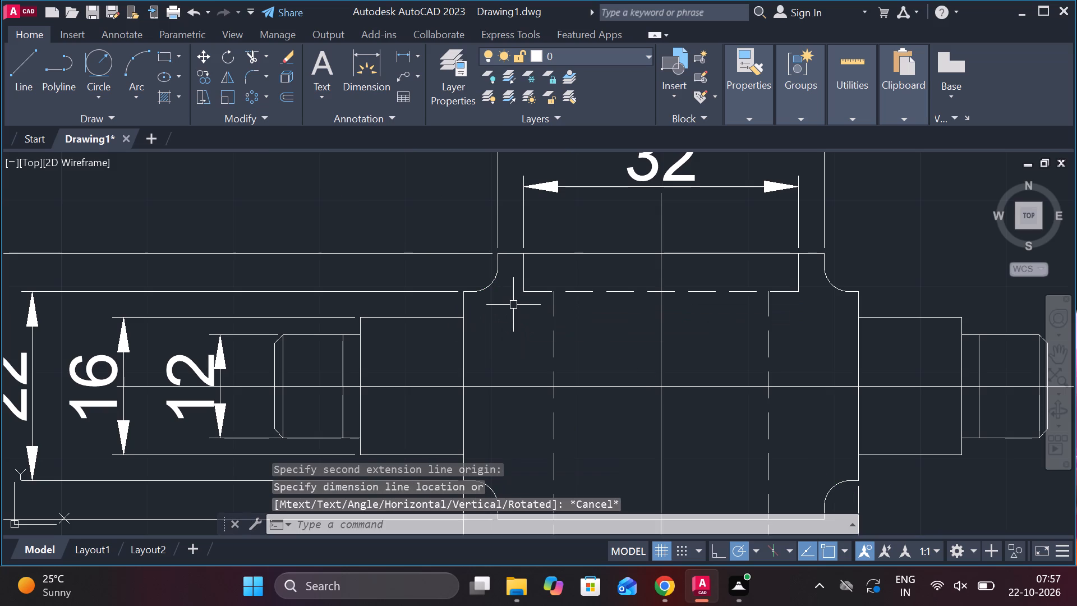
Move the recess's dashed bottom line 1.5 straight up.
{"action": "left_click", "coordinate": [607, 291]}
{"action": "key", "text": "Escape"}
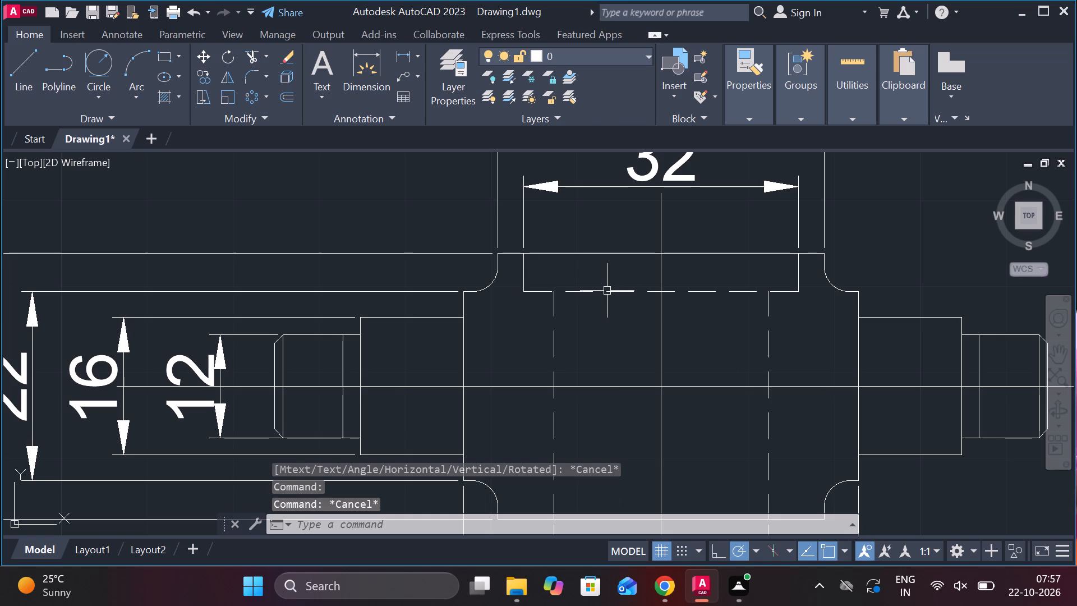
{"action": "left_click", "coordinate": [607, 291]}
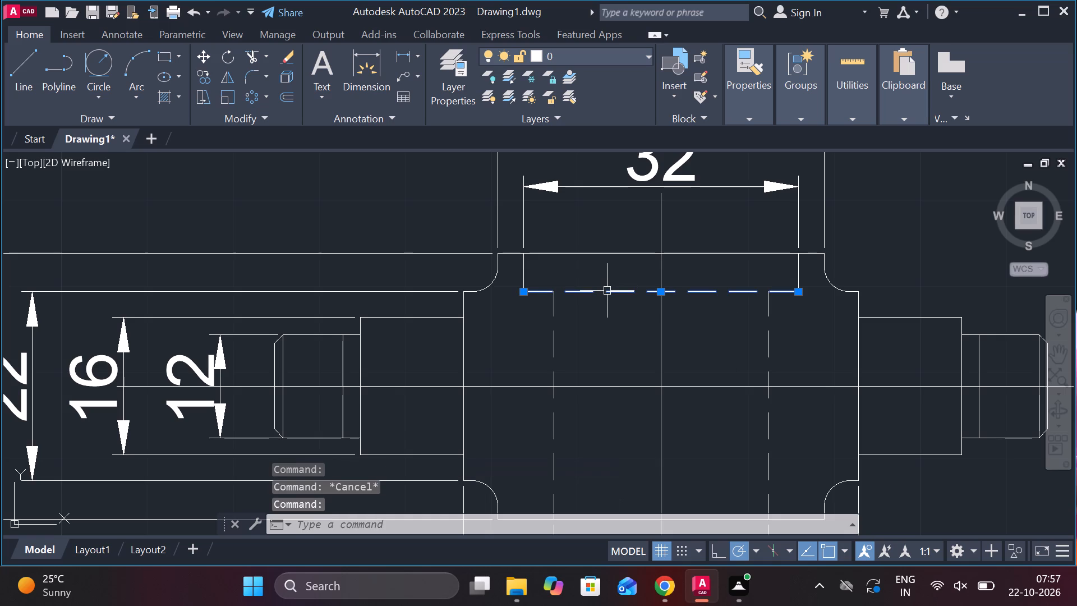
{"action": "key", "text": "m"}
{"action": "key", "text": "Return"}
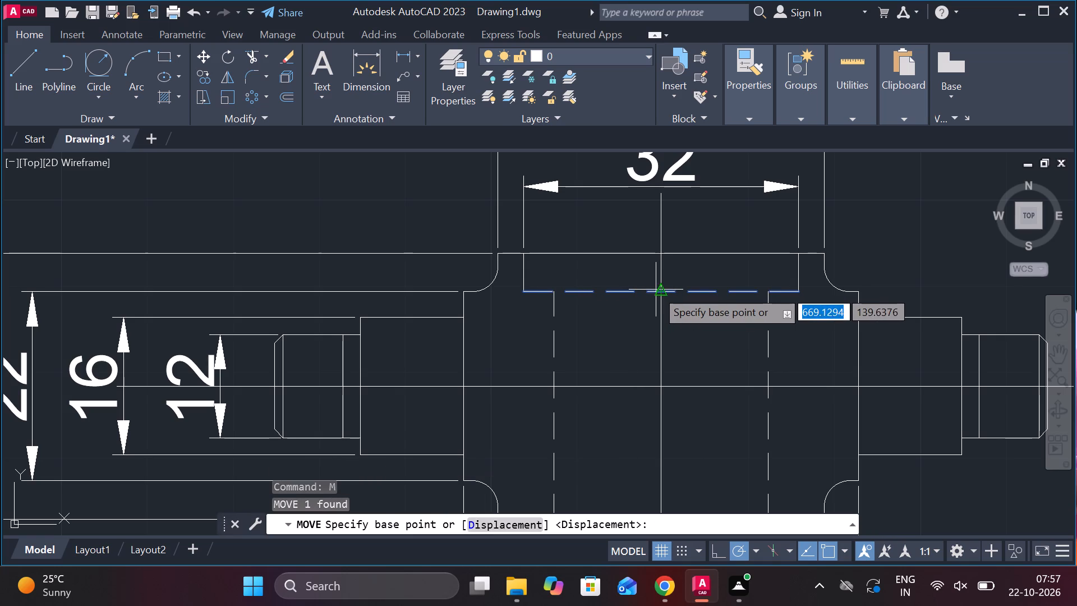
{"action": "left_click", "coordinate": [656, 290]}
{"action": "type", "text": "1.5"}
{"action": "key", "text": "Return"}
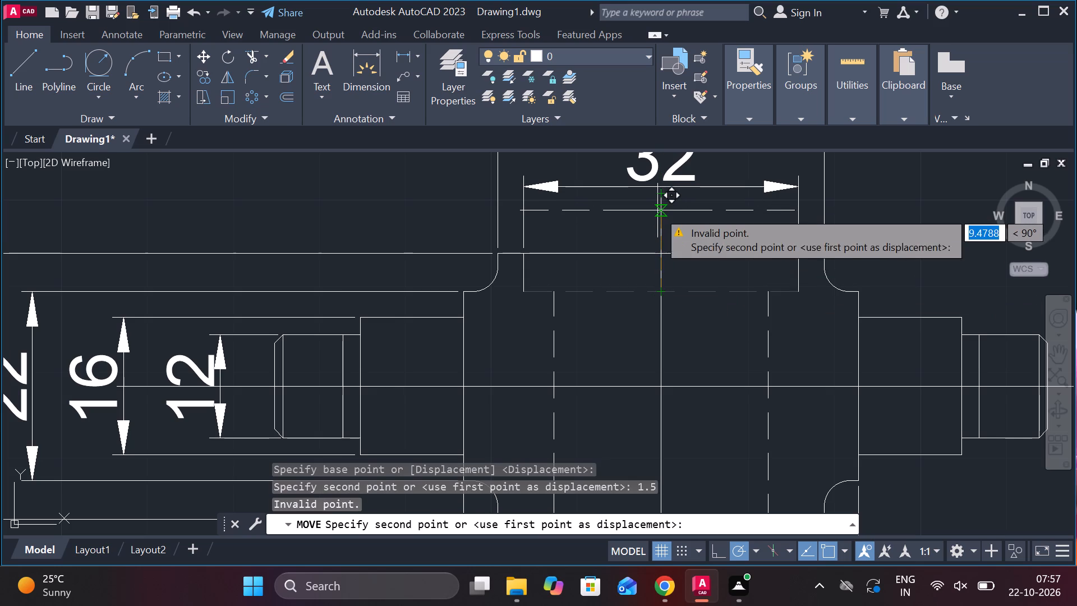
{"action": "middle_click_drag", "start_coordinate": [656, 206], "coordinate": [639, 357]}
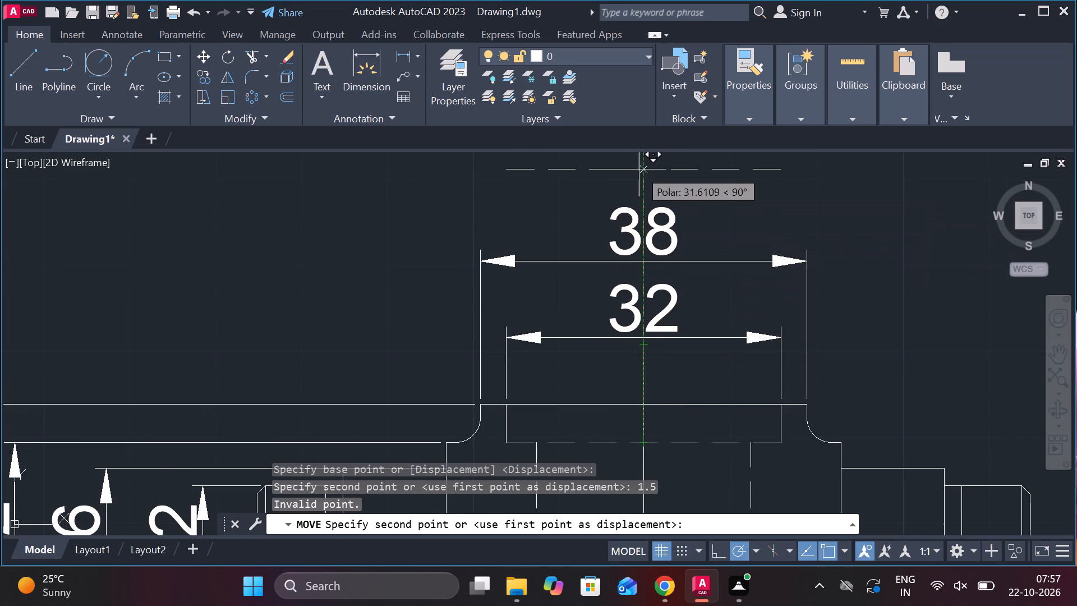
{"action": "type", "text": "1.5"}
{"action": "key", "text": "Return"}
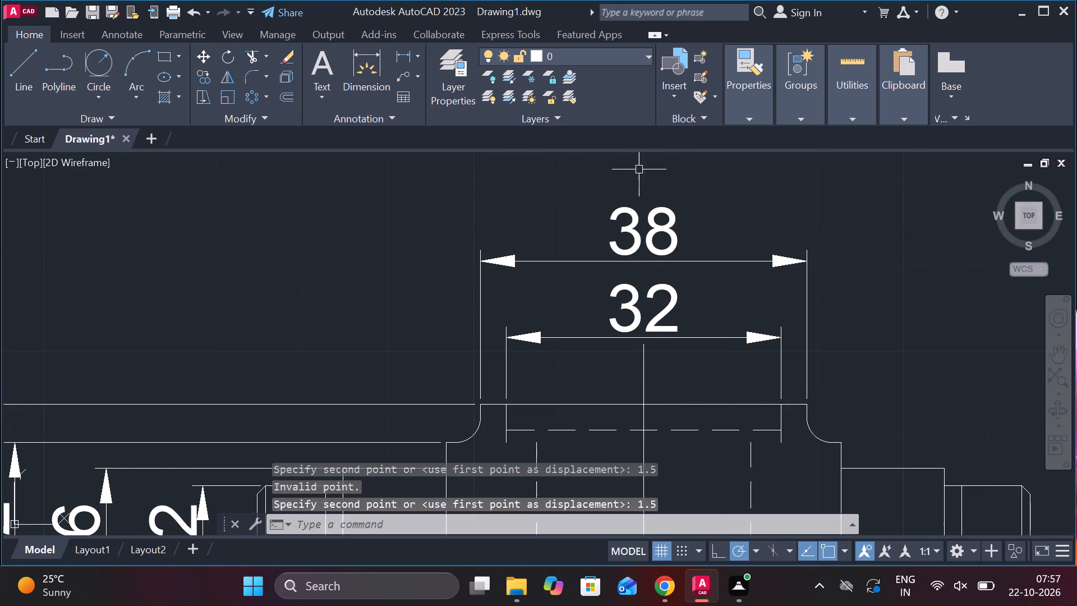
Extend the two inner dashed vertical lines up to the recess's dashed bottom line.
{"action": "middle_click_drag", "start_coordinate": [609, 380], "coordinate": [600, 350]}
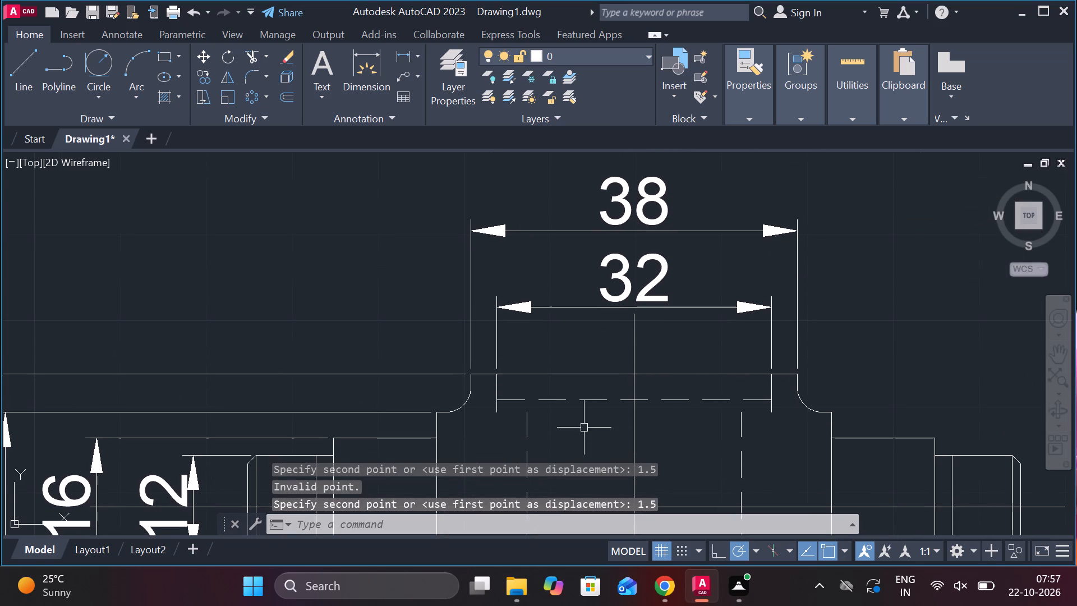
{"action": "key", "text": "Escape"}
{"action": "type", "text": "EX"}
{"action": "key", "text": "space"}
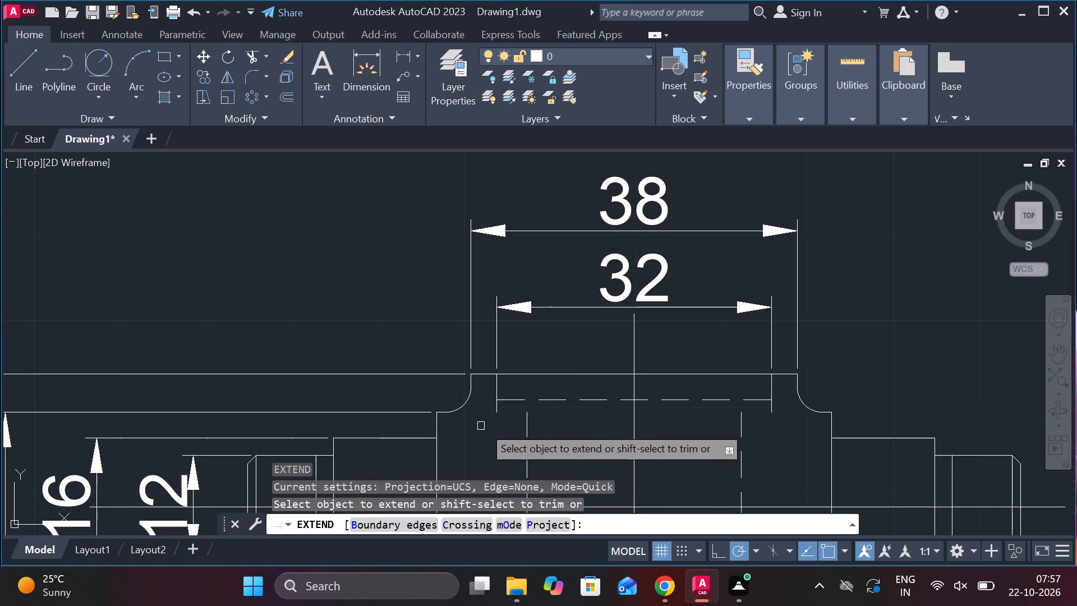
{"action": "left_click", "coordinate": [524, 425]}
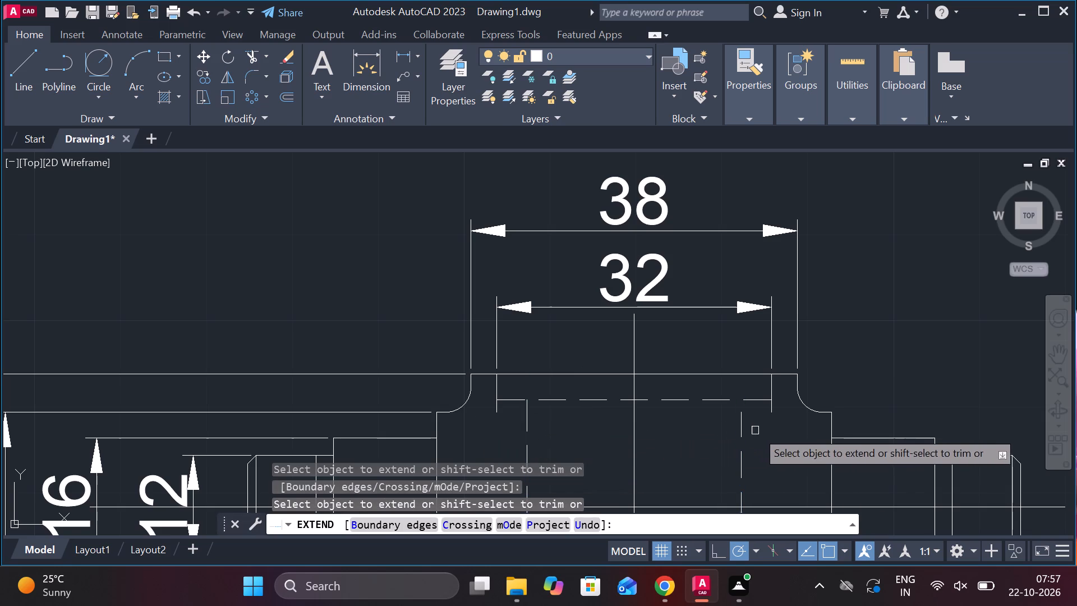
{"action": "left_click", "coordinate": [746, 423]}
{"action": "left_click", "coordinate": [746, 425]}
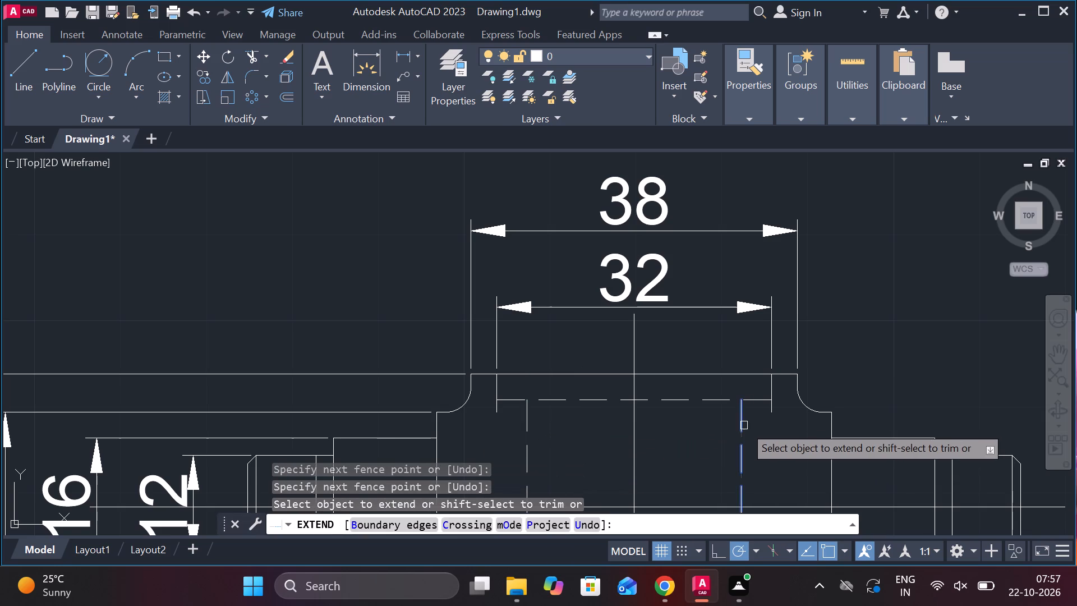
{"action": "left_click", "coordinate": [744, 425]}
{"action": "key", "text": "Escape"}
Trim both side lines of the recess where they overhang below its dashed bottom line.
{"action": "type", "text": "TR"}
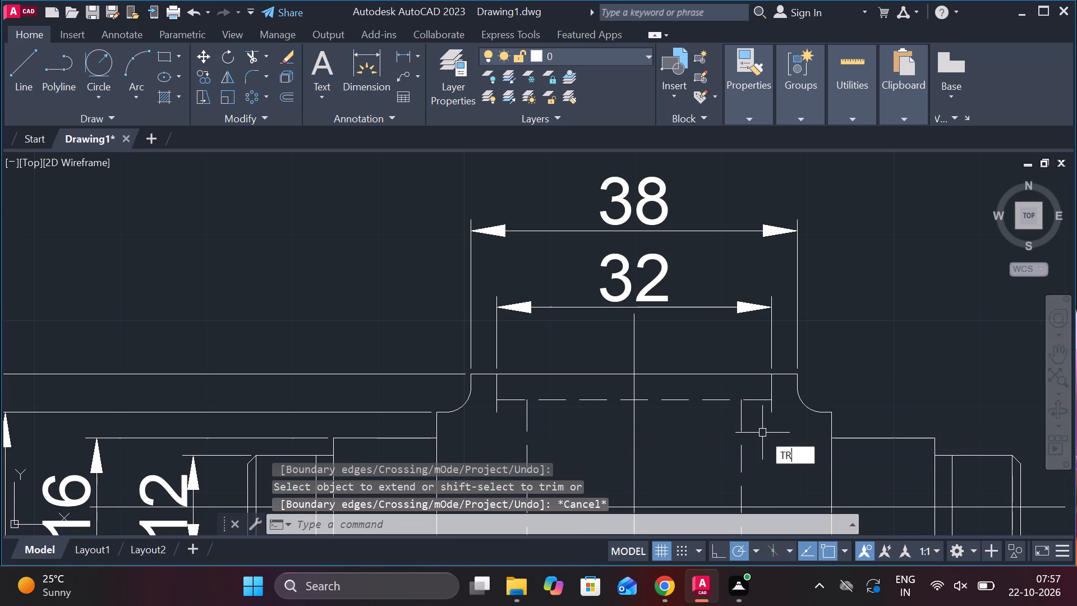
{"action": "key", "text": "space"}
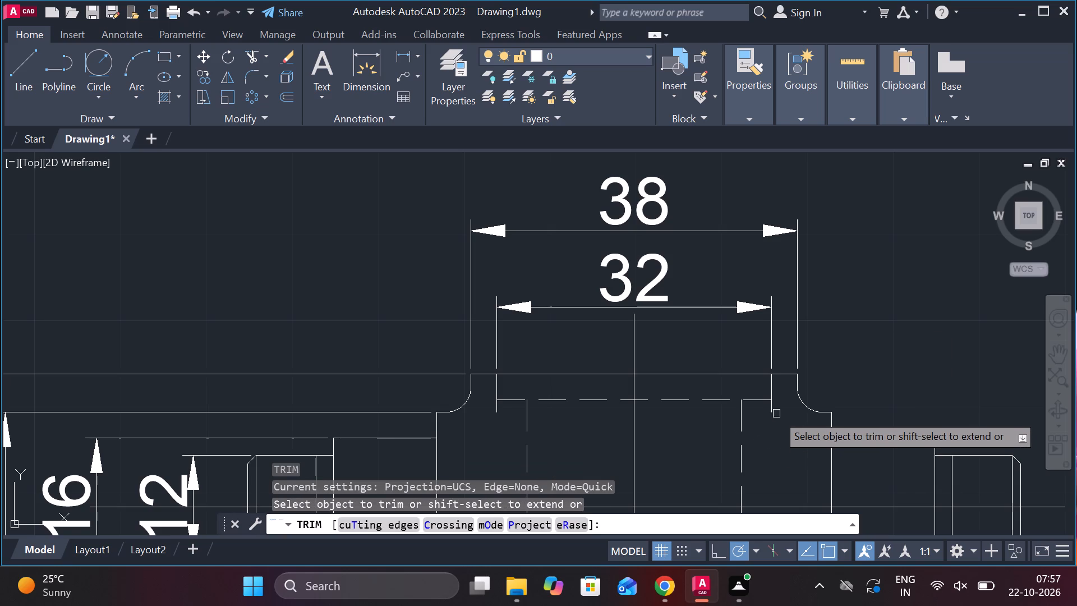
{"action": "left_click", "coordinate": [768, 408]}
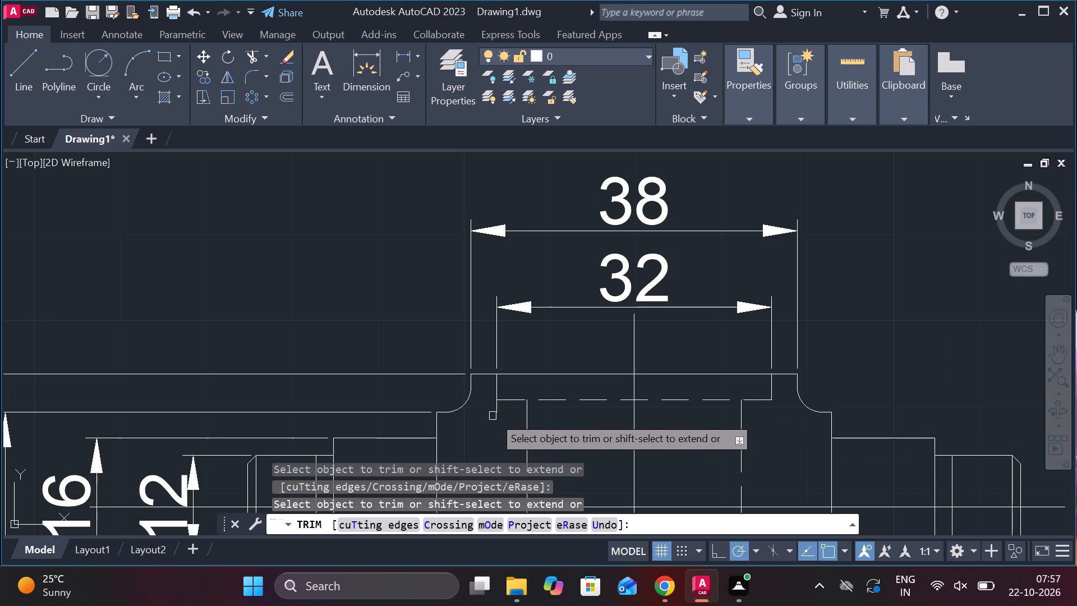
{"action": "left_click", "coordinate": [495, 415]}
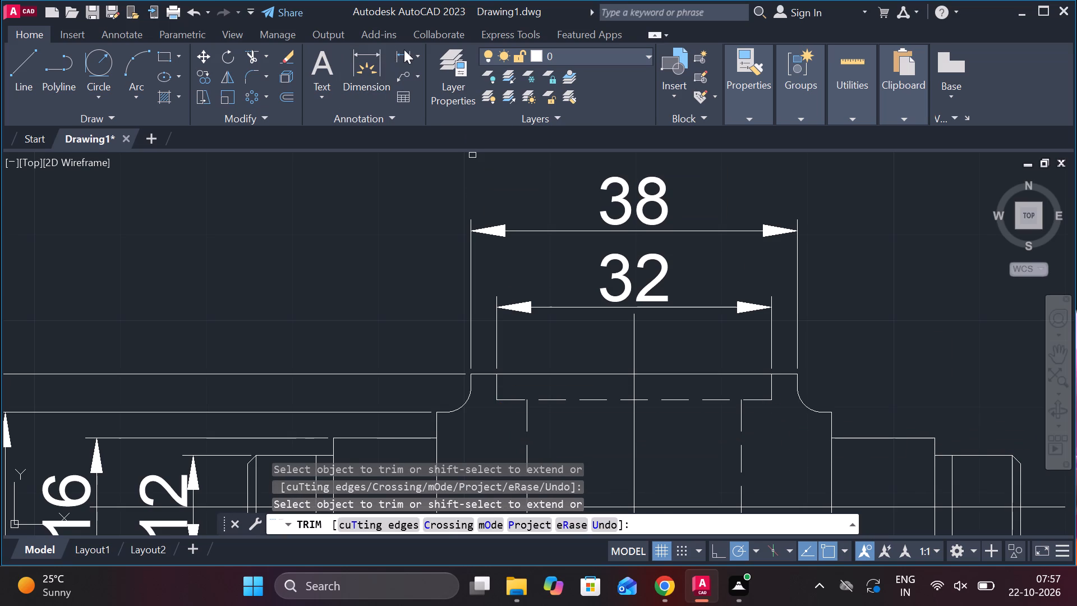
Dimension the recess's depth from the body's top edge to the recess's dashed bottom line, placing it left of the recess.
{"action": "left_click", "coordinate": [404, 49]}
{"action": "left_click", "coordinate": [498, 371]}
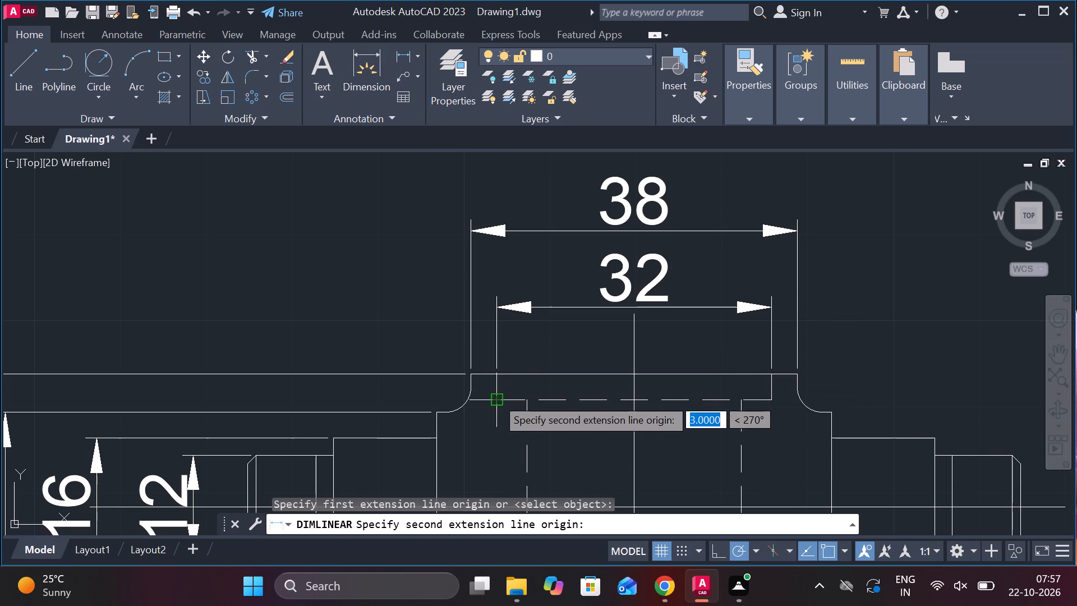
{"action": "left_click", "coordinate": [496, 397]}
{"action": "left_click", "coordinate": [406, 378]}
Add a diameter symbol in front of the 38 dimension above the shaft.
{"action": "scroll", "coordinate": [406, 381], "scroll_direction": "down", "scroll_amount": 3}
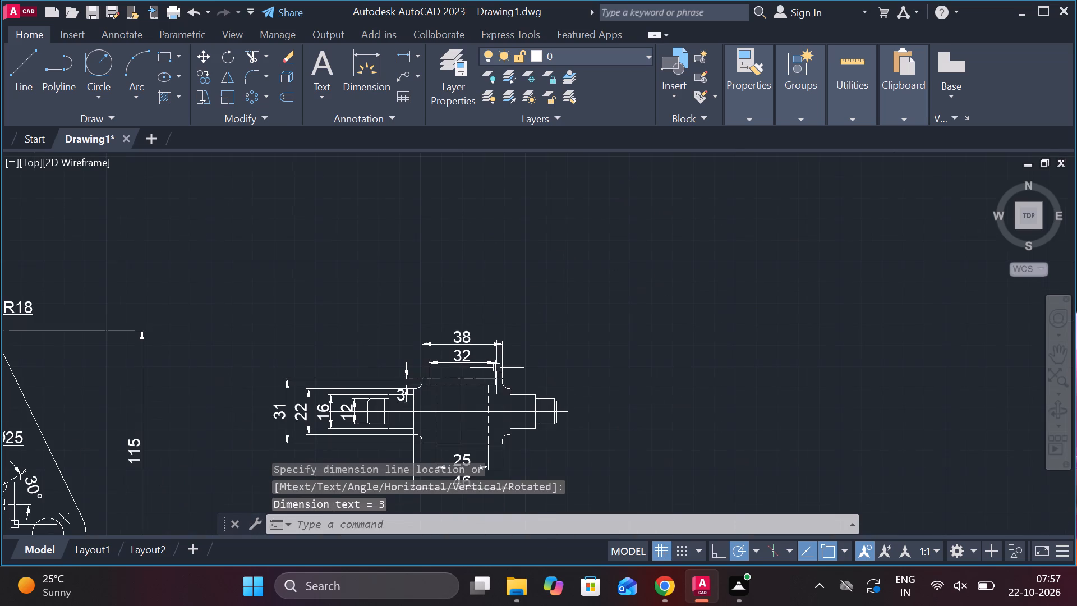
{"action": "middle_click_drag", "start_coordinate": [574, 433], "coordinate": [656, 286]}
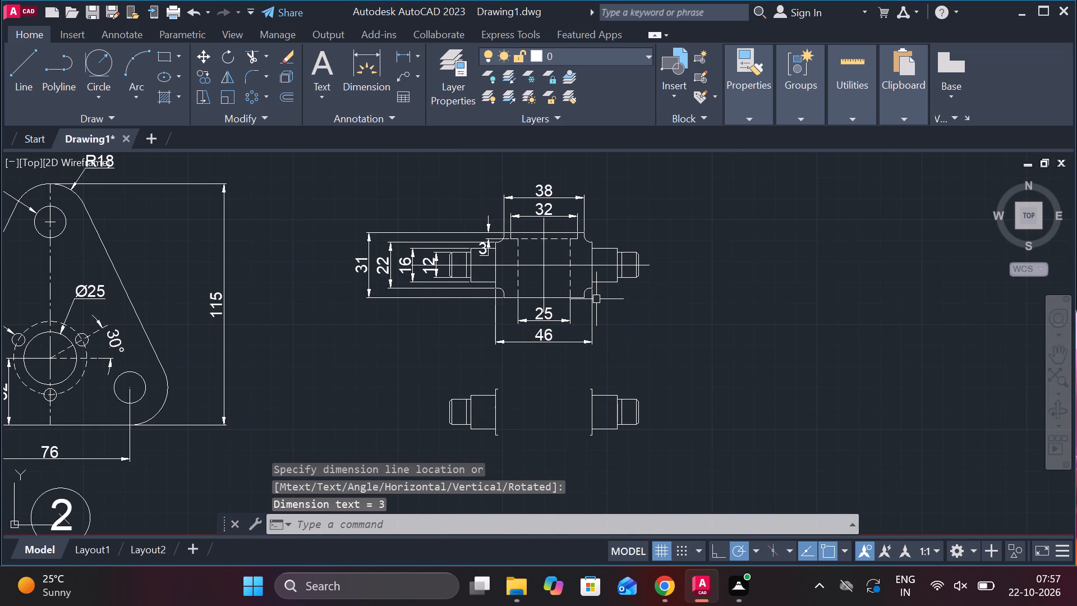
{"action": "scroll", "coordinate": [563, 296], "scroll_direction": "up", "scroll_amount": 1}
{"action": "middle_click_drag", "start_coordinate": [600, 304], "coordinate": [639, 342]}
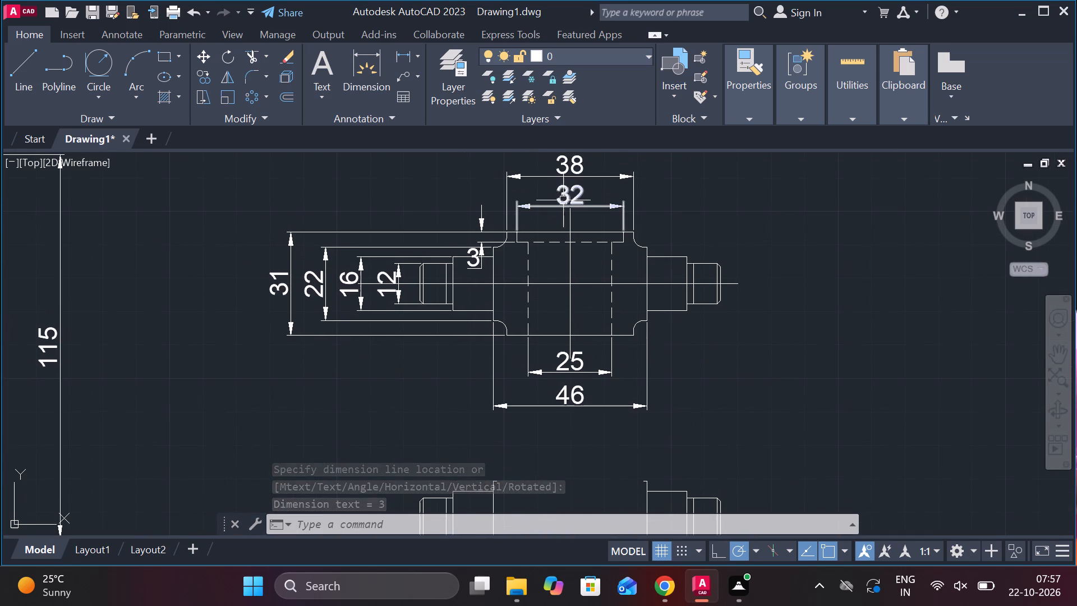
{"action": "middle_click_drag", "start_coordinate": [565, 198], "coordinate": [571, 246]}
{"action": "scroll", "coordinate": [568, 194], "scroll_direction": "up", "scroll_amount": 3}
{"action": "double_click", "coordinate": [558, 249]}
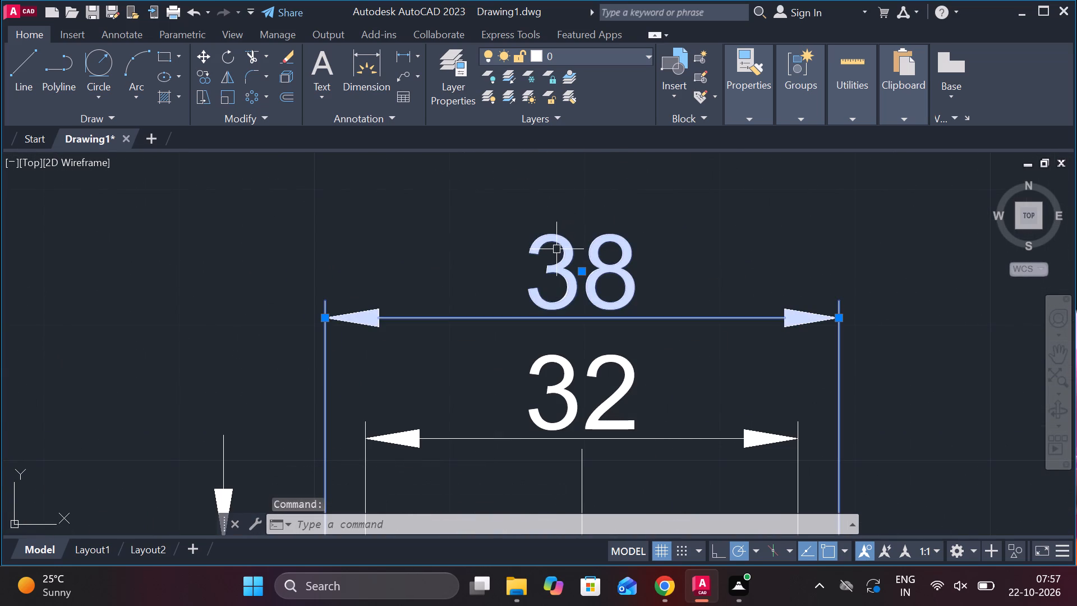
{"action": "key", "text": "Escape"}
{"action": "double_click", "coordinate": [561, 233]}
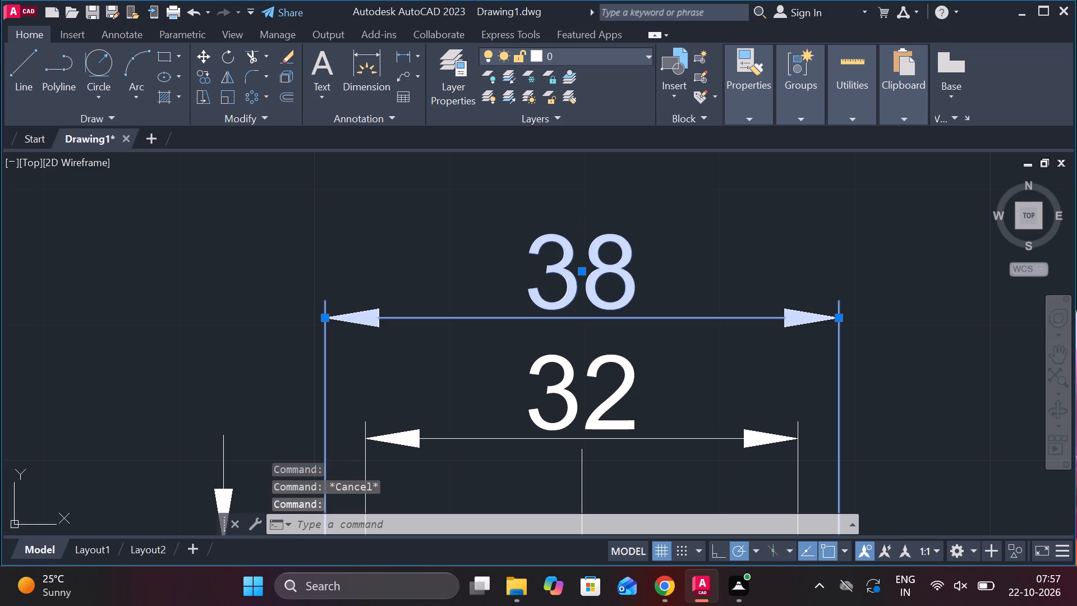
{"action": "left_click", "coordinate": [718, 101]}
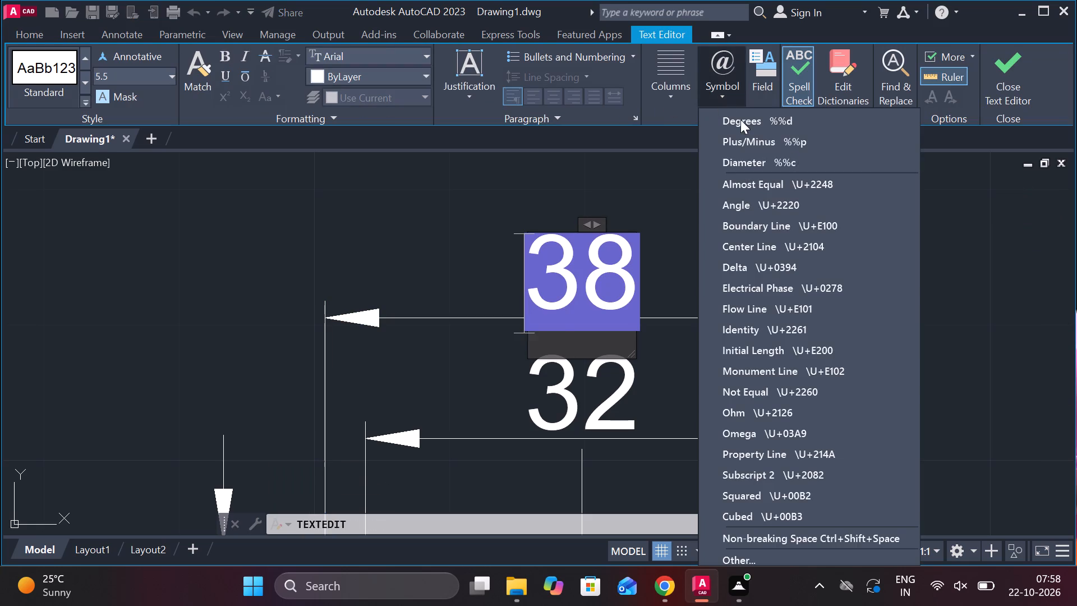
{"action": "left_click", "coordinate": [768, 171]}
{"action": "left_click", "coordinate": [984, 69]}
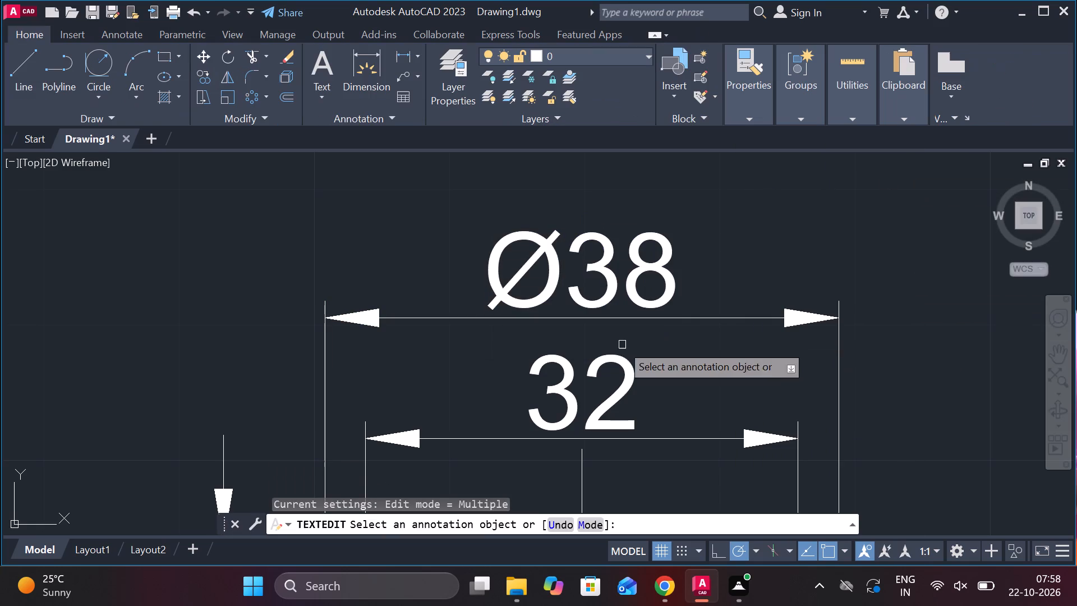
Add a diameter symbol in front of the 32 dimension above the recess.
{"action": "double_click", "coordinate": [613, 353]}
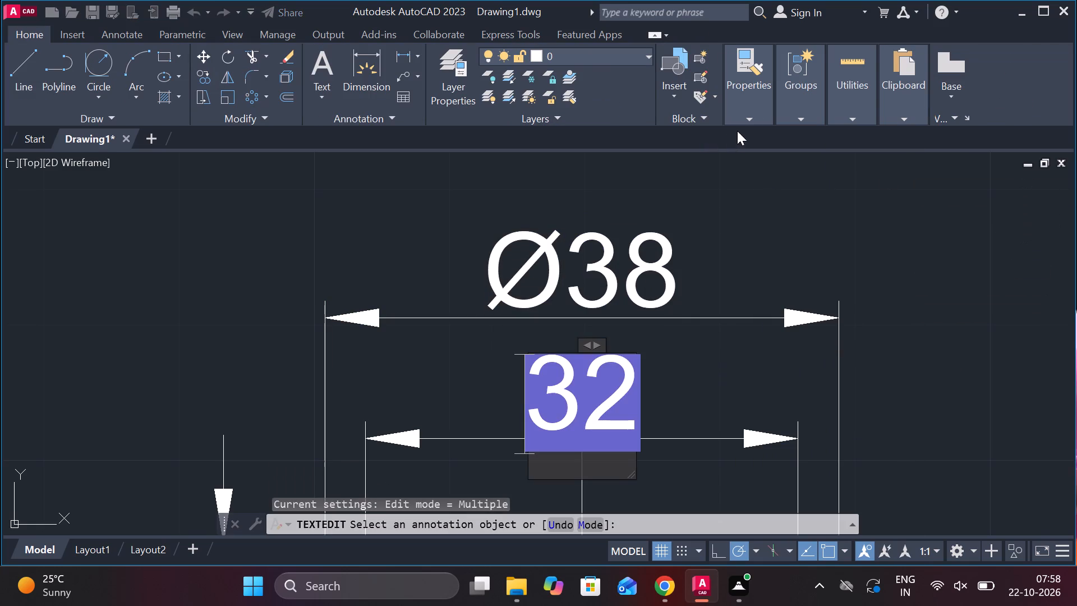
{"action": "left_click", "coordinate": [713, 91]}
{"action": "left_click", "coordinate": [758, 160]}
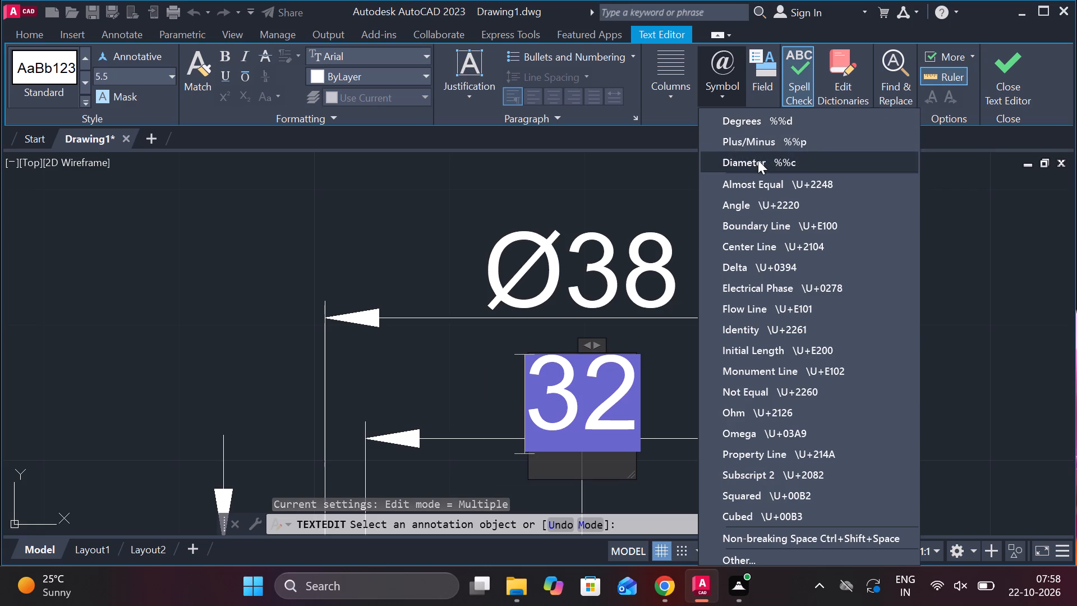
{"action": "left_click", "coordinate": [992, 69]}
Add a diameter symbol in front of the 16 height dimension on the shaft's left side.
{"action": "scroll", "coordinate": [802, 336], "scroll_direction": "down", "scroll_amount": 3}
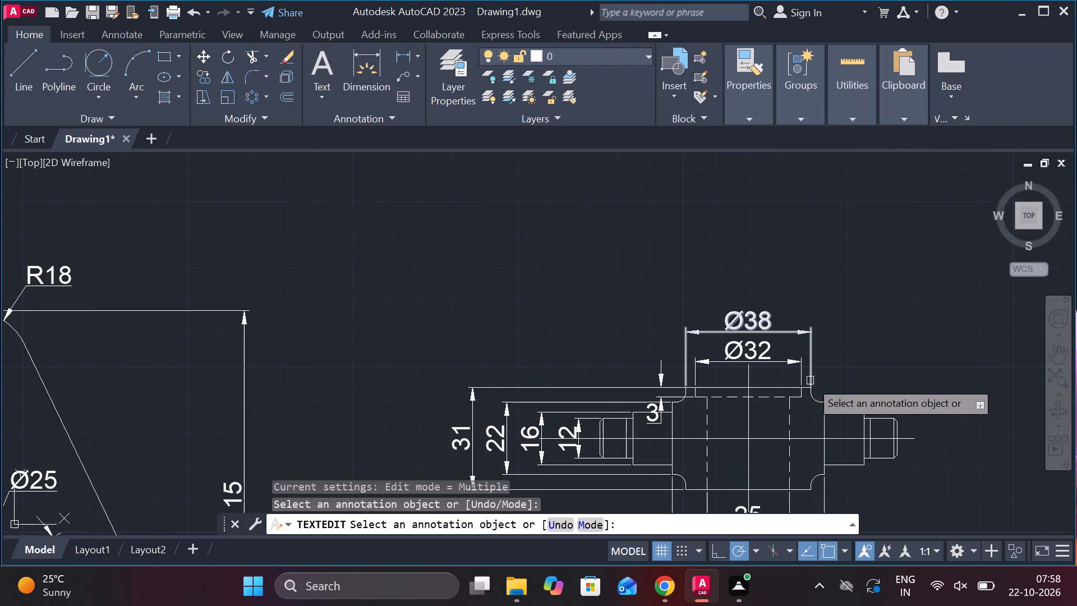
{"action": "middle_click_drag", "start_coordinate": [847, 369], "coordinate": [831, 293]}
{"action": "scroll", "coordinate": [518, 417], "scroll_direction": "up", "scroll_amount": 1}
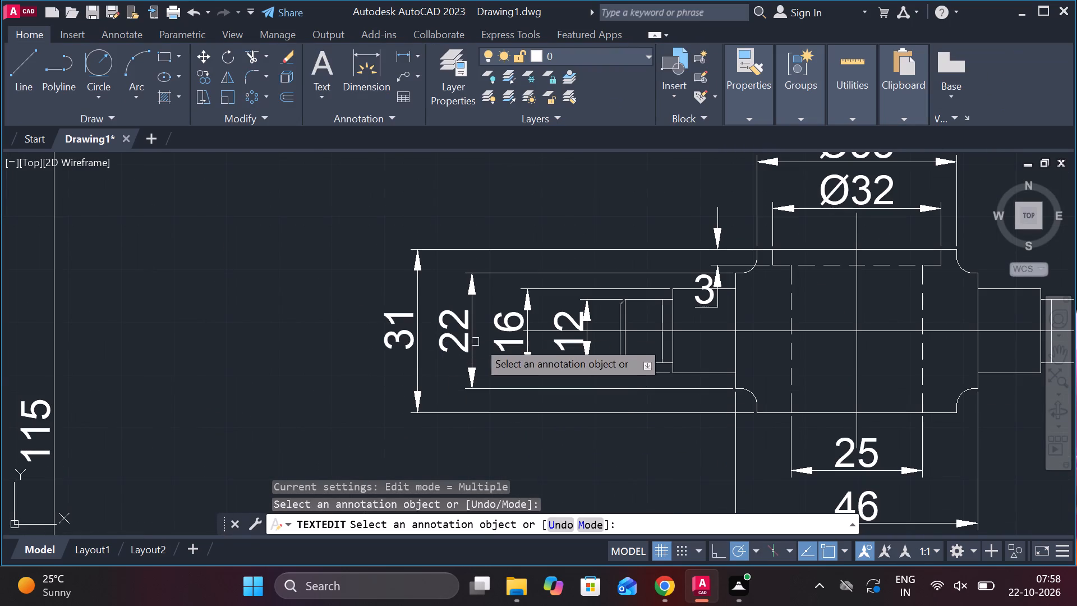
{"action": "double_click", "coordinate": [524, 328]}
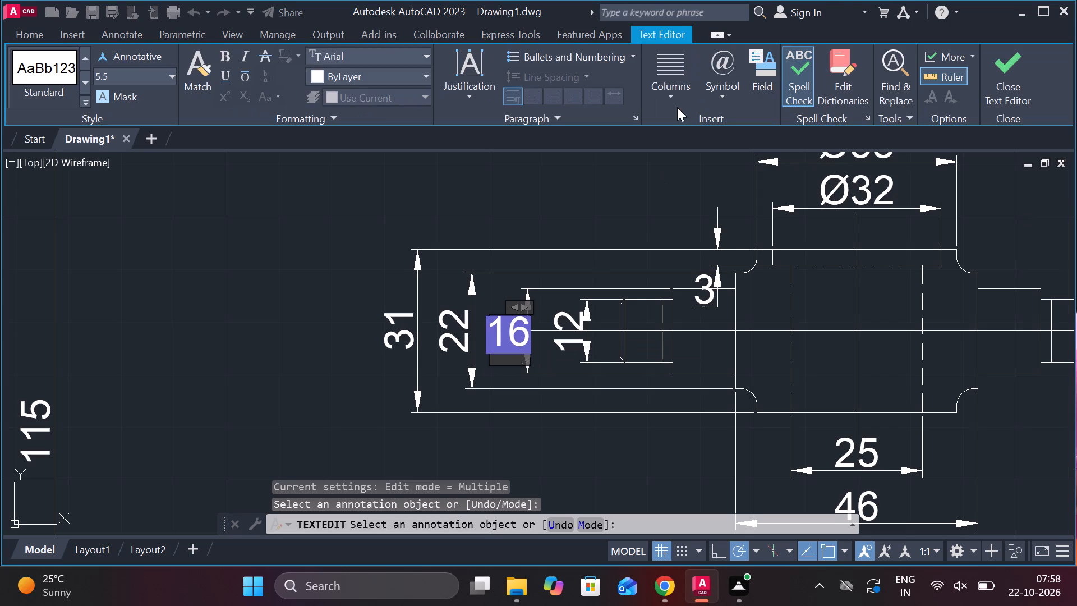
{"action": "left_click", "coordinate": [717, 98]}
{"action": "left_click", "coordinate": [770, 168]}
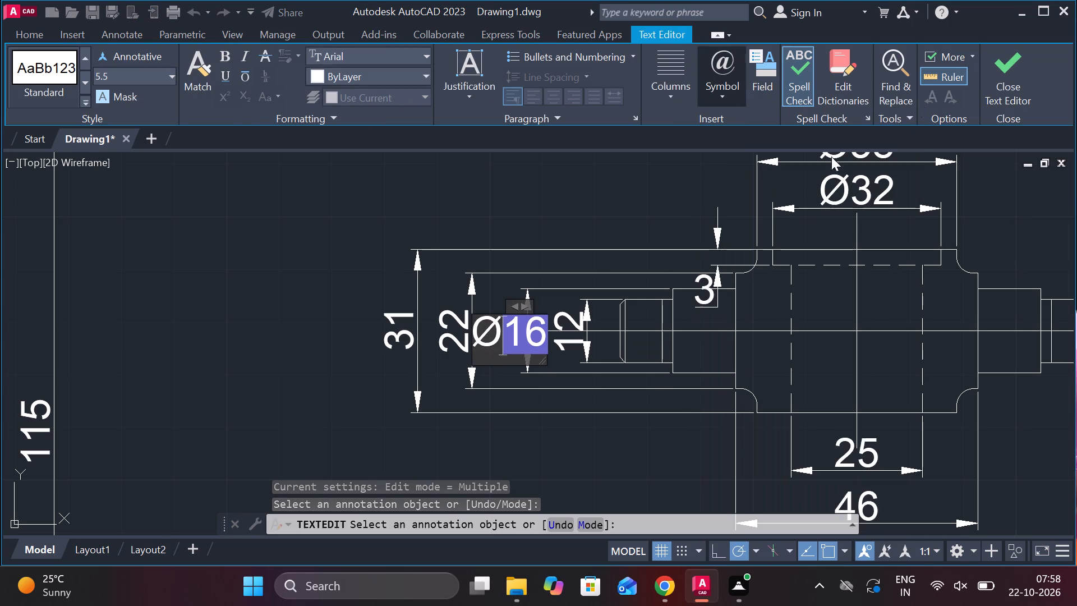
{"action": "left_click", "coordinate": [989, 68]}
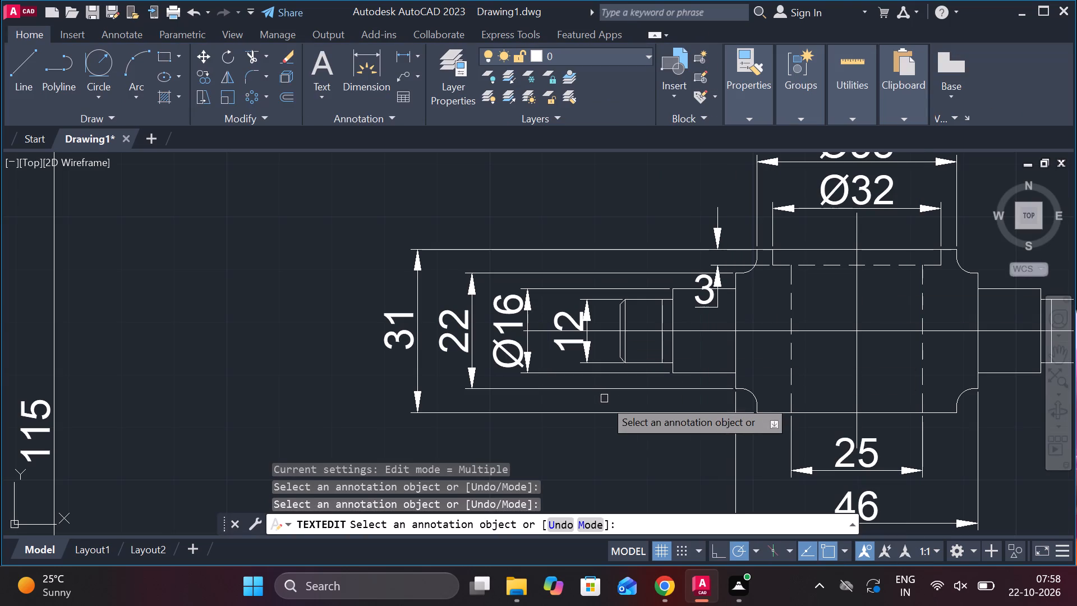
Prefix the 12 dimension at the shaft's left end with M so it reads M12.
{"action": "double_click", "coordinate": [586, 334]}
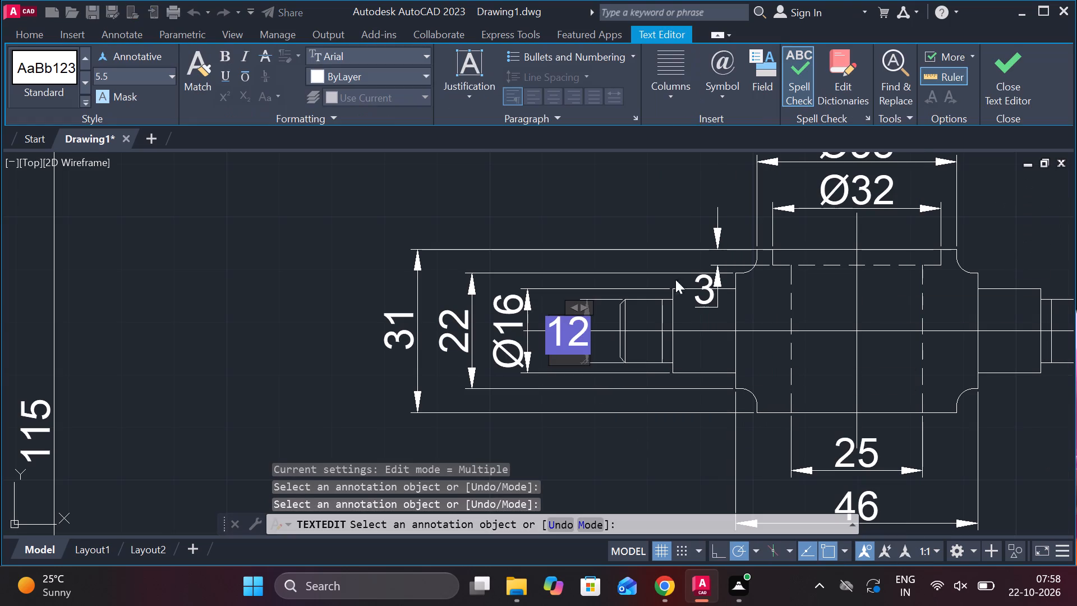
{"action": "key", "text": "m"}
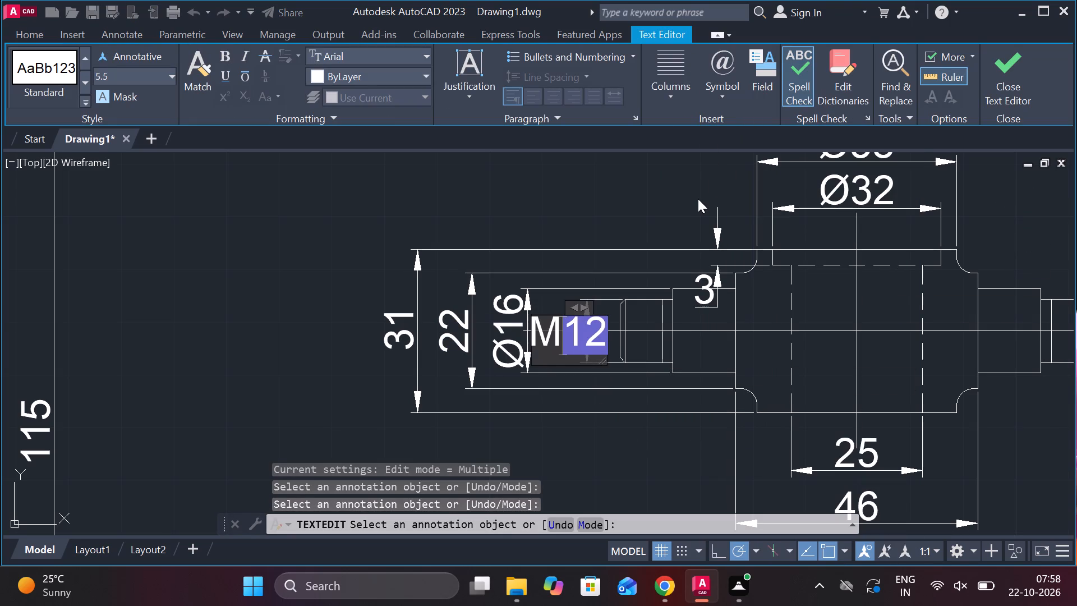
{"action": "left_click", "coordinate": [996, 85]}
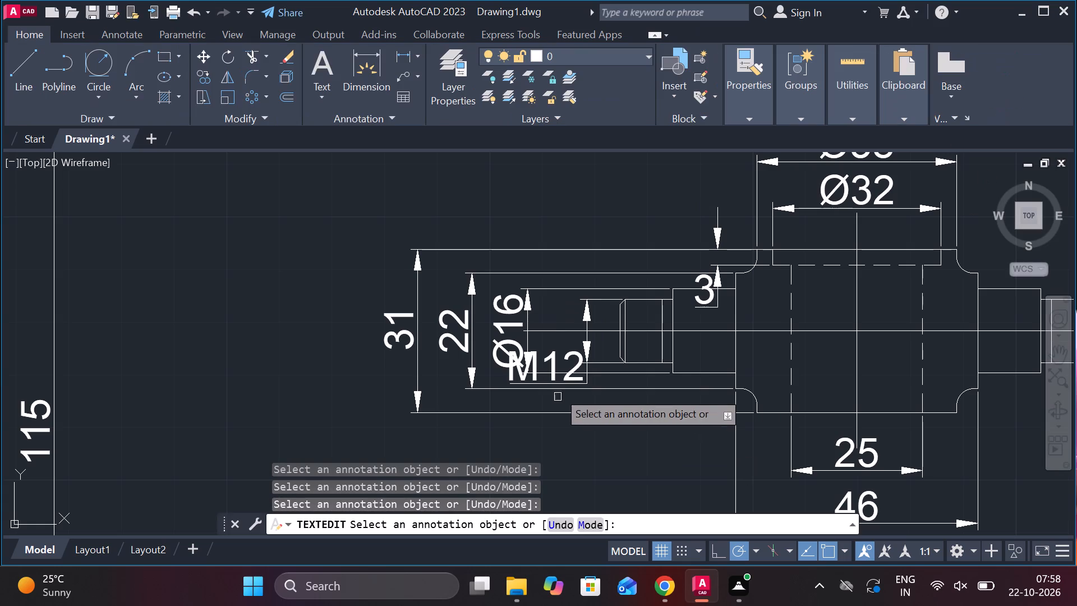
{"action": "key", "text": "Escape"}
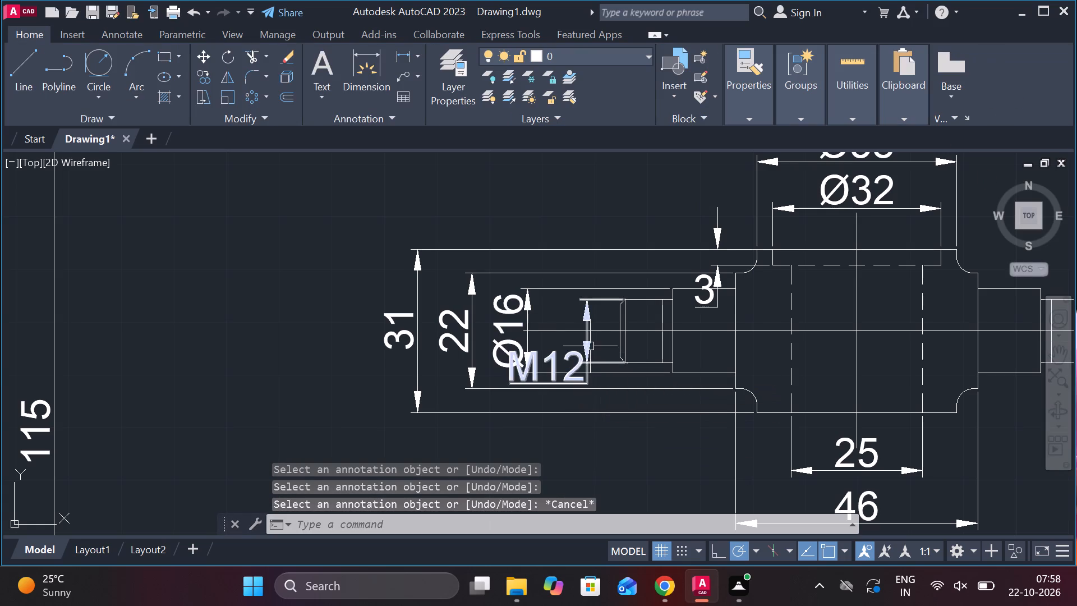
Move the M12 dimension text straight down, clear of the diameter 16 dimension and below the shaft's bottom edge.
{"action": "left_click", "coordinate": [590, 346]}
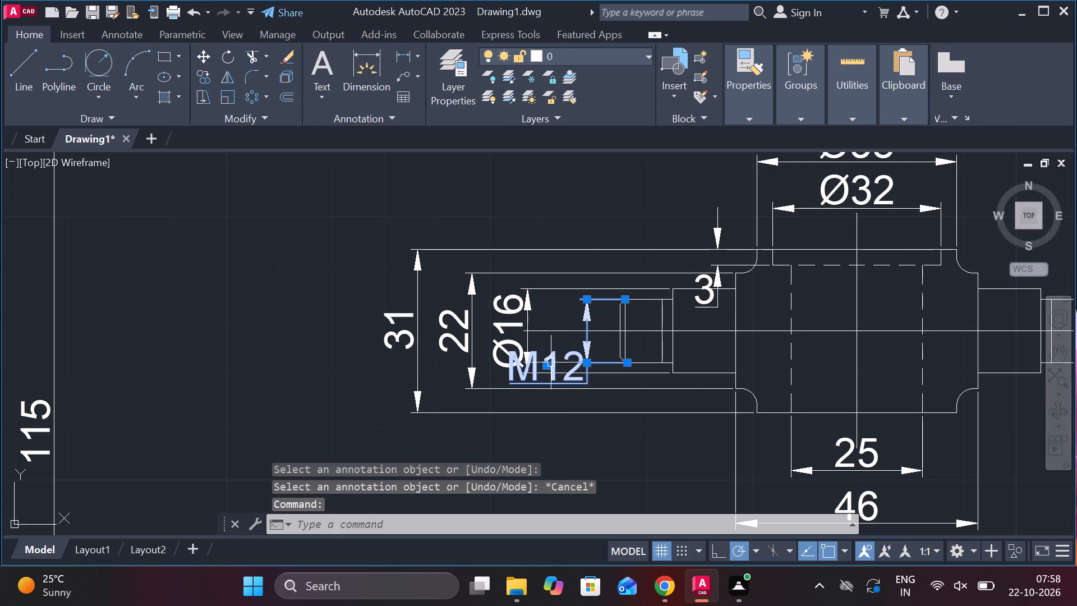
{"action": "left_click", "coordinate": [545, 368]}
{"action": "left_click", "coordinate": [544, 457]}
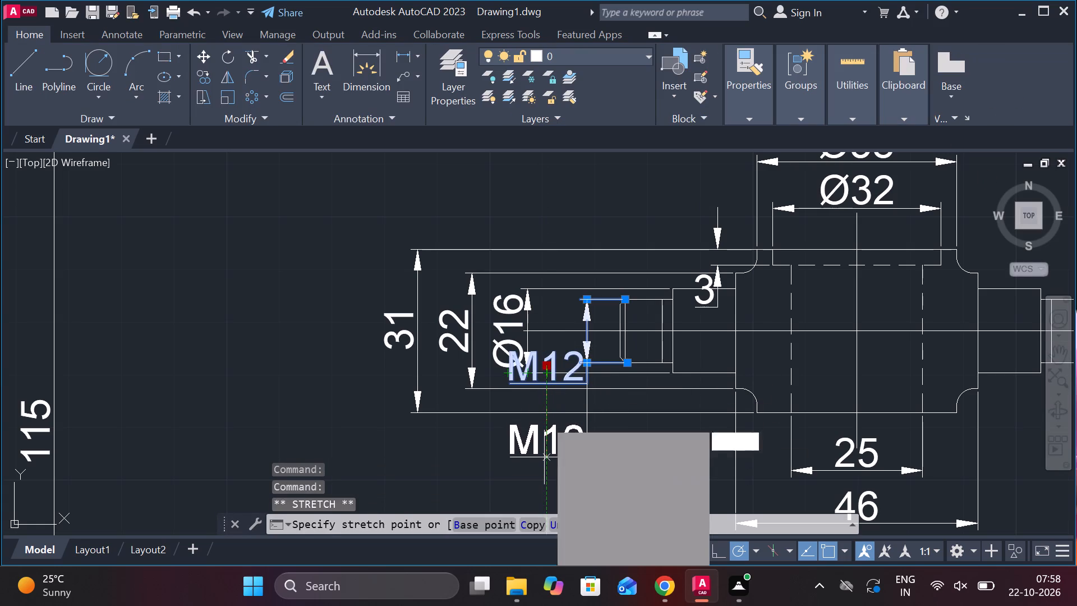
{"action": "key", "text": "Escape"}
Add a diameter symbol in front of the 25 dimension below the central body.
{"action": "middle_click_drag", "start_coordinate": [618, 457], "coordinate": [499, 351]}
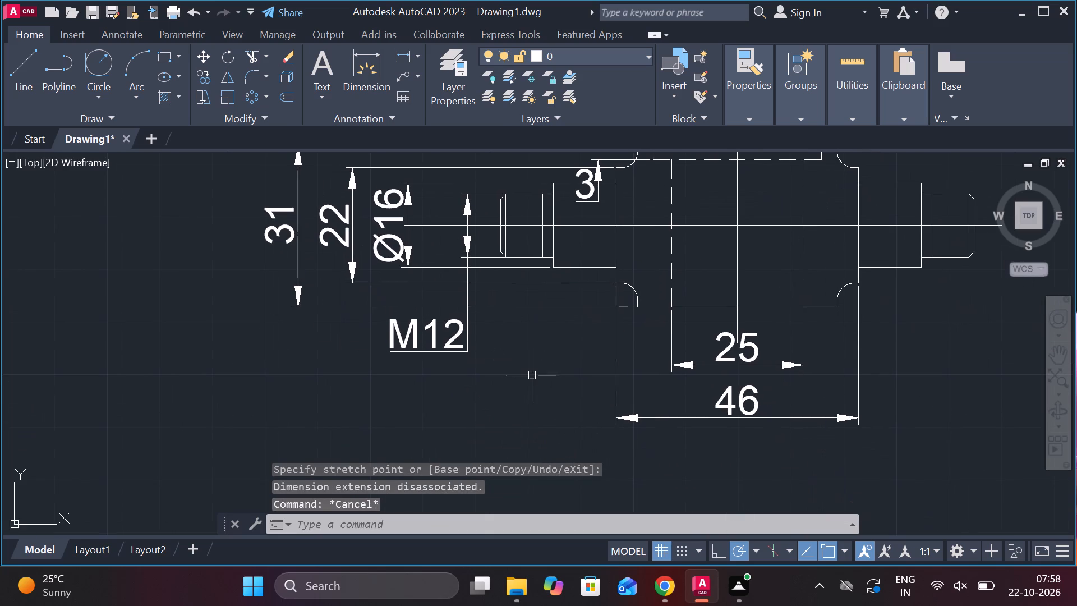
{"action": "scroll", "coordinate": [747, 369], "scroll_direction": "up", "scroll_amount": 1}
{"action": "middle_click_drag", "start_coordinate": [741, 368], "coordinate": [628, 368]}
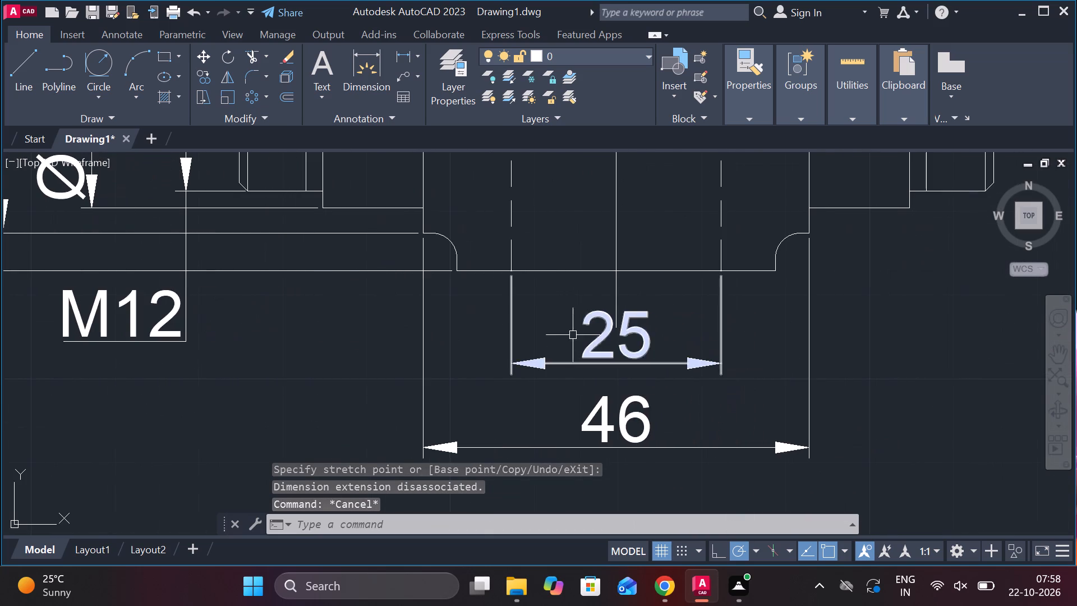
{"action": "double_click", "coordinate": [588, 327]}
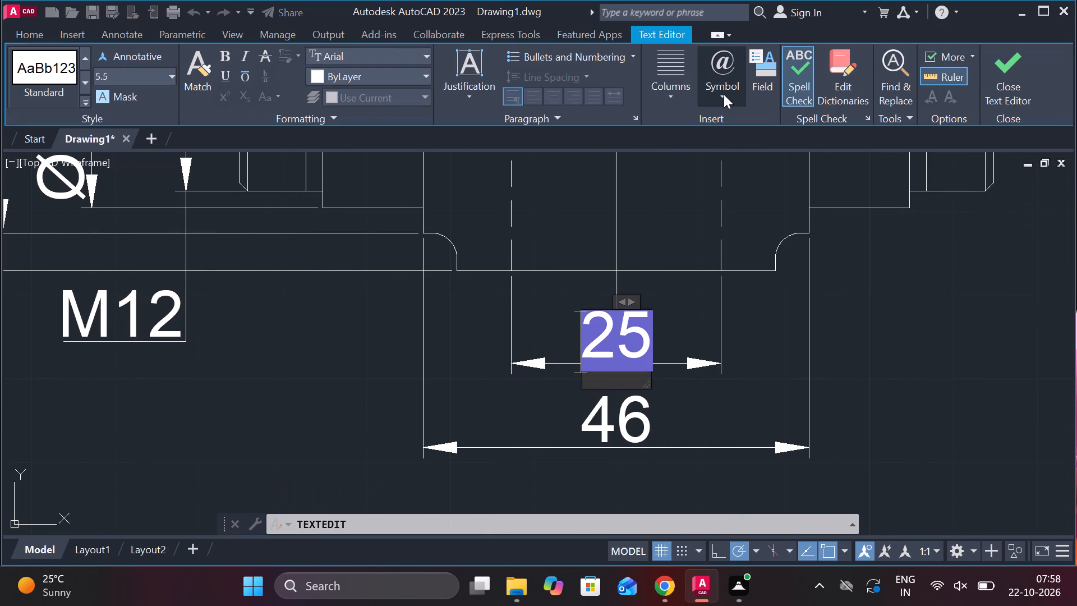
{"action": "left_click", "coordinate": [724, 94]}
{"action": "left_click", "coordinate": [743, 167]}
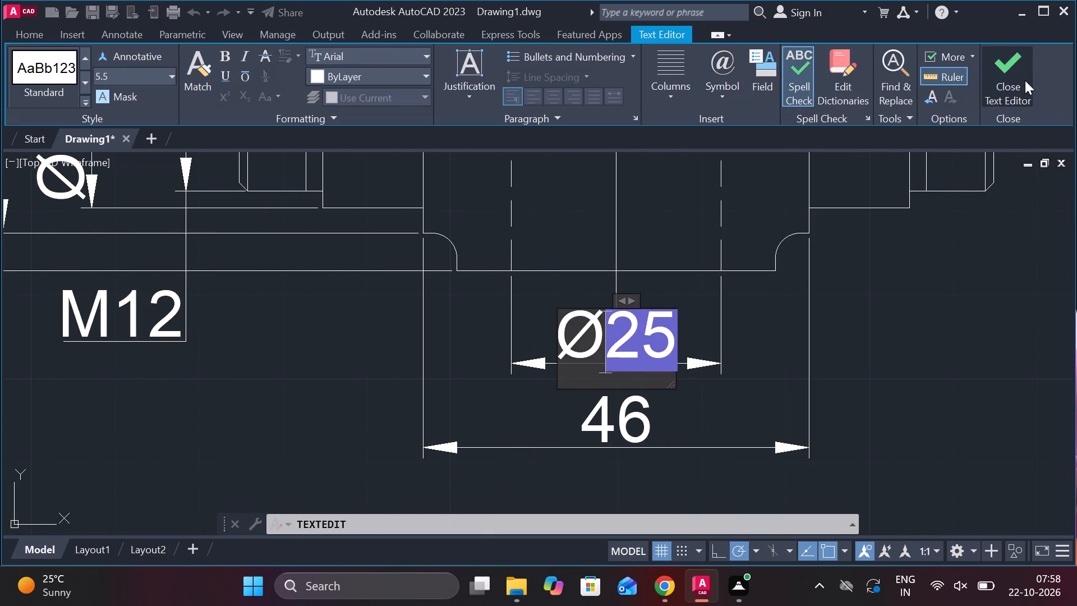
{"action": "left_click", "coordinate": [1023, 79]}
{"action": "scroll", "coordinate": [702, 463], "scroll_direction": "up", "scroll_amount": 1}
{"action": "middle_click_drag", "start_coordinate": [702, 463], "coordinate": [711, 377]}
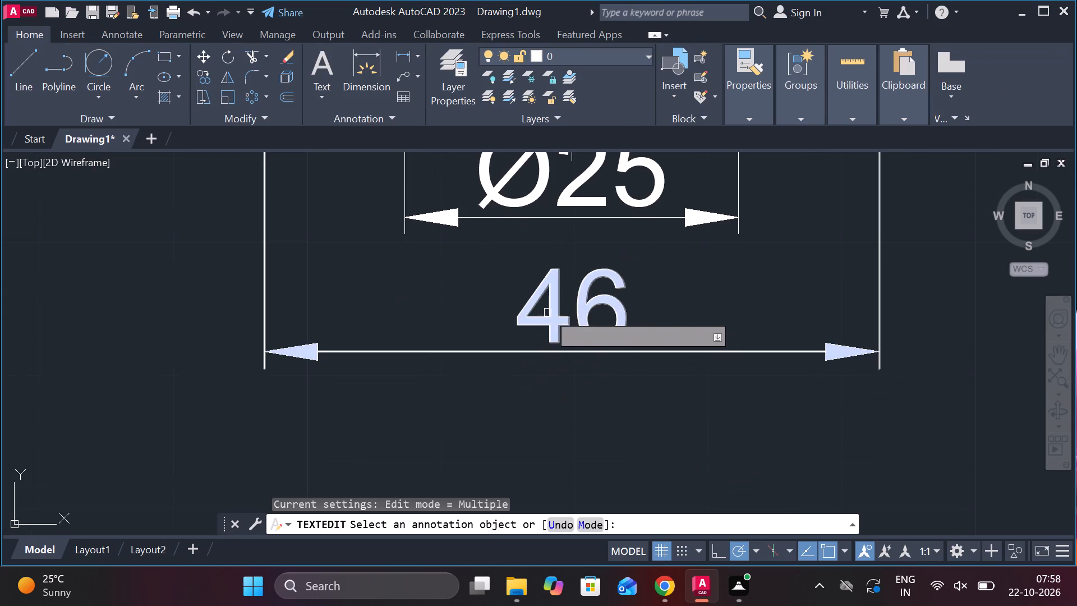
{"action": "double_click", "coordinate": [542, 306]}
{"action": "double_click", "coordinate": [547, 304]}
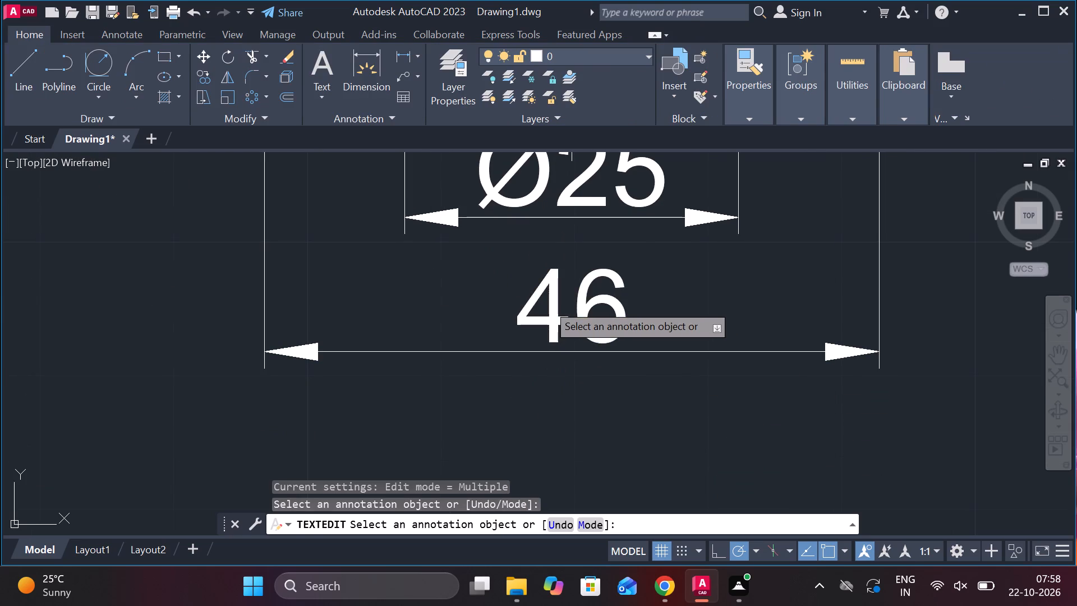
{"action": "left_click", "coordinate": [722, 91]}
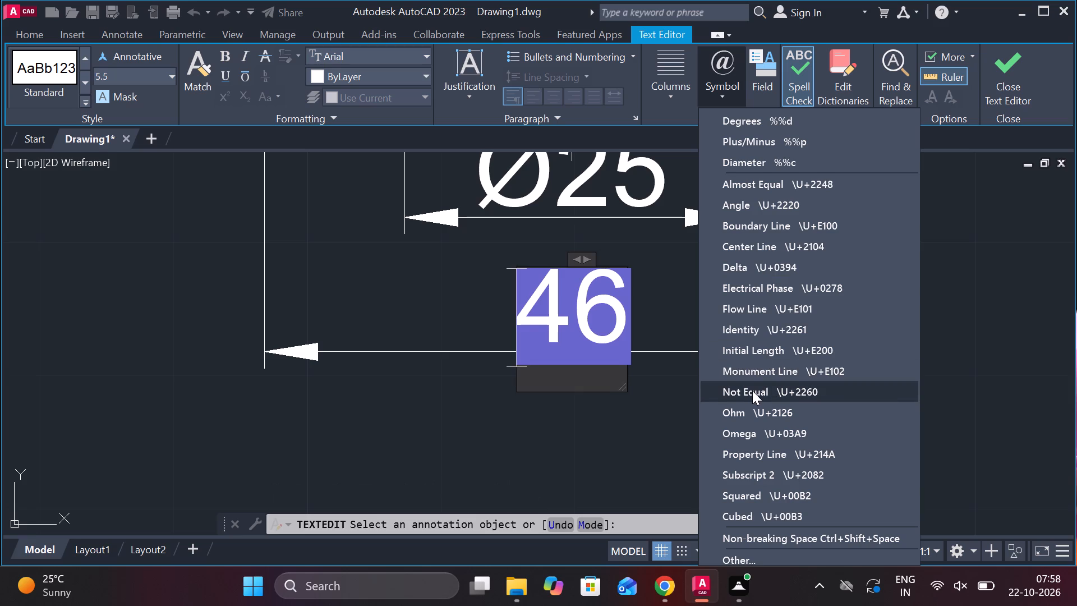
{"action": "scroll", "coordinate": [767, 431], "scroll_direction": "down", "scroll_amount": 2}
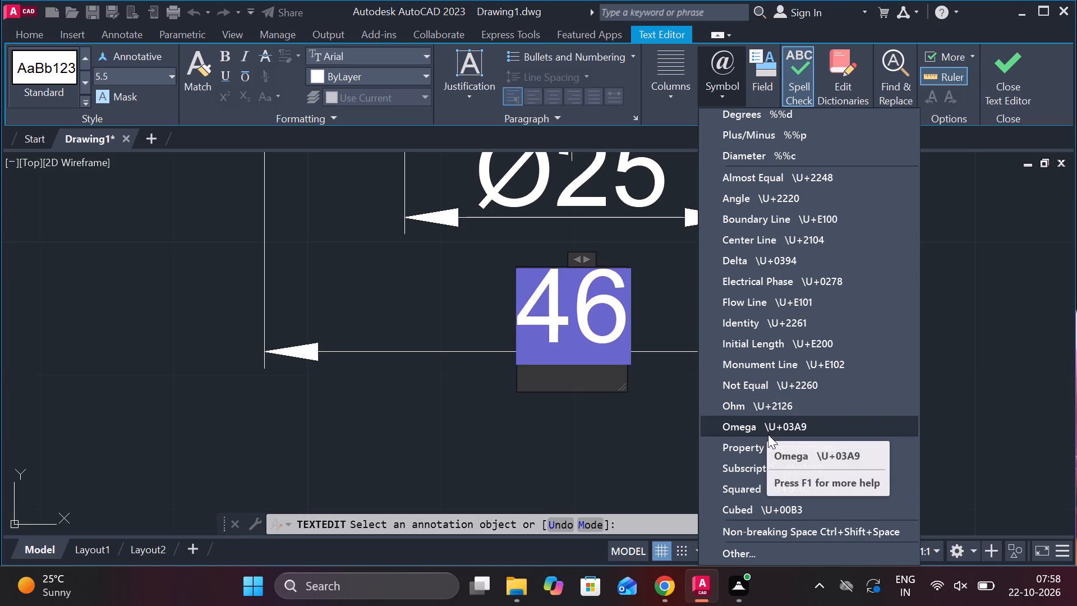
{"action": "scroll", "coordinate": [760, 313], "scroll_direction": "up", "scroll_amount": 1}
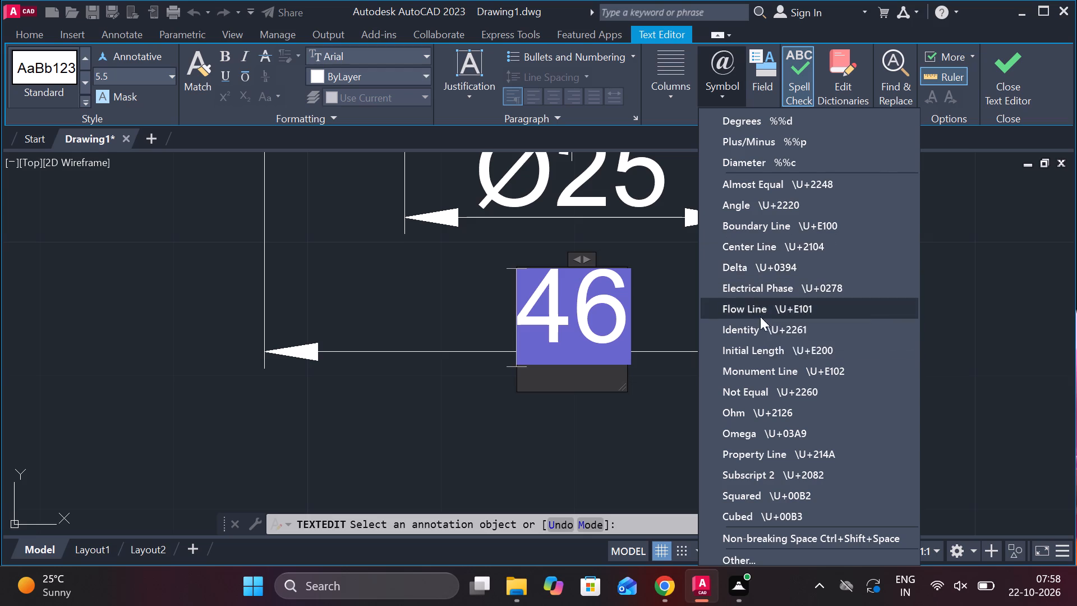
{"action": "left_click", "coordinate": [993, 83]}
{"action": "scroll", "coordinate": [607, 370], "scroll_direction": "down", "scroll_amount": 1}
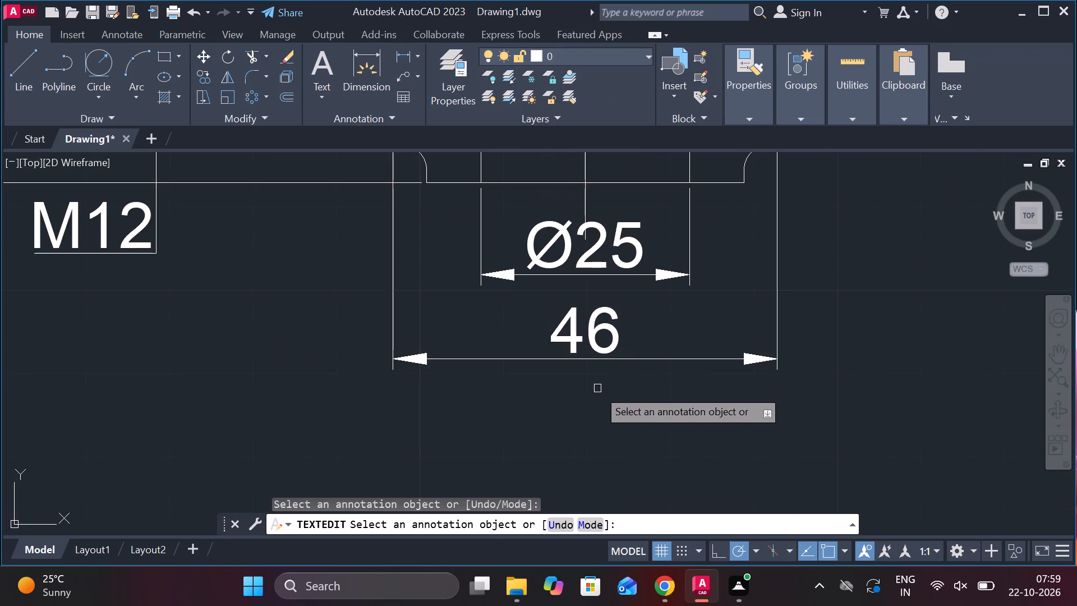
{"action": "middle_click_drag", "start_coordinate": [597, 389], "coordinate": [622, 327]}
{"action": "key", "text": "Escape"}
Draw a 3 by 3 square just below the 46 dimension under the central body.
{"action": "scroll", "coordinate": [560, 369], "scroll_direction": "down", "scroll_amount": 1}
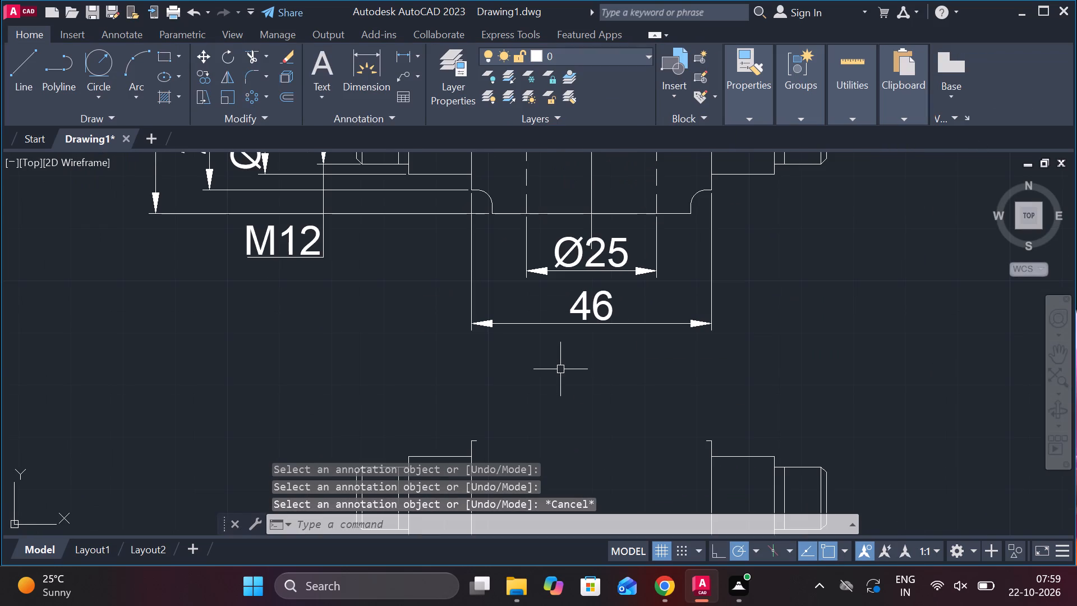
{"action": "left_click", "coordinate": [164, 57]}
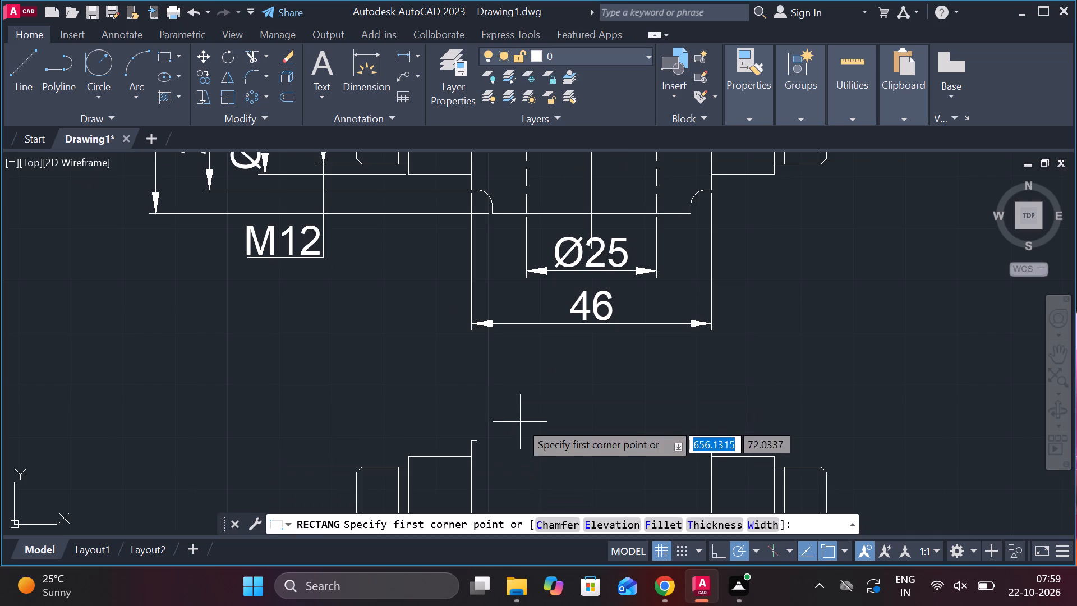
{"action": "left_click", "coordinate": [514, 352]}
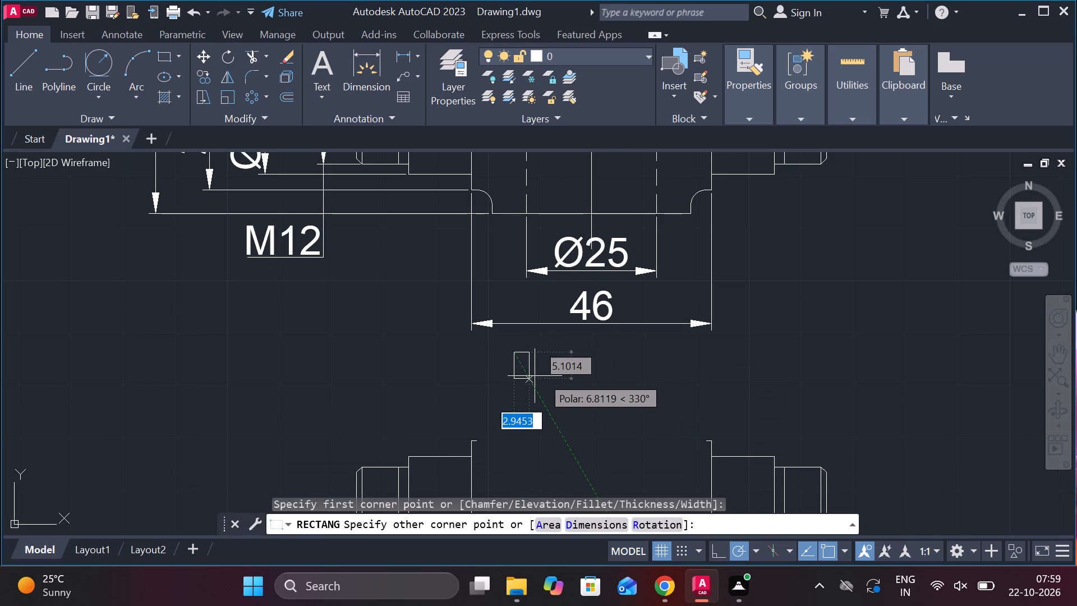
{"action": "key", "text": "3"}
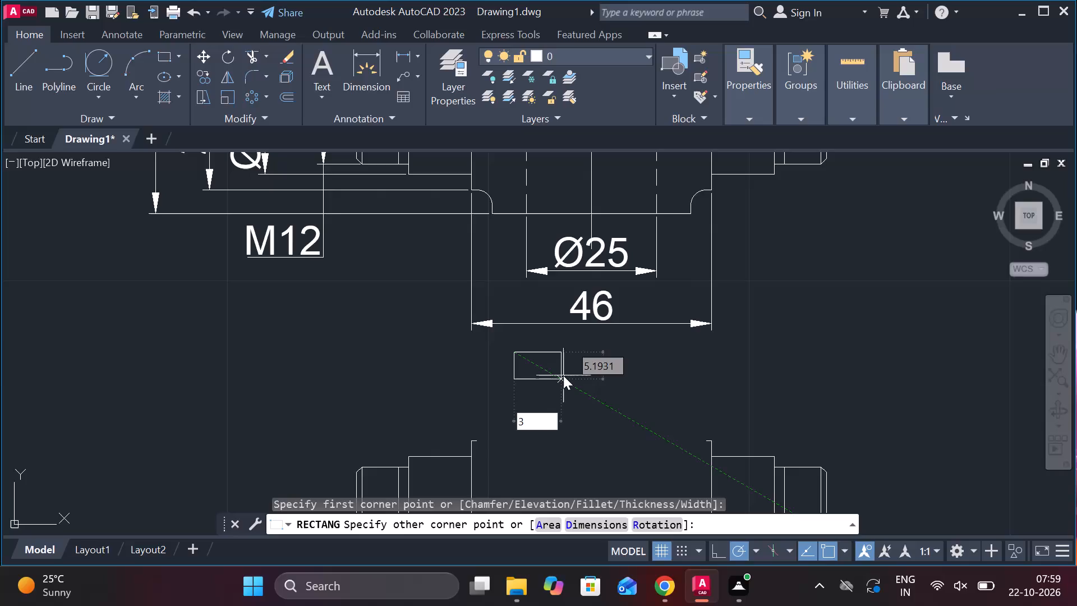
{"action": "key", "text": "Tab"}
{"action": "key", "text": "3"}
{"action": "key", "text": "Return"}
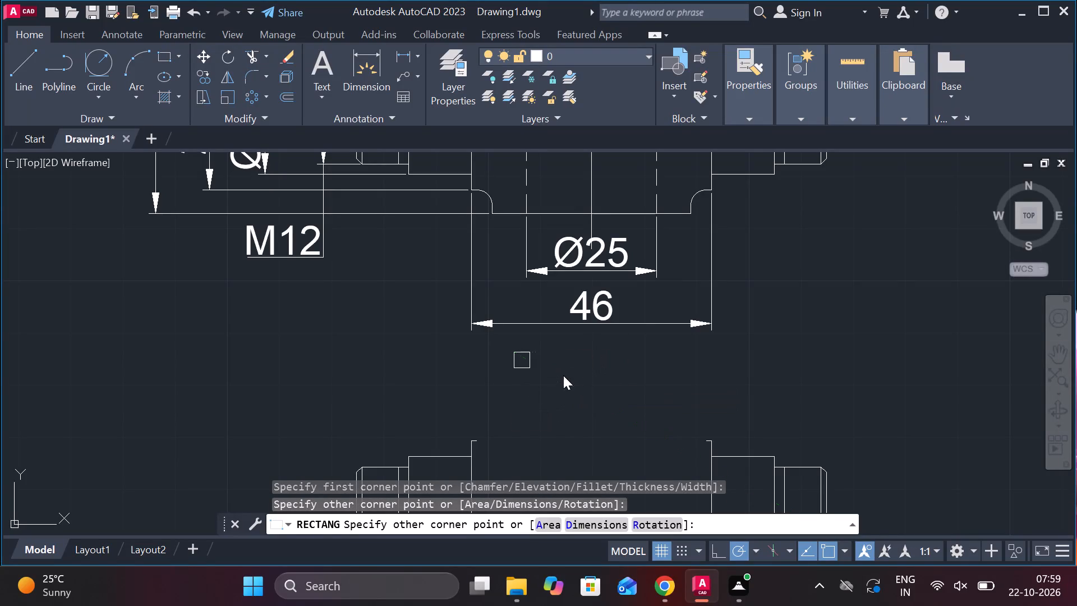
Move the small square directly in front of the 46 dimension text as its square-section symbol.
{"action": "left_click_drag", "start_coordinate": [478, 341], "coordinate": [486, 341]}
{"action": "left_click", "coordinate": [568, 388]}
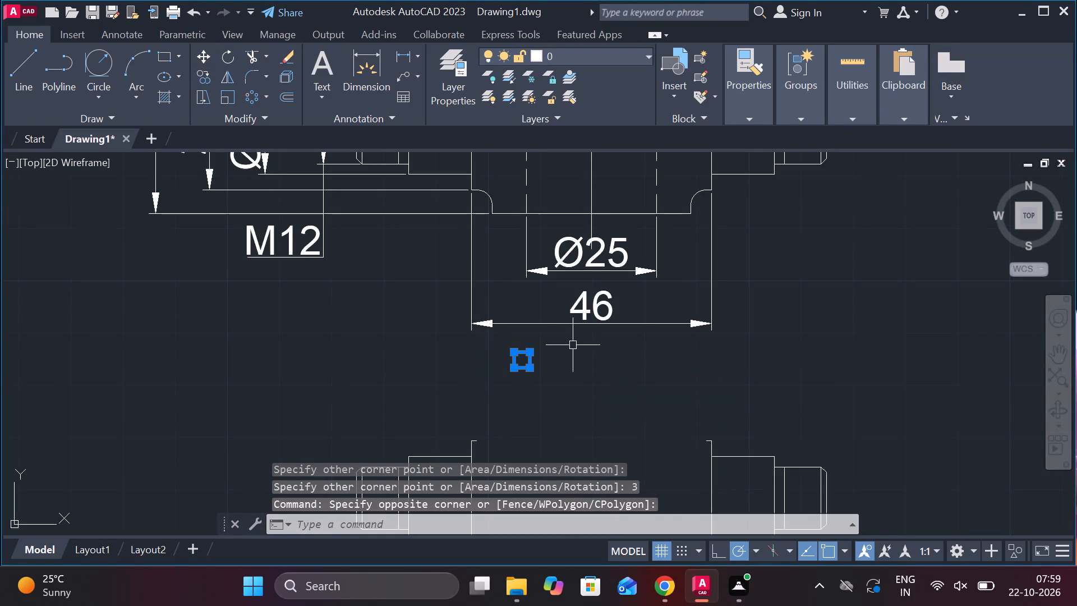
{"action": "key", "text": "m"}
{"action": "key", "text": "Return"}
{"action": "scroll", "coordinate": [513, 346], "scroll_direction": "up", "scroll_amount": 2}
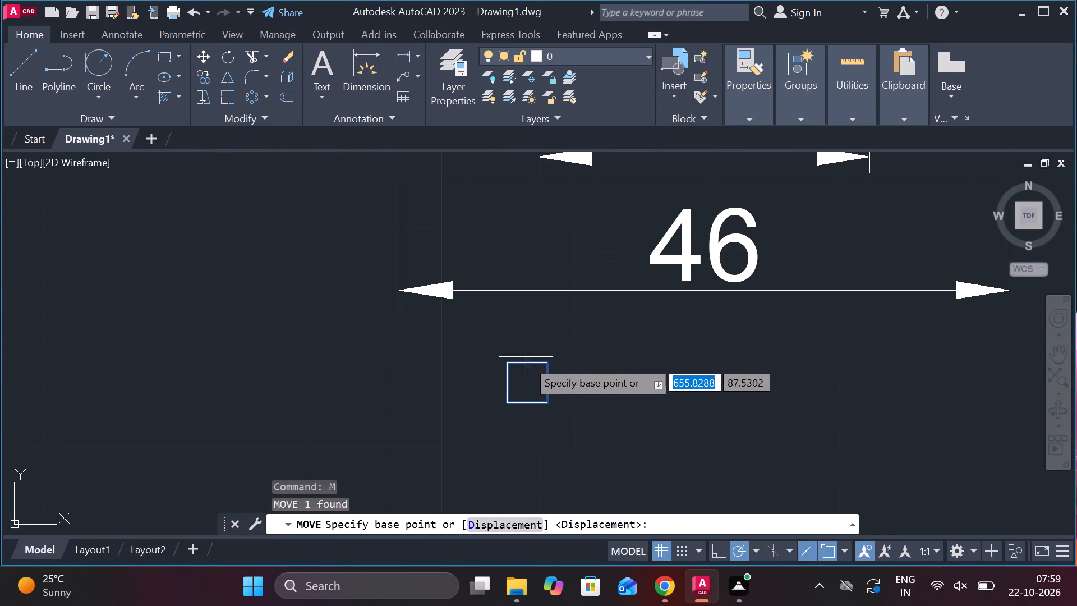
{"action": "left_click", "coordinate": [527, 381]}
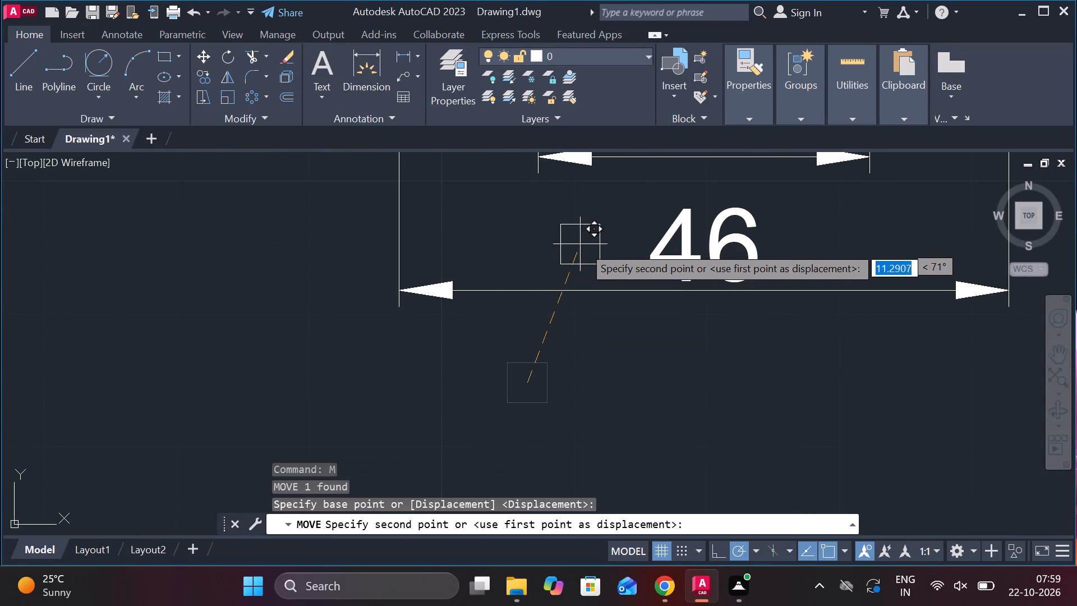
{"action": "left_click", "coordinate": [601, 249]}
{"action": "scroll", "coordinate": [627, 315], "scroll_direction": "down", "scroll_amount": 2}
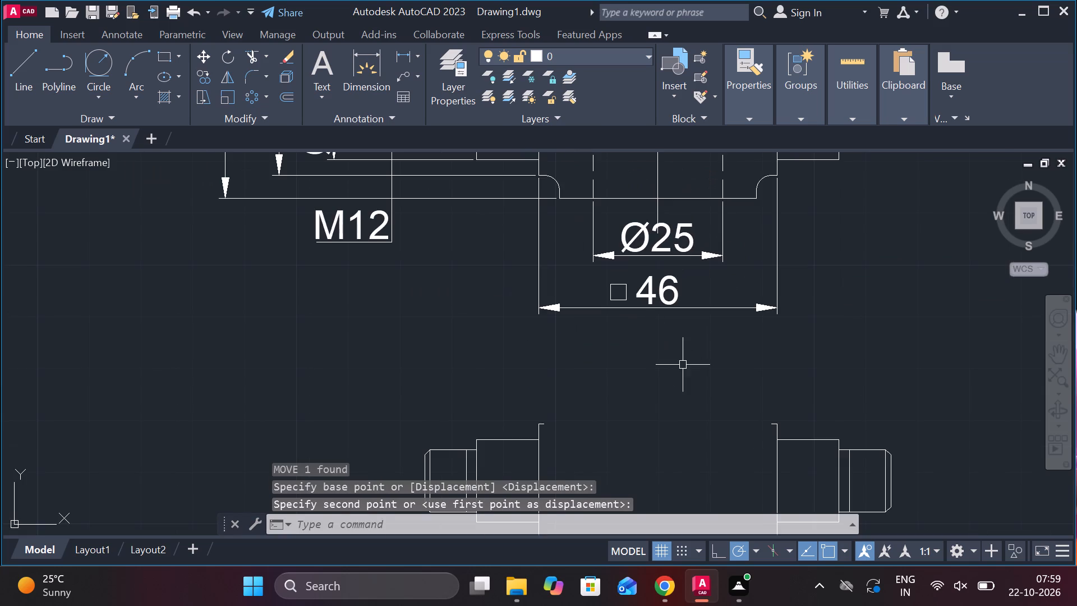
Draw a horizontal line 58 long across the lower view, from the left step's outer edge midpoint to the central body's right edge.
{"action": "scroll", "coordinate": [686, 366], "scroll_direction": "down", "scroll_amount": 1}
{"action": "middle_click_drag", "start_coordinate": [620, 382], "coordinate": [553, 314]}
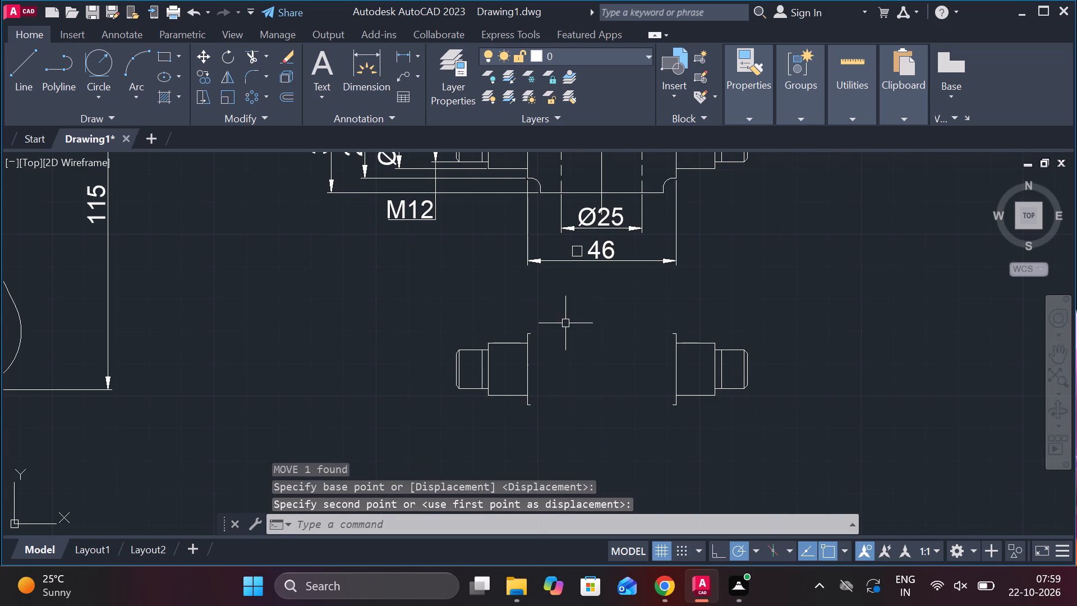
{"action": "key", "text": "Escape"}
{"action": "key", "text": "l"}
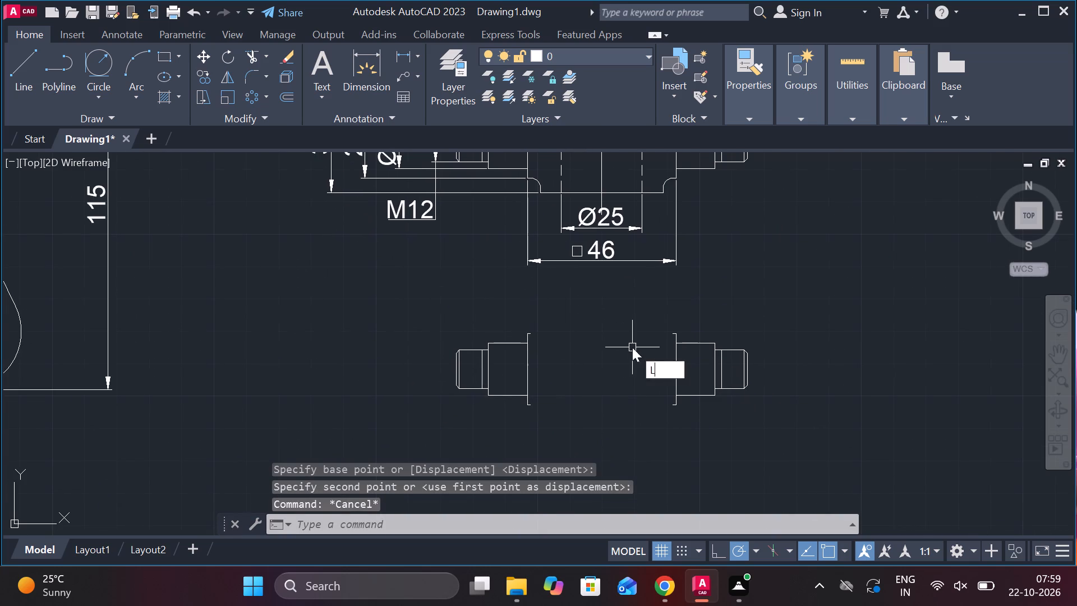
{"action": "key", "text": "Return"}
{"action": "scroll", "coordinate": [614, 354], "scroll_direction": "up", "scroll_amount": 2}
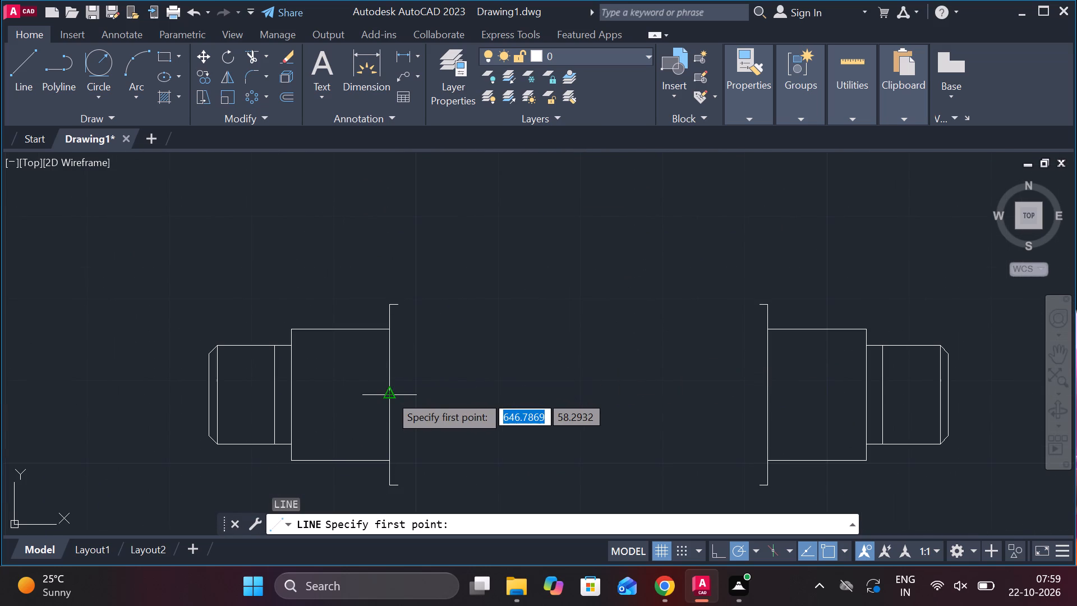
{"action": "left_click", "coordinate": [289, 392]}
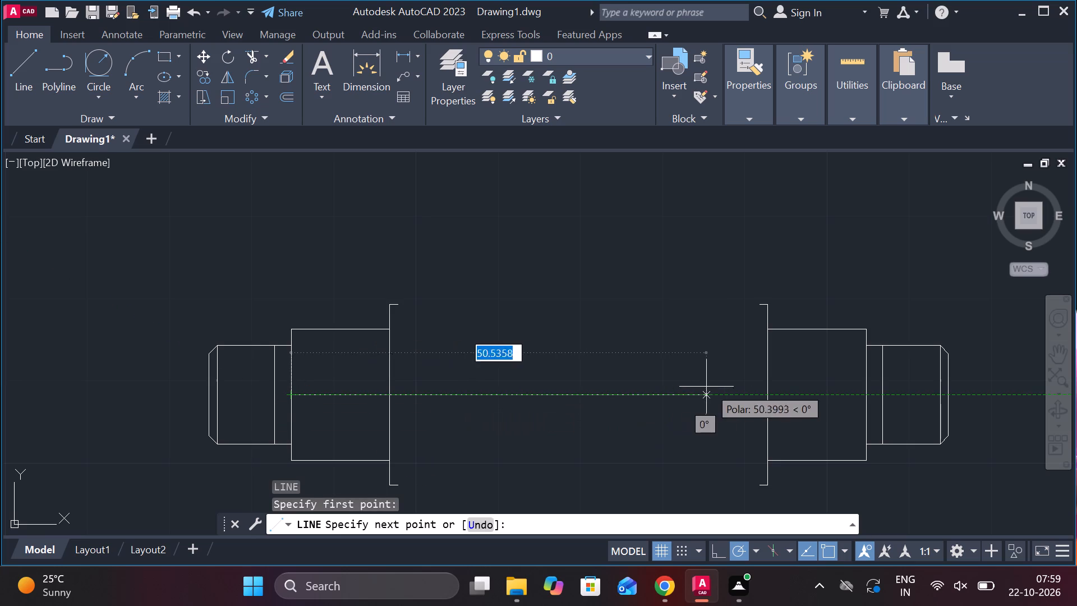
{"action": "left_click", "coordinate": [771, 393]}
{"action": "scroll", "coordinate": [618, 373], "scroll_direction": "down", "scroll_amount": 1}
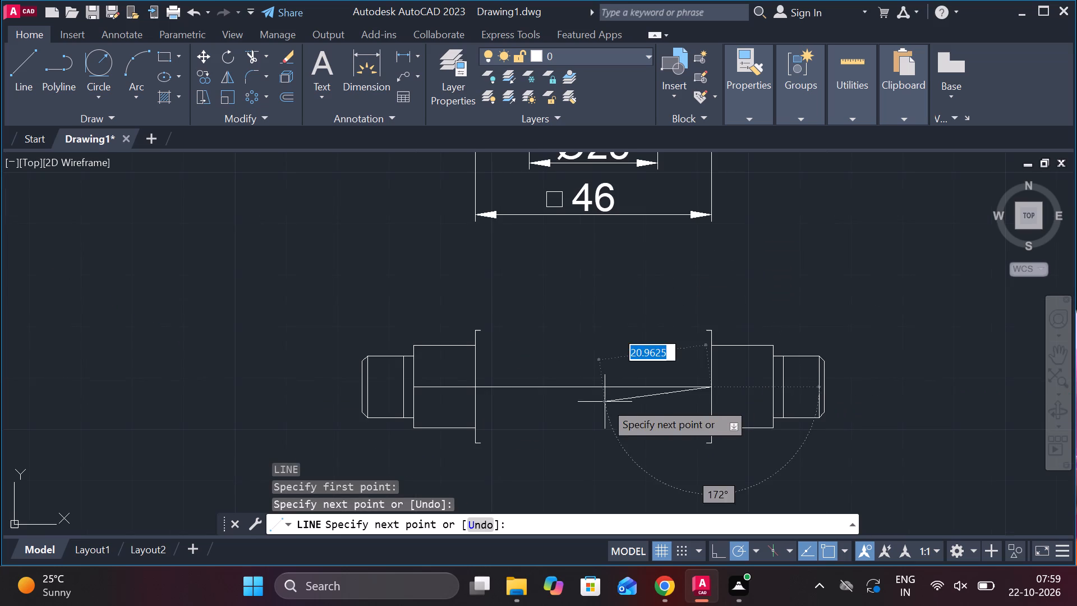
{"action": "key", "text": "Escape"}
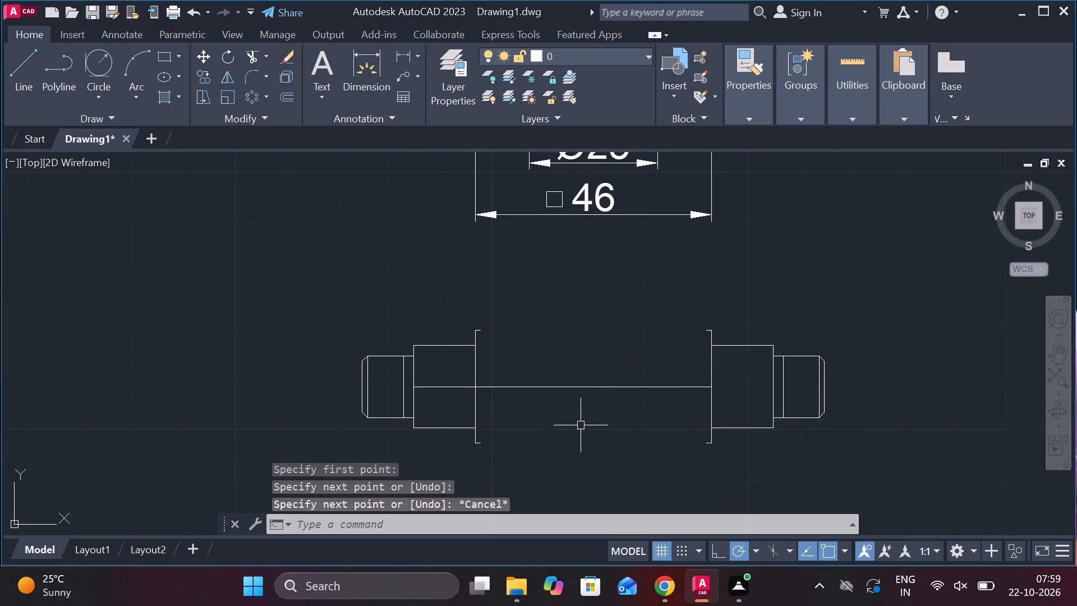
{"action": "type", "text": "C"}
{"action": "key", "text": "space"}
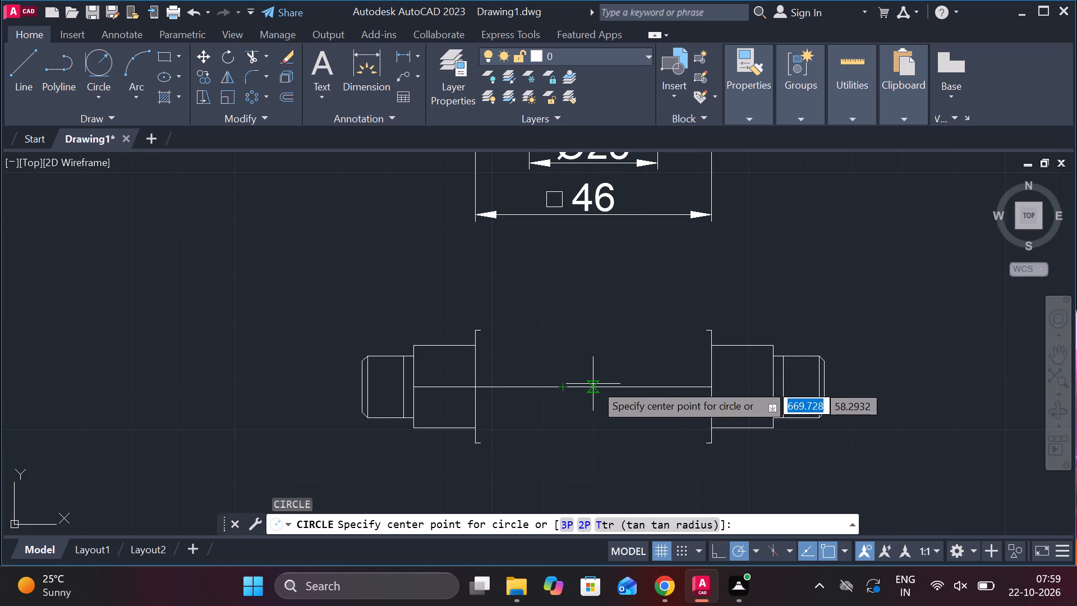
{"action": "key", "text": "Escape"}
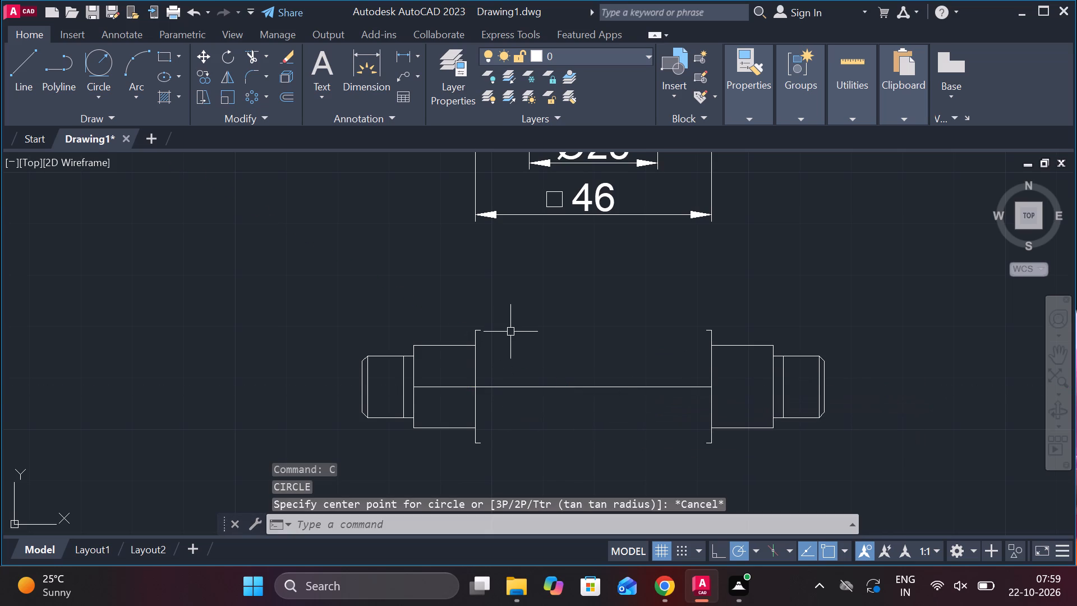
Extend the short top and bottom edge stubs of the lower view's central body across to its opposite side.
{"action": "scroll", "coordinate": [511, 332], "scroll_direction": "up", "scroll_amount": 1}
{"action": "key", "text": "Escape"}
{"action": "type", "text": "EX"}
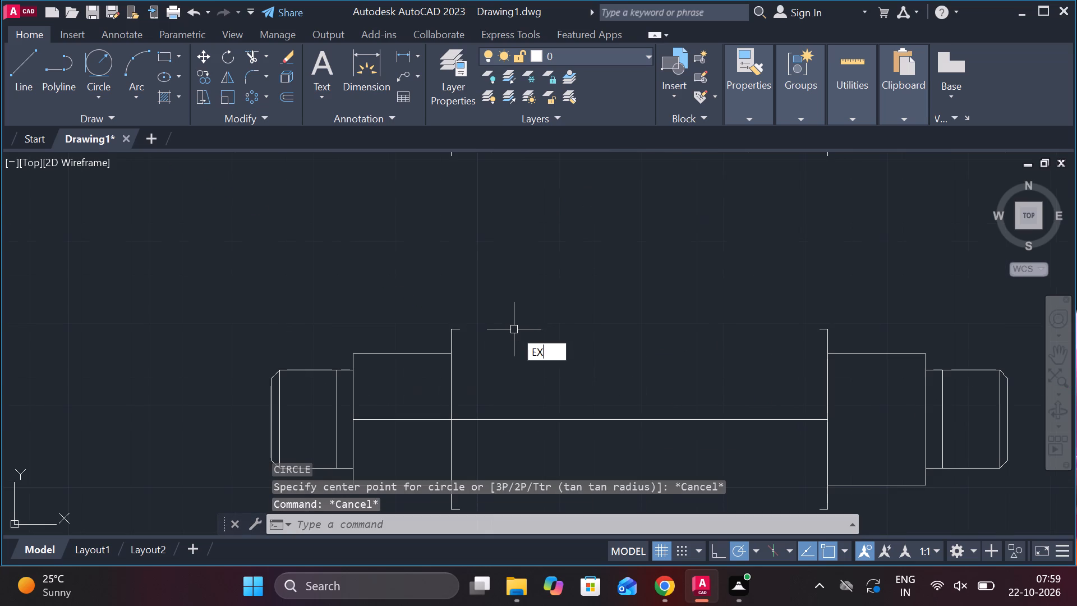
{"action": "key", "text": "space"}
{"action": "left_click", "coordinate": [463, 329]}
{"action": "scroll", "coordinate": [538, 377], "scroll_direction": "down", "scroll_amount": 1}
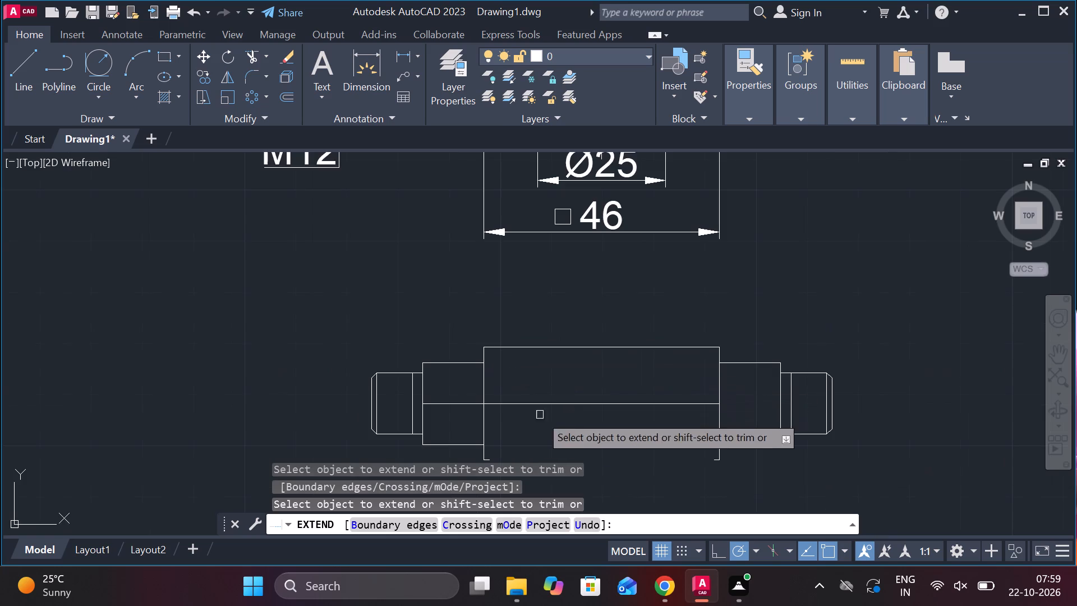
{"action": "middle_click_drag", "start_coordinate": [505, 431], "coordinate": [506, 373]}
{"action": "left_click", "coordinate": [493, 401]}
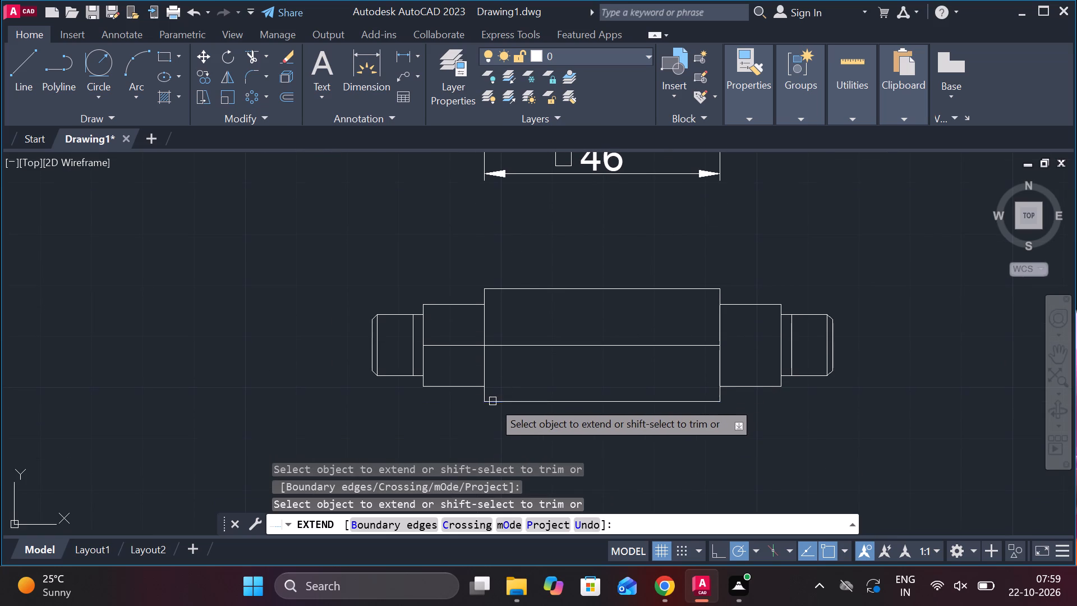
{"action": "key", "text": "Escape"}
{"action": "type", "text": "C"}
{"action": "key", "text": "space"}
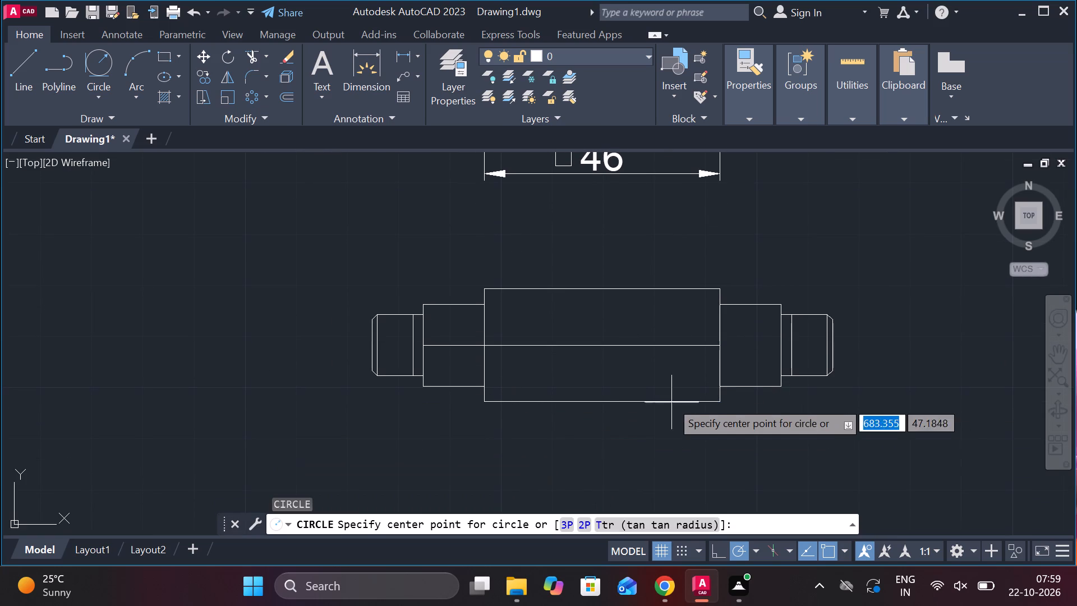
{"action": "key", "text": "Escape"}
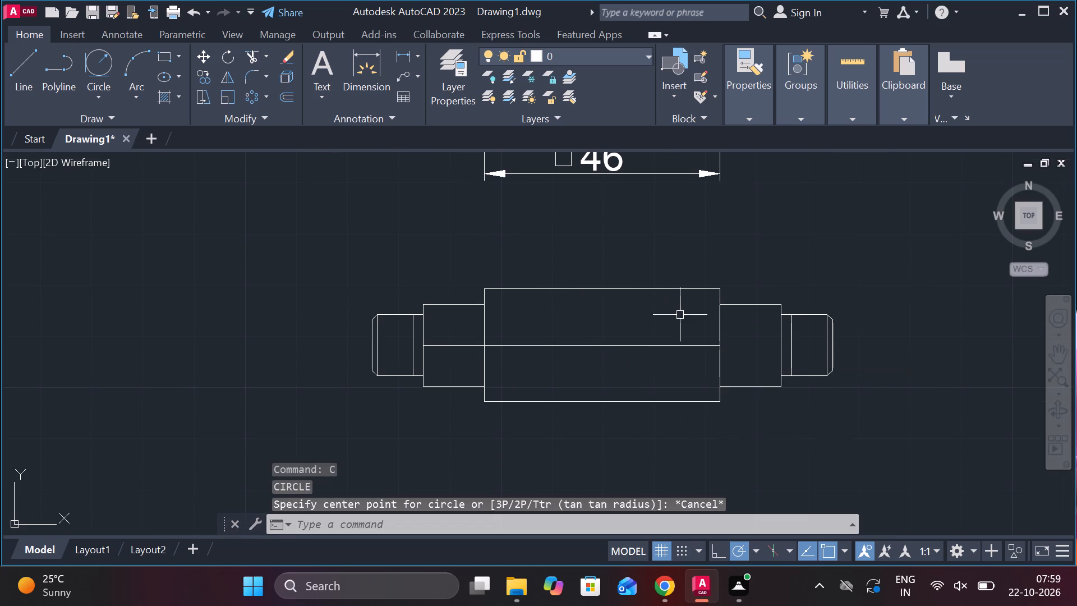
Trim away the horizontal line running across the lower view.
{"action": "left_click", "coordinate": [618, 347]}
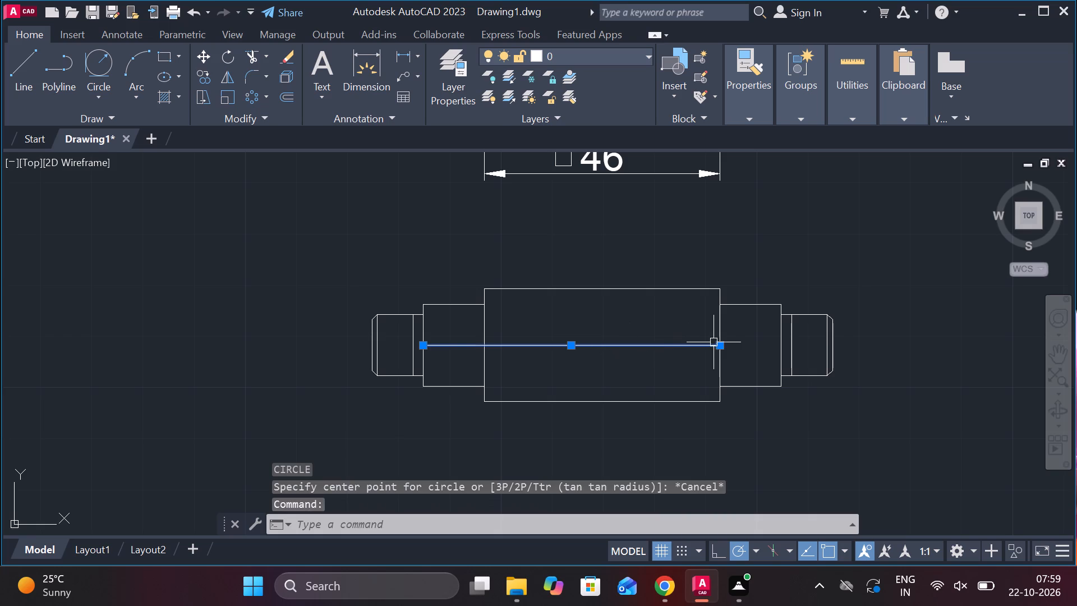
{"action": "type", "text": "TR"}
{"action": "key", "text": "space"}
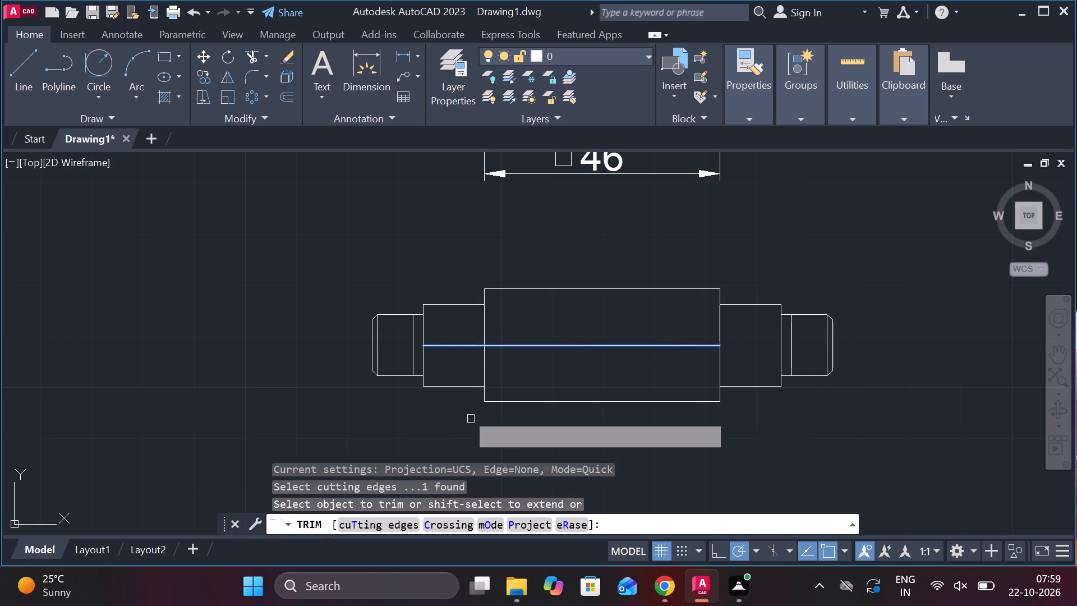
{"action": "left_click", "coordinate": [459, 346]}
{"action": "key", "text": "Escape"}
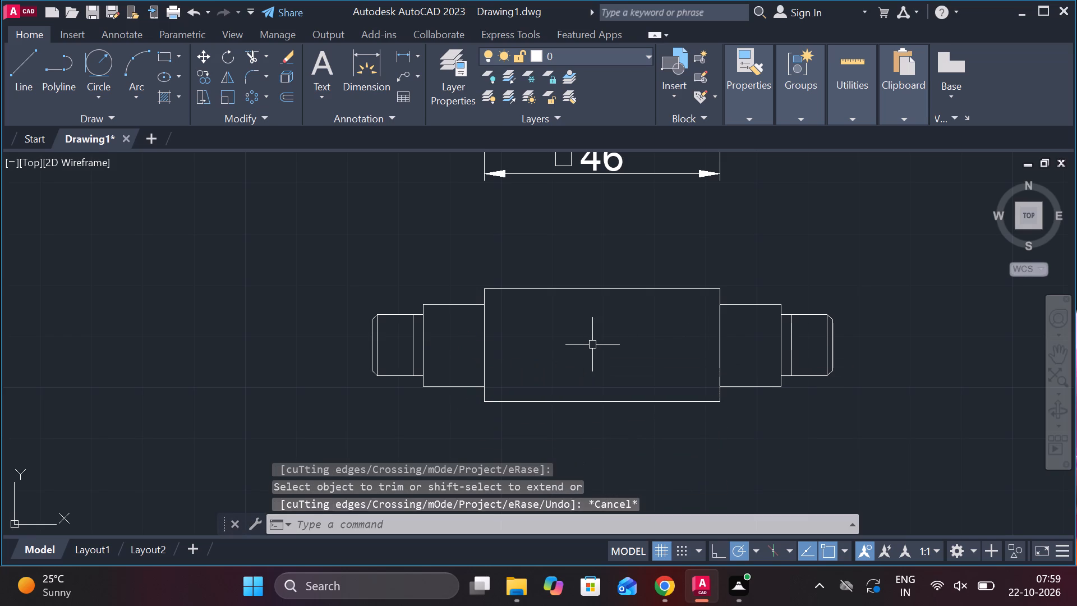
Draw vertical and horizontal lines crossing at the centre of the lower view's central body, joining the midpoints of its opposite edges.
{"action": "key", "text": "l"}
{"action": "key", "text": "Return"}
{"action": "left_click", "coordinate": [599, 291]}
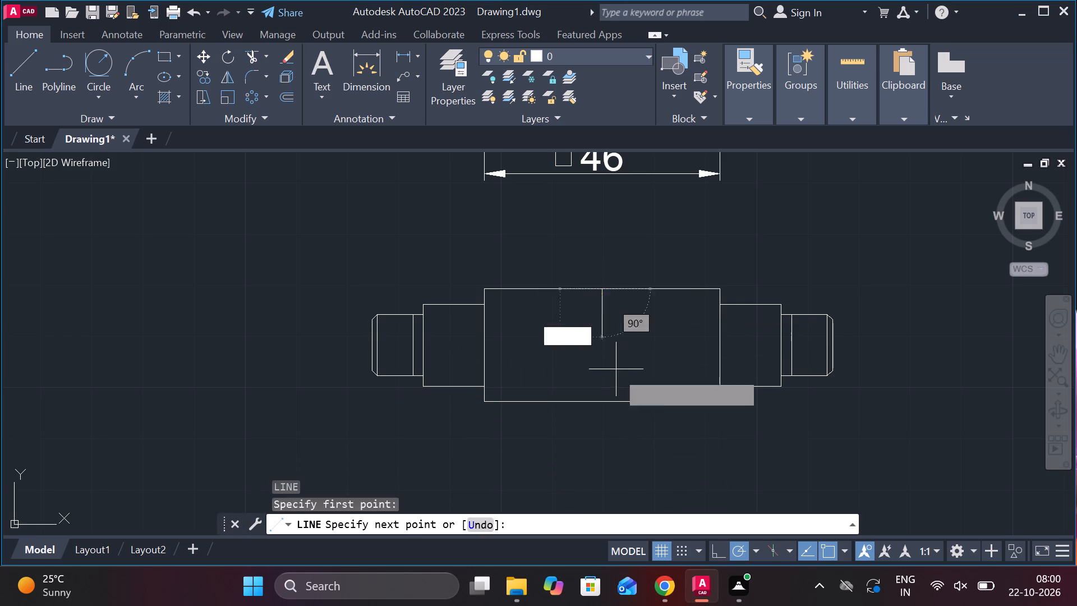
{"action": "left_click", "coordinate": [596, 399]}
{"action": "key", "text": "Escape"}
{"action": "key", "text": "space"}
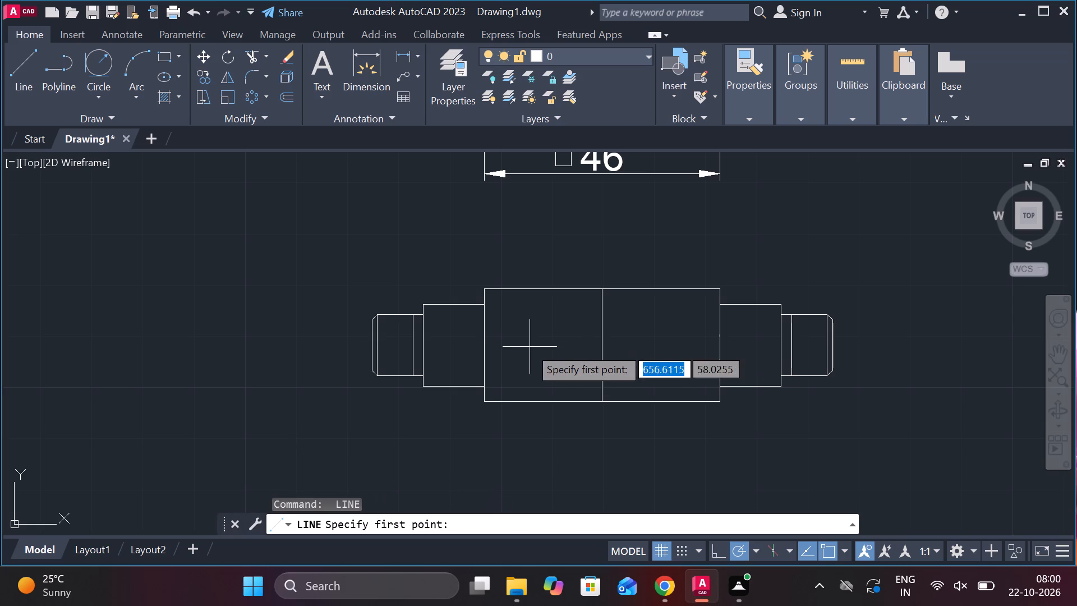
{"action": "left_click", "coordinate": [483, 342]}
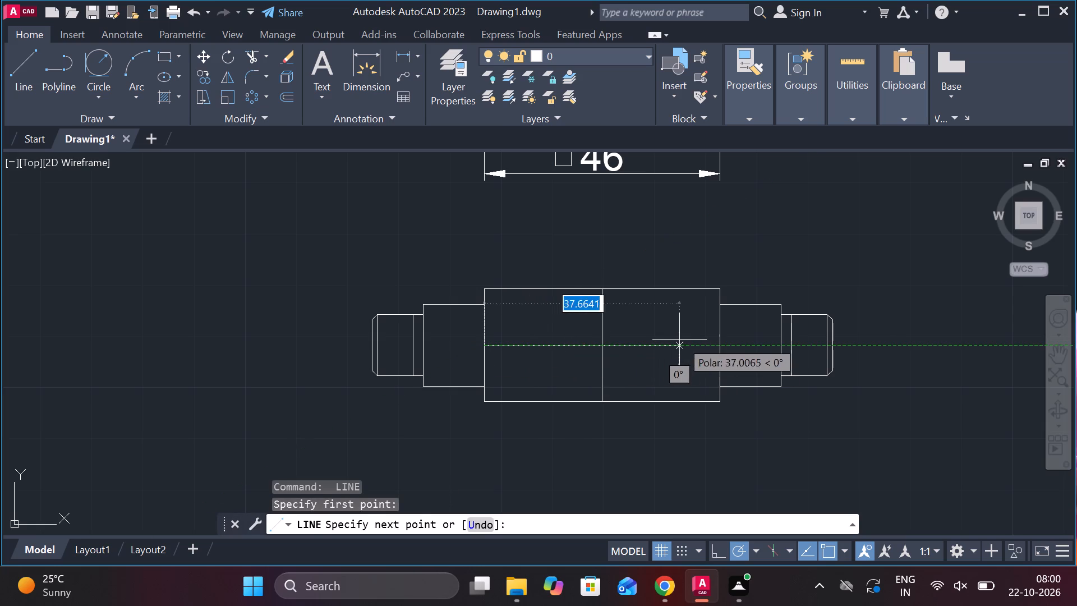
{"action": "left_click", "coordinate": [717, 345]}
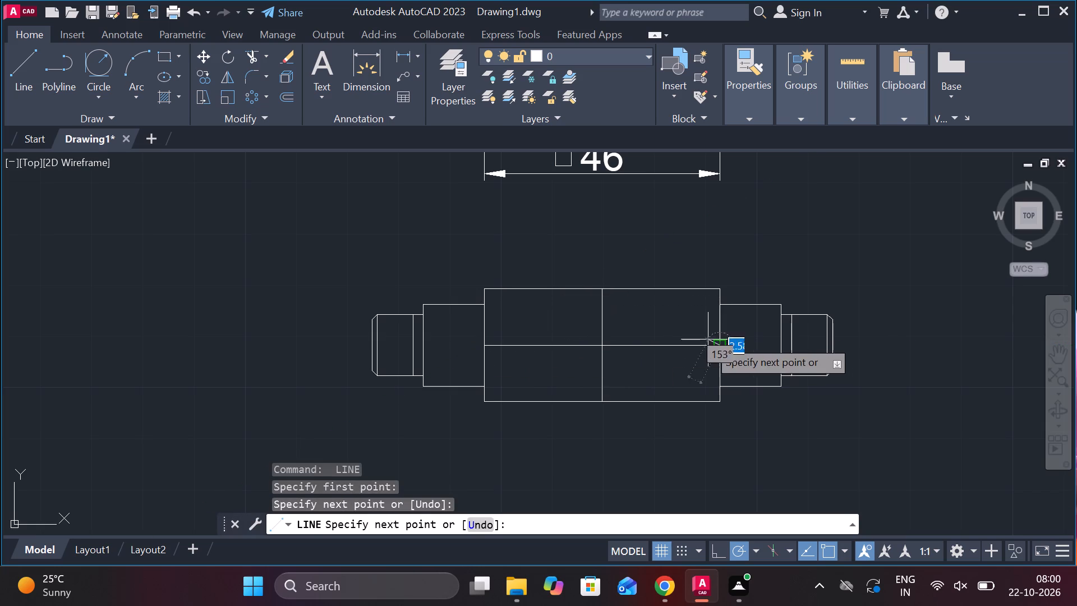
{"action": "key", "text": "Escape"}
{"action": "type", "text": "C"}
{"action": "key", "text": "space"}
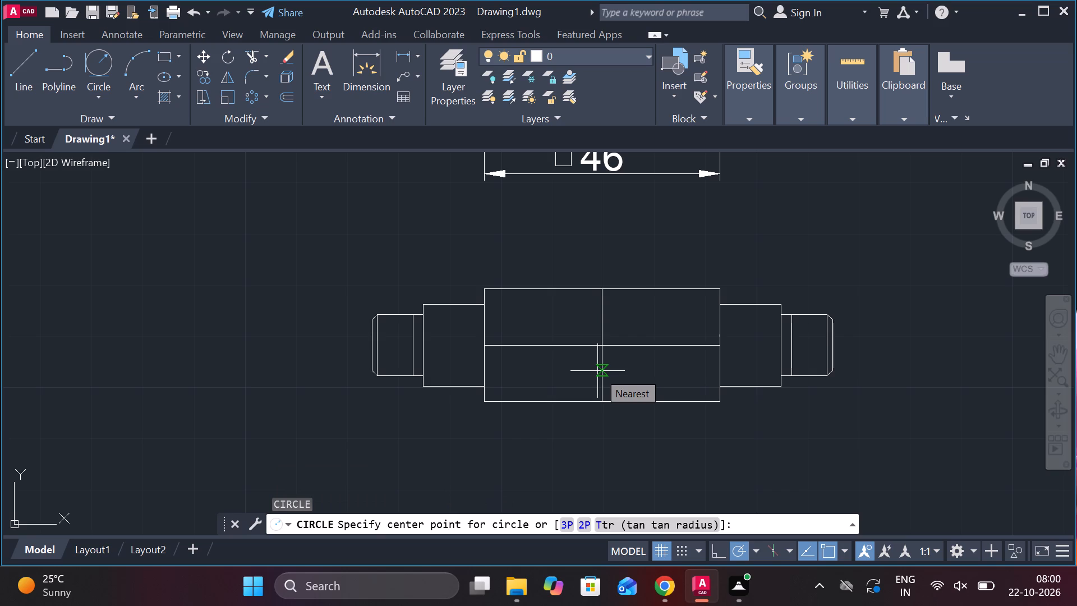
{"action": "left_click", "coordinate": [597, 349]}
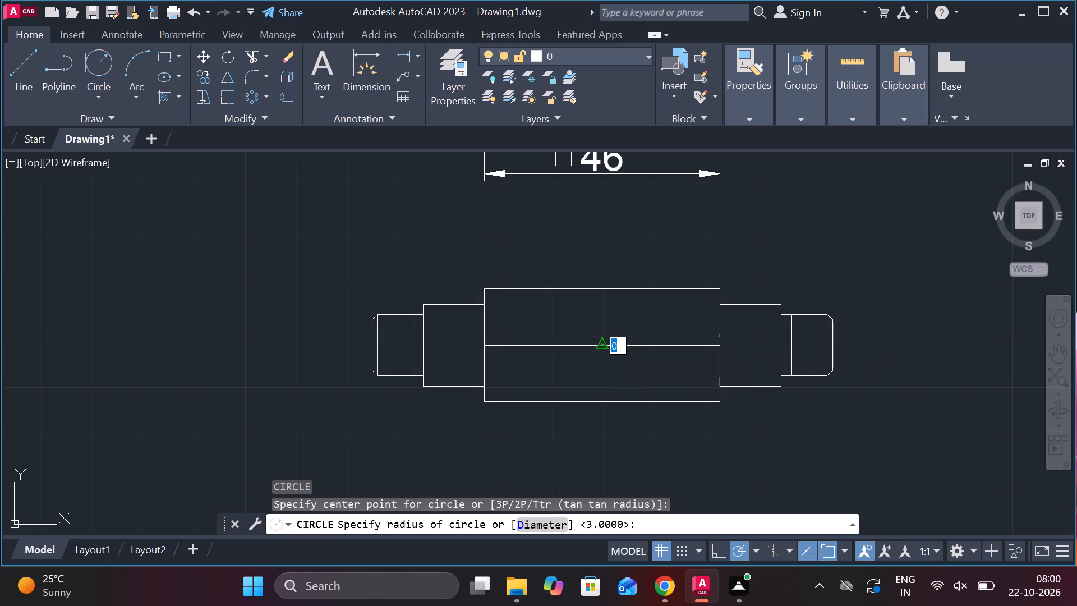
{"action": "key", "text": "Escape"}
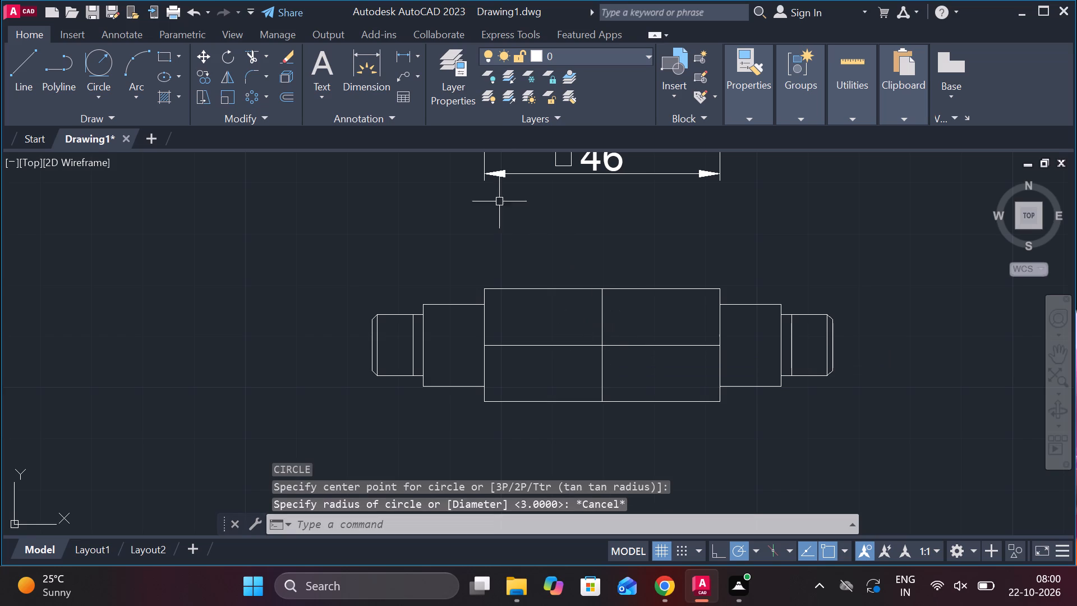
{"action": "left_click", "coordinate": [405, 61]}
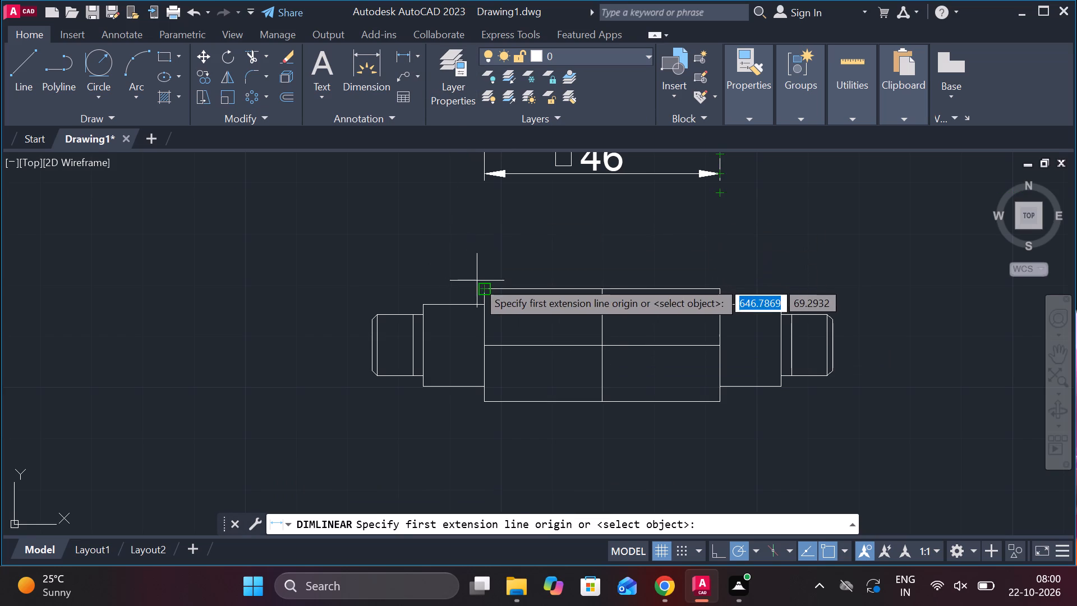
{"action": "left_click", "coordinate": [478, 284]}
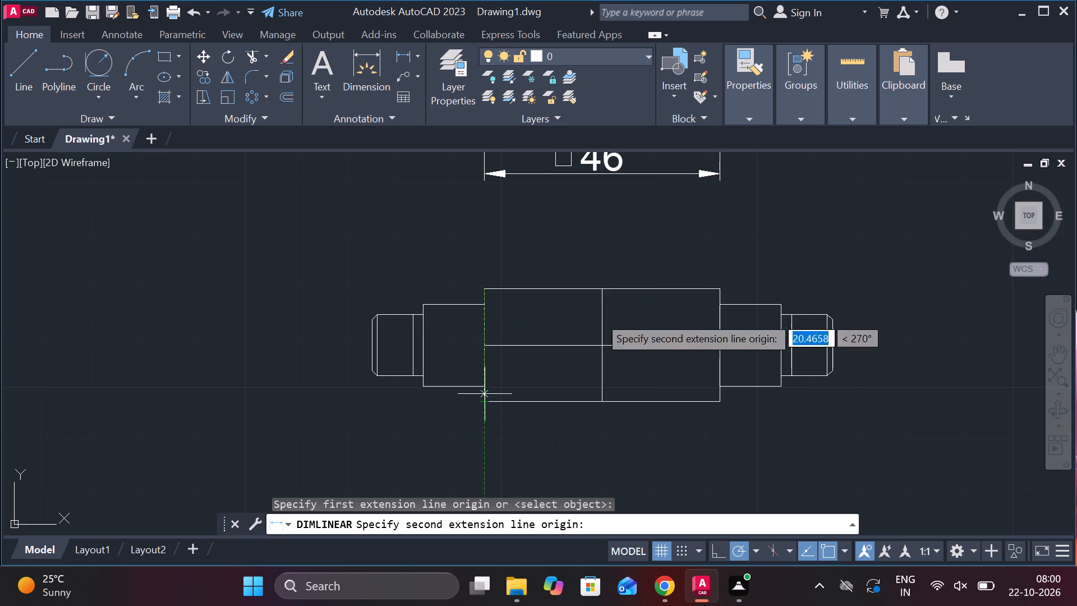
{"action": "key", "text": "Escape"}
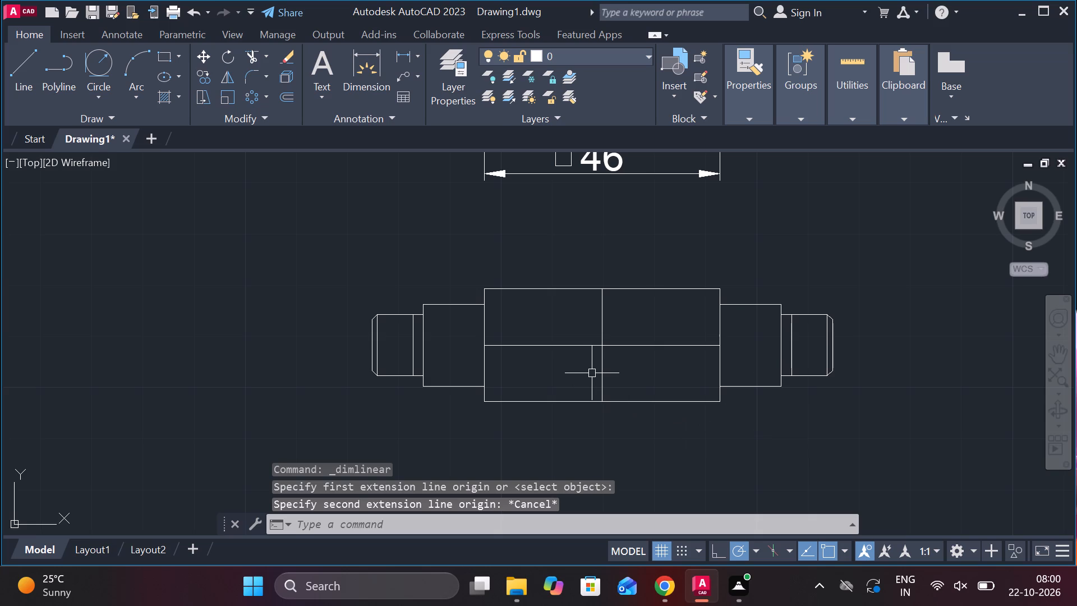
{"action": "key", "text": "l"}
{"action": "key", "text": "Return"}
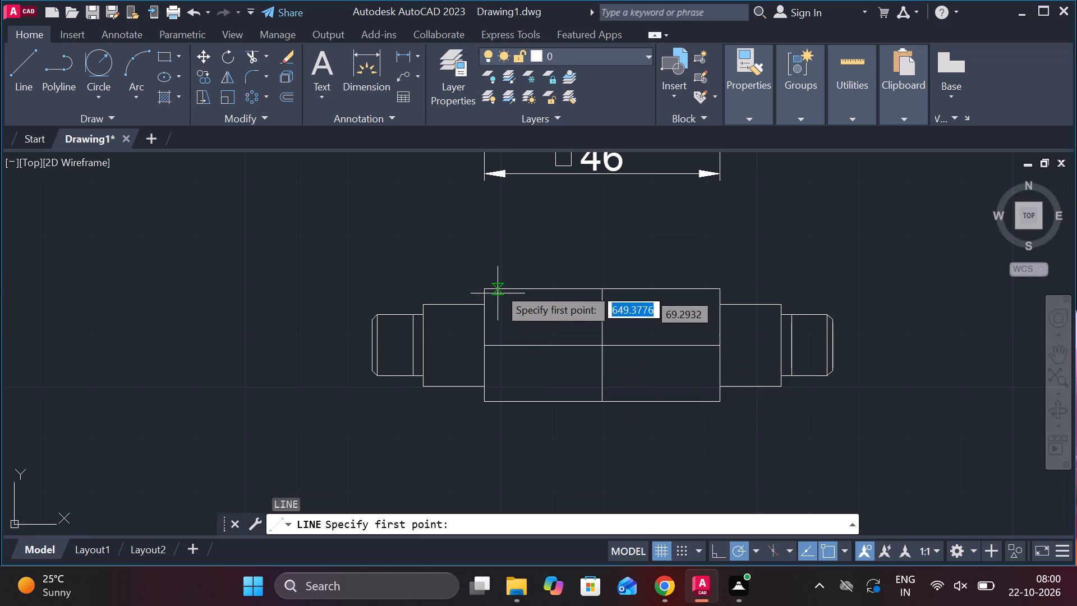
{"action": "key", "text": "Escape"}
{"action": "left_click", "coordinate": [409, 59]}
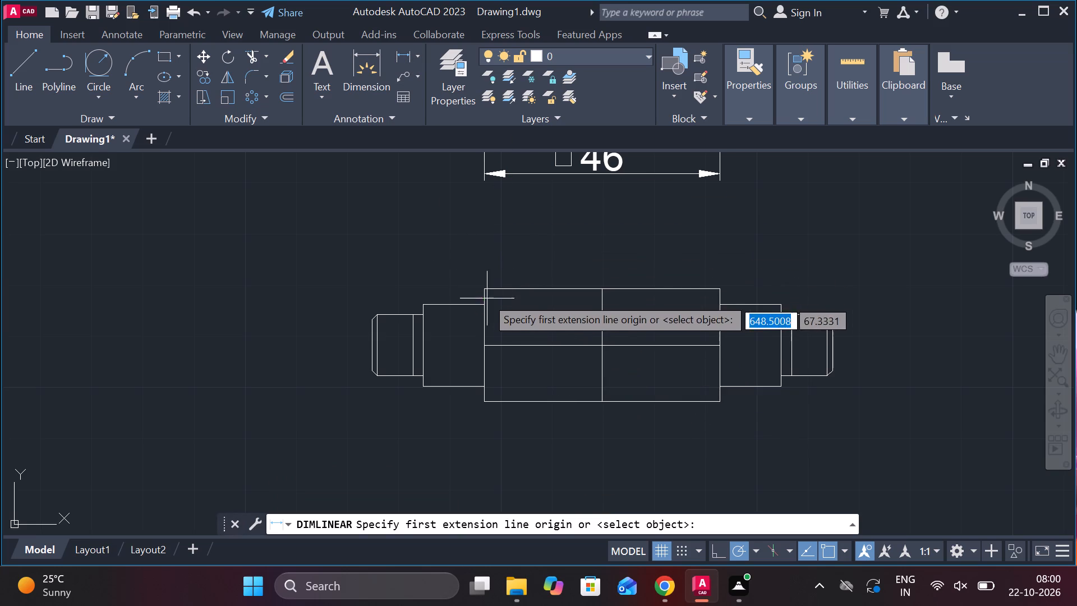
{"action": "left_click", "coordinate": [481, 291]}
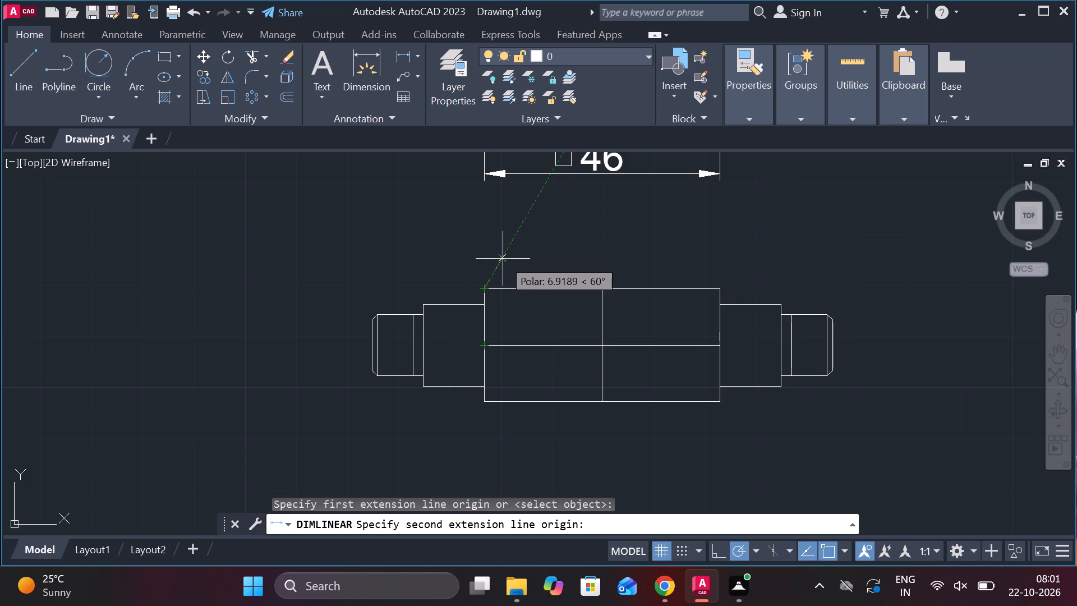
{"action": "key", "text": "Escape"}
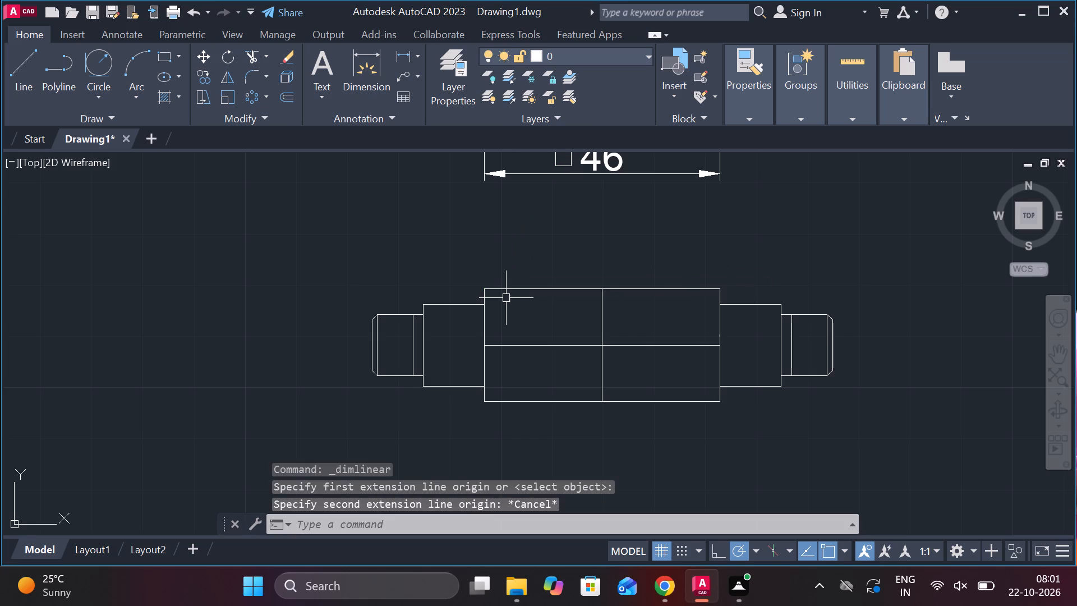
Draw lines from the central body's top-left corner 12 up, 46 across, and back down to its top-right corner in the lower view.
{"action": "key", "text": "l"}
{"action": "key", "text": "Return"}
{"action": "left_click", "coordinate": [493, 288]}
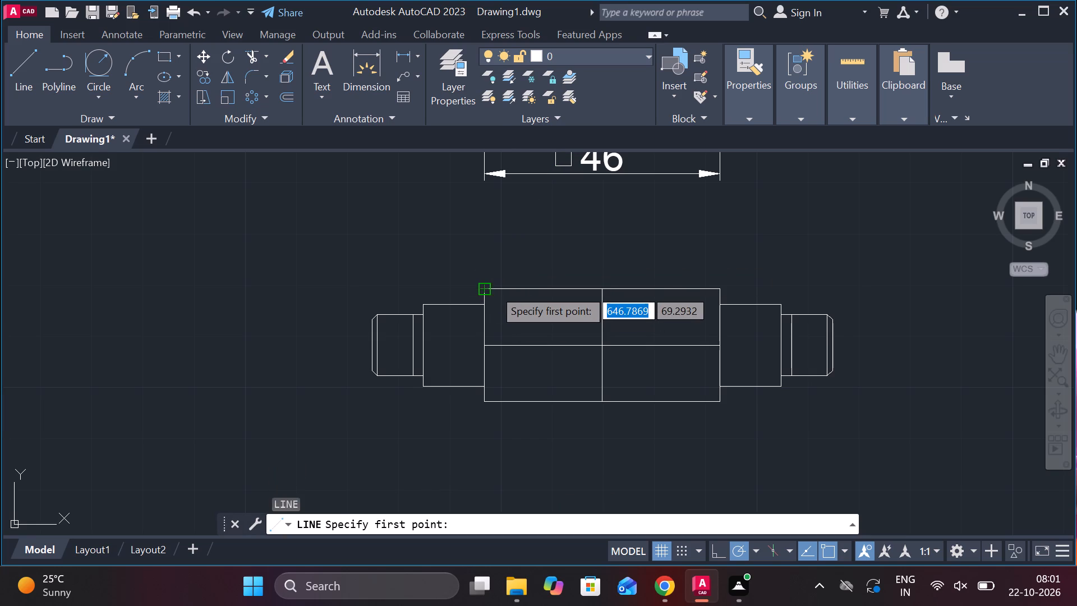
{"action": "type", "text": "12"}
{"action": "key", "text": "space"}
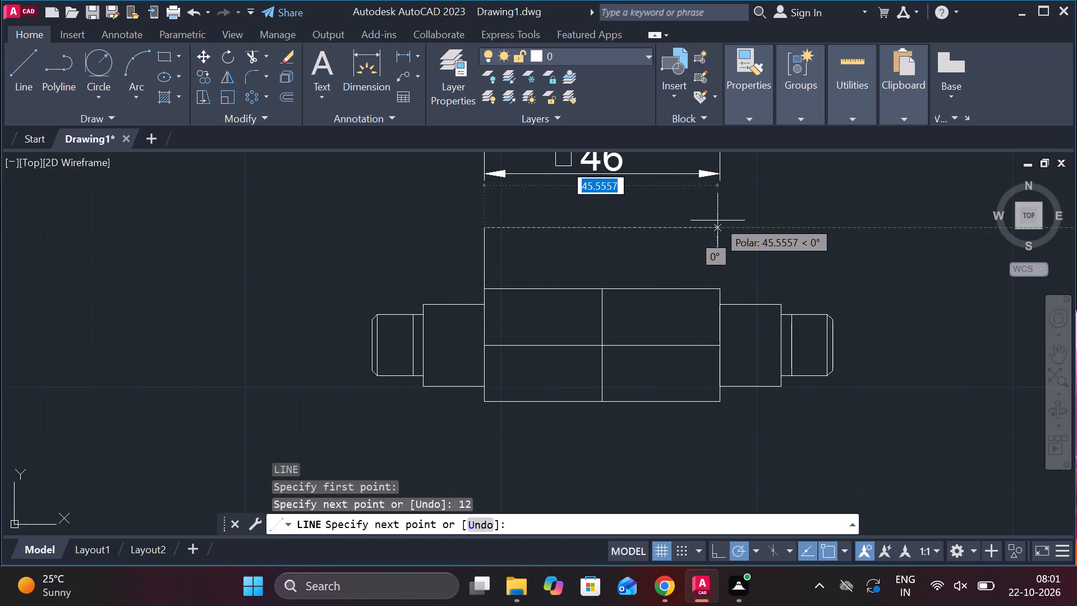
{"action": "type", "text": "46"}
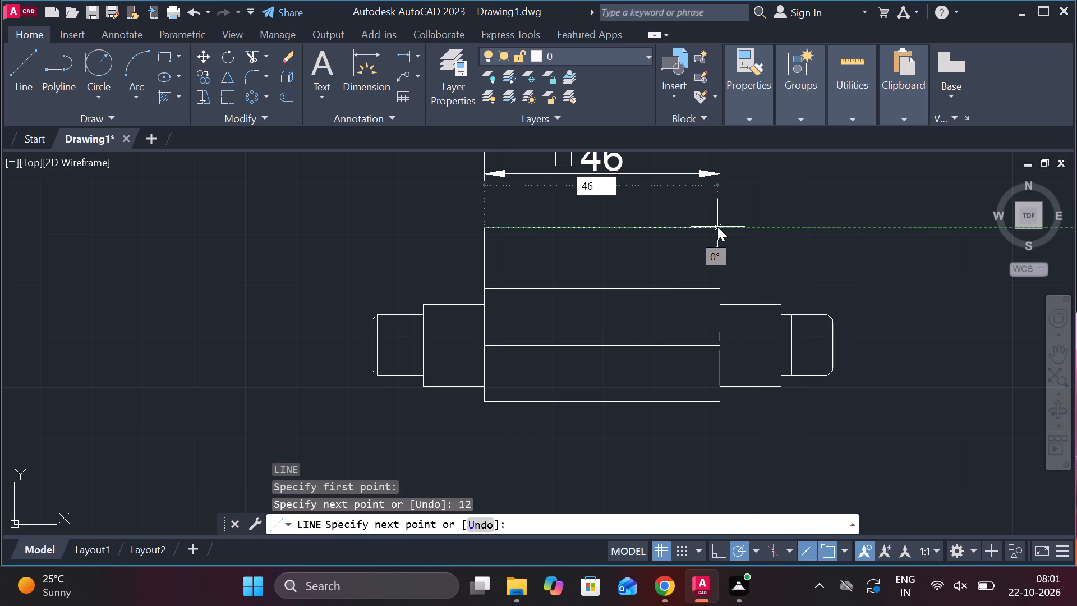
{"action": "key", "text": "space"}
{"action": "left_click", "coordinate": [717, 291]}
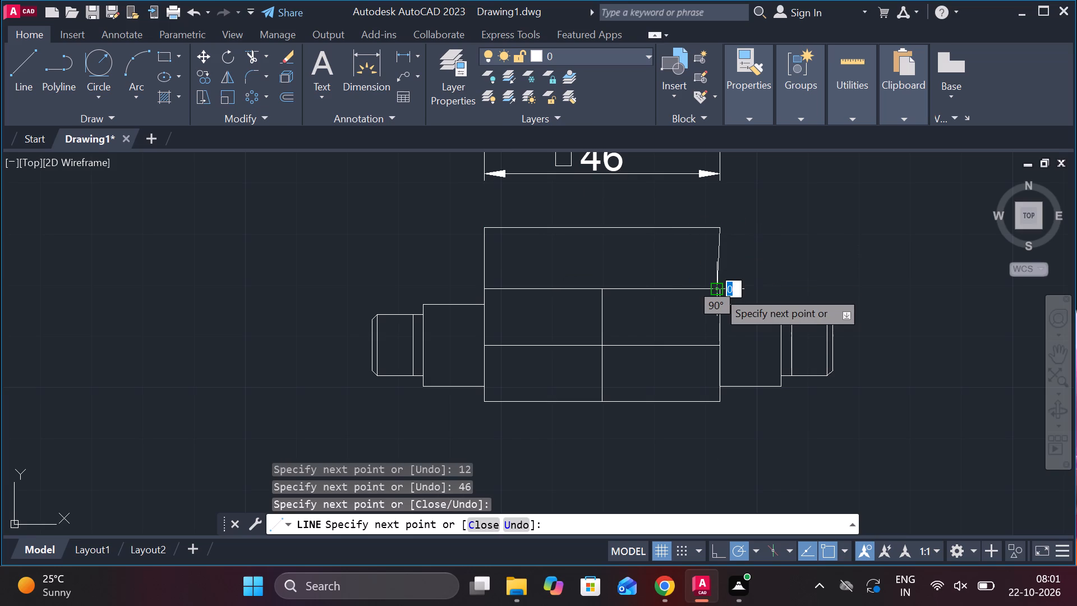
{"action": "key", "text": "ctrl+z"}
{"action": "left_click", "coordinate": [721, 289]}
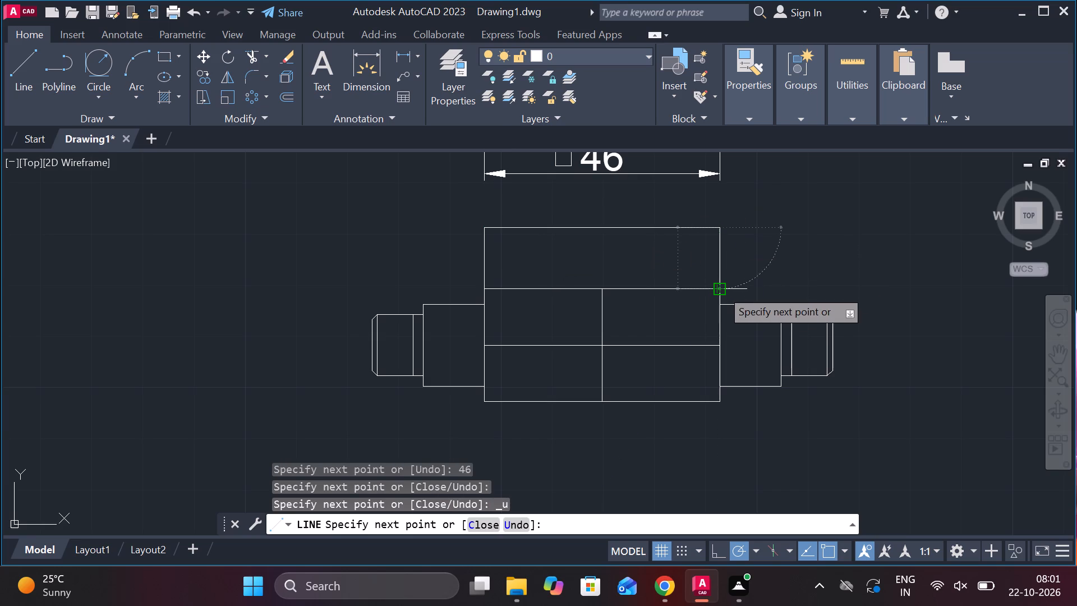
{"action": "key", "text": "Escape"}
Mirror the three new lines about the lower view's horizontal centre line, keeping the originals.
{"action": "left_click", "coordinate": [685, 229]}
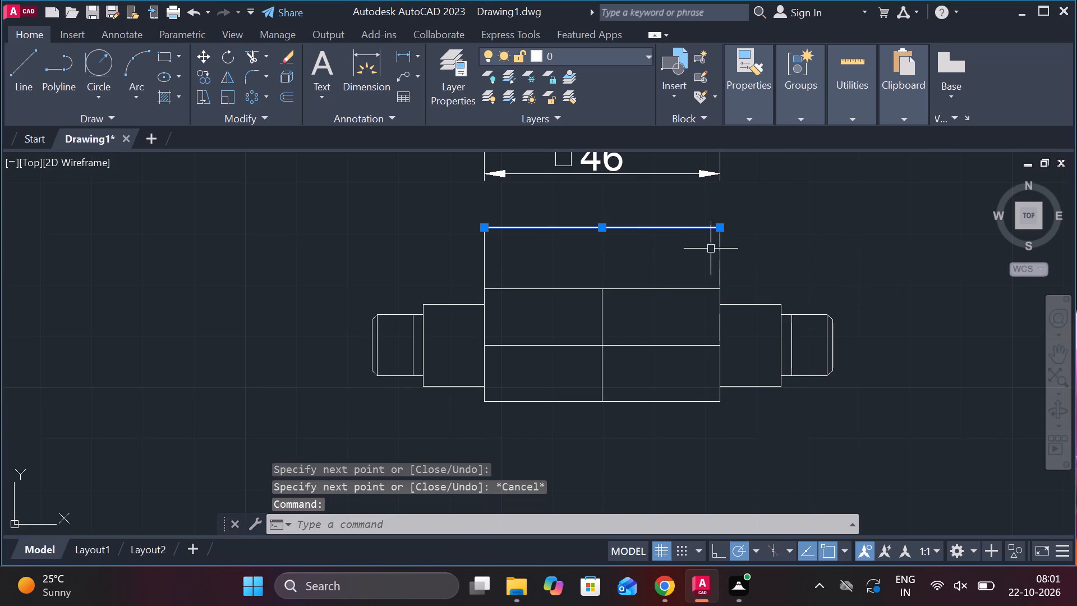
{"action": "left_click", "coordinate": [724, 262]}
{"action": "left_click", "coordinate": [718, 258]}
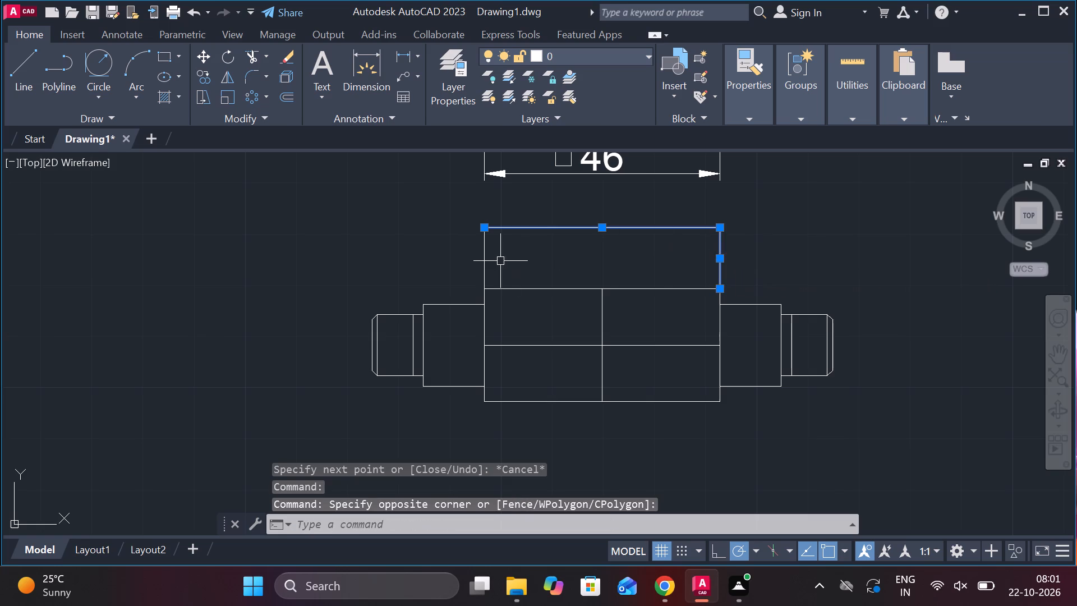
{"action": "left_click", "coordinate": [483, 257]}
{"action": "type", "text": "MI"}
{"action": "key", "text": "Return"}
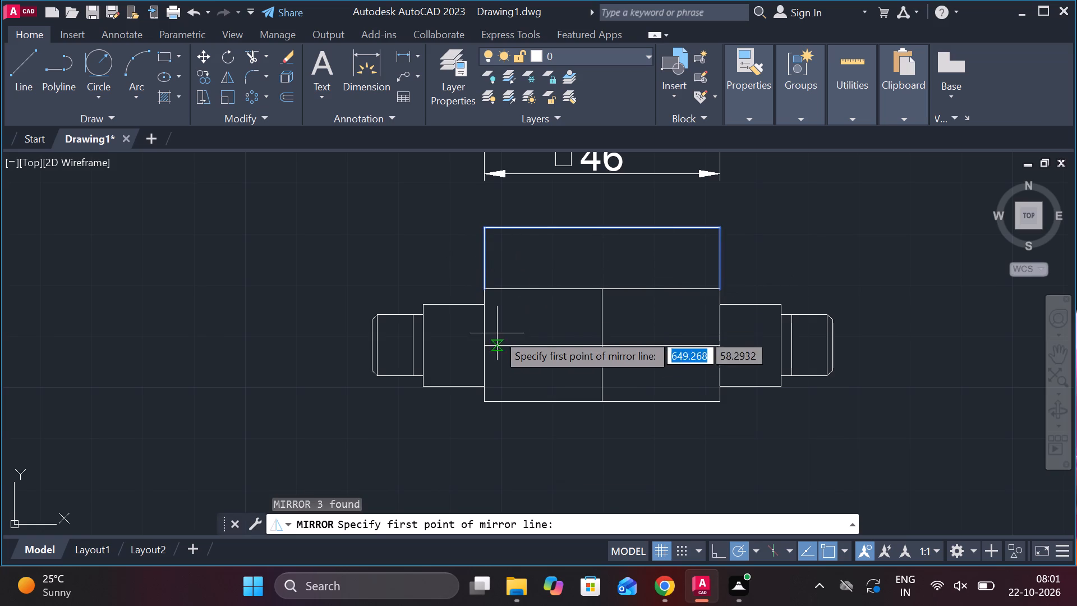
{"action": "left_click", "coordinate": [492, 345]}
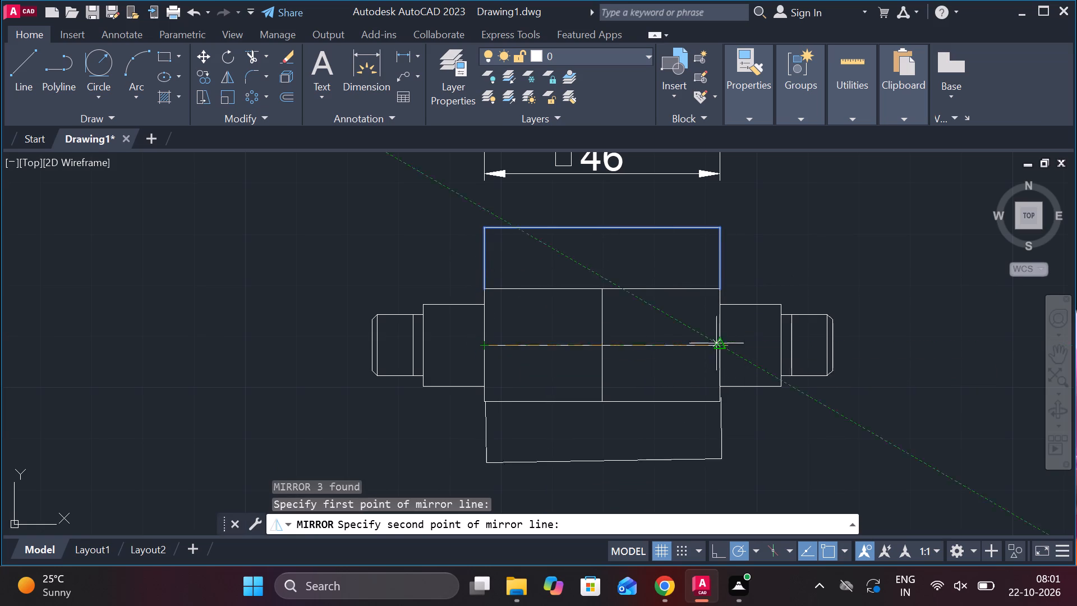
{"action": "left_click", "coordinate": [715, 342]}
{"action": "left_click", "coordinate": [759, 407]}
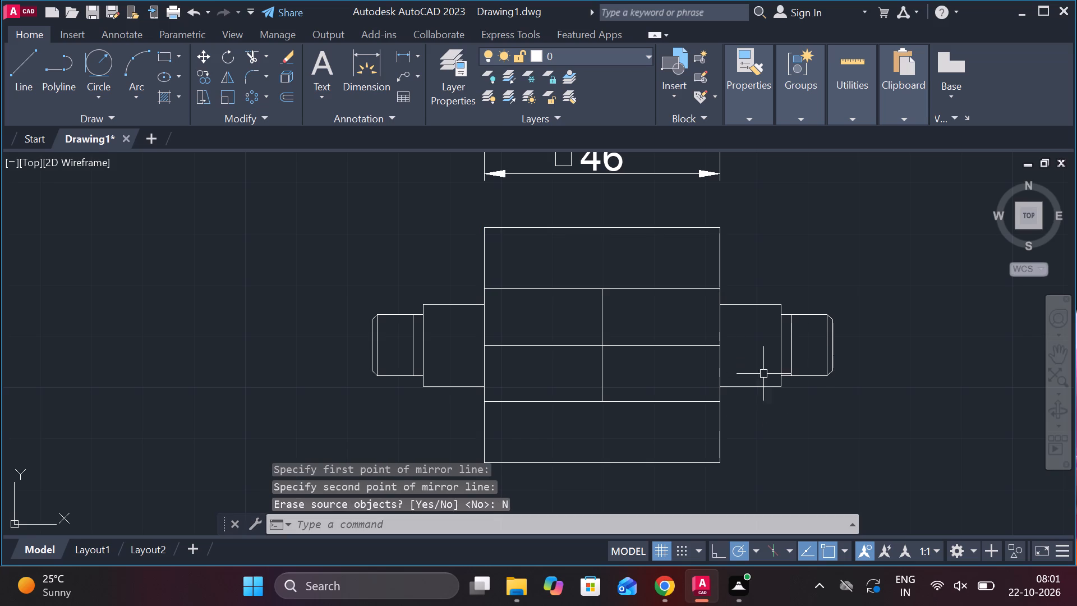
Trim away the former top and bottom edges of the central body, including the leftover stubs, inside the enlarged square.
{"action": "type", "text": "TR"}
{"action": "key", "text": "space"}
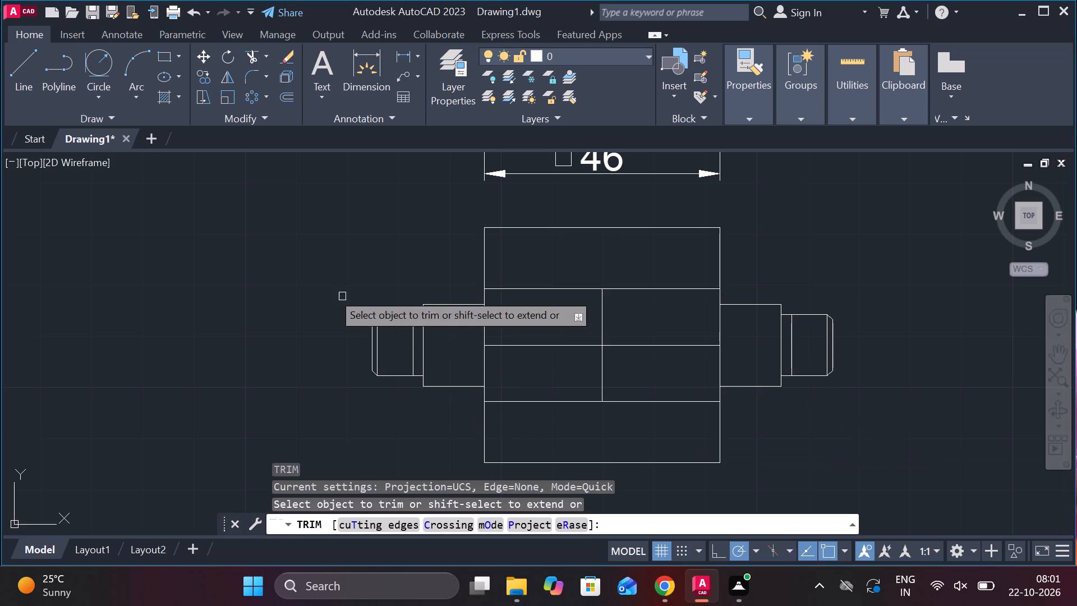
{"action": "left_click_drag", "start_coordinate": [532, 258], "coordinate": [531, 310]}
{"action": "left_click_drag", "start_coordinate": [633, 258], "coordinate": [633, 302]}
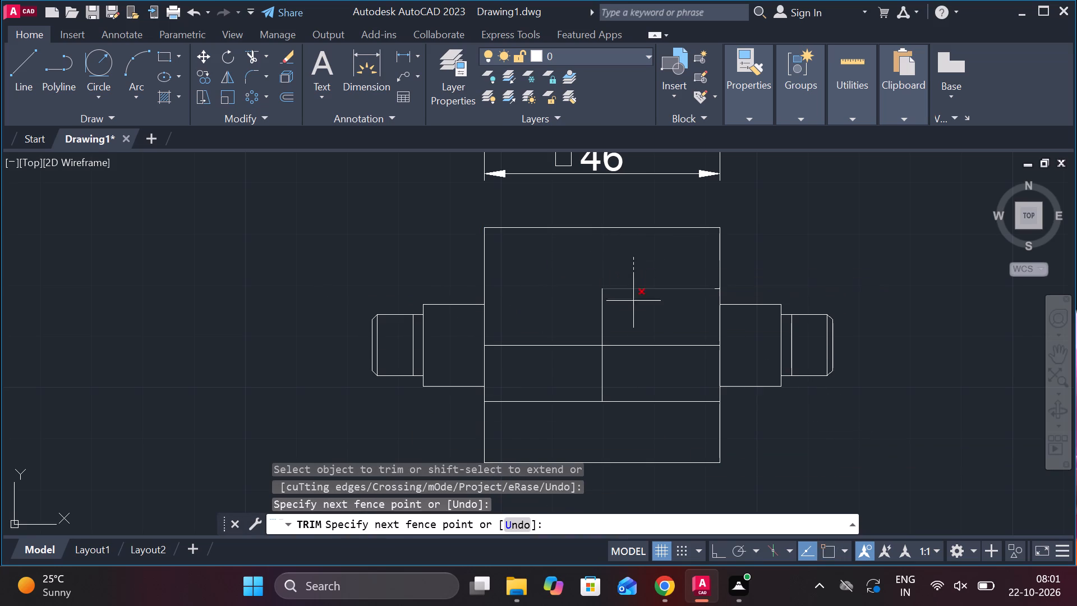
{"action": "left_click_drag", "start_coordinate": [633, 302], "coordinate": [633, 310]}
{"action": "left_click_drag", "start_coordinate": [660, 358], "coordinate": [632, 427]}
{"action": "left_click", "coordinate": [552, 401]}
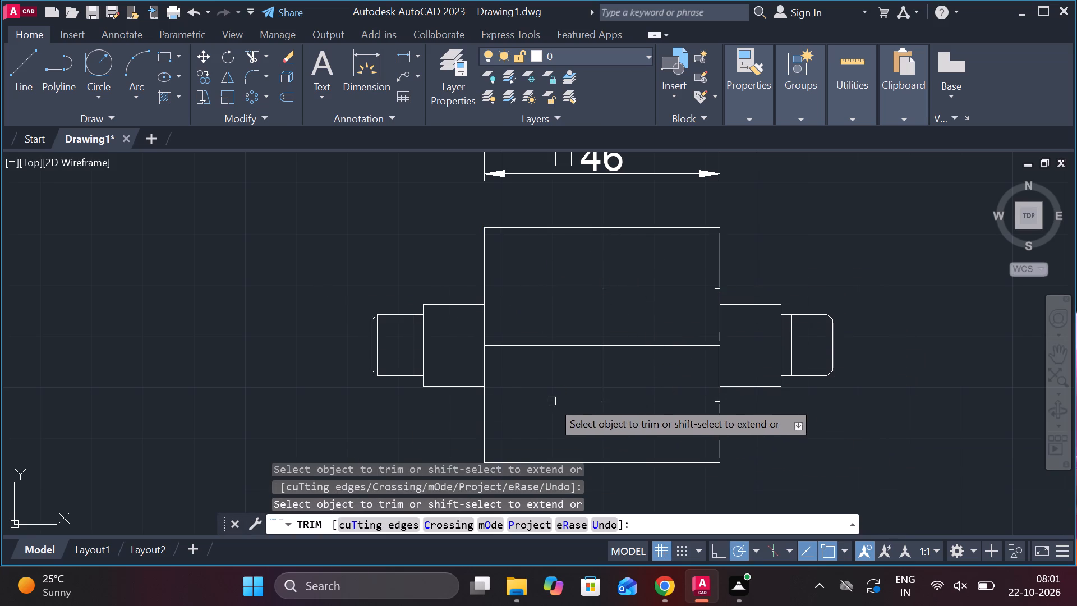
{"action": "left_click", "coordinate": [711, 402]}
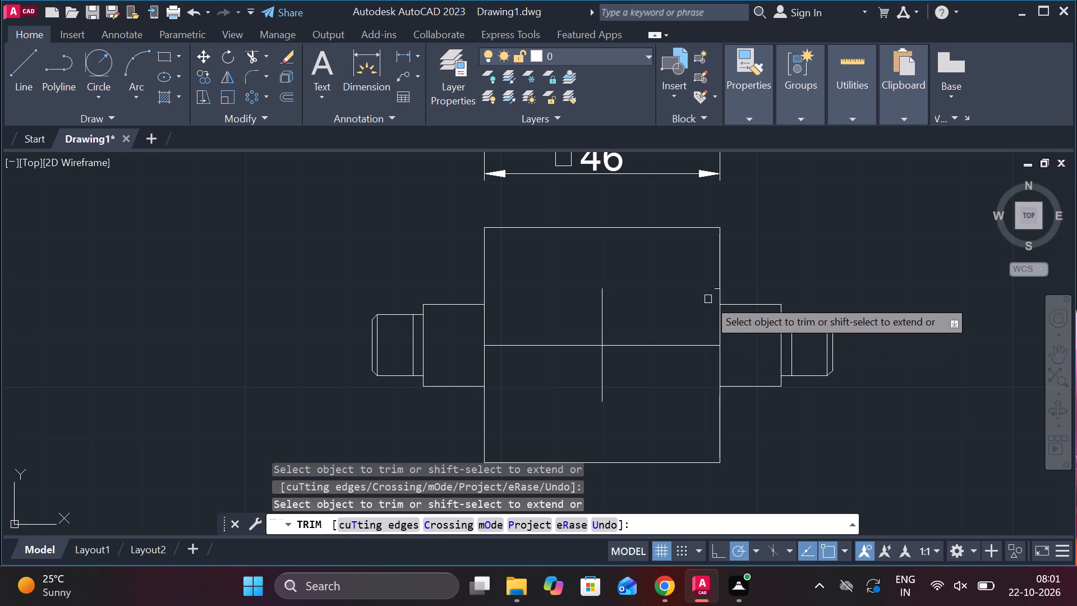
{"action": "left_click", "coordinate": [712, 292]}
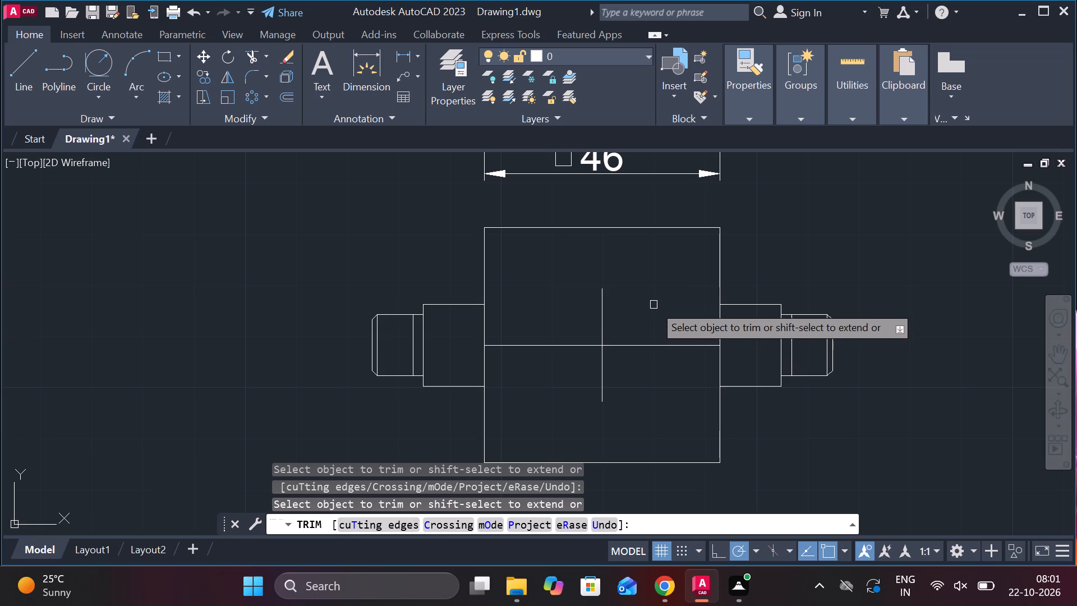
{"action": "scroll", "coordinate": [656, 300], "scroll_direction": "down", "scroll_amount": 1}
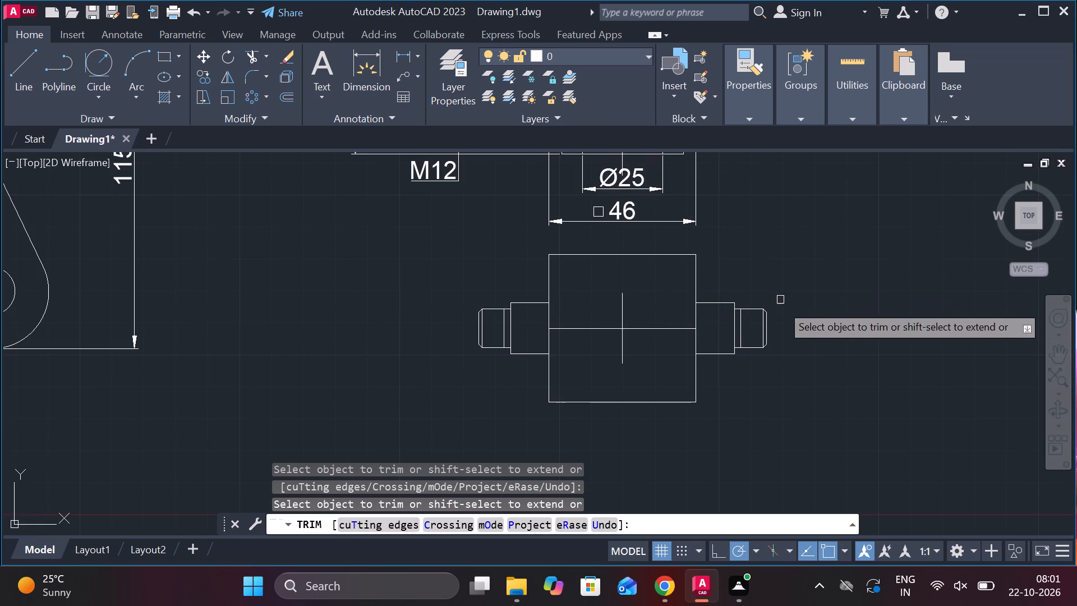
{"action": "key", "text": "Escape"}
Draw a circle of diameter 38 centred on the crossing of the square's centre lines.
{"action": "type", "text": "C"}
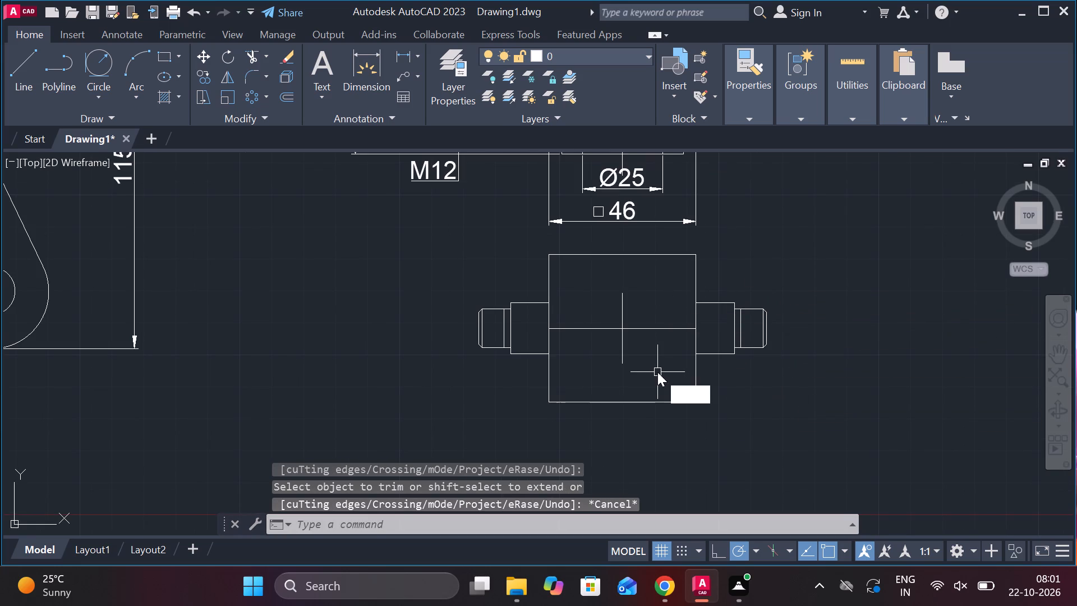
{"action": "key", "text": "space"}
{"action": "left_click", "coordinate": [623, 323]}
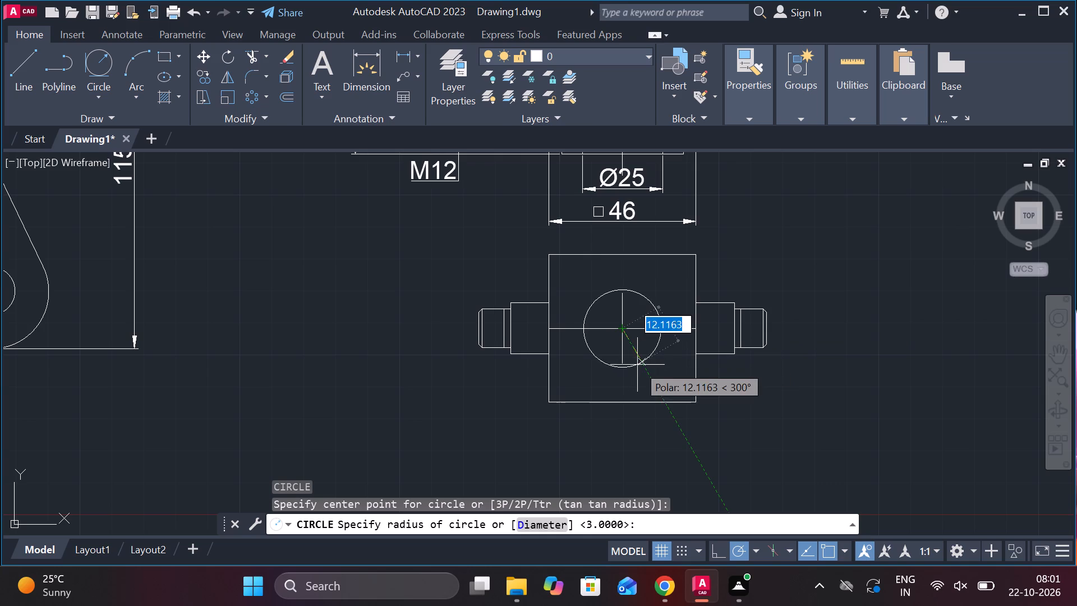
{"action": "type", "text": "D"}
{"action": "key", "text": "space"}
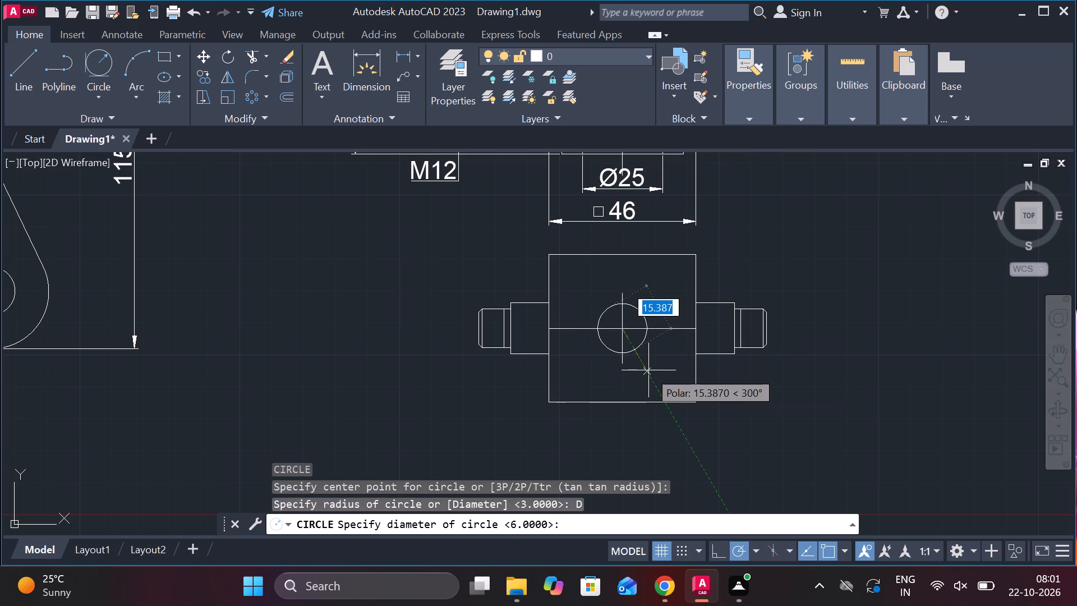
{"action": "type", "text": "38"}
{"action": "key", "text": "Return"}
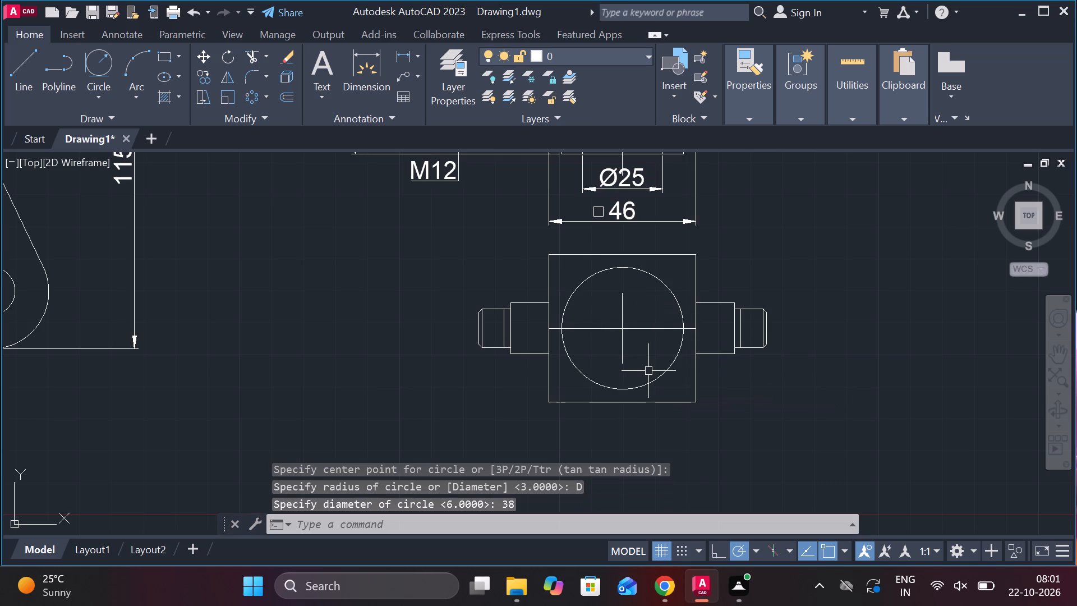
Draw a concentric circle of diameter 32 at the centre of the square.
{"action": "key", "text": "space"}
{"action": "left_click", "coordinate": [626, 329]}
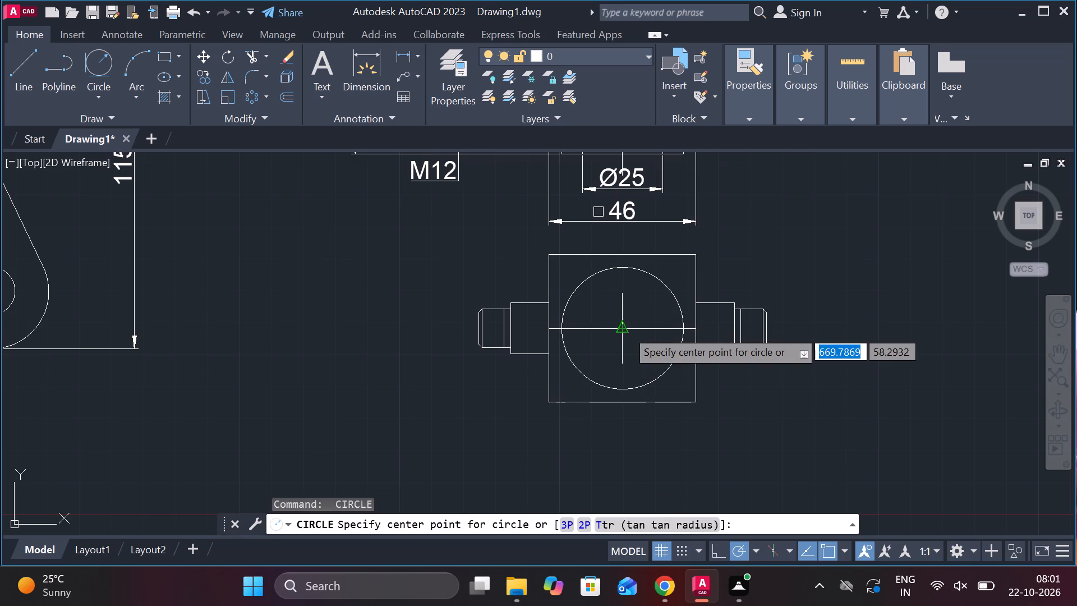
{"action": "type", "text": "D"}
{"action": "key", "text": "space"}
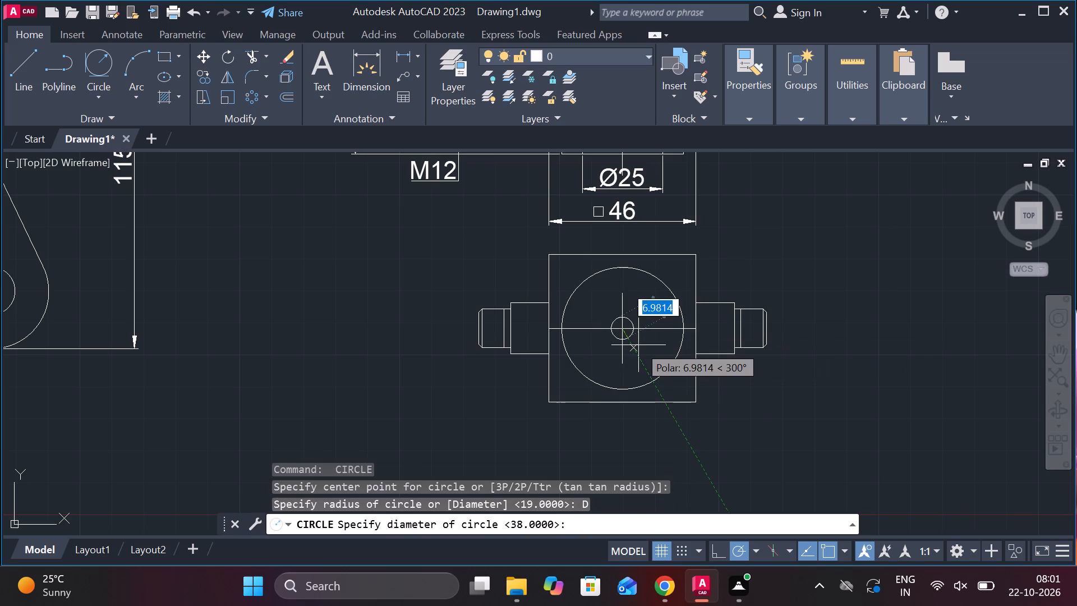
{"action": "type", "text": "32"}
{"action": "key", "text": "space"}
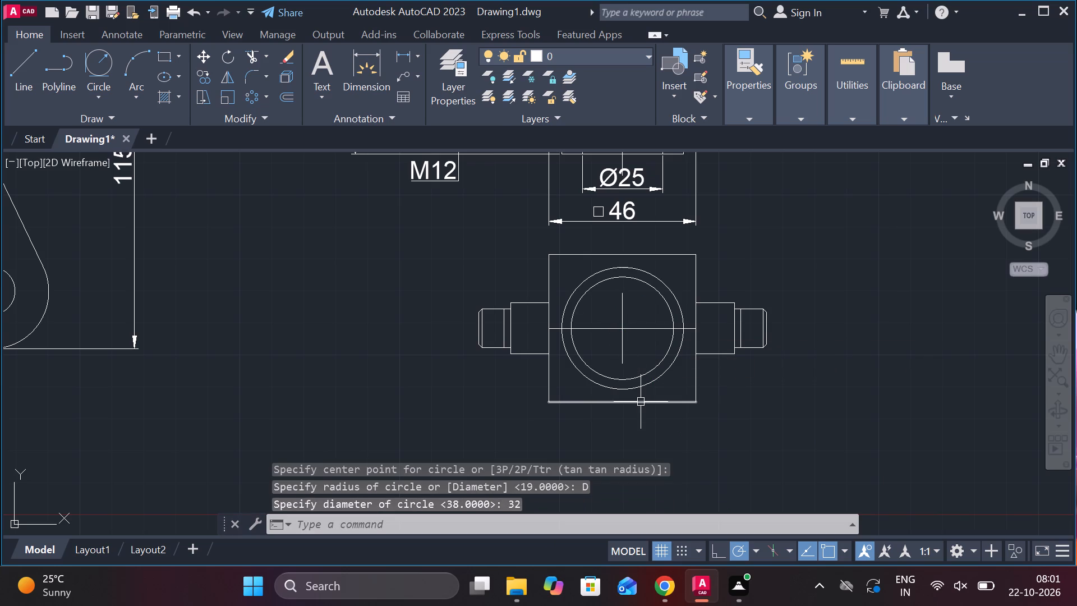
Draw a third concentric circle of diameter 25 at the centre of the square.
{"action": "key", "text": "c"}
{"action": "key", "text": "space"}
{"action": "left_click", "coordinate": [623, 330]}
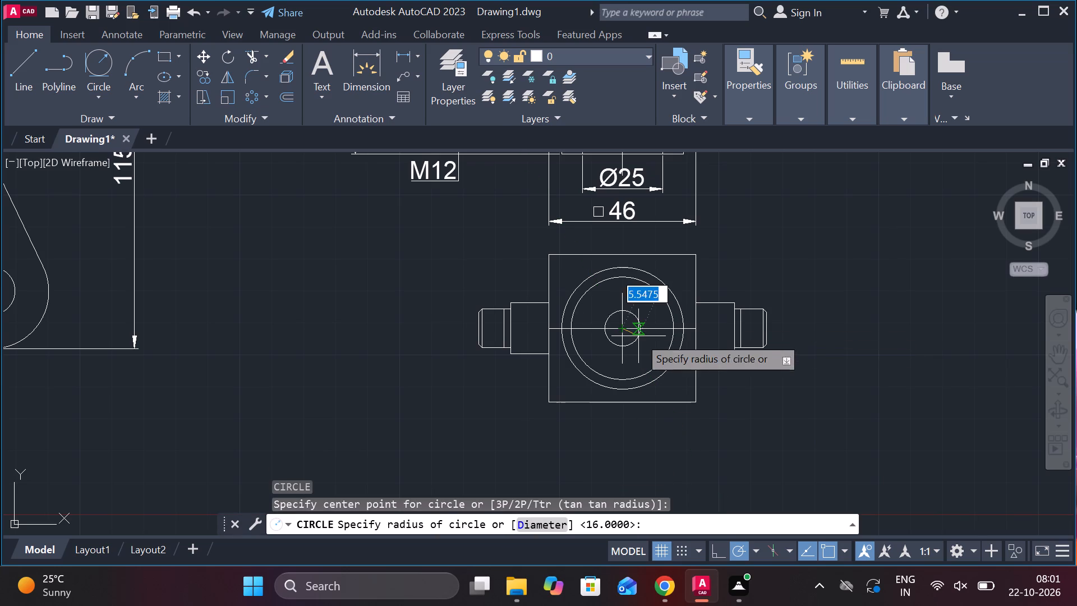
{"action": "type", "text": "D"}
{"action": "key", "text": "space"}
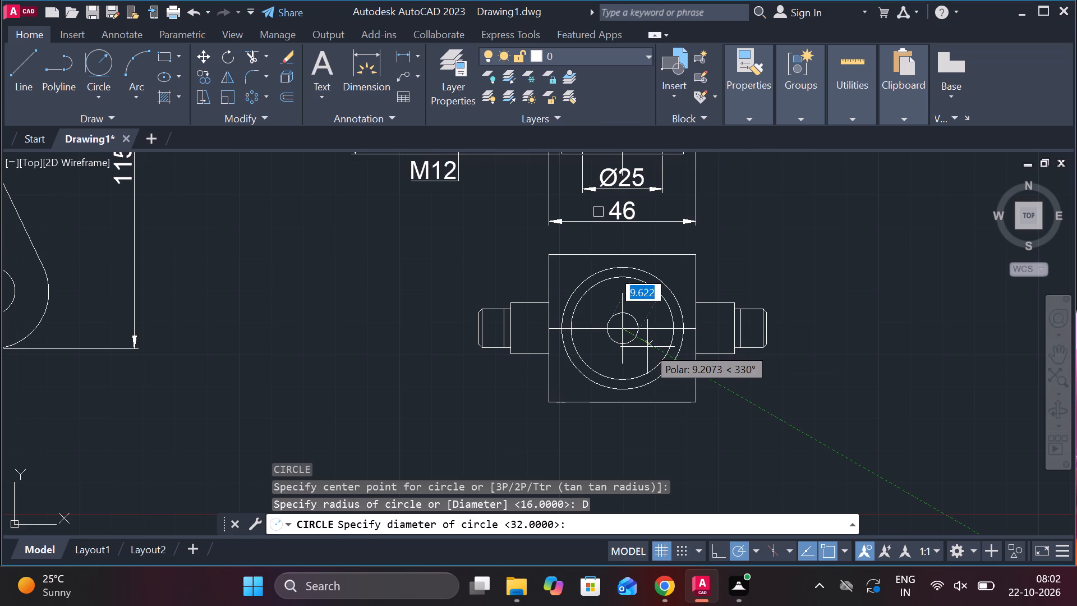
{"action": "key", "text": "2"}
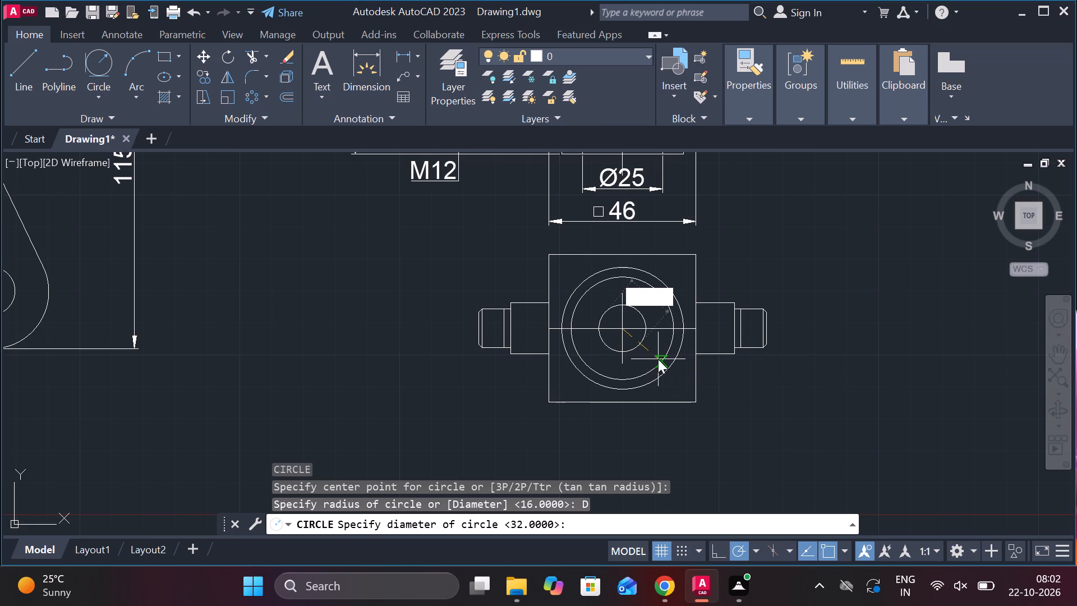
{"action": "type", "text": "5"}
{"action": "key", "text": "space"}
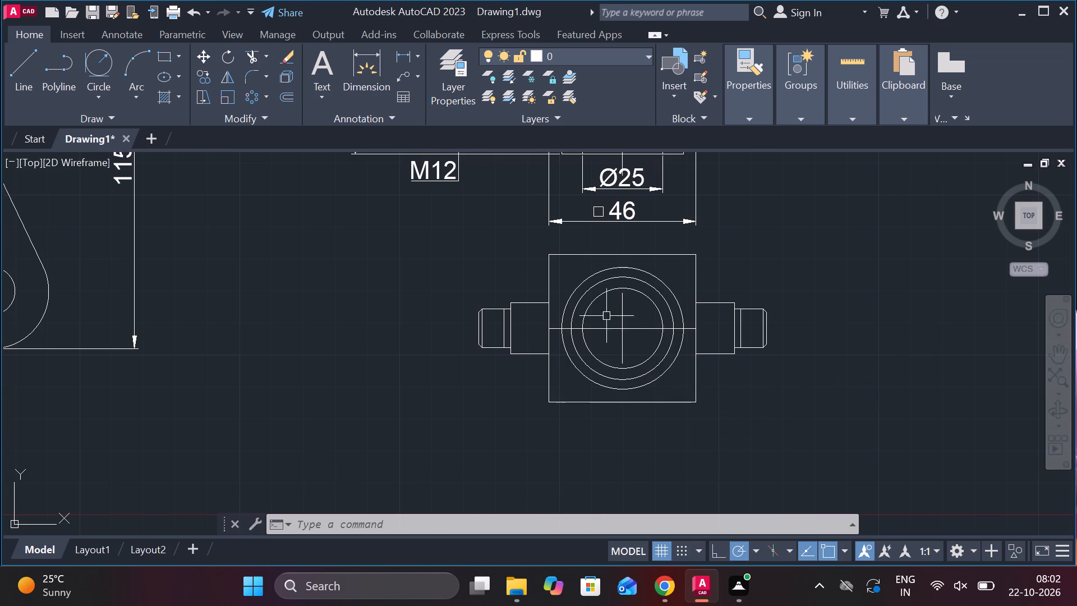
Stretch both ends of the vertical centre line so it extends slightly beyond the upper and lower edges of the square.
{"action": "left_click", "coordinate": [624, 305]}
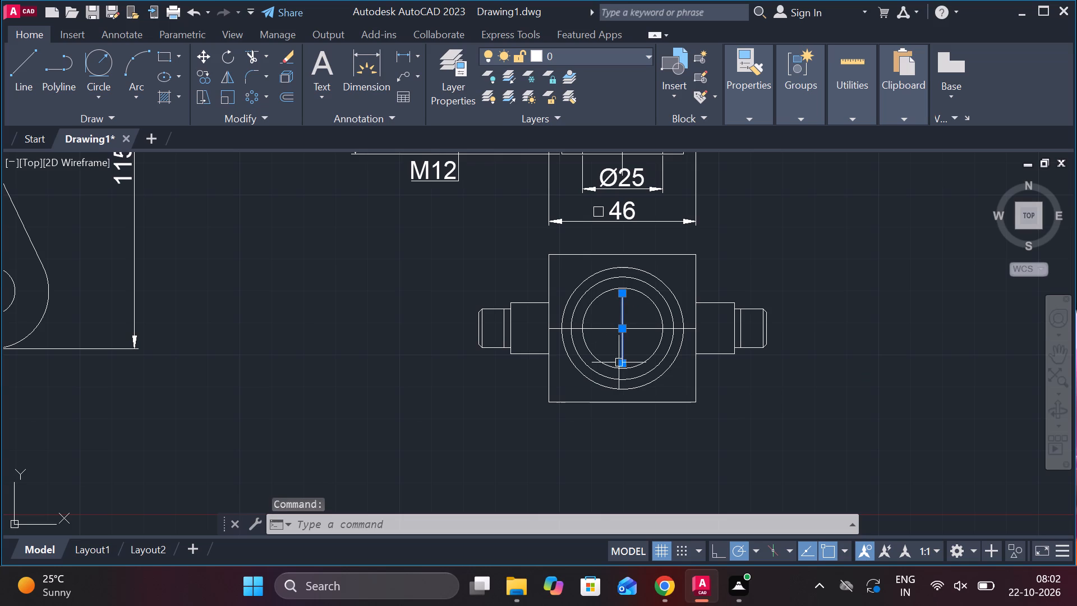
{"action": "left_click", "coordinate": [622, 365]}
{"action": "left_click", "coordinate": [624, 451]}
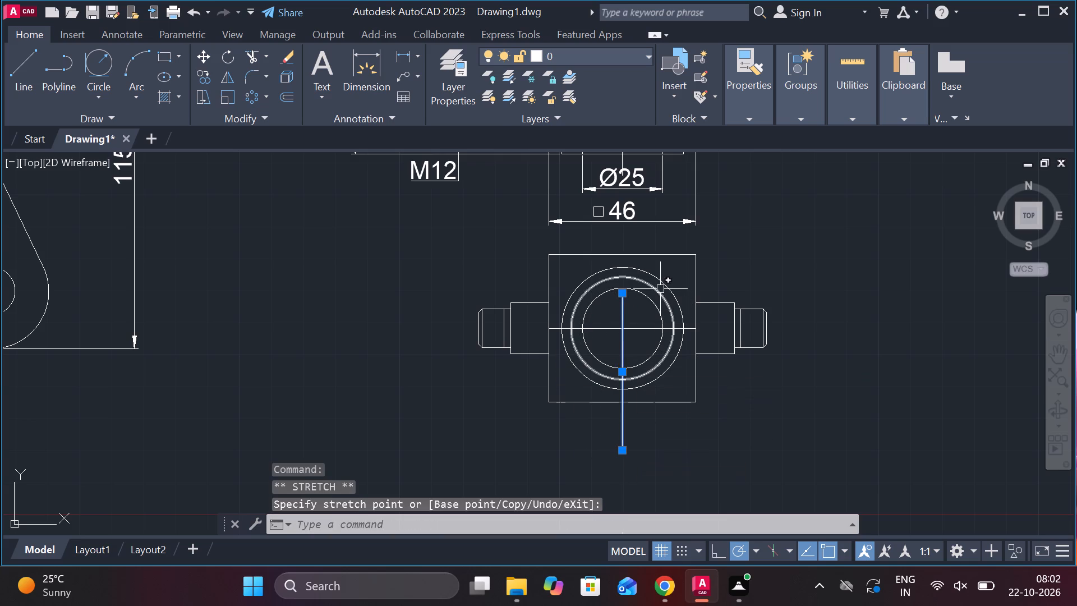
{"action": "left_click", "coordinate": [622, 294]}
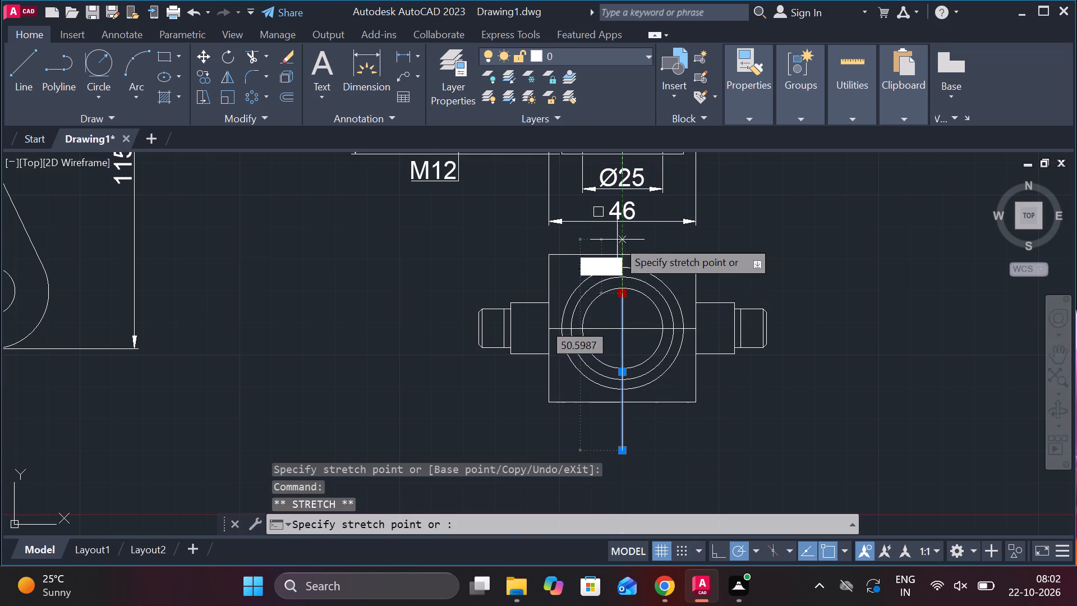
{"action": "scroll", "coordinate": [617, 226], "scroll_direction": "up", "scroll_amount": 1}
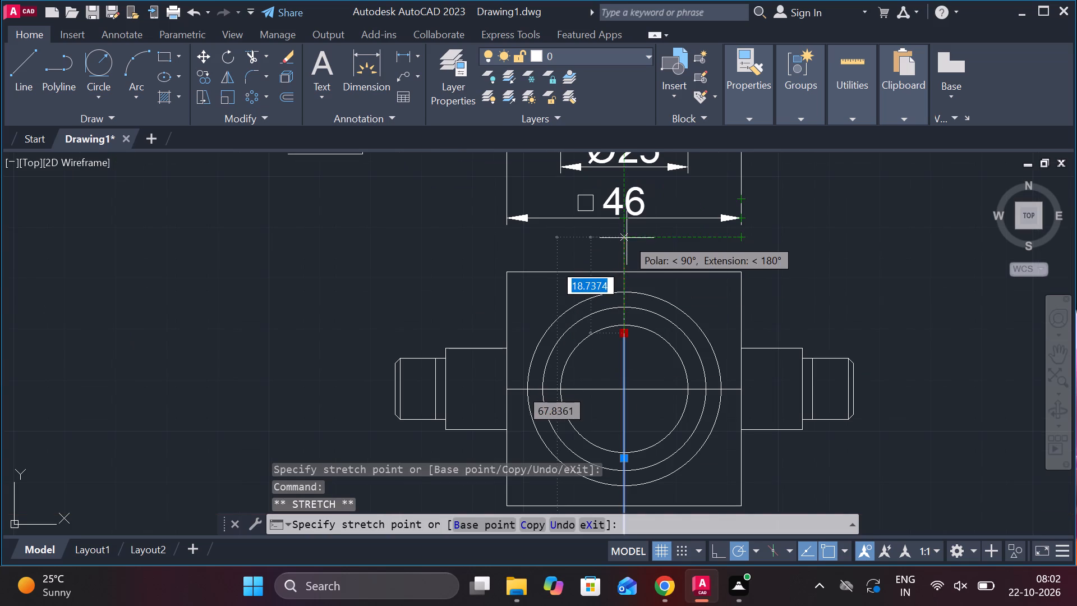
{"action": "scroll", "coordinate": [625, 257], "scroll_direction": "up", "scroll_amount": 1}
{"action": "left_click", "coordinate": [625, 257]}
{"action": "key", "text": "Escape"}
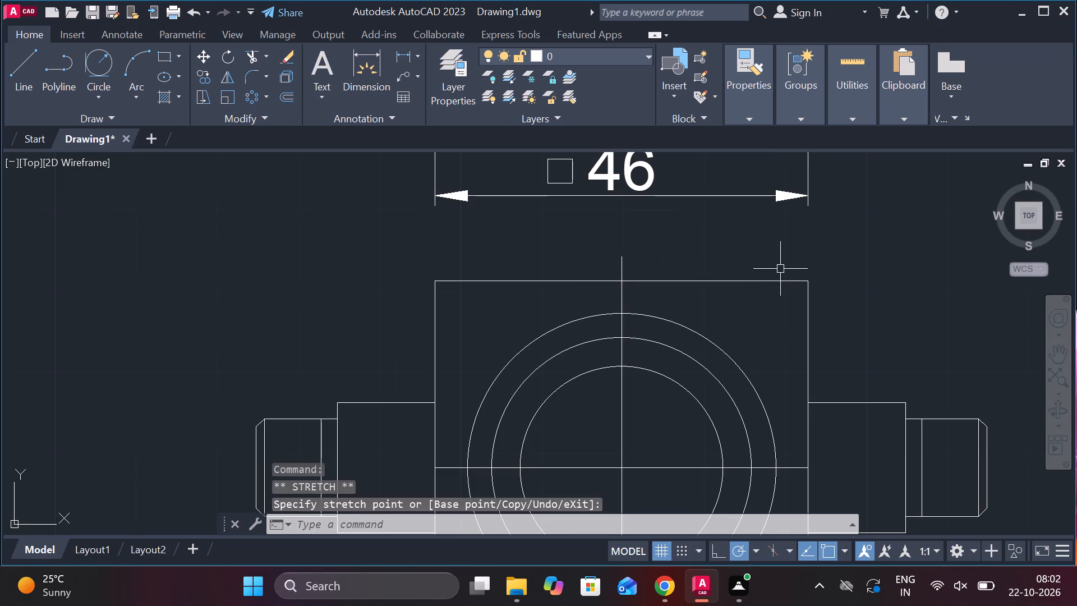
{"action": "scroll", "coordinate": [795, 301], "scroll_direction": "down", "scroll_amount": 2}
{"action": "middle_click_drag", "start_coordinate": [803, 420], "coordinate": [775, 373]}
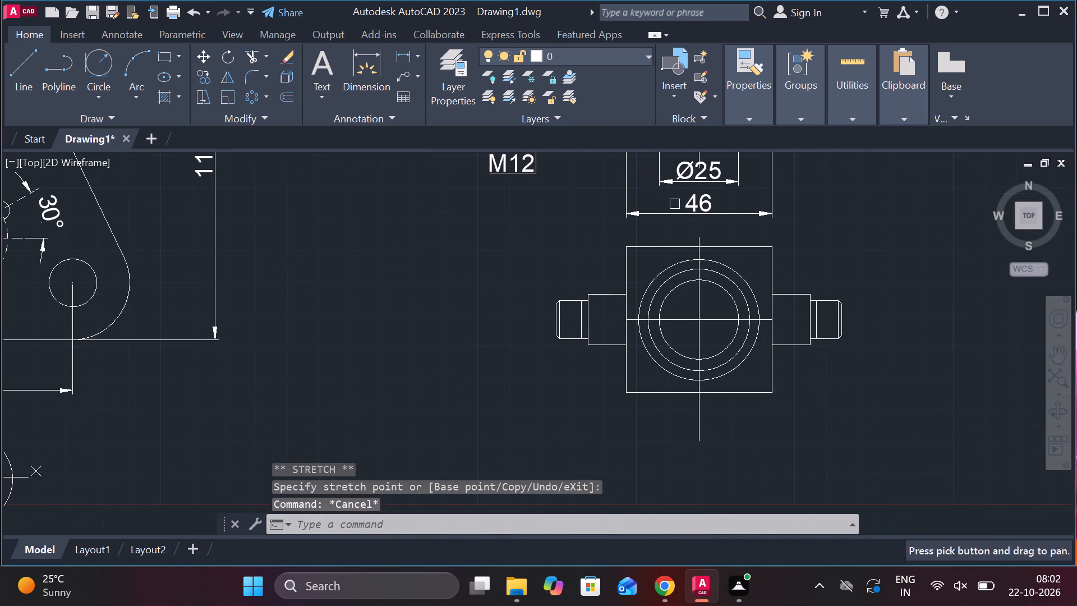
{"action": "left_click", "coordinate": [700, 407]}
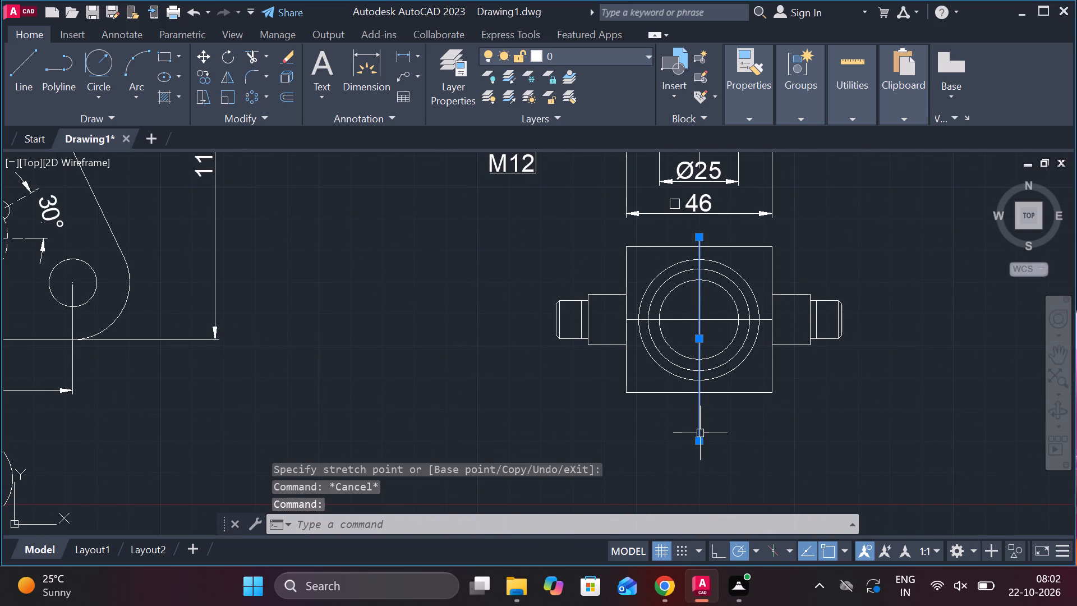
{"action": "left_click", "coordinate": [700, 439]}
{"action": "left_click", "coordinate": [699, 424]}
{"action": "key", "text": "Escape"}
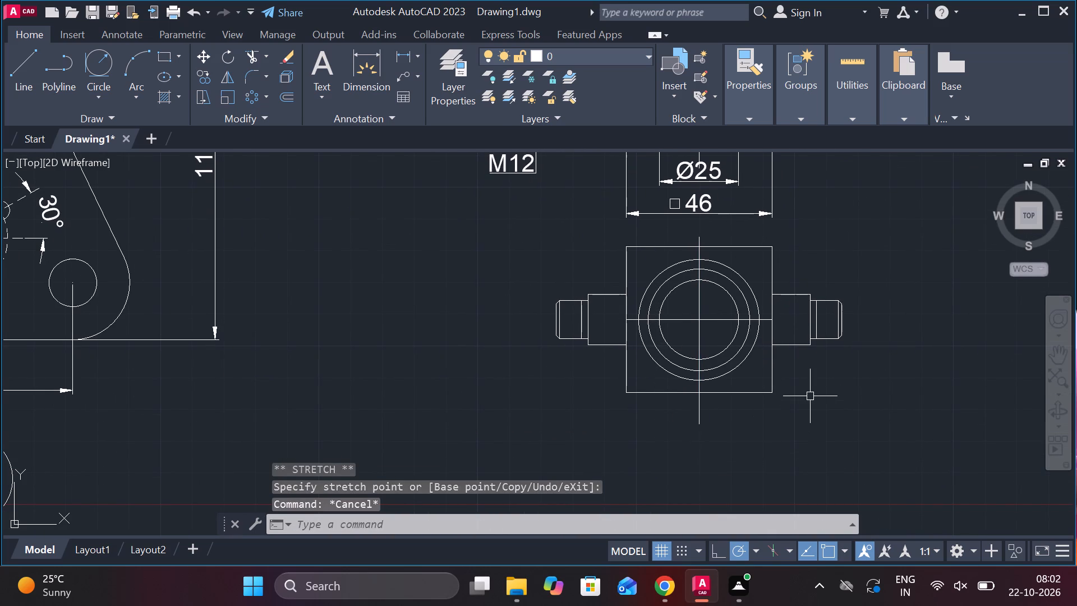
Lengthen the horizontal centre line of the second view at both ends so it extends past both shaft ends.
{"action": "left_click", "coordinate": [720, 319]}
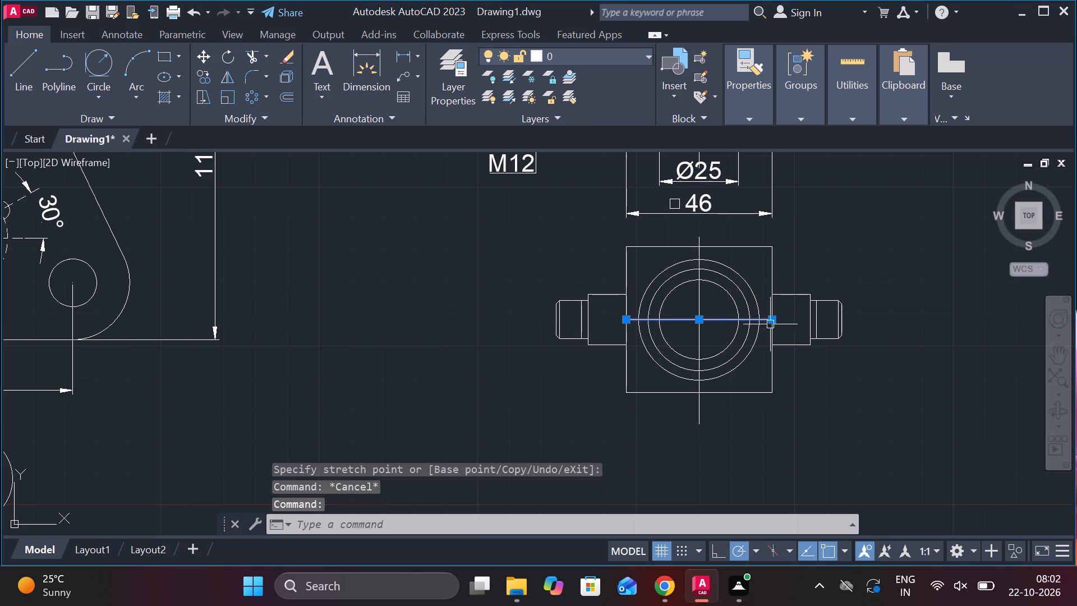
{"action": "left_click", "coordinate": [813, 368]}
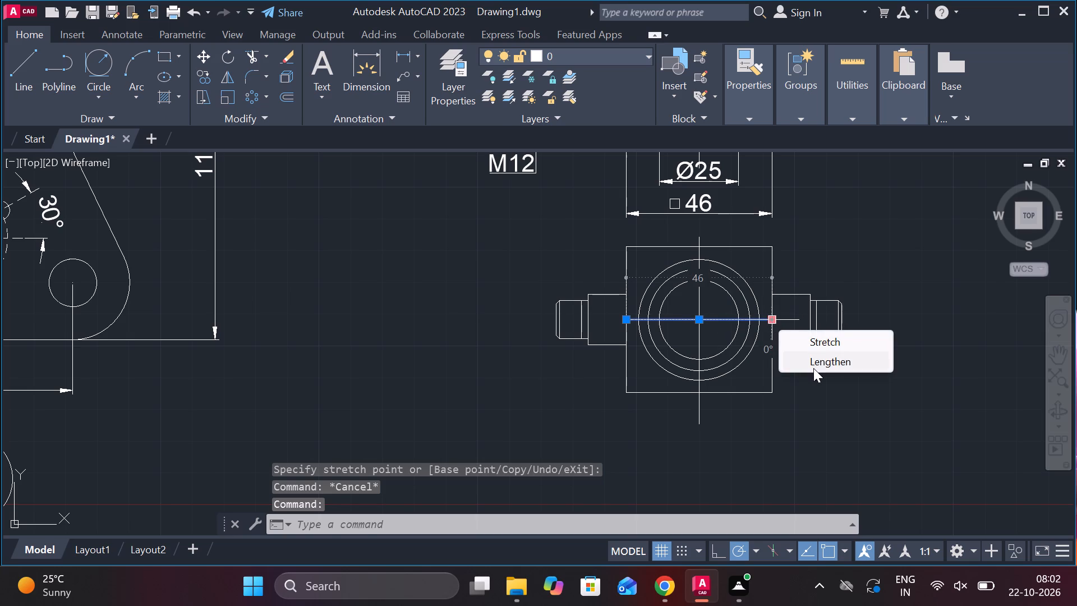
{"action": "left_click", "coordinate": [869, 344]}
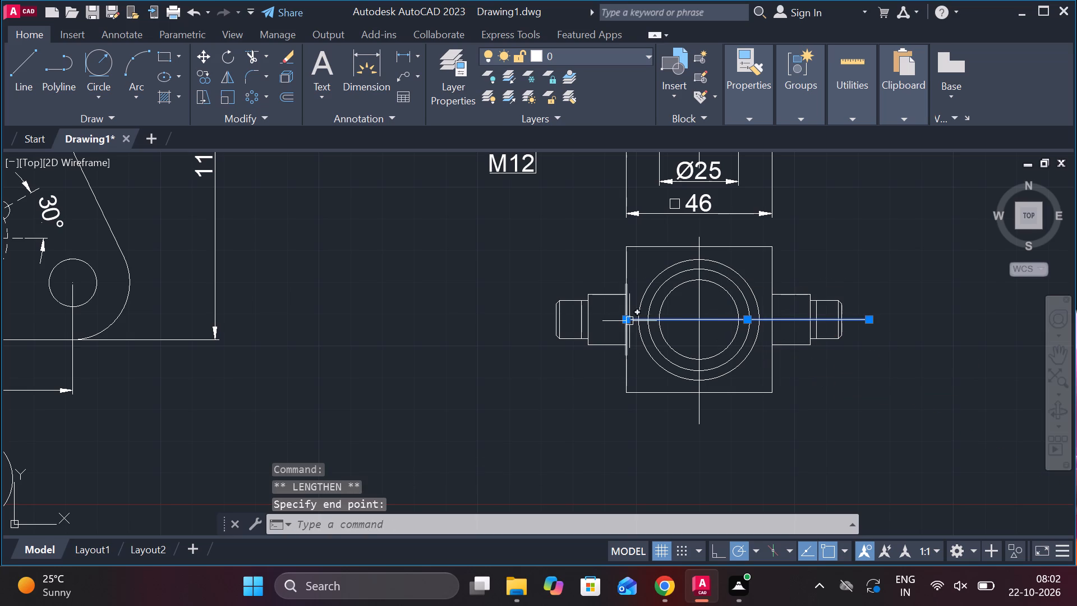
{"action": "left_click", "coordinate": [669, 367]}
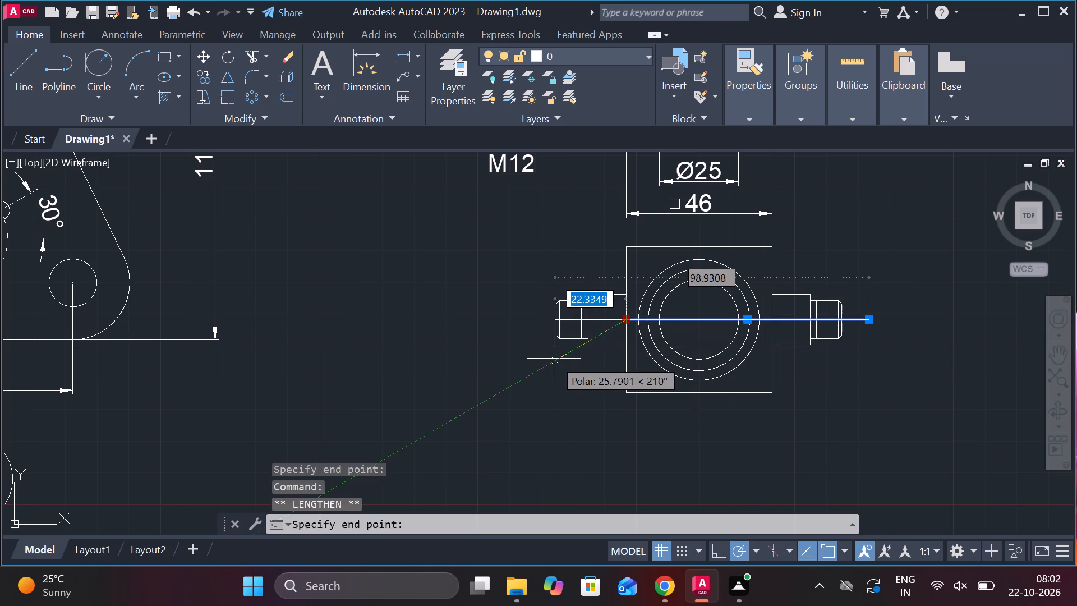
{"action": "left_click", "coordinate": [521, 353]}
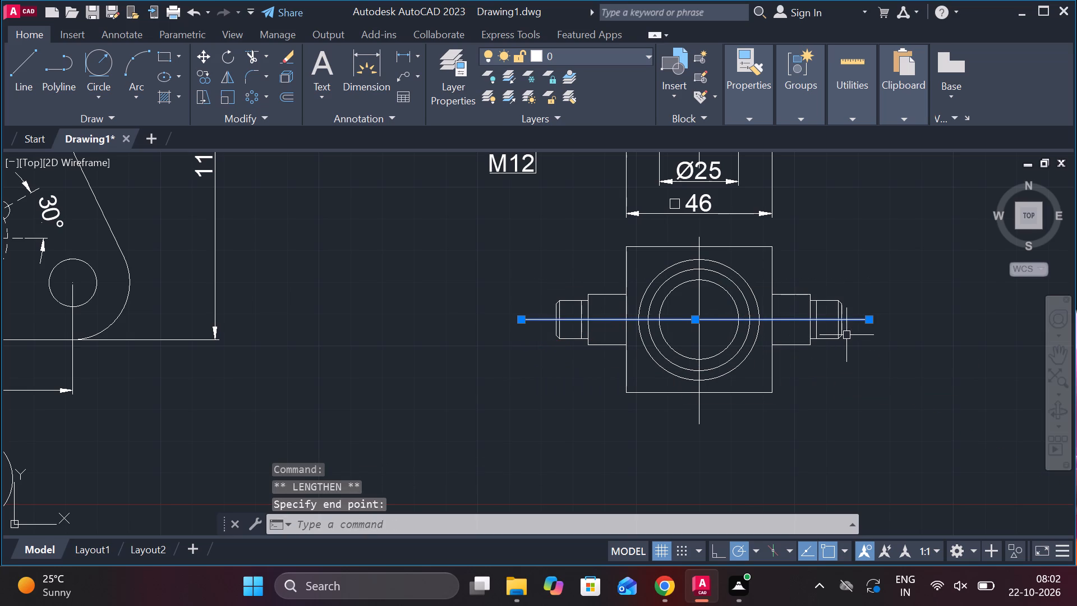
{"action": "key", "text": "Escape"}
Add a linear dimension for the width of the narrow section beside the left shoulder, placed above the threaded end.
{"action": "left_click", "coordinate": [408, 55]}
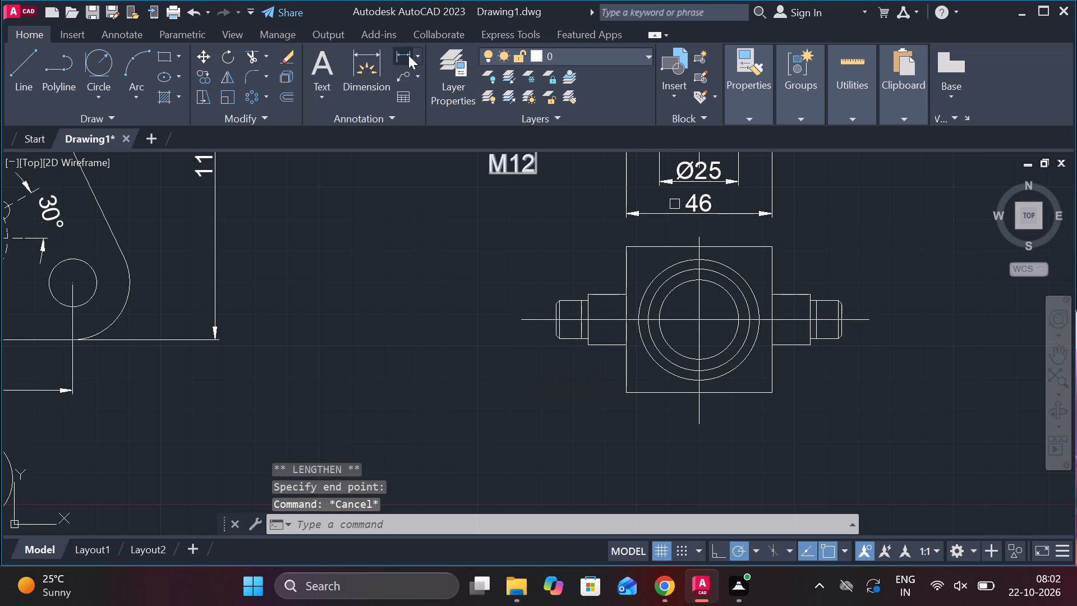
{"action": "scroll", "coordinate": [534, 272], "scroll_direction": "up", "scroll_amount": 1}
{"action": "scroll", "coordinate": [584, 298], "scroll_direction": "up", "scroll_amount": 2}
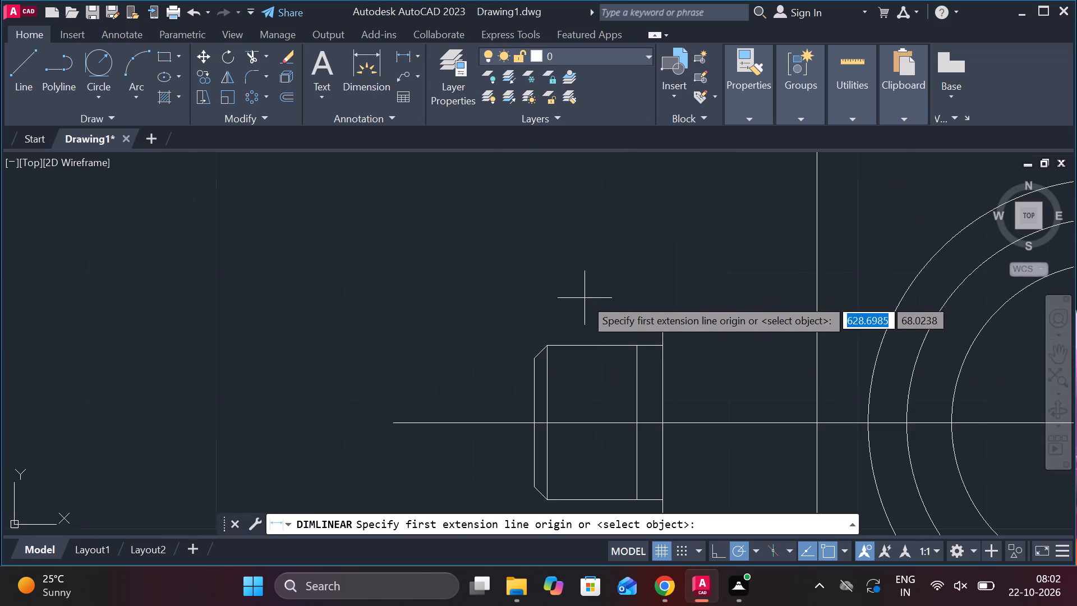
{"action": "left_click", "coordinate": [630, 348]}
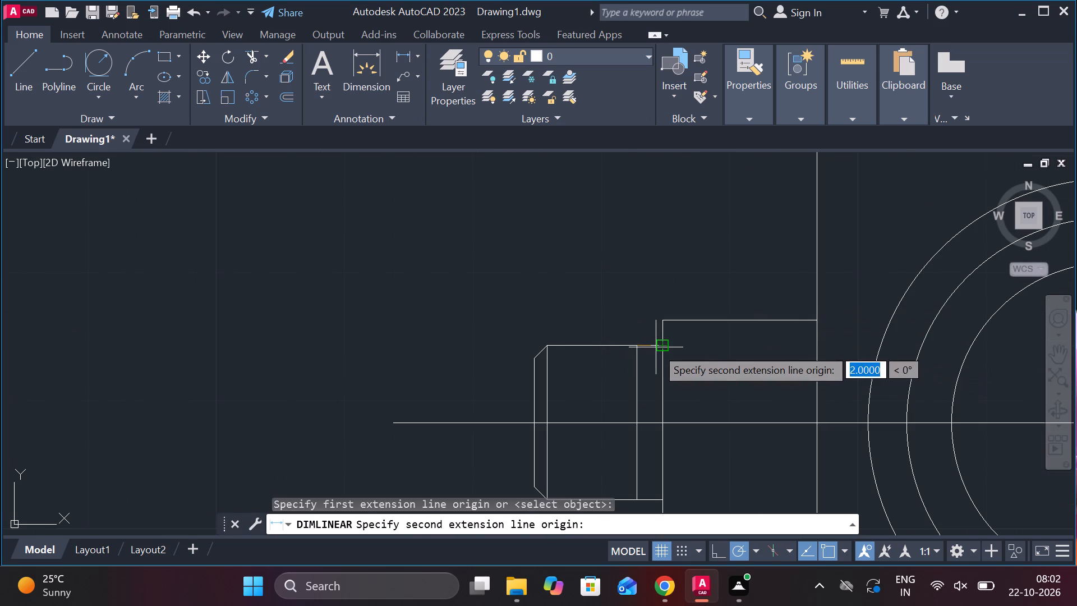
{"action": "left_click", "coordinate": [656, 347]}
{"action": "left_click", "coordinate": [647, 286]}
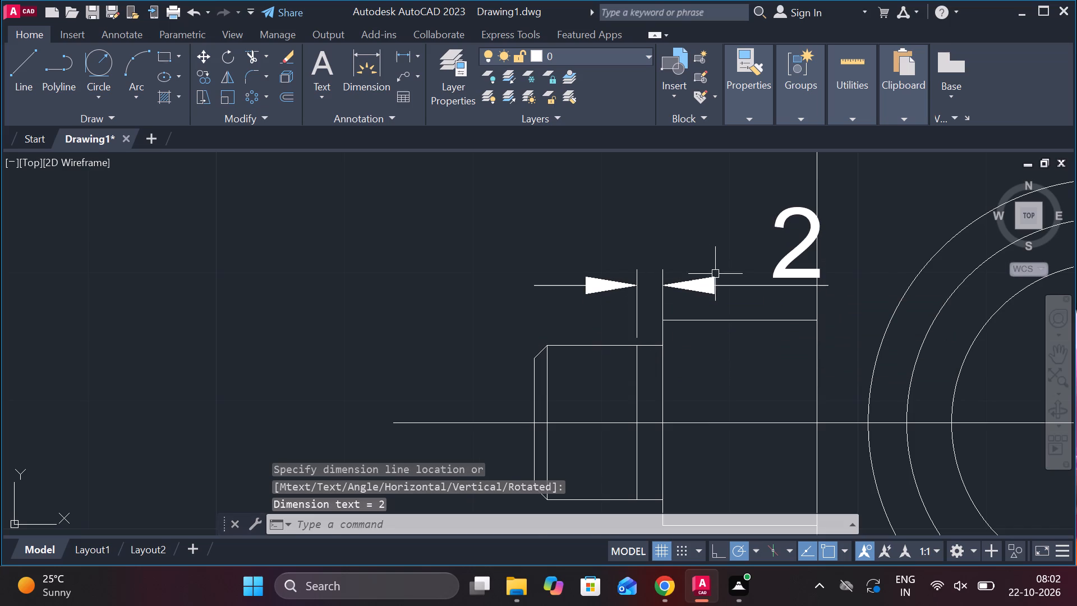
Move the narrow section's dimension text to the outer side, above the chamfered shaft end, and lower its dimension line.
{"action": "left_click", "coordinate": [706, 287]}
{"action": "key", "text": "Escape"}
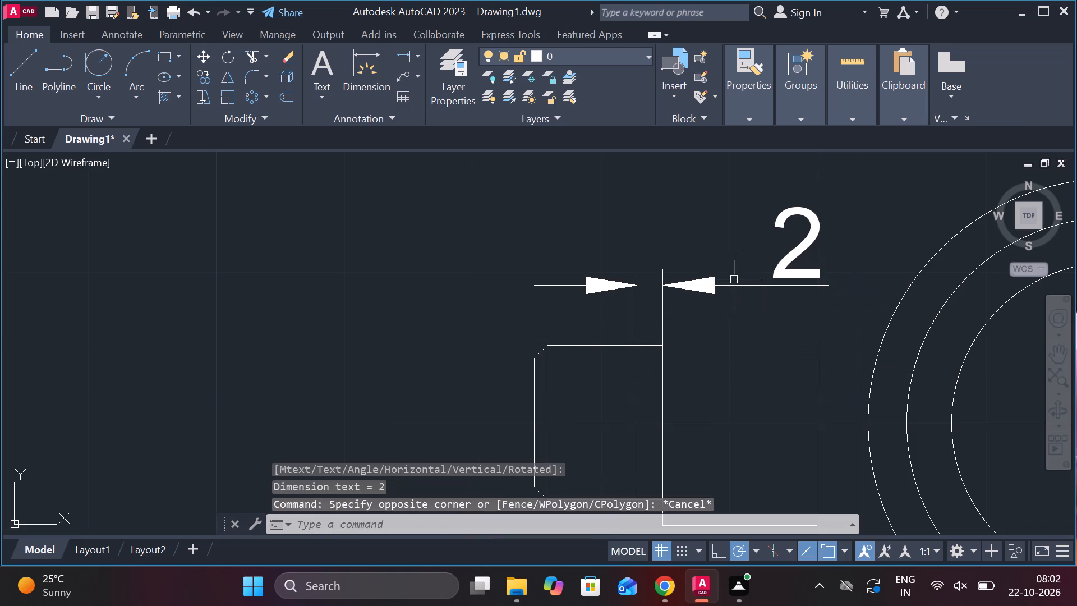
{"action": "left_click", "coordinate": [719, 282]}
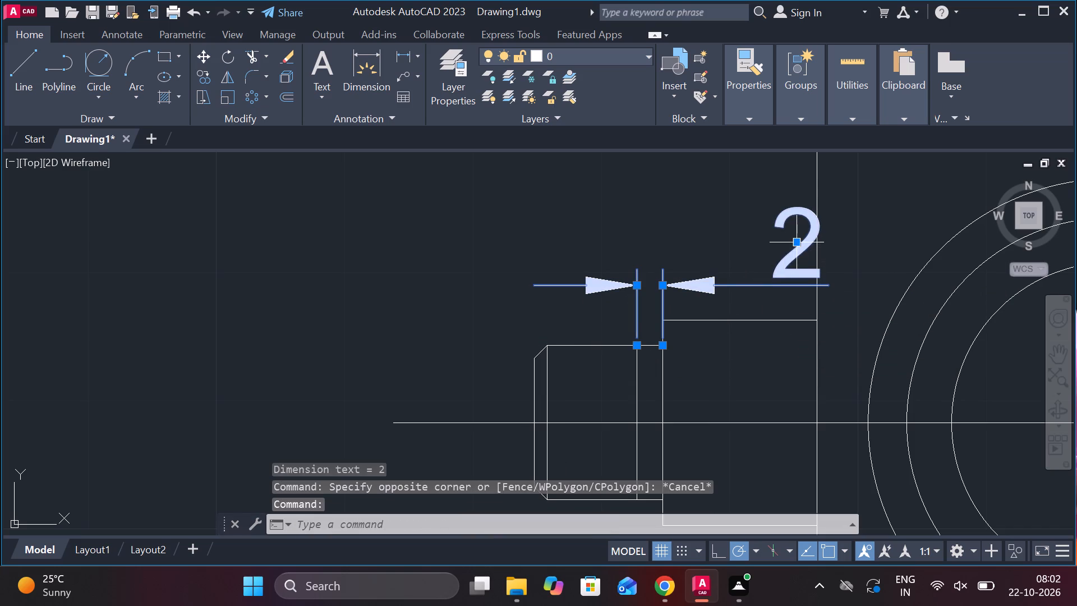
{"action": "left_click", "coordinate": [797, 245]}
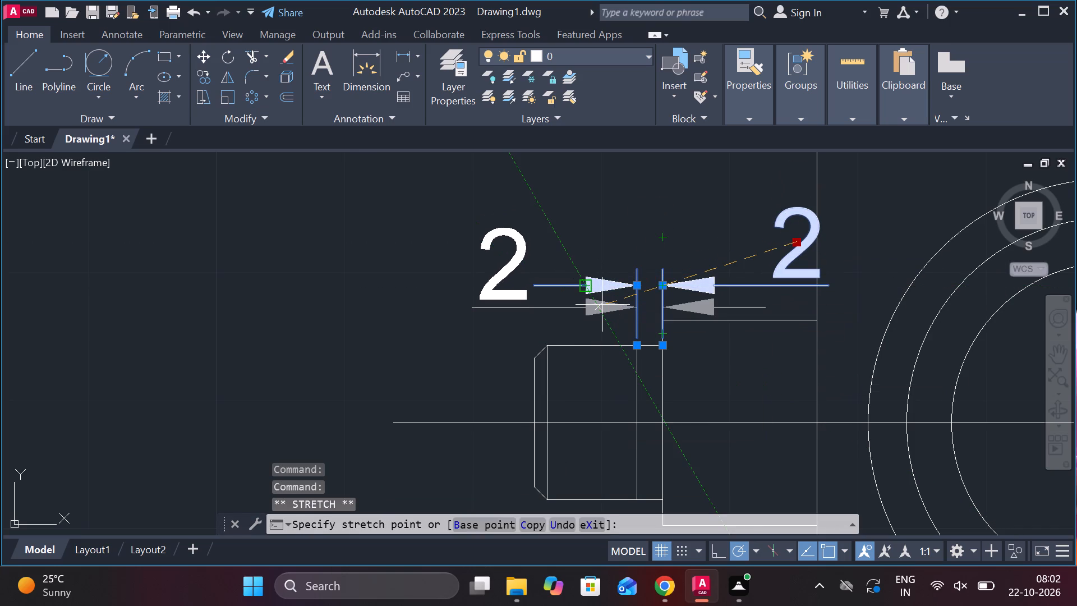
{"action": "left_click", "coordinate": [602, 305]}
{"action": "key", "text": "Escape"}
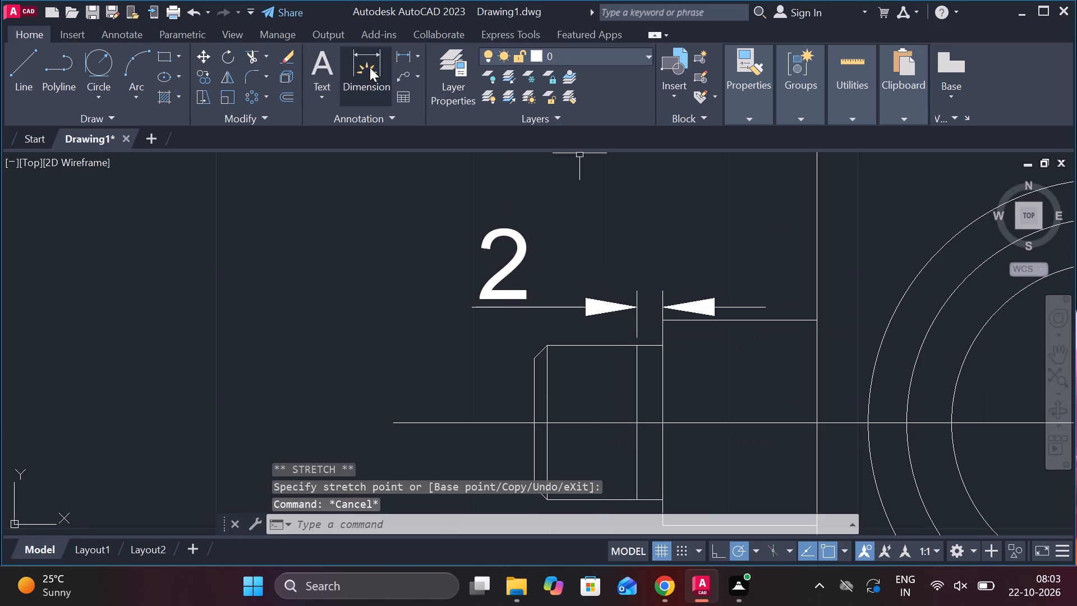
Add a linear dimension from the left end face to the shoulder, placed above the narrow section's dimension.
{"action": "left_click", "coordinate": [398, 59]}
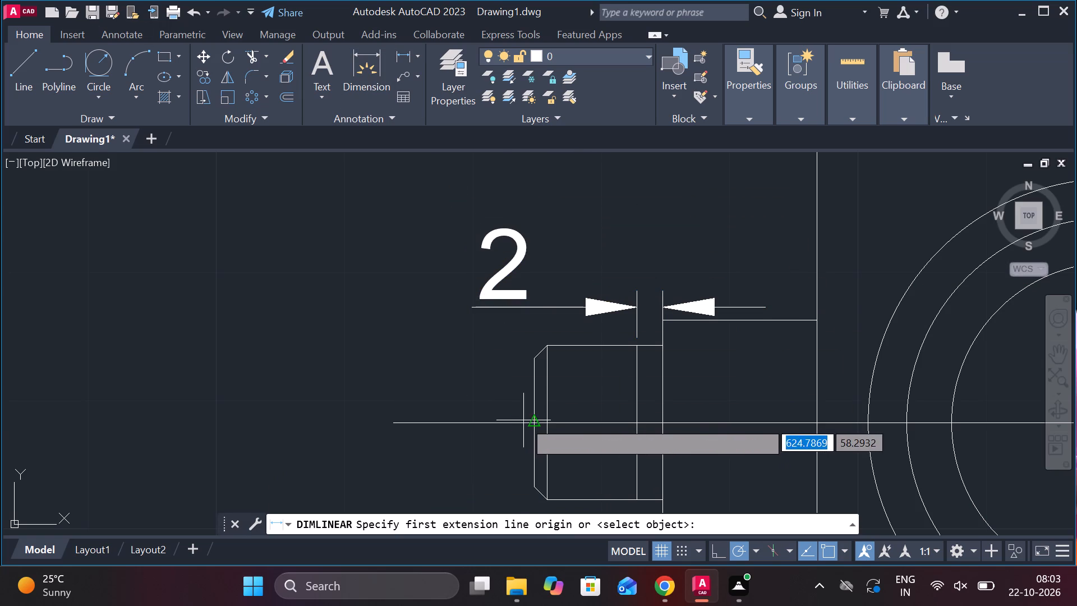
{"action": "left_click", "coordinate": [523, 420]}
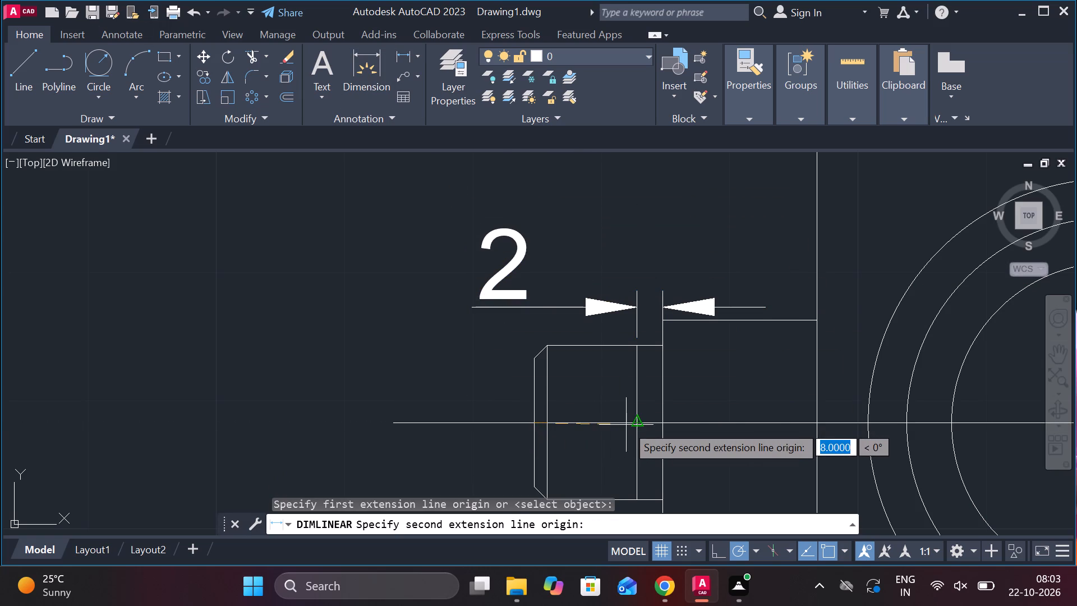
{"action": "left_click", "coordinate": [664, 425]}
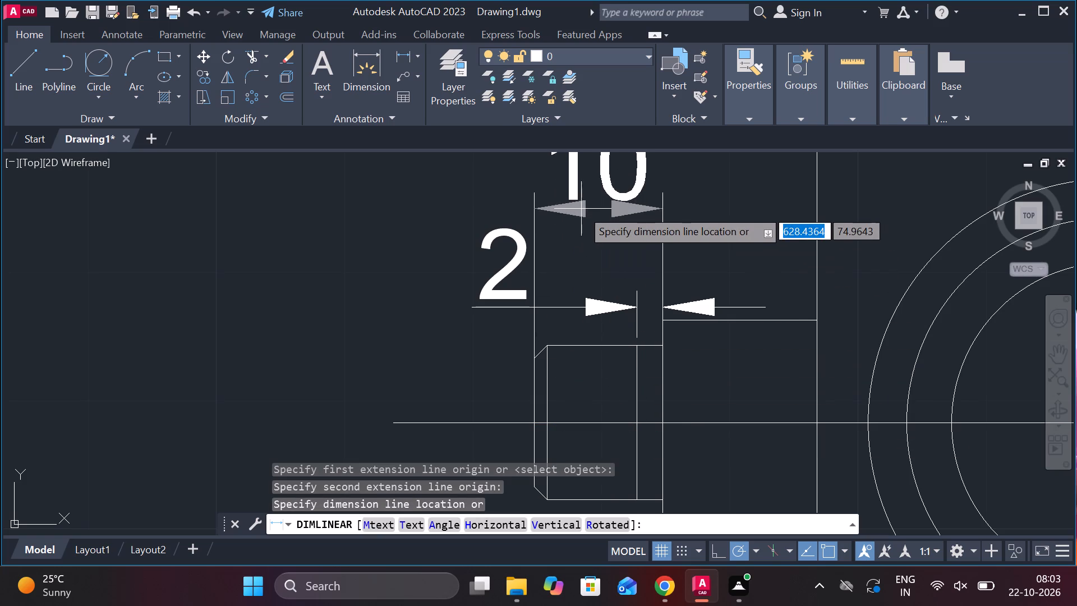
{"action": "middle_click_drag", "start_coordinate": [581, 209], "coordinate": [510, 266]}
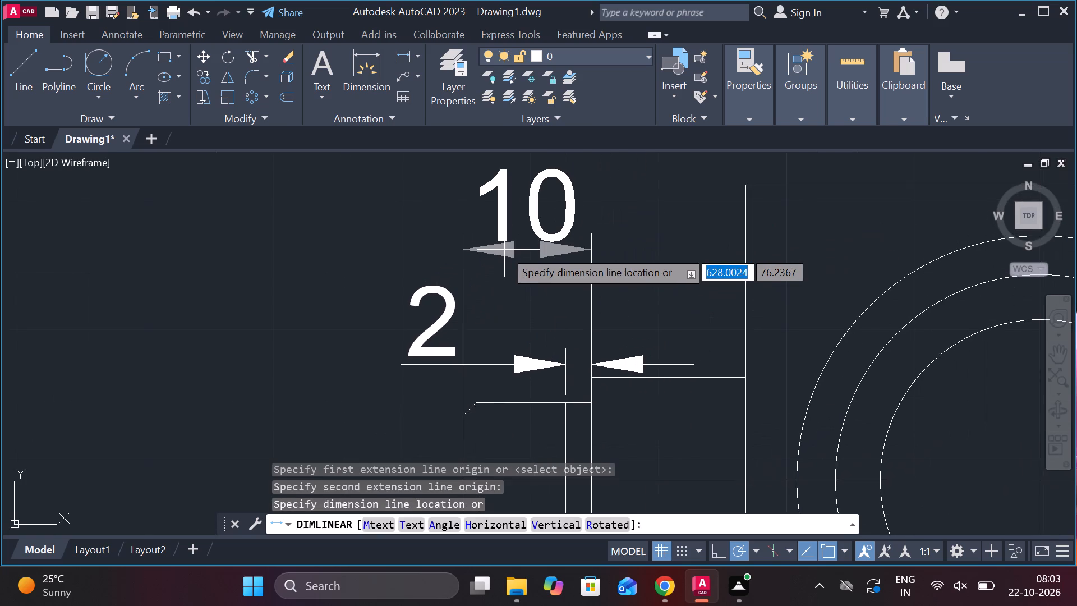
{"action": "scroll", "coordinate": [504, 250], "scroll_direction": "down", "scroll_amount": 1}
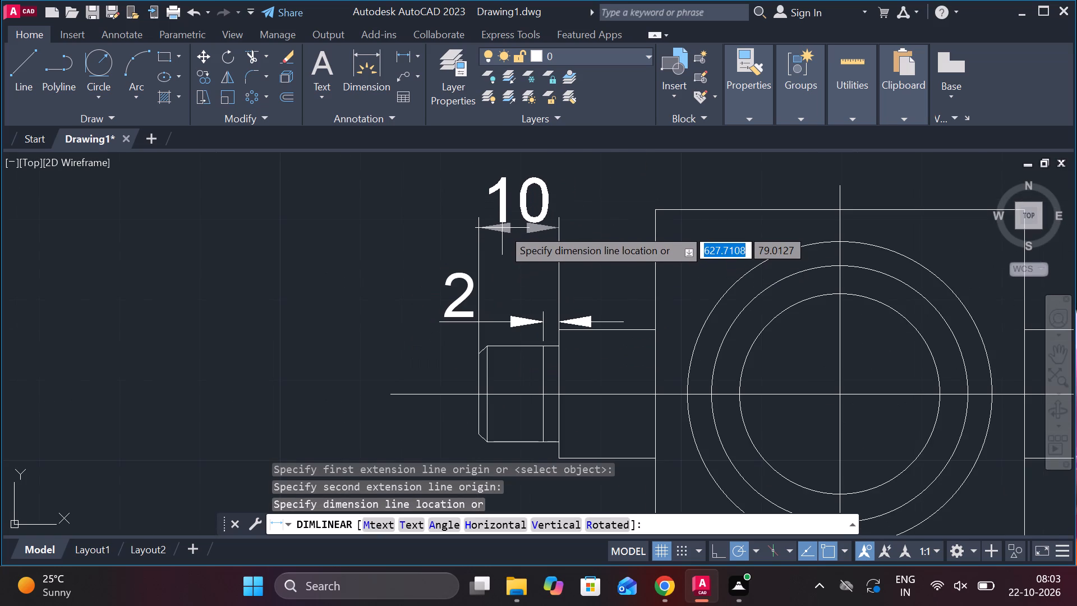
{"action": "middle_click_drag", "start_coordinate": [501, 219], "coordinate": [494, 268]}
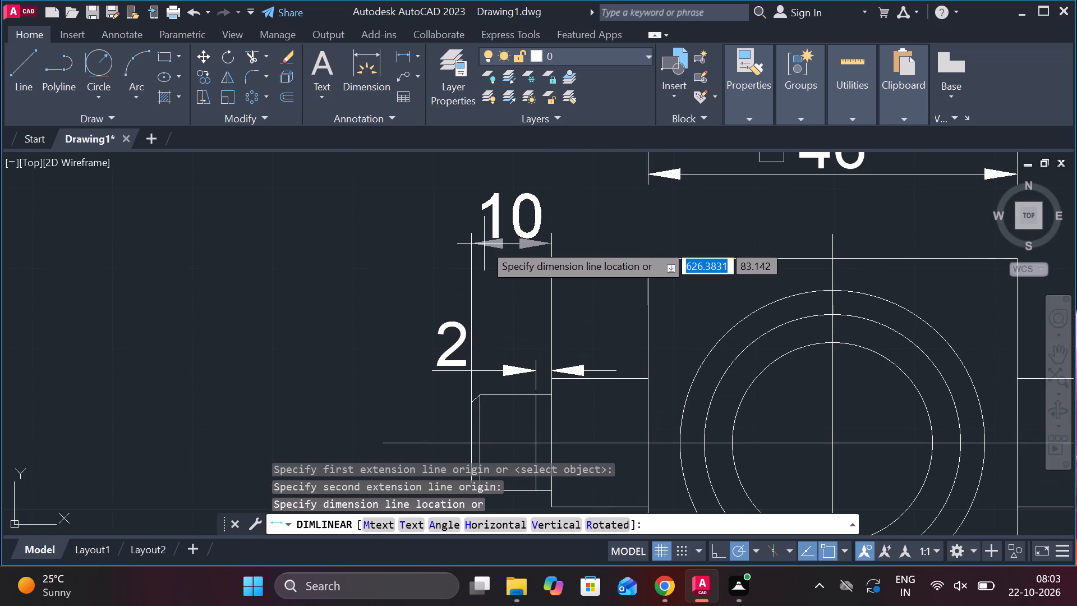
{"action": "left_click", "coordinate": [477, 252]}
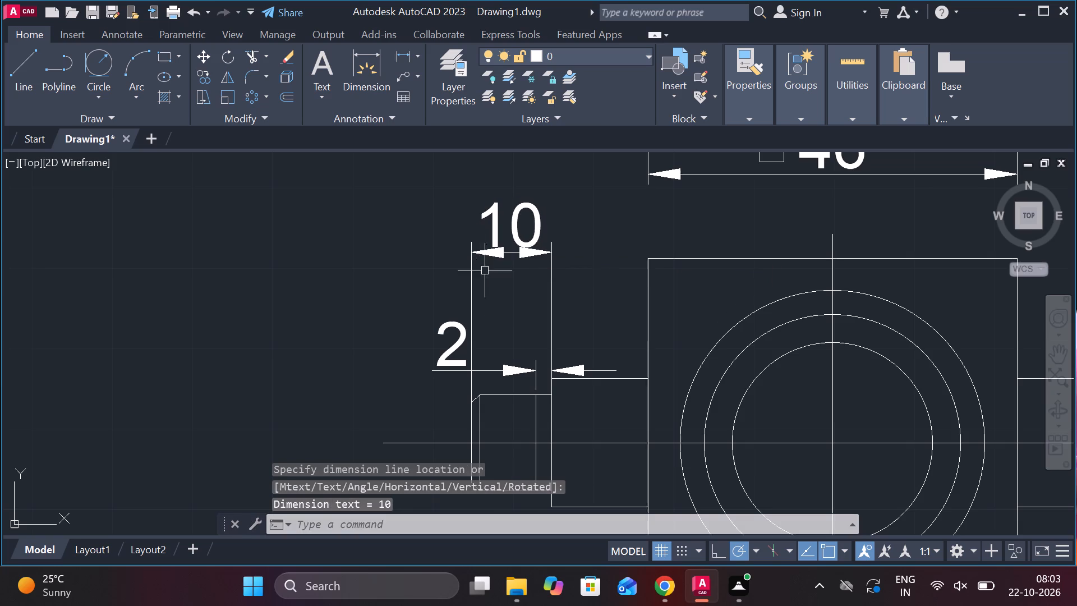
Move the narrow section's dimension text to the inner side, beside the square body.
{"action": "left_click", "coordinate": [457, 320]}
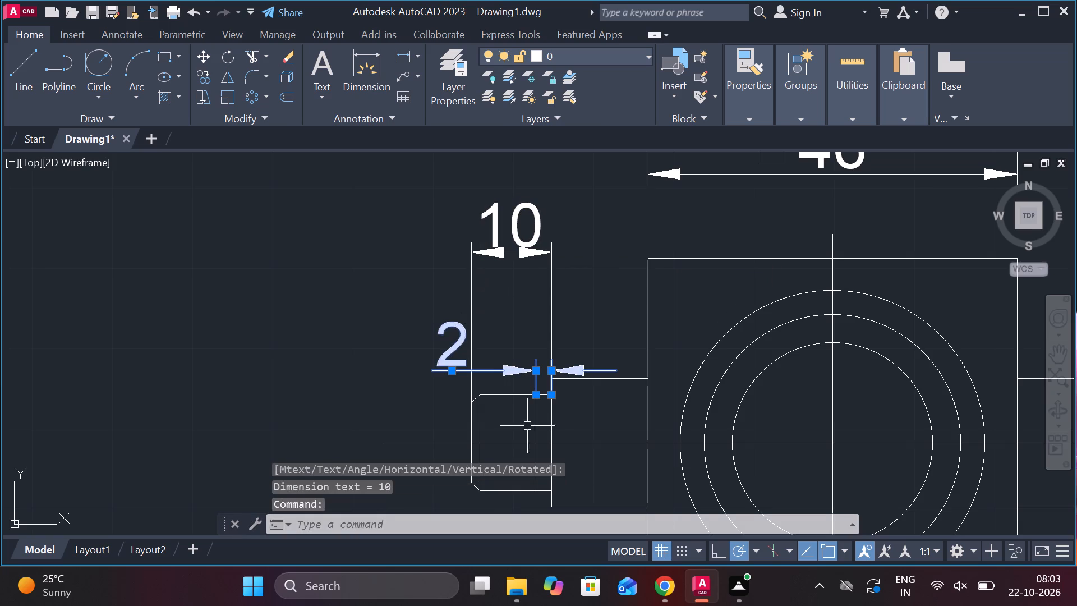
{"action": "left_click", "coordinate": [449, 370]}
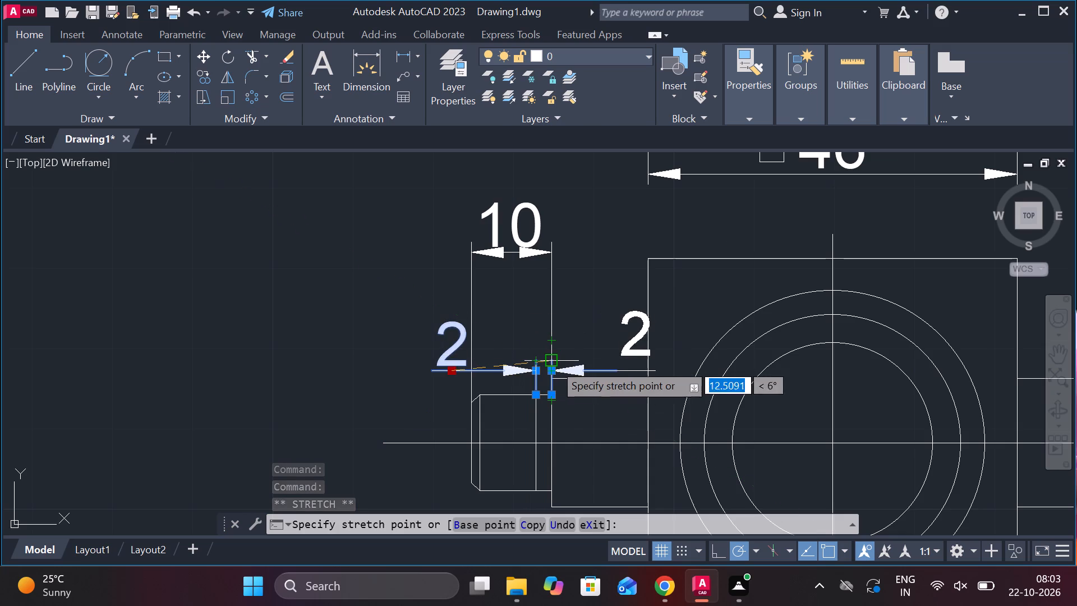
{"action": "left_click", "coordinate": [554, 363]}
{"action": "key", "text": "Escape"}
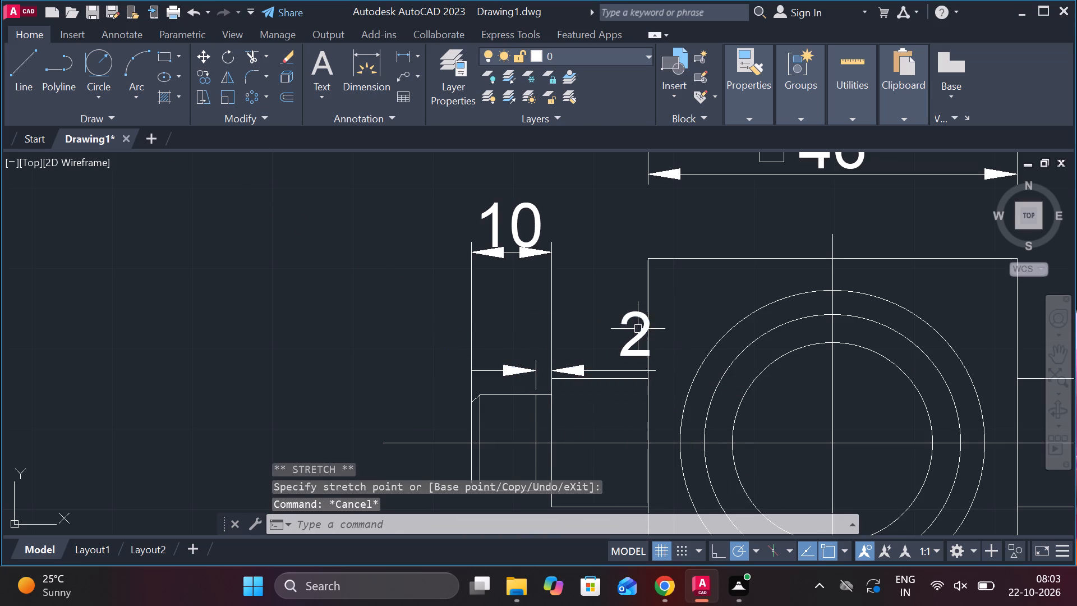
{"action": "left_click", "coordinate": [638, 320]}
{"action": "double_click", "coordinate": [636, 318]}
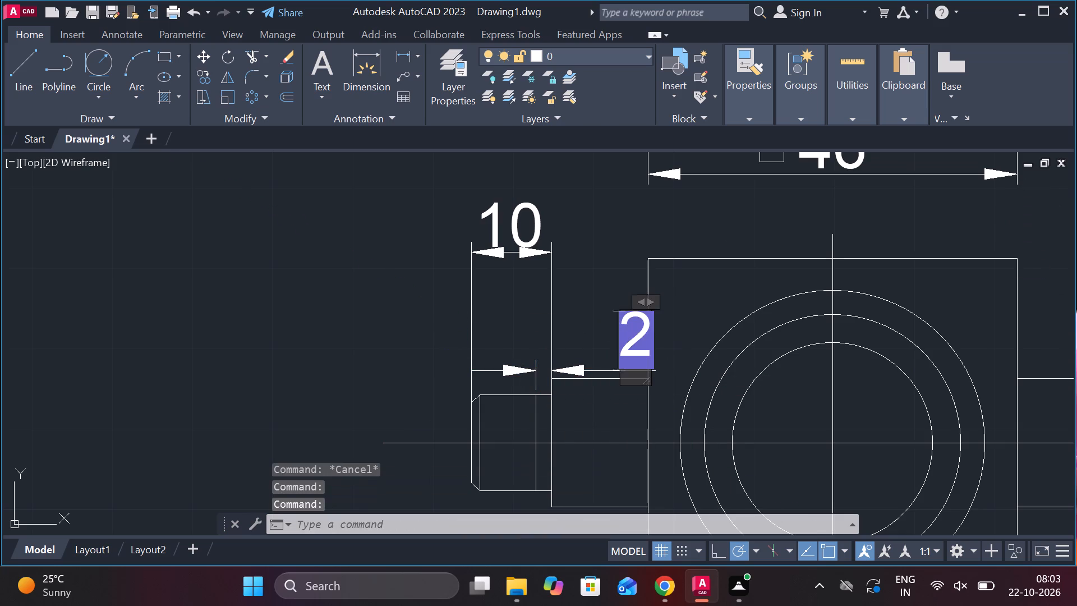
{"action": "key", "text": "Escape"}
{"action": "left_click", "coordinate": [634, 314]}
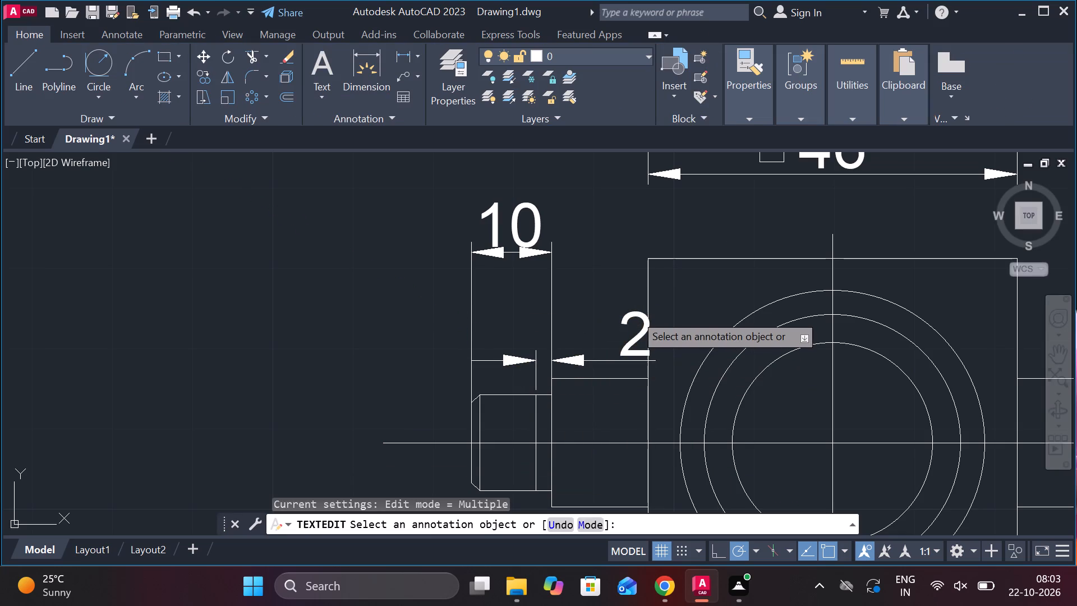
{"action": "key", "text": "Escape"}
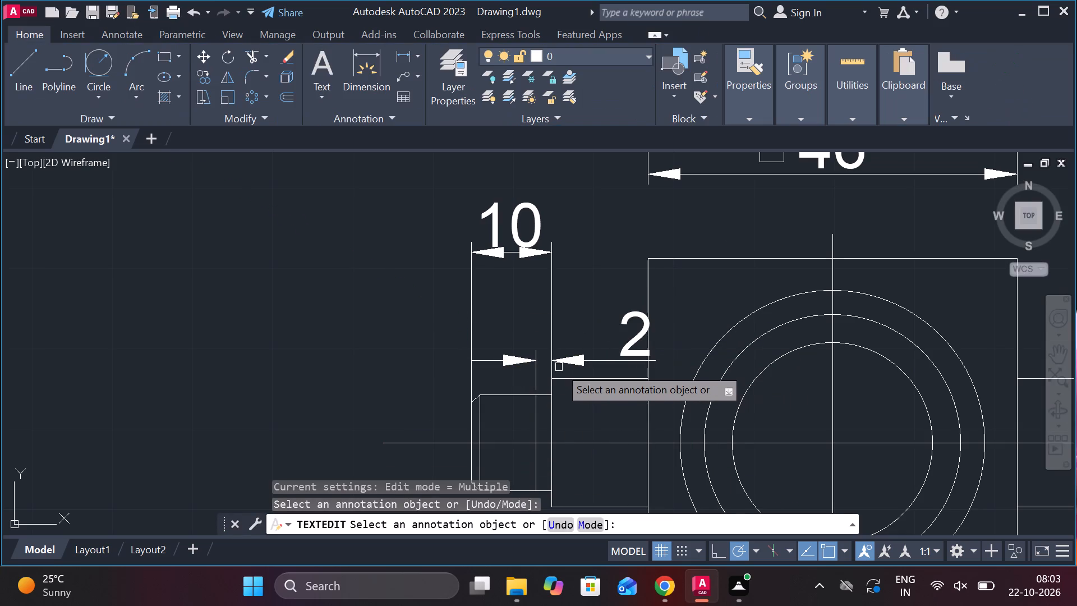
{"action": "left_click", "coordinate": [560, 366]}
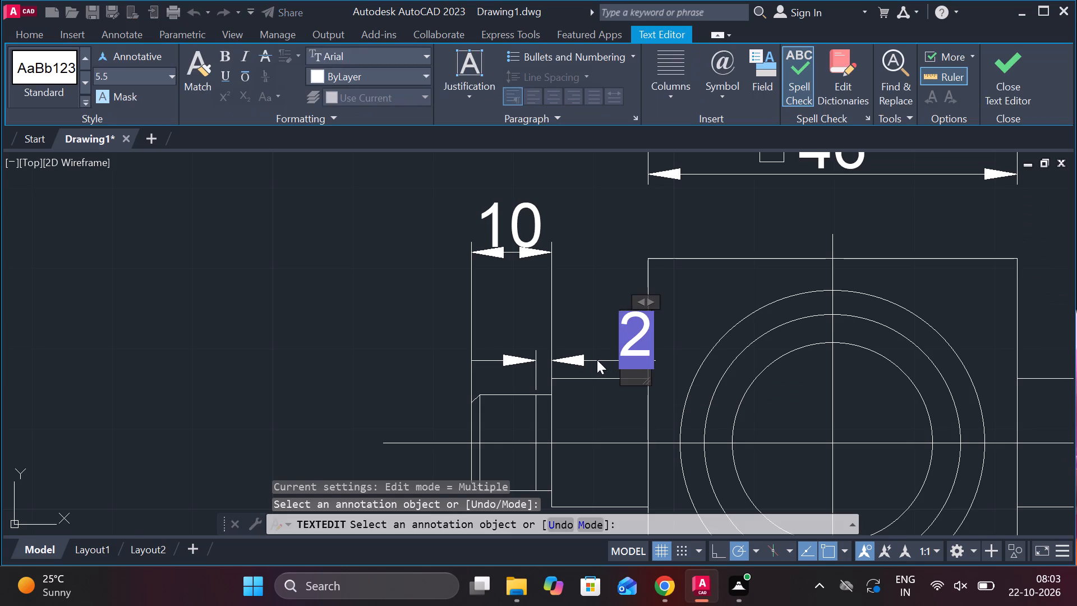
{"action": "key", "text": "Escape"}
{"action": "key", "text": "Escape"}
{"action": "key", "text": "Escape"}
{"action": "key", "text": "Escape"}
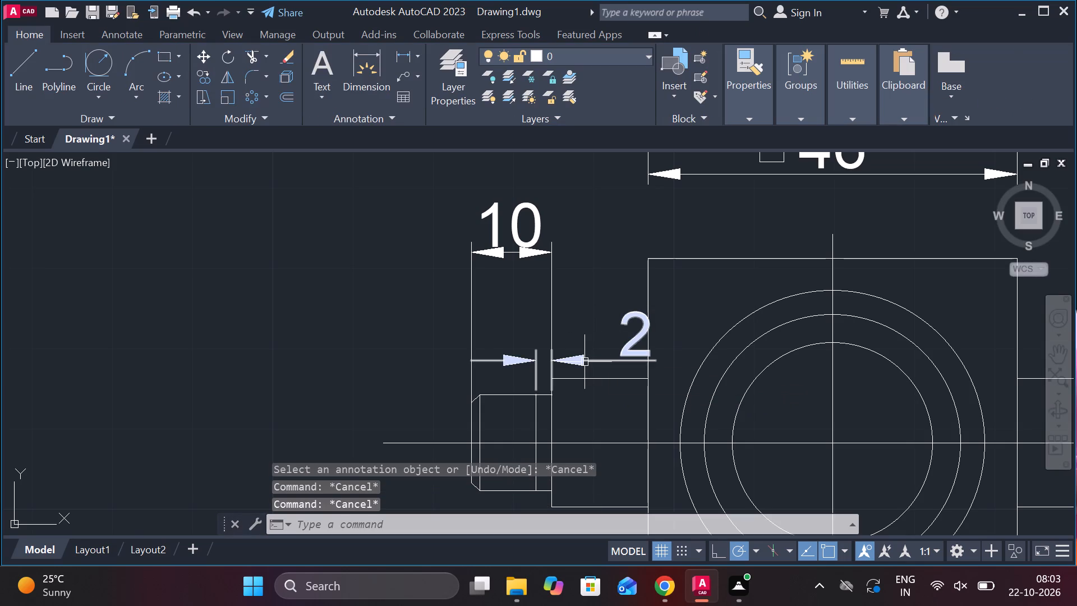
Move only the narrow section's dimension text closer to the shoulder, just above its inner arrowhead.
{"action": "left_click", "coordinate": [584, 362]}
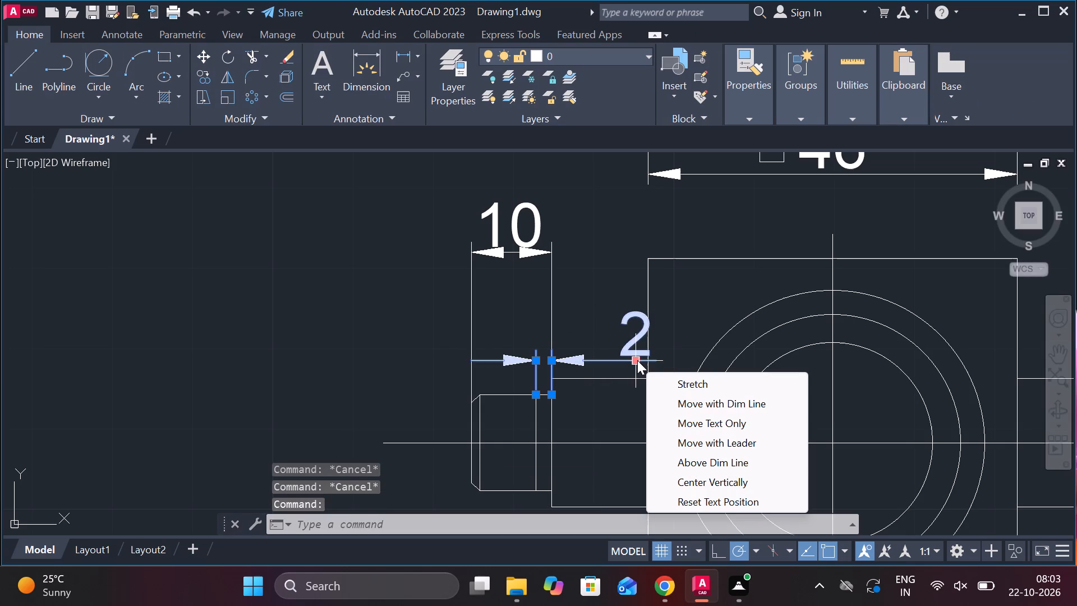
{"action": "left_click", "coordinate": [688, 418]}
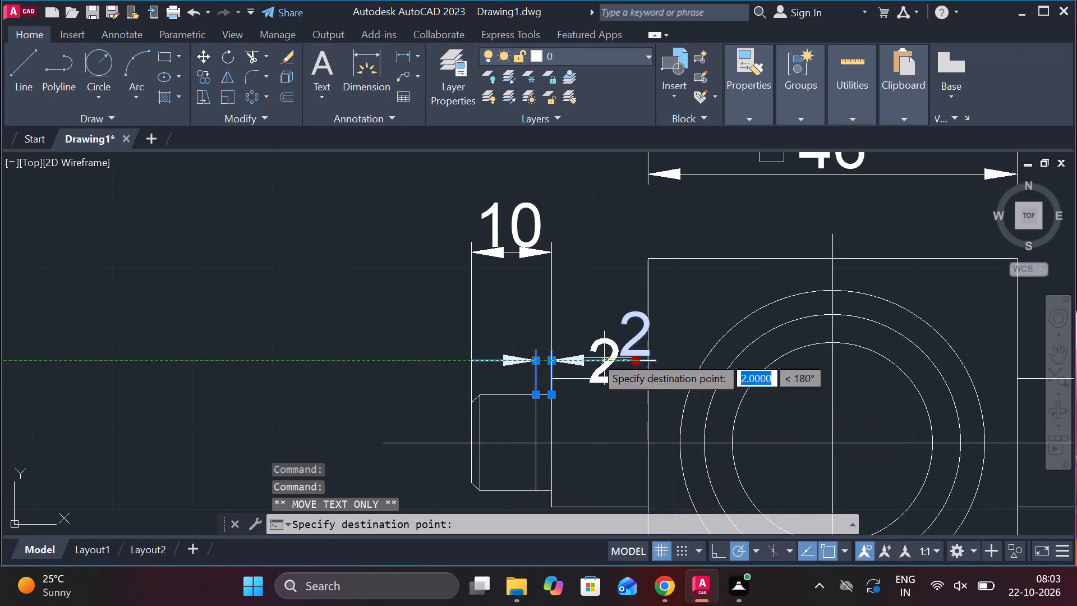
{"action": "scroll", "coordinate": [561, 347], "scroll_direction": "up", "scroll_amount": 2}
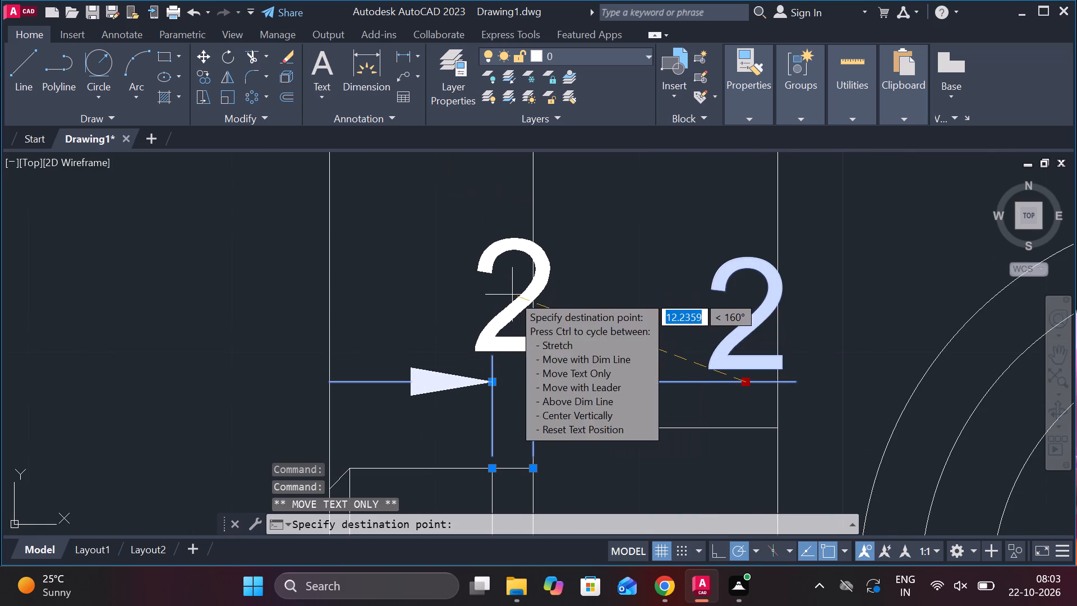
{"action": "left_click", "coordinate": [586, 305]}
{"action": "key", "text": "Escape"}
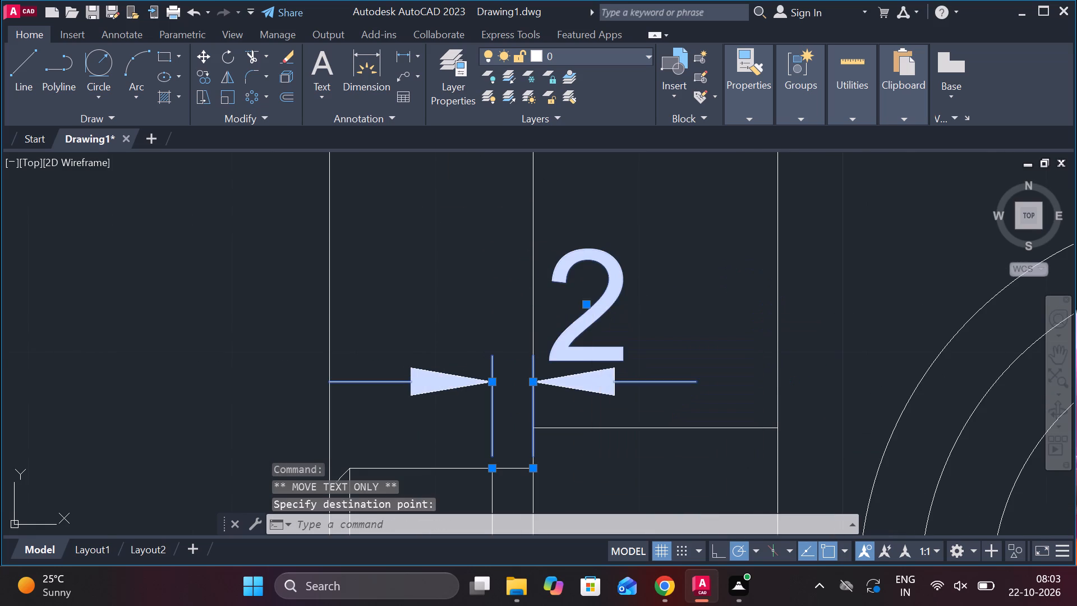
Add a linear dimension from the left shoulder to the square body, in line with the end section's dimension.
{"action": "scroll", "coordinate": [641, 300], "scroll_direction": "down", "scroll_amount": 2}
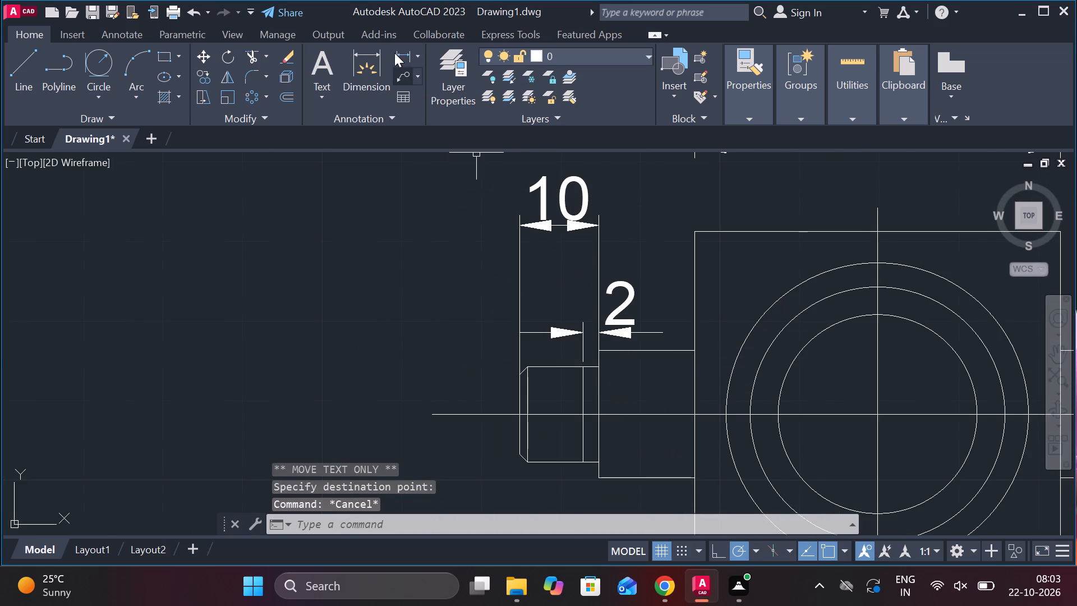
{"action": "left_click", "coordinate": [394, 53]}
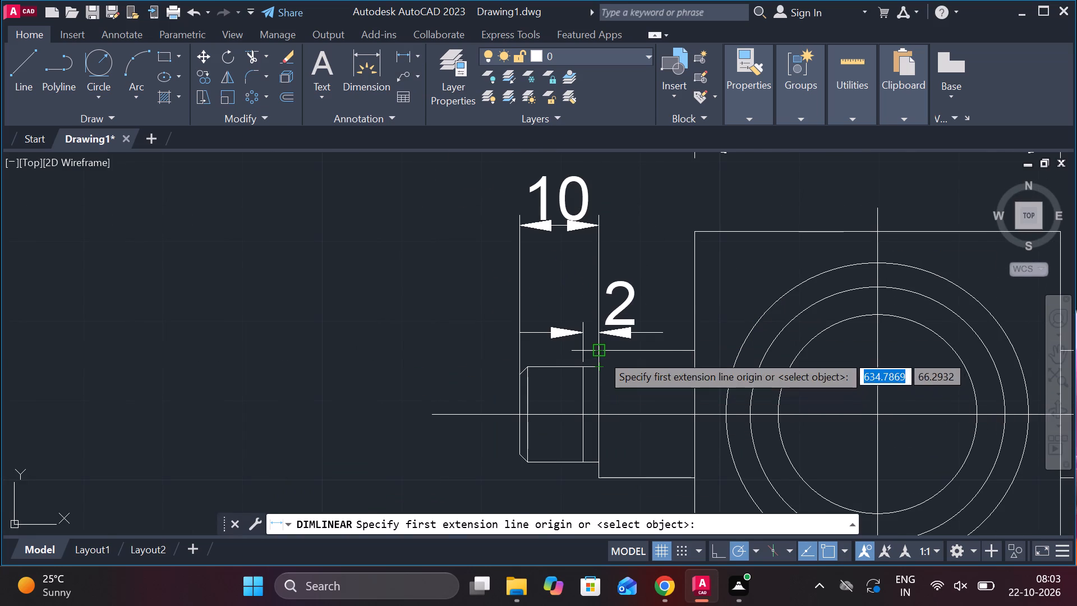
{"action": "left_click", "coordinate": [601, 354]}
{"action": "left_click", "coordinate": [699, 356]}
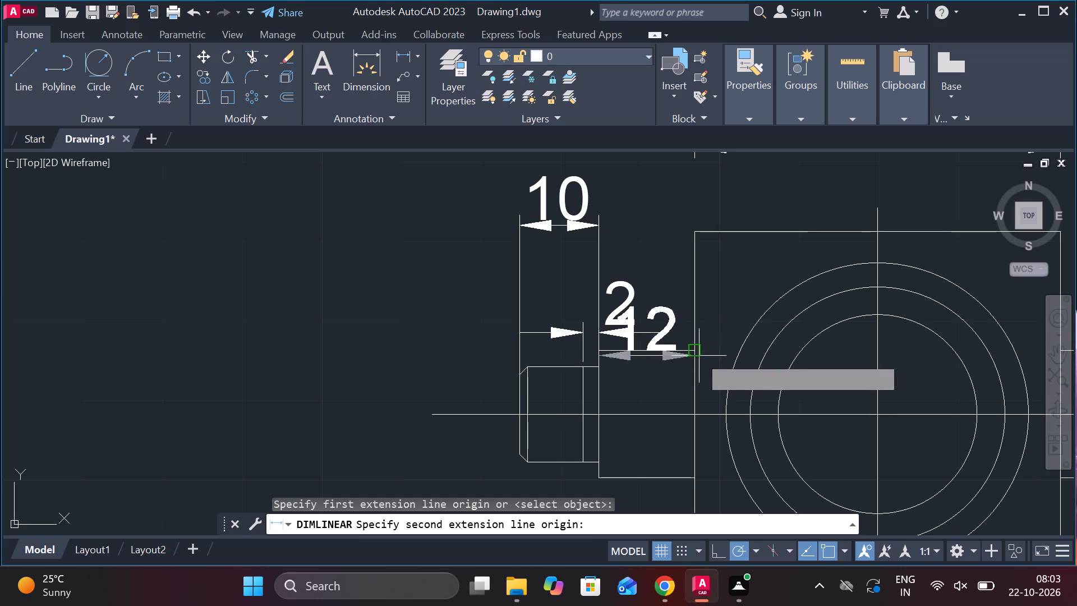
{"action": "left_click", "coordinate": [603, 231]}
Mirror the three left shaft dimensions about the second view's vertical centre line, keeping the originals.
{"action": "scroll", "coordinate": [686, 287], "scroll_direction": "down", "scroll_amount": 1}
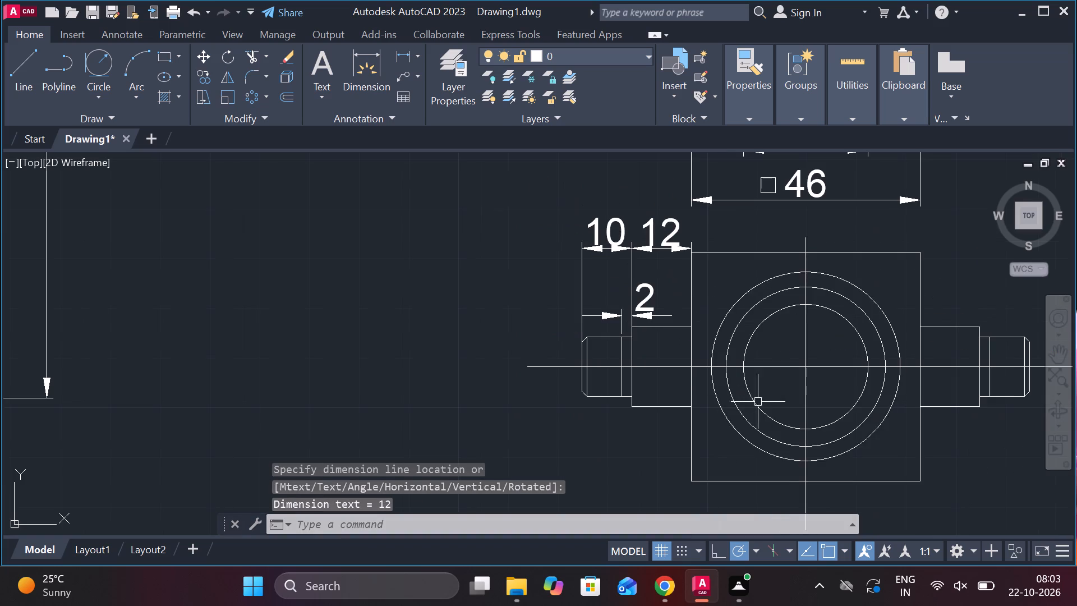
{"action": "middle_click_drag", "start_coordinate": [749, 402], "coordinate": [509, 363]}
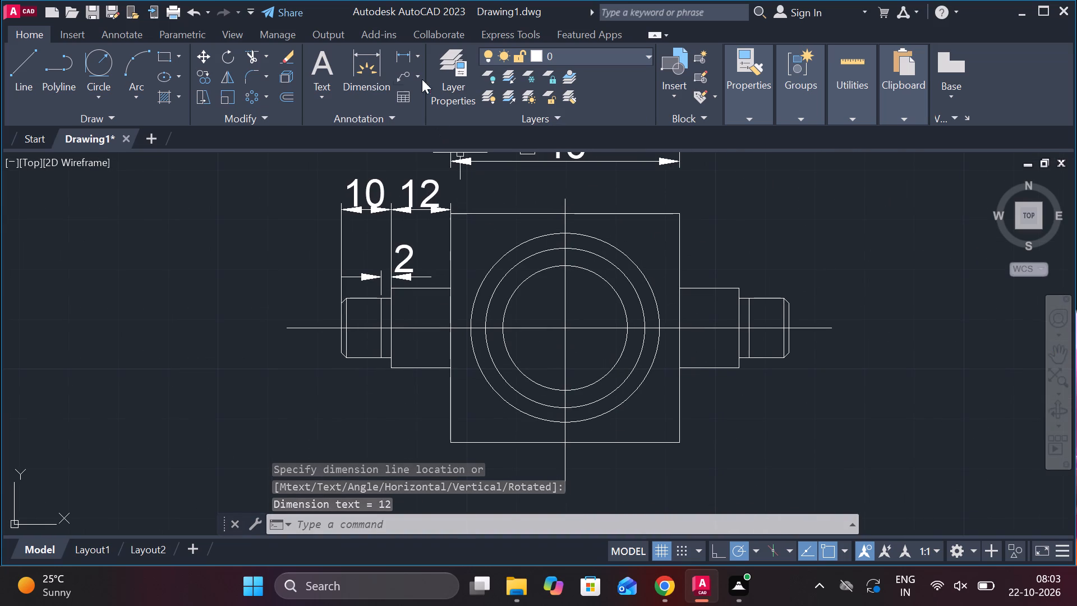
{"action": "left_click", "coordinate": [407, 46]}
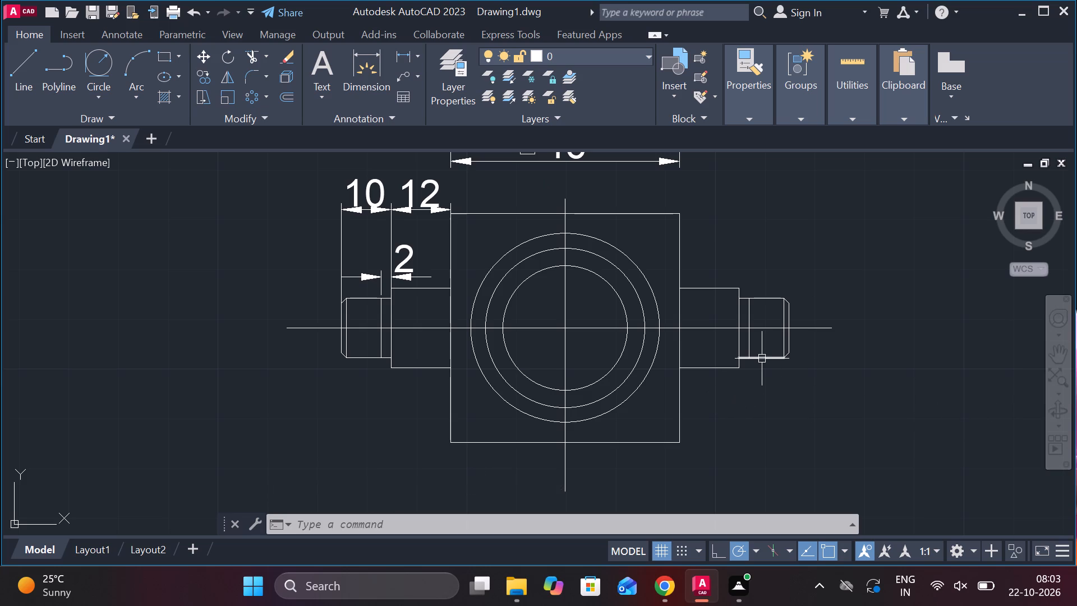
{"action": "left_click", "coordinate": [328, 171]}
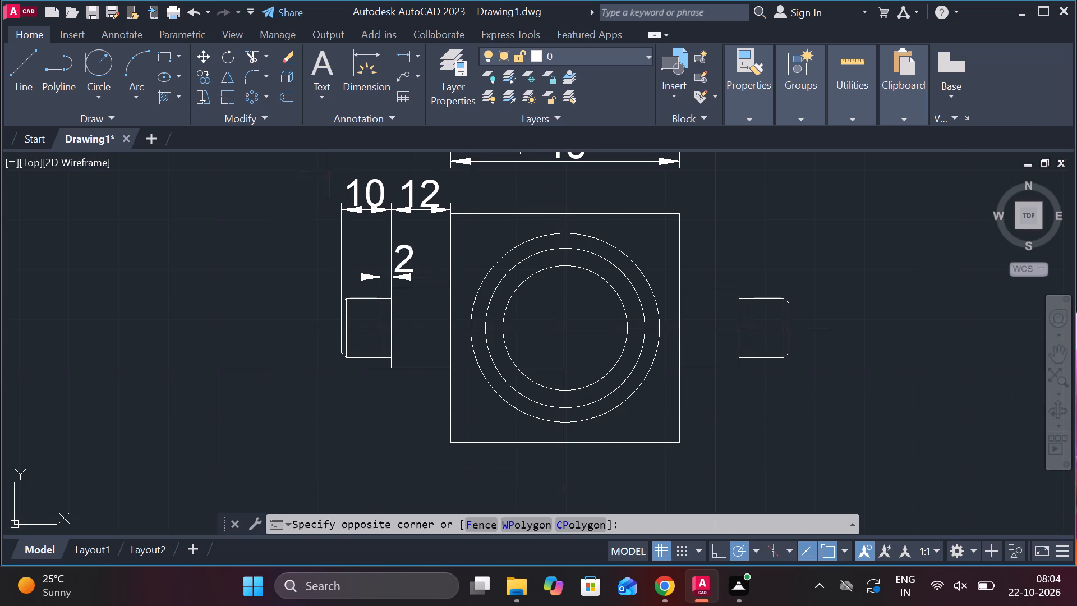
{"action": "left_click", "coordinate": [439, 274]}
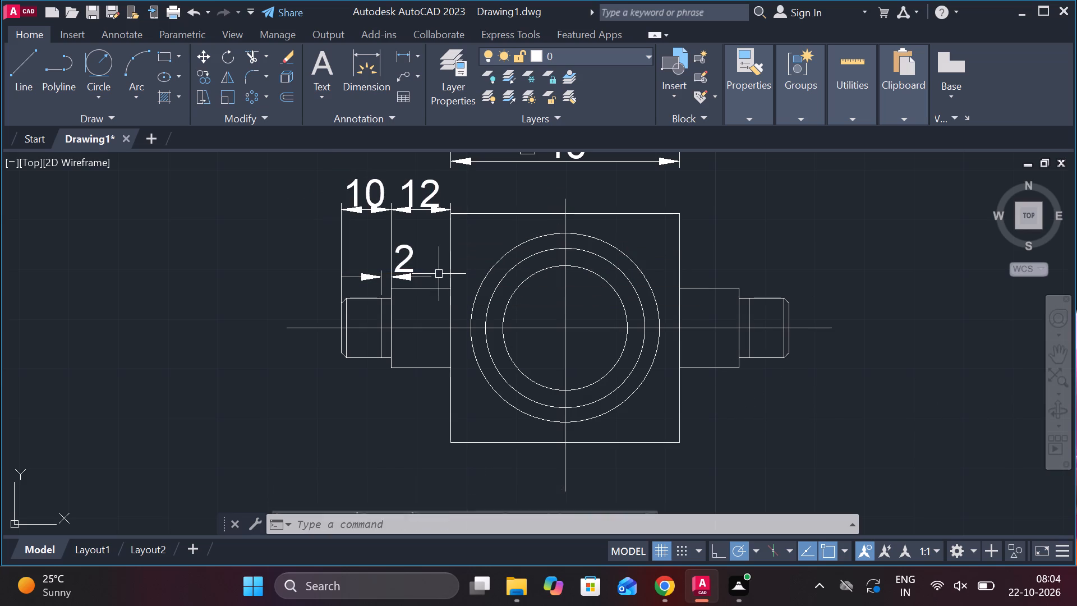
{"action": "left_click_drag", "start_coordinate": [432, 283], "coordinate": [411, 268]}
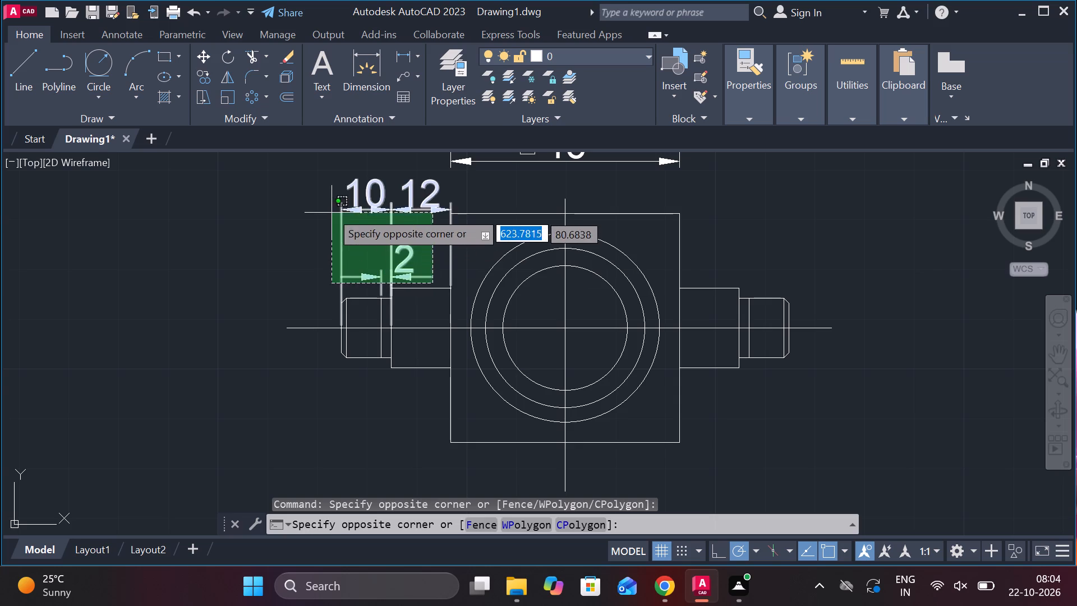
{"action": "left_click", "coordinate": [331, 177]}
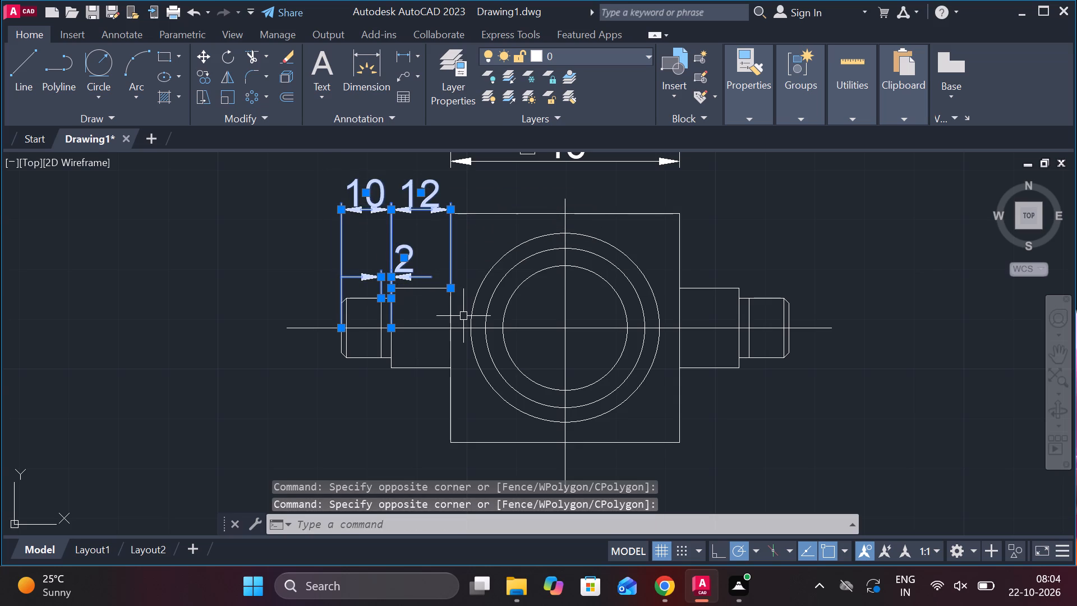
{"action": "type", "text": "MI"}
{"action": "key", "text": "Return"}
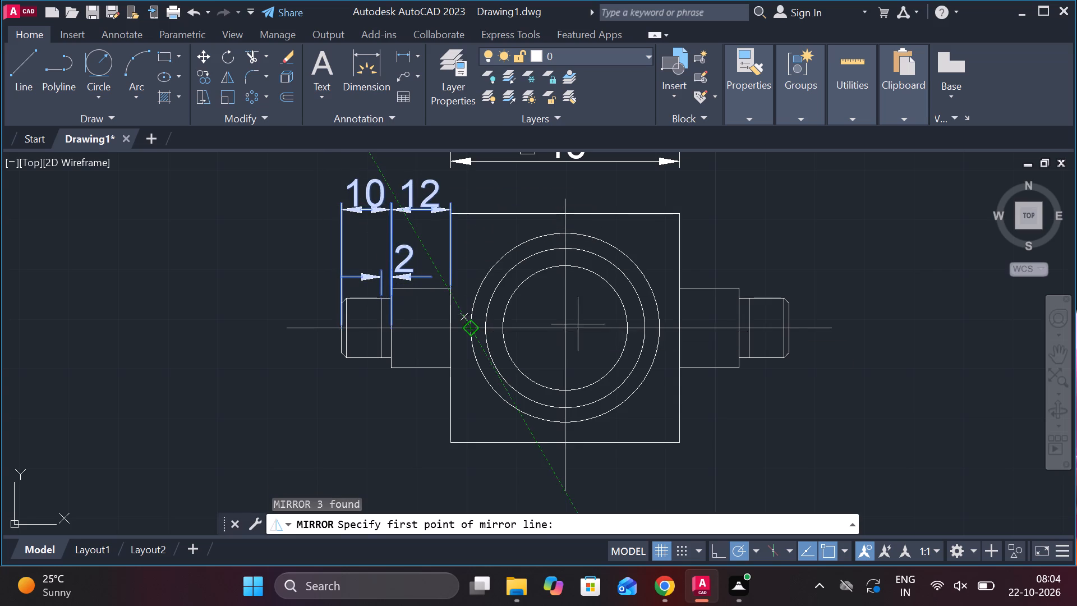
{"action": "left_click", "coordinate": [562, 327]}
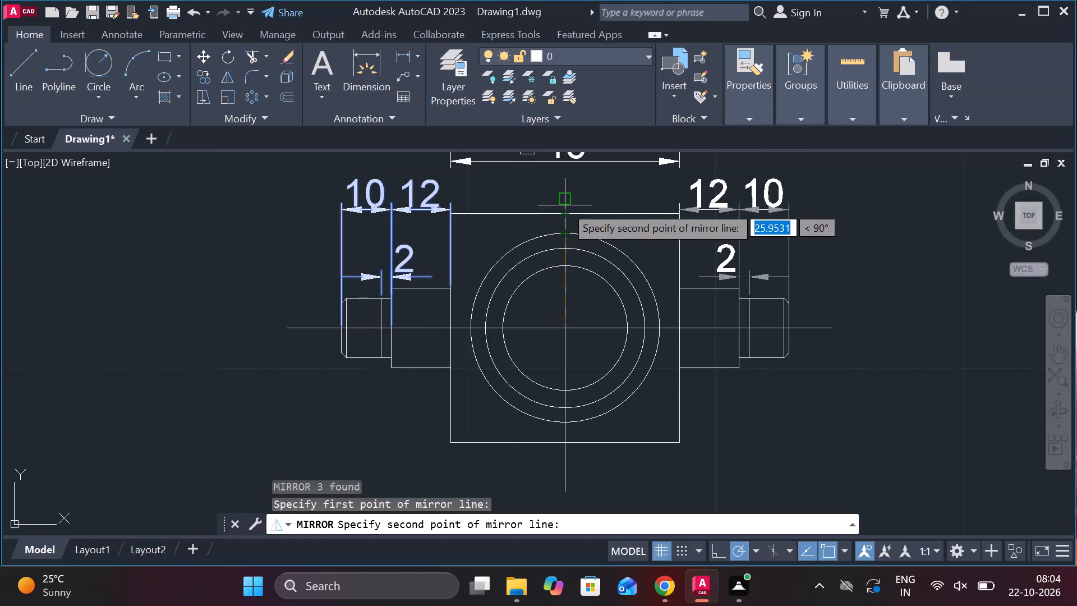
{"action": "left_click", "coordinate": [565, 214]}
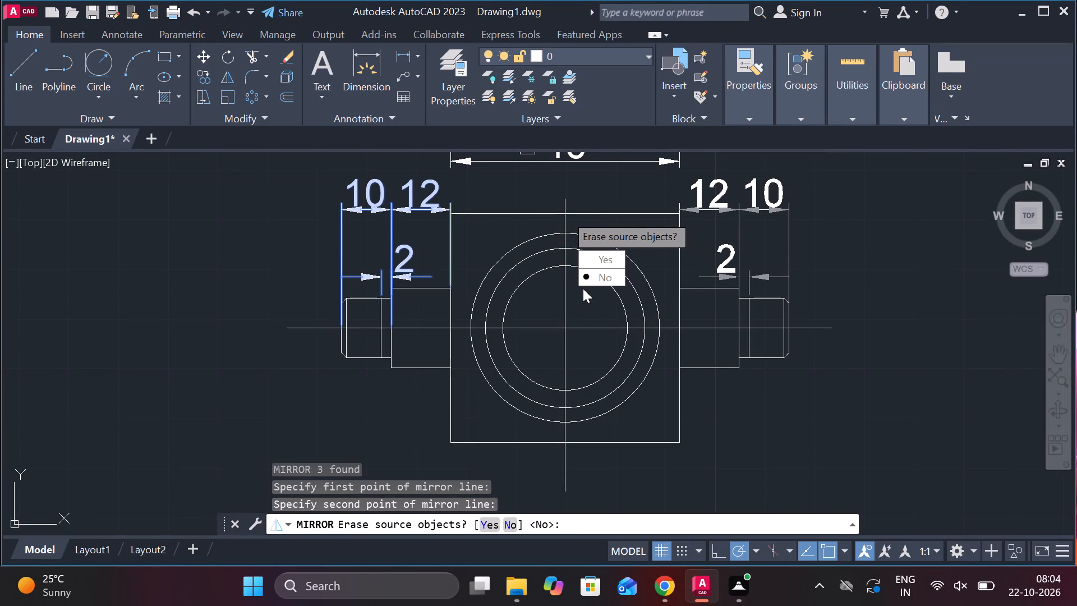
{"action": "left_click", "coordinate": [596, 281]}
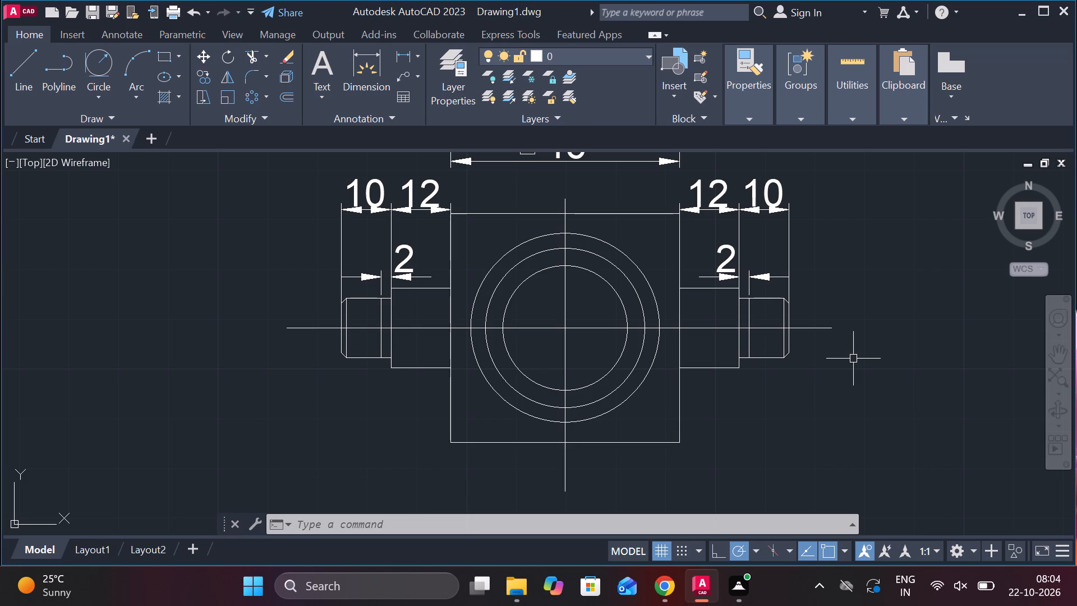
Copy the circled part number 2 from under the triangular plate to below the square-body view, at the same height.
{"action": "scroll", "coordinate": [852, 365], "scroll_direction": "down", "scroll_amount": 1}
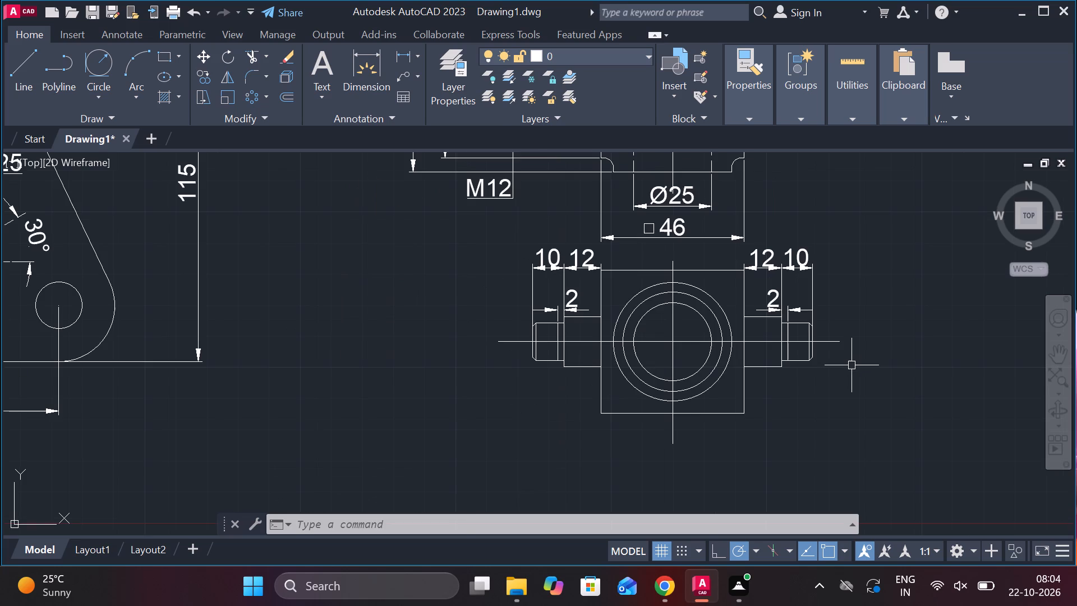
{"action": "scroll", "coordinate": [773, 373], "scroll_direction": "down", "scroll_amount": 1}
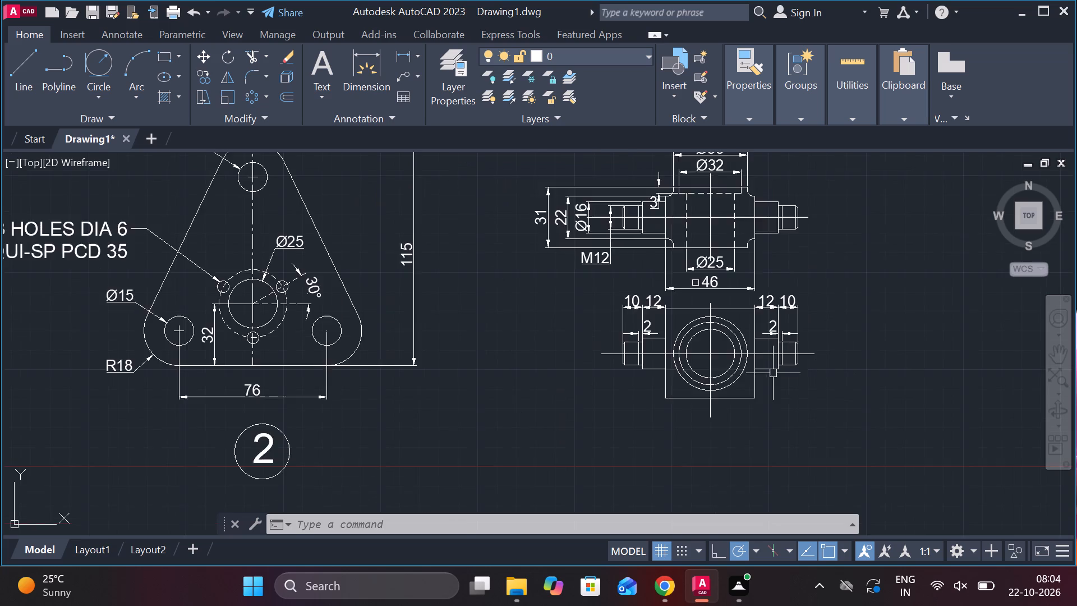
{"action": "scroll", "coordinate": [773, 373], "scroll_direction": "down", "scroll_amount": 1}
{"action": "scroll", "coordinate": [447, 429], "scroll_direction": "up", "scroll_amount": 1}
{"action": "left_click", "coordinate": [499, 449]}
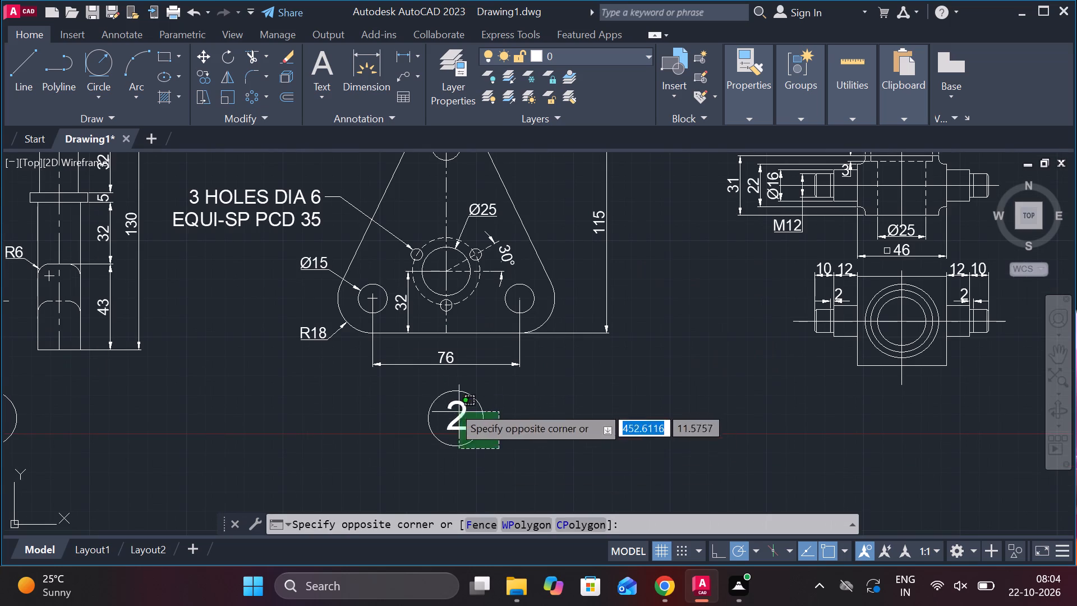
{"action": "left_click", "coordinate": [402, 392]}
{"action": "type", "text": "CO"}
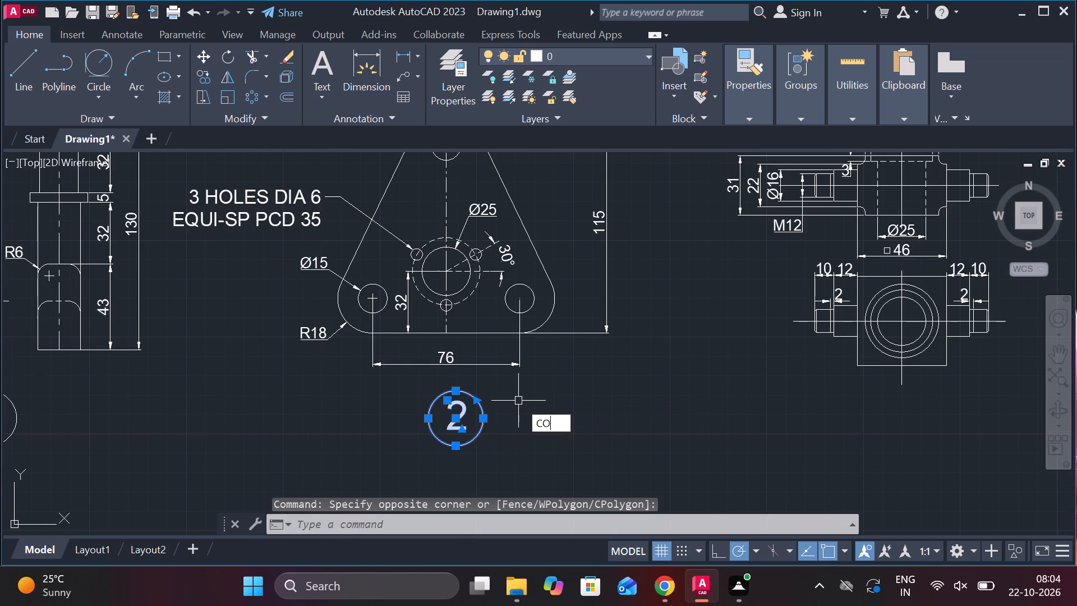
{"action": "key", "text": "Return"}
{"action": "left_click", "coordinate": [519, 403]}
{"action": "middle_click_drag", "start_coordinate": [849, 435], "coordinate": [709, 428]}
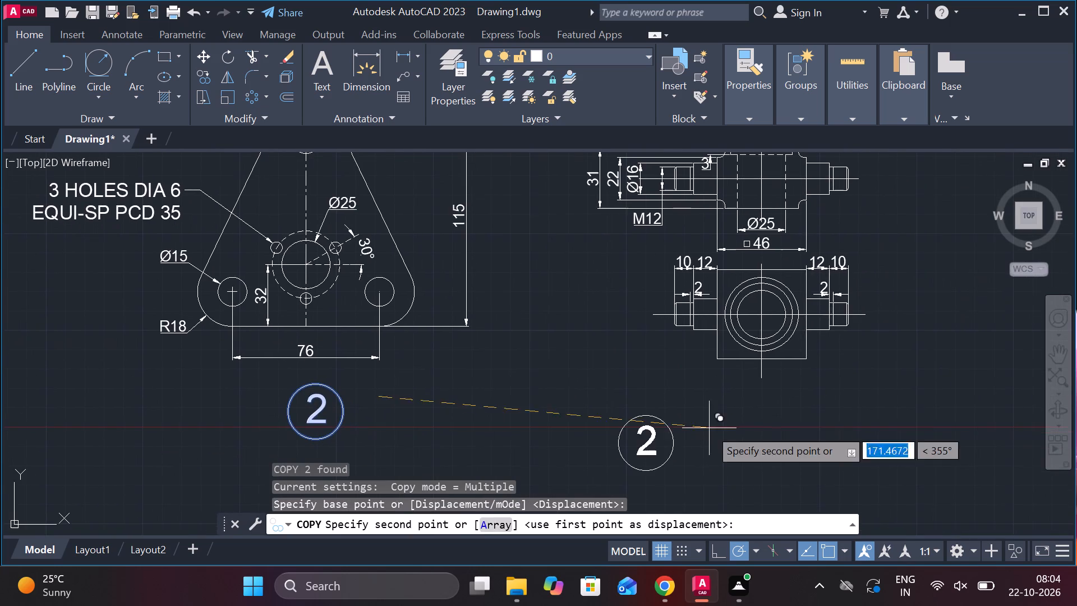
{"action": "scroll", "coordinate": [734, 419], "scroll_direction": "up", "scroll_amount": 1}
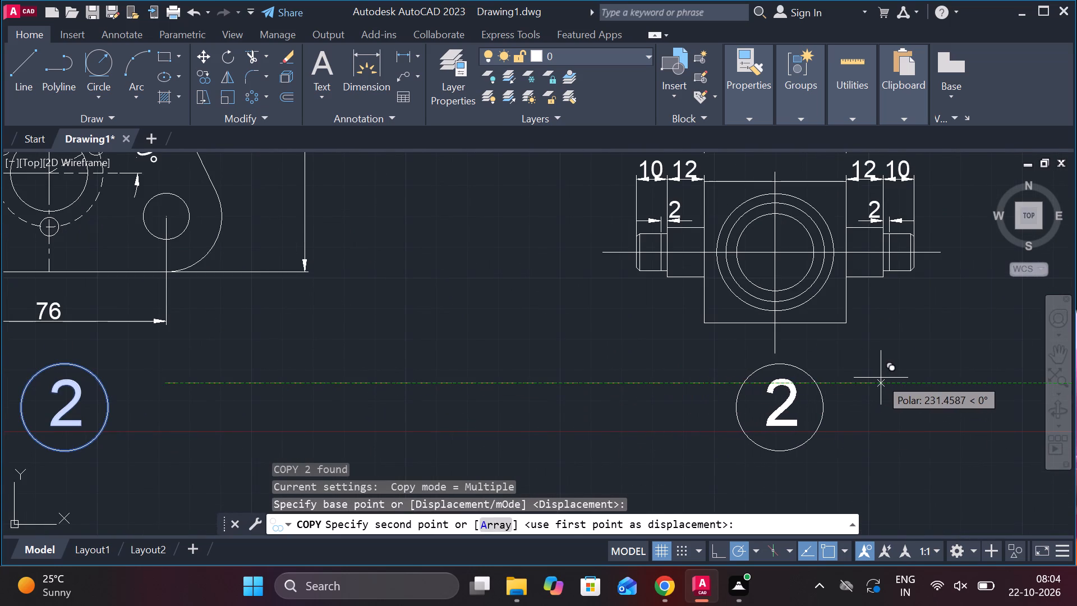
{"action": "left_click", "coordinate": [881, 378]}
{"action": "key", "text": "Escape"}
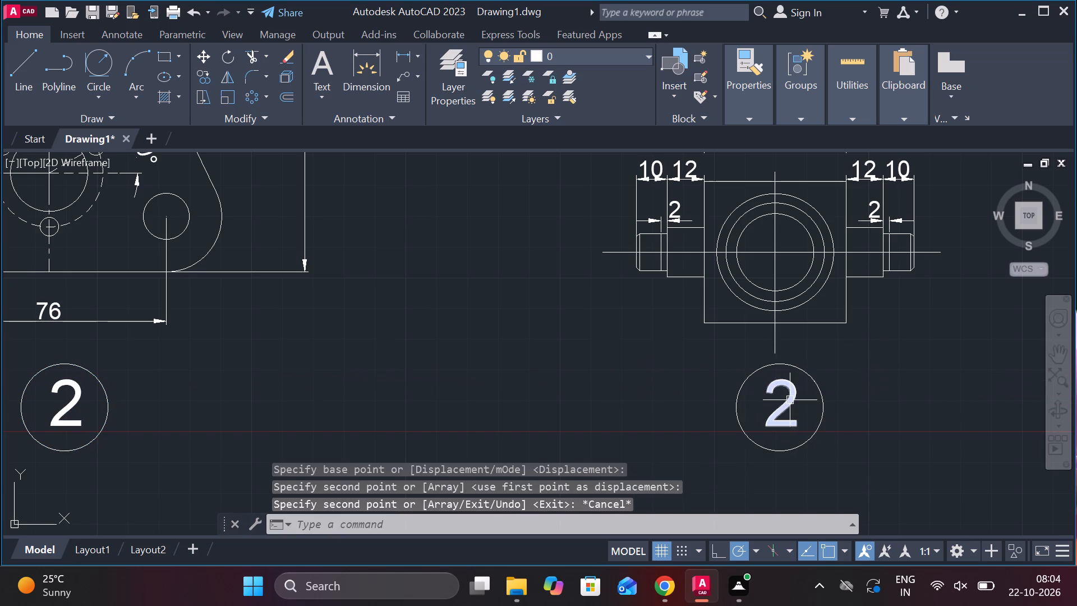
Change the copied part number under the square-body view to 3.
{"action": "double_click", "coordinate": [790, 397]}
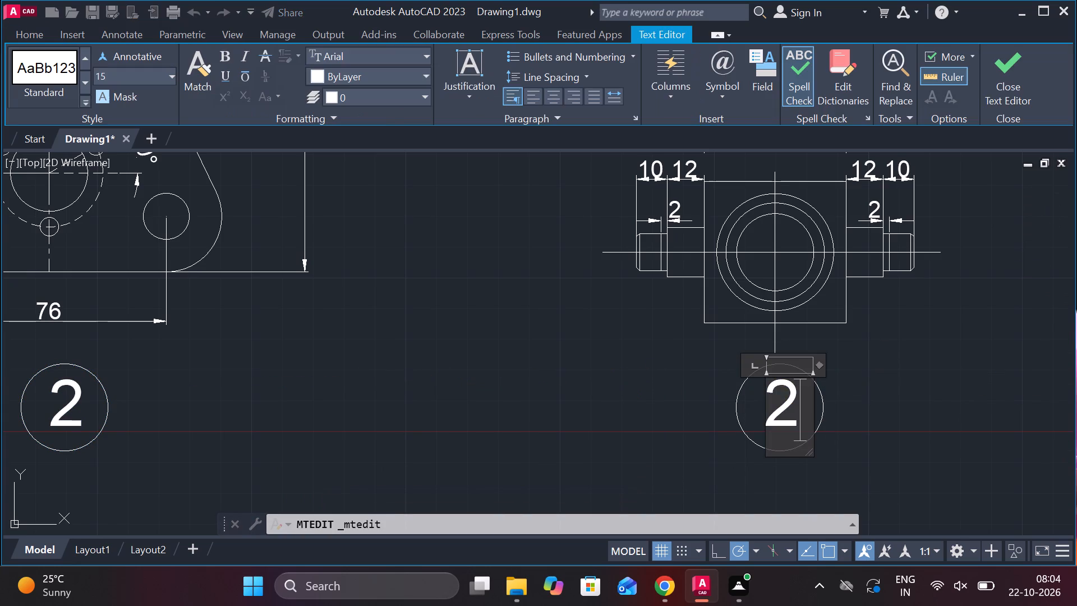
{"action": "key", "text": "BackSpace"}
{"action": "key", "text": "3"}
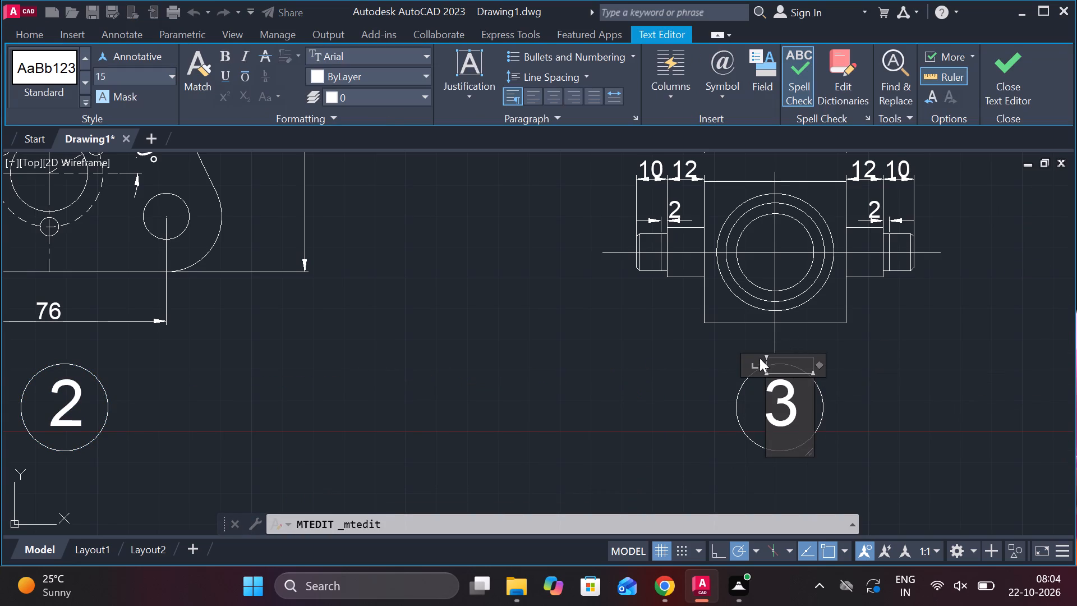
{"action": "left_click", "coordinate": [1011, 65]}
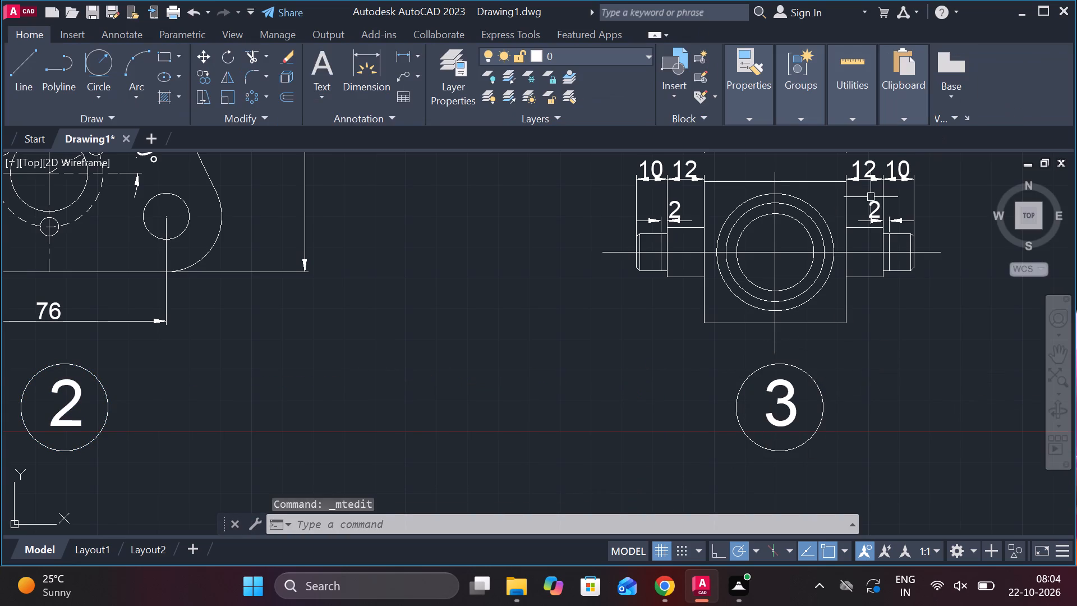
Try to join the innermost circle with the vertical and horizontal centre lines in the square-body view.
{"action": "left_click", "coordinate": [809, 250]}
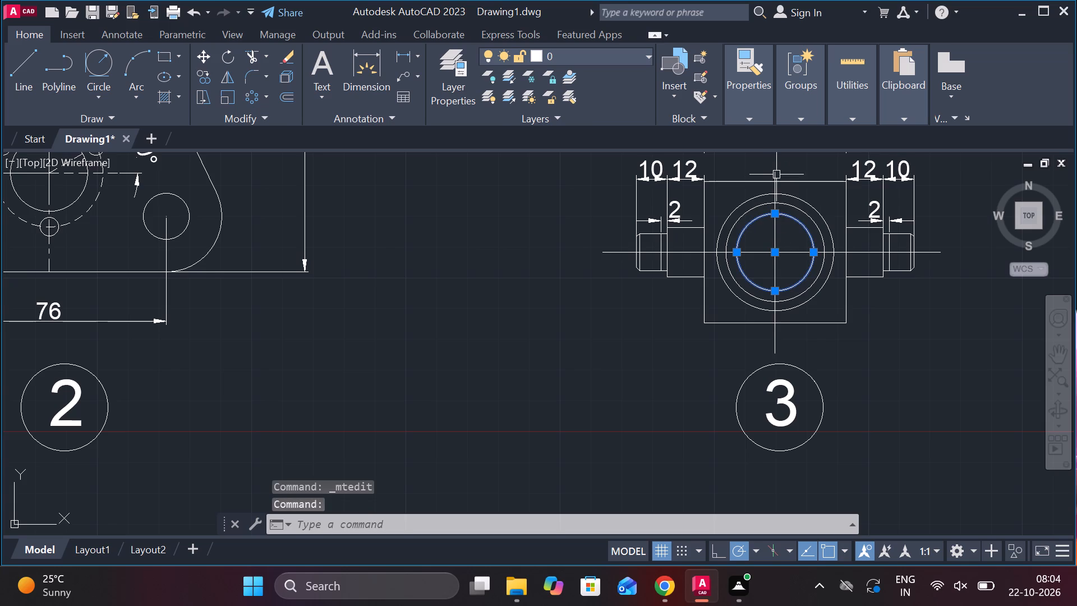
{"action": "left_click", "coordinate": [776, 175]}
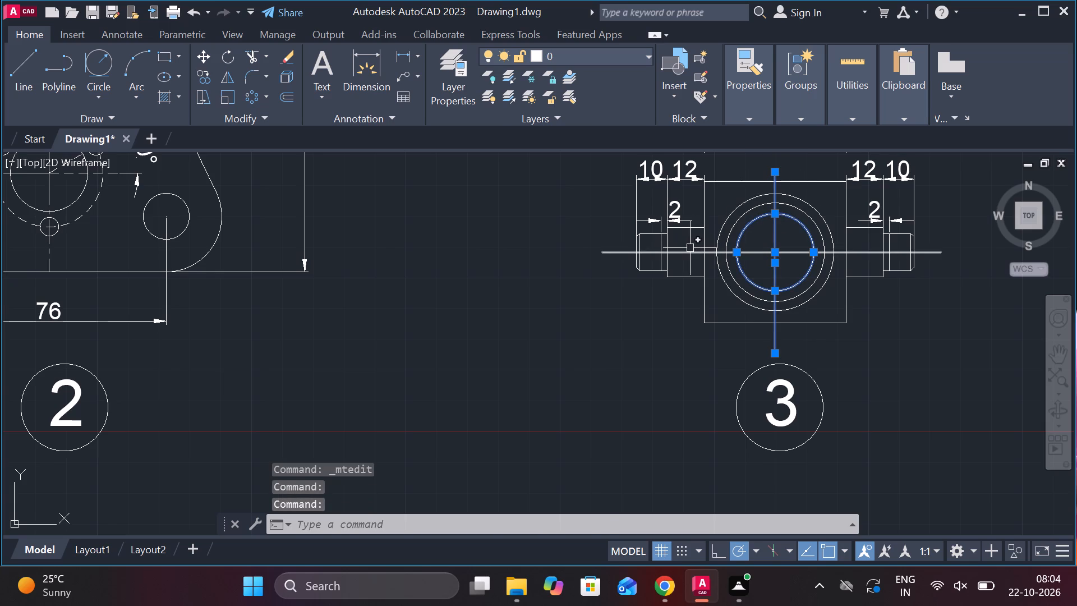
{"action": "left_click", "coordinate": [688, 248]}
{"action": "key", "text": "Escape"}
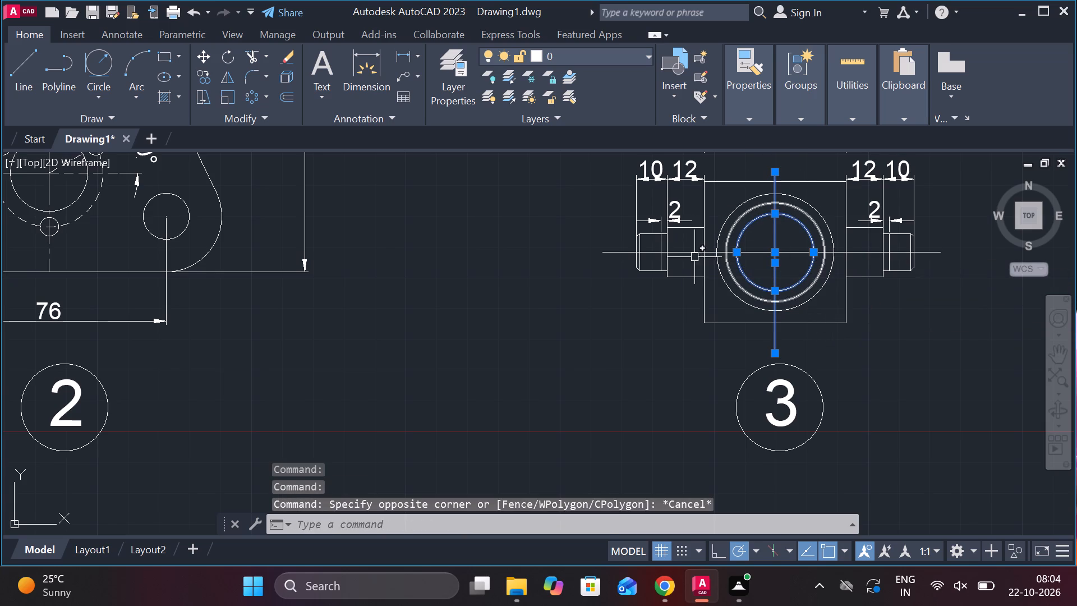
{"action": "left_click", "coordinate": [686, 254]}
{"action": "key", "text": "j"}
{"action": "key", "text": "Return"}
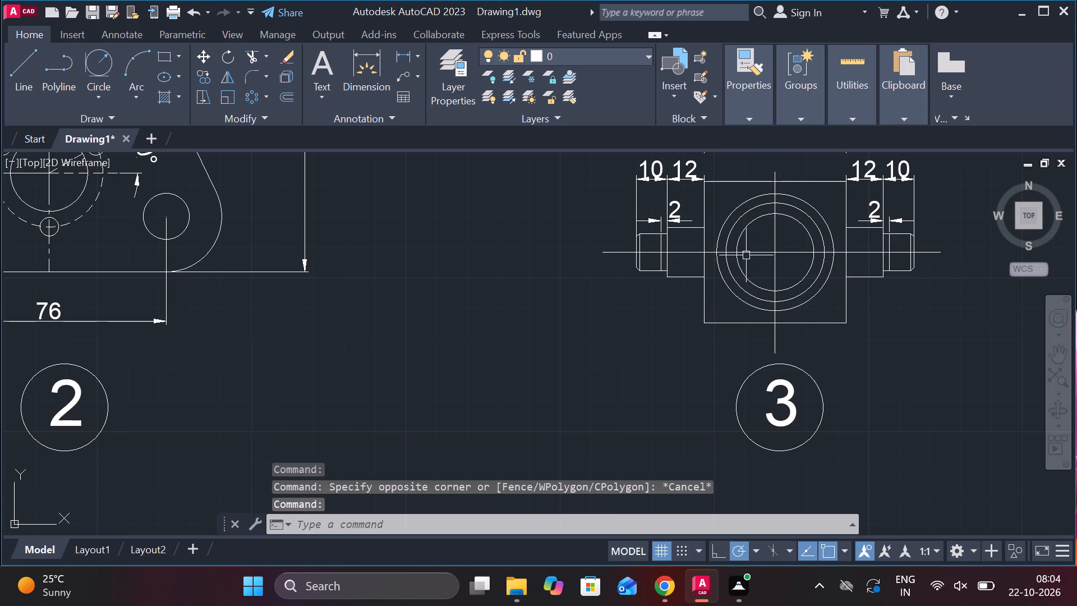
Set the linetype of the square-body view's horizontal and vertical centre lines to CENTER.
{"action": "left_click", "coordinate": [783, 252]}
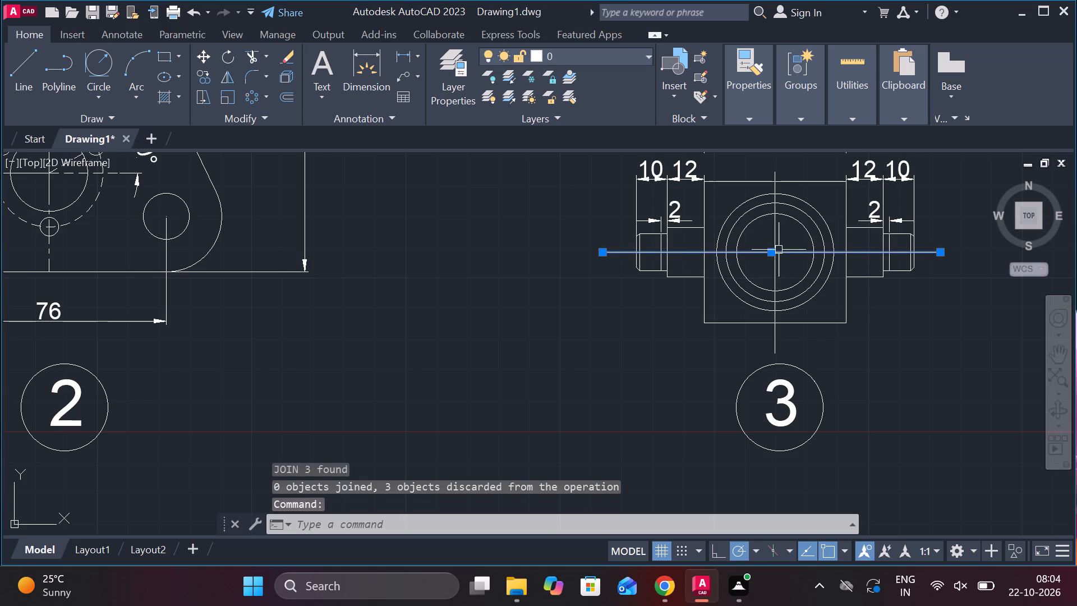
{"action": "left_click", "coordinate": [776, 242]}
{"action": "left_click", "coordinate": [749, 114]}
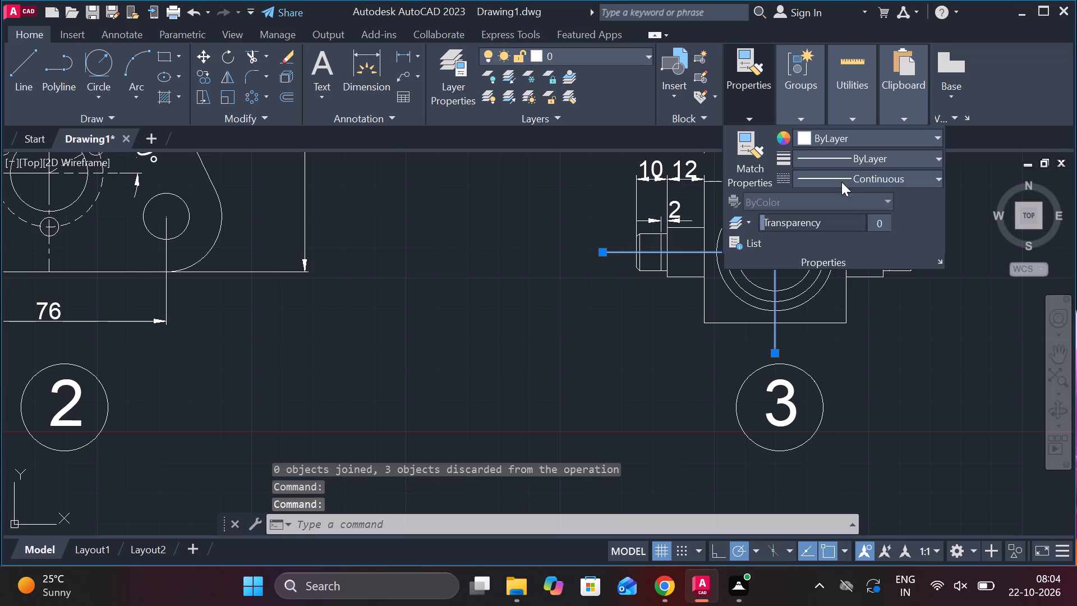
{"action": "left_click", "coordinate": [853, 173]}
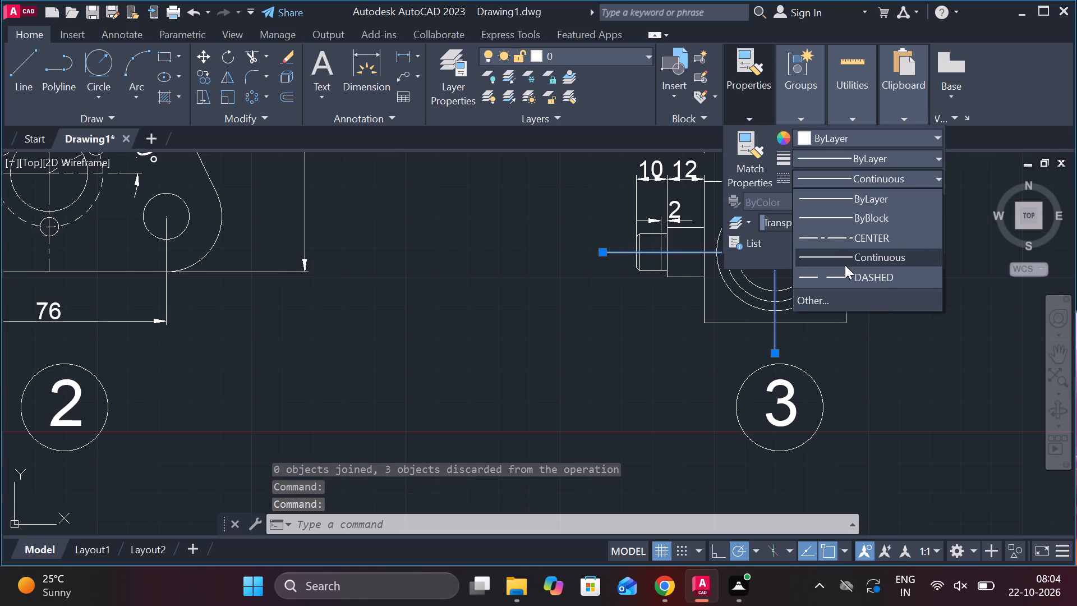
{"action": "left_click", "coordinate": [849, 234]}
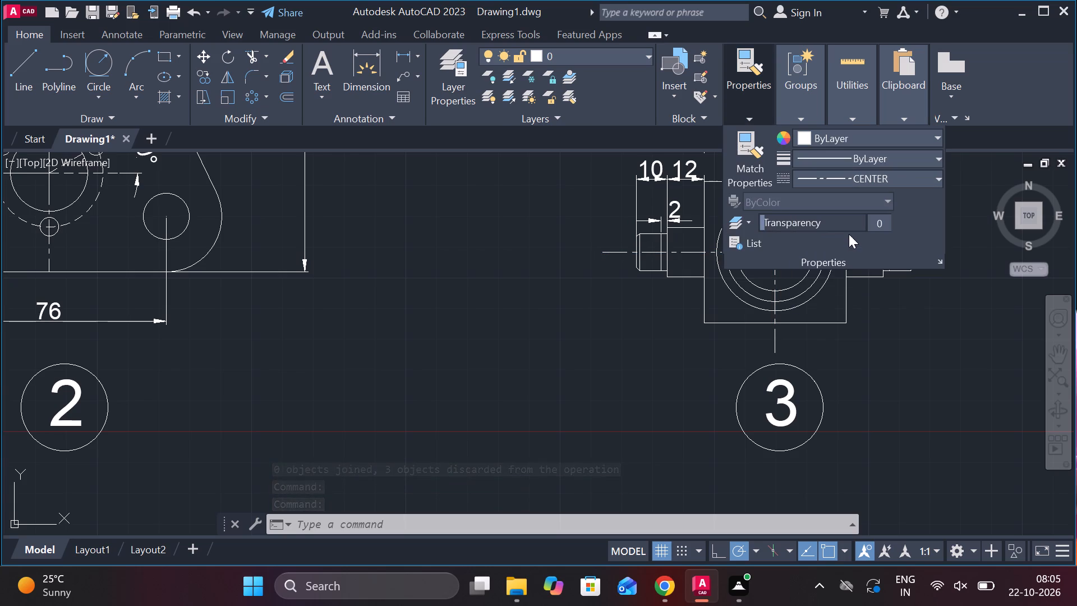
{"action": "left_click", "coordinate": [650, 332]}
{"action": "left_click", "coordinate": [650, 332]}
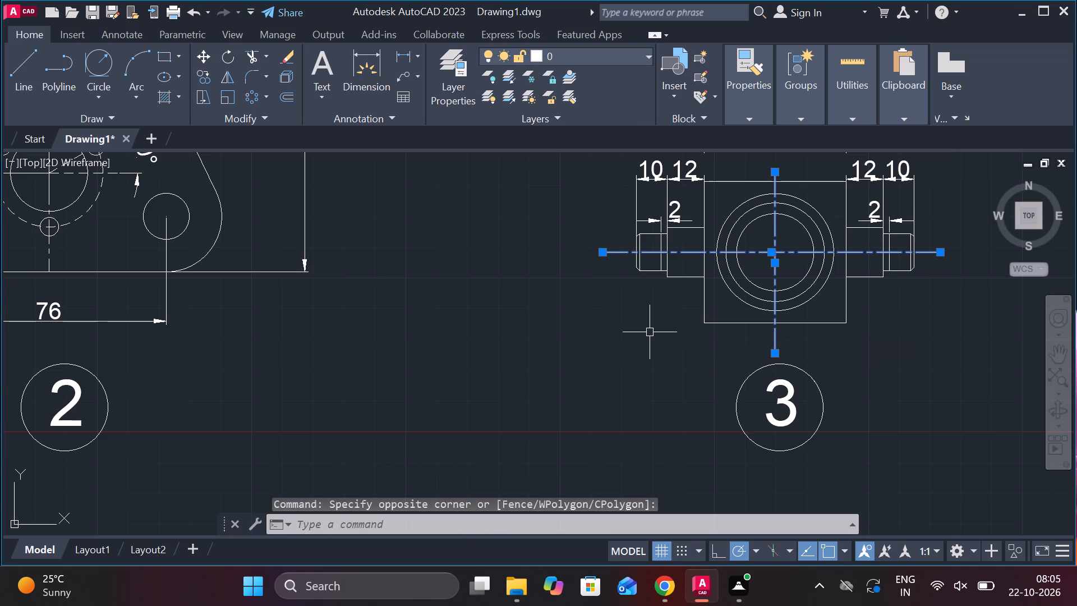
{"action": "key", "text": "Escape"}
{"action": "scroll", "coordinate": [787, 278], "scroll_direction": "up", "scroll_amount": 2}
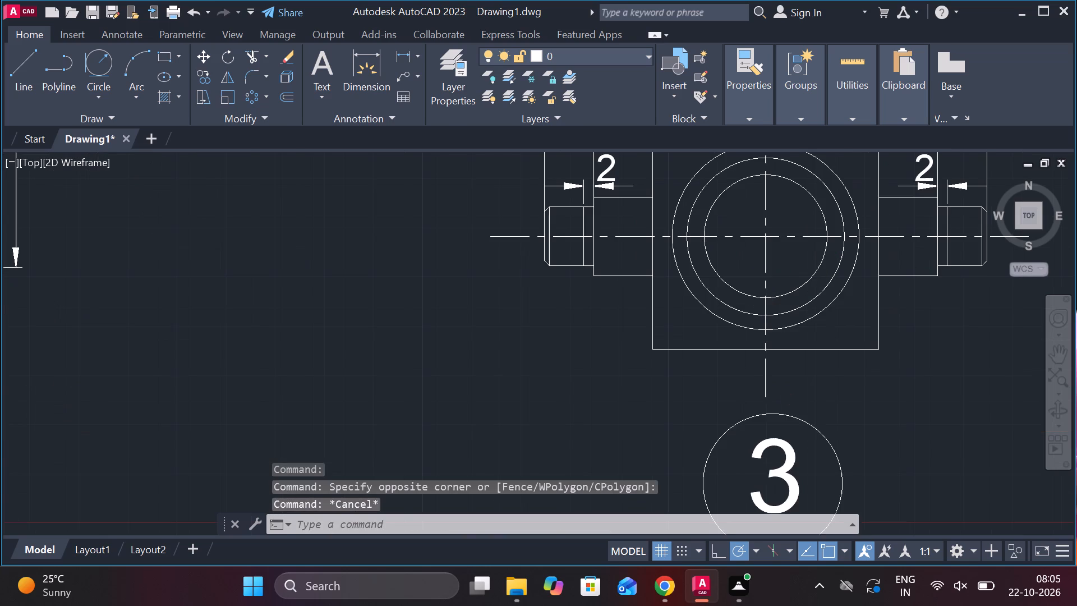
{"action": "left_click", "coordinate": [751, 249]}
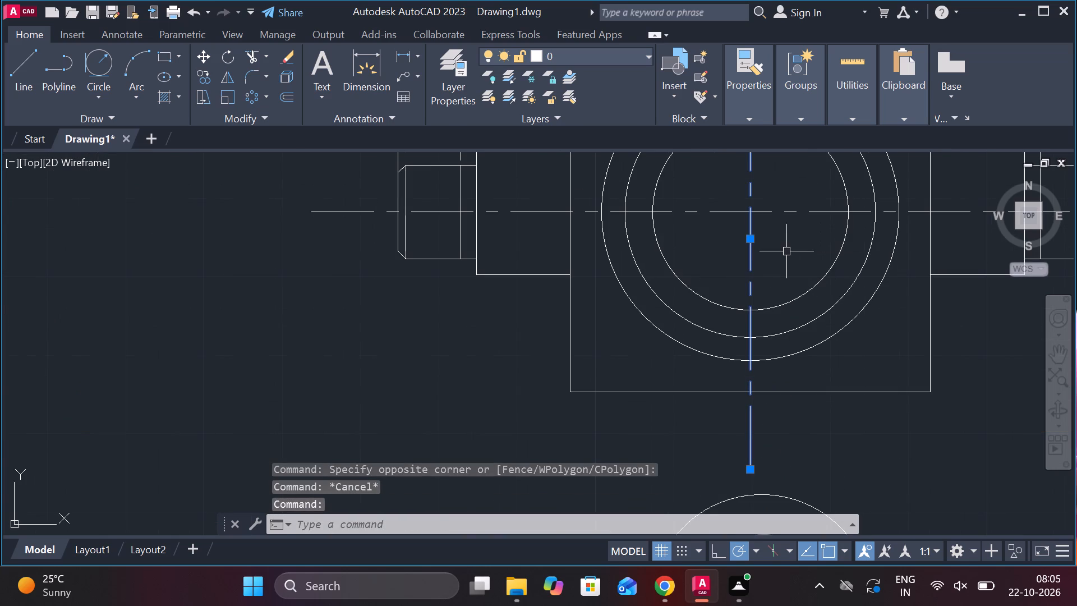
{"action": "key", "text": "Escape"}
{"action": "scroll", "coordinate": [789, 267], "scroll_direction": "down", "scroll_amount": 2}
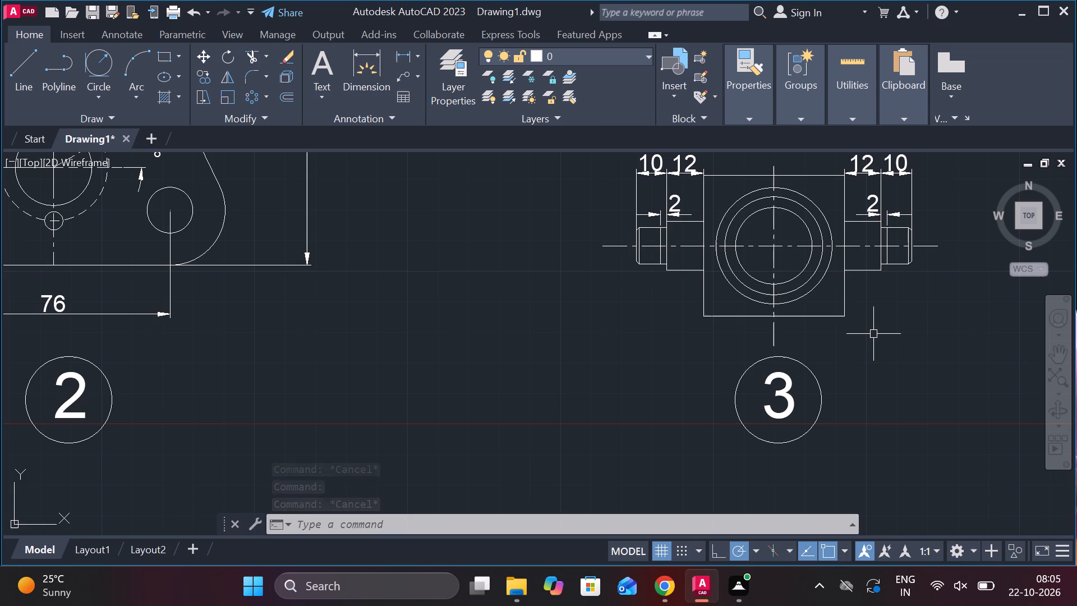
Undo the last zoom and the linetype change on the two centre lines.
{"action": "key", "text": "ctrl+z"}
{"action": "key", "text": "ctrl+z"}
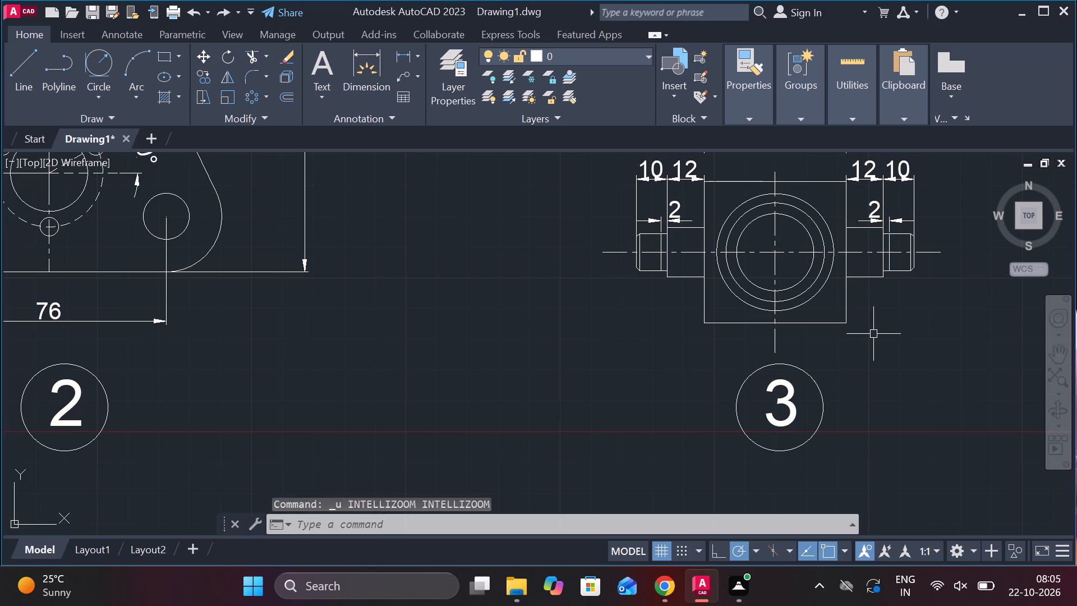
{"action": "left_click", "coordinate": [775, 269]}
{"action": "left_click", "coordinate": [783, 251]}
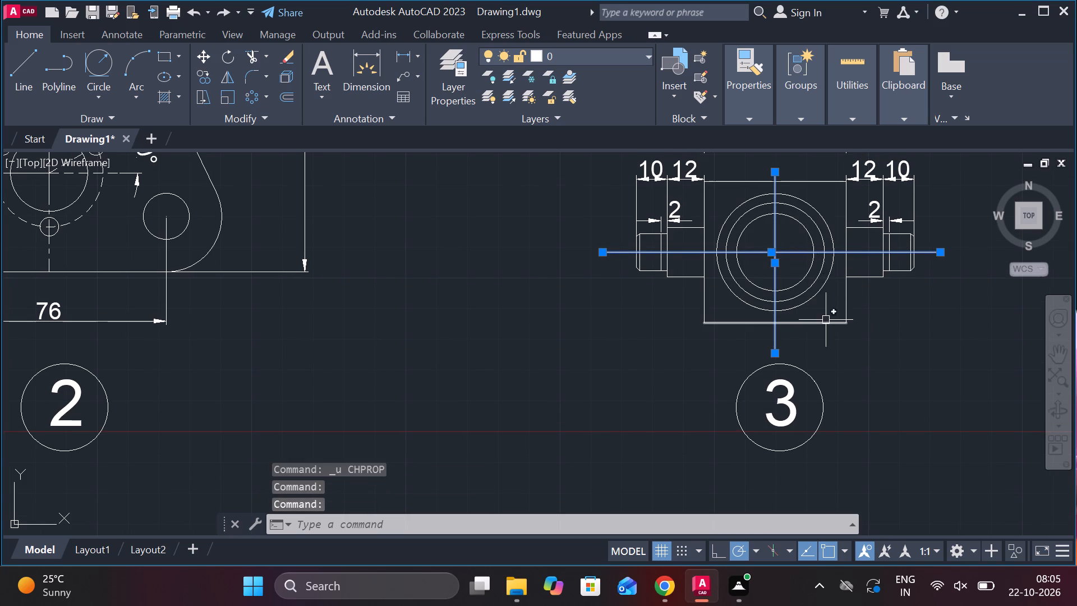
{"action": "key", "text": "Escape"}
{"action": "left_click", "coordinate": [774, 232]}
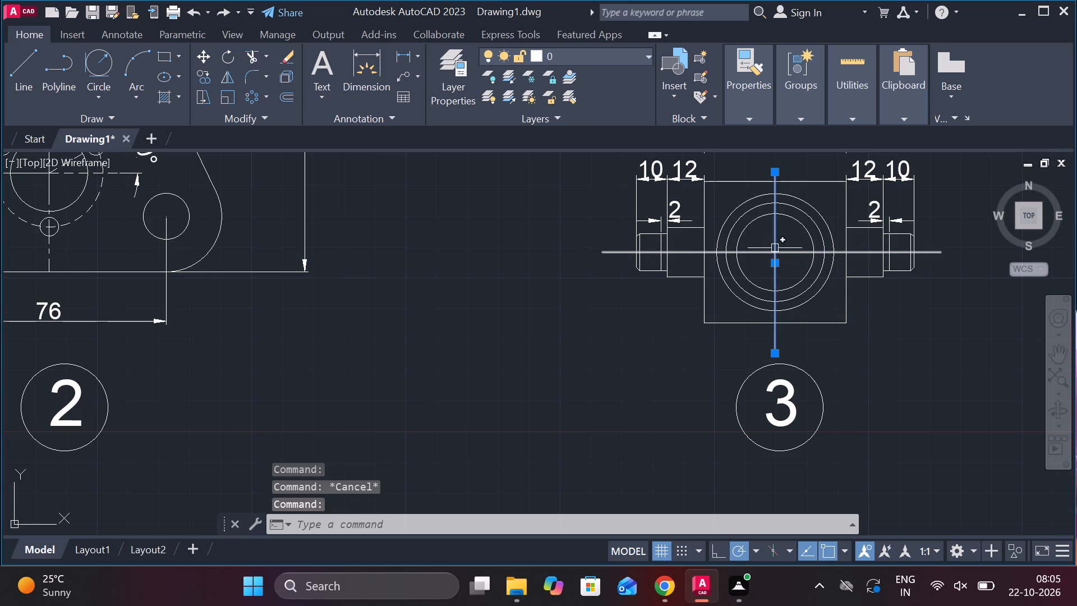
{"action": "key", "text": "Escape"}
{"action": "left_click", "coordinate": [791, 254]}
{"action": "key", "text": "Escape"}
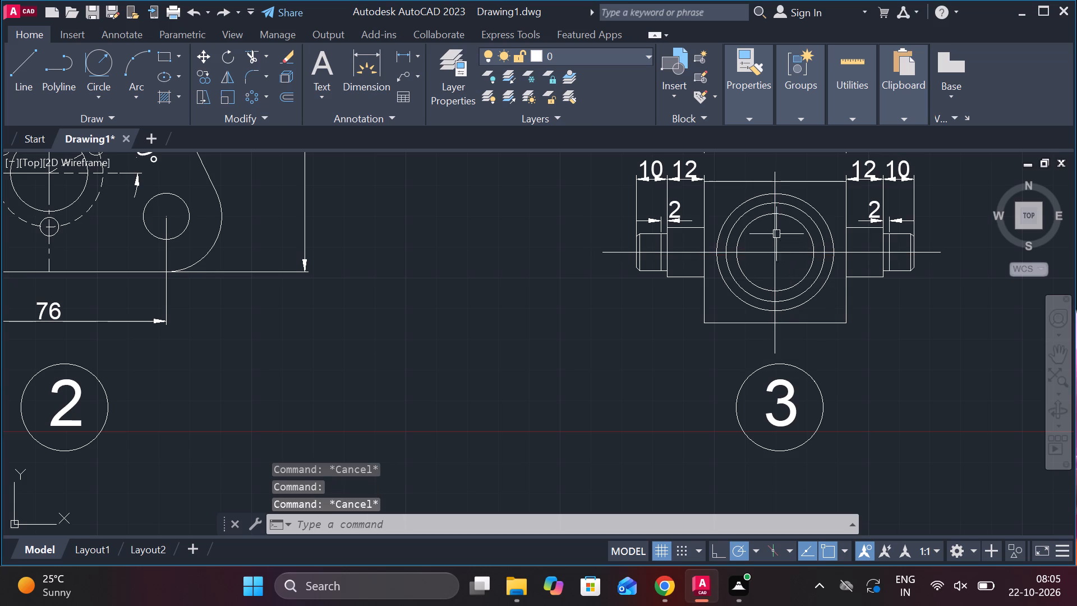
Change the square-body view's vertical and horizontal centre lines to the CENTER linetype.
{"action": "left_click", "coordinate": [774, 231]}
{"action": "left_click", "coordinate": [788, 251]}
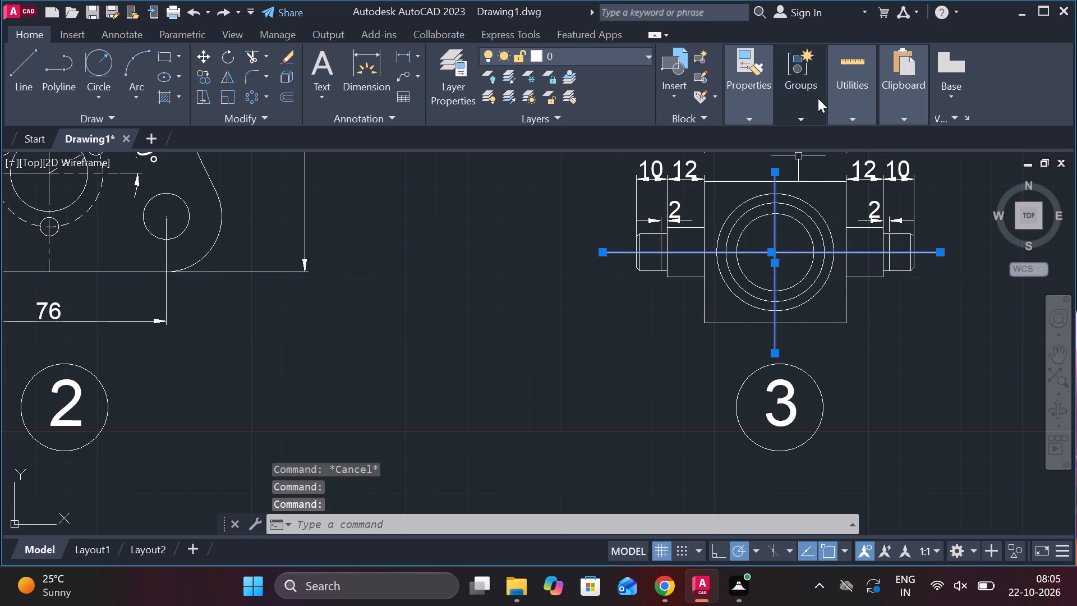
{"action": "left_click", "coordinate": [745, 121]}
{"action": "left_click", "coordinate": [918, 179]}
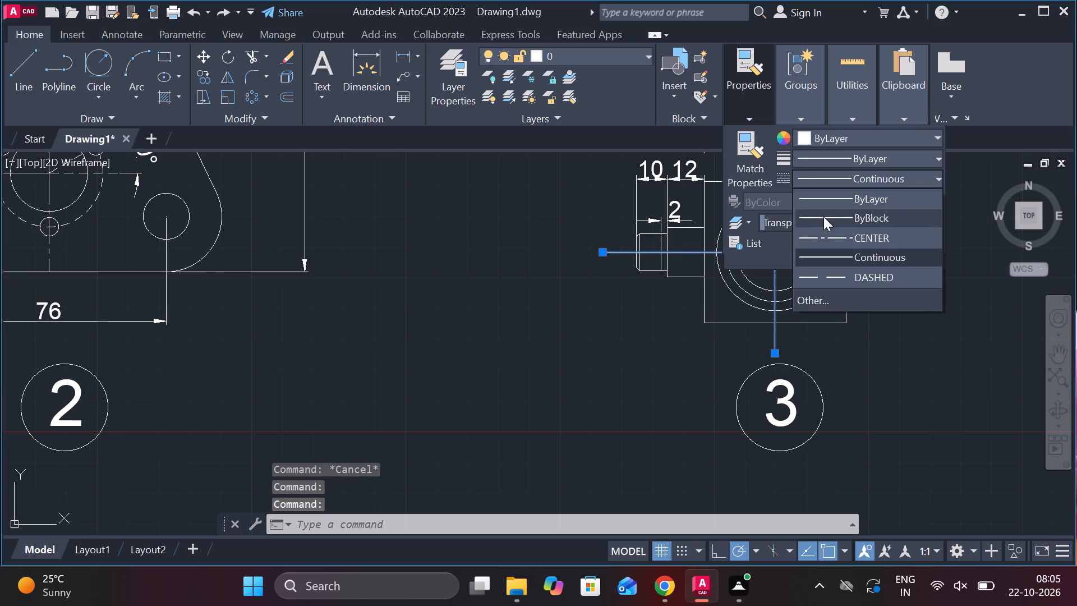
{"action": "left_click", "coordinate": [816, 234]}
{"action": "key", "text": "Escape"}
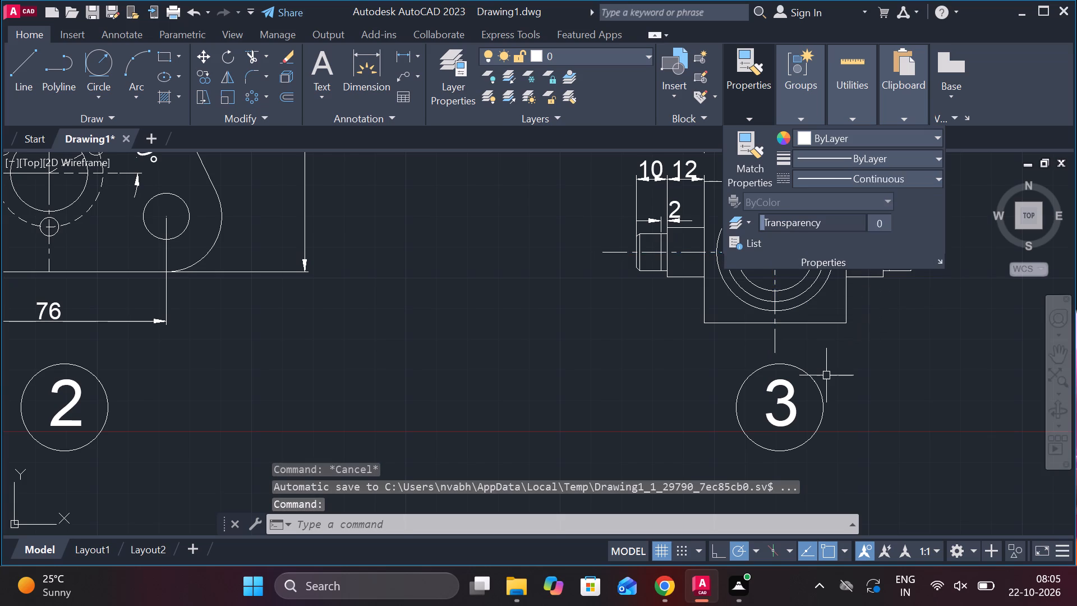
Draw an upright rectangle of lines, 12 wide and 52 high, in the empty area below part numbers 1 and 2.
{"action": "scroll", "coordinate": [826, 375], "scroll_direction": "down", "scroll_amount": 2}
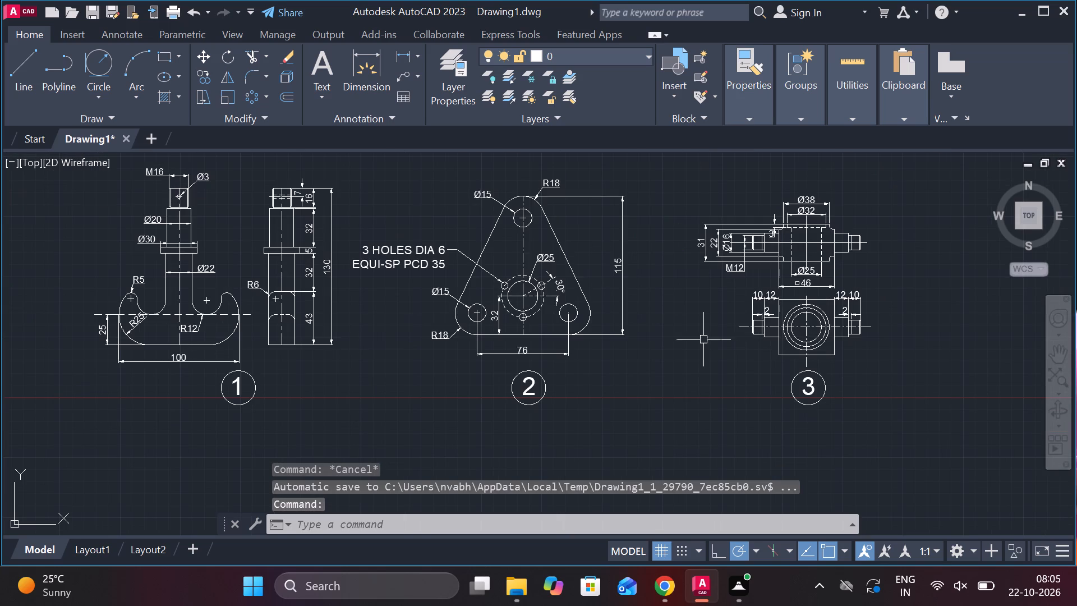
{"action": "middle_click_drag", "start_coordinate": [716, 342], "coordinate": [816, 308]}
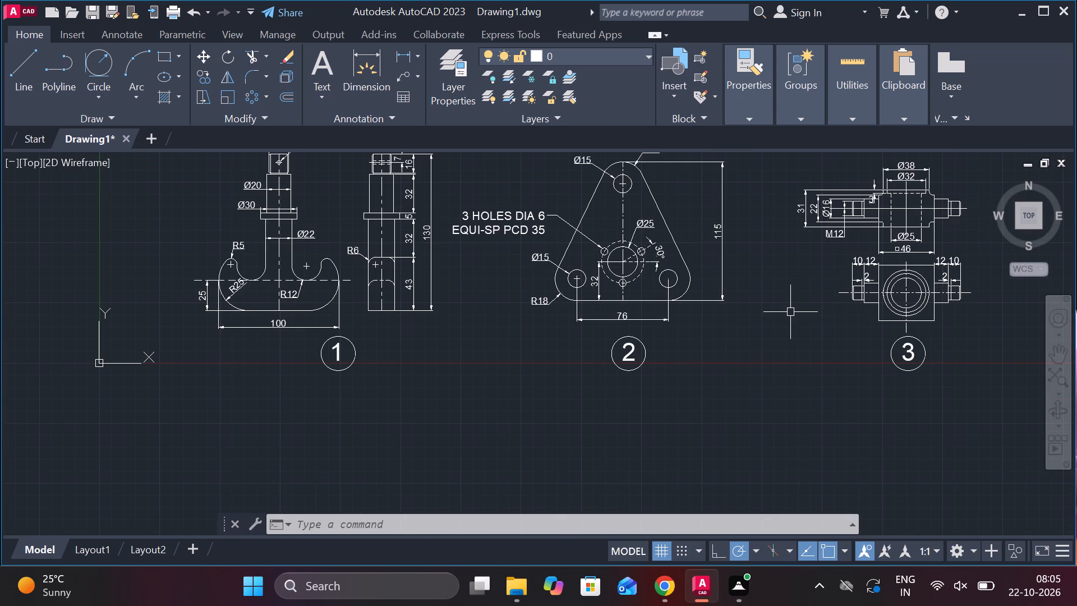
{"action": "middle_click_drag", "start_coordinate": [599, 393], "coordinate": [716, 235]}
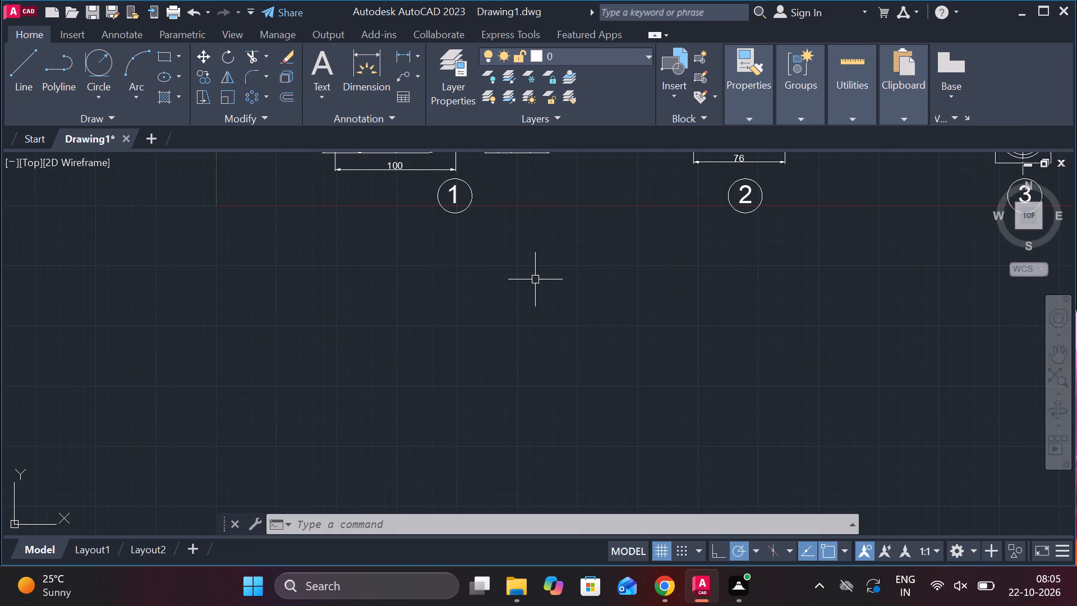
{"action": "key", "text": "l"}
{"action": "key", "text": "Return"}
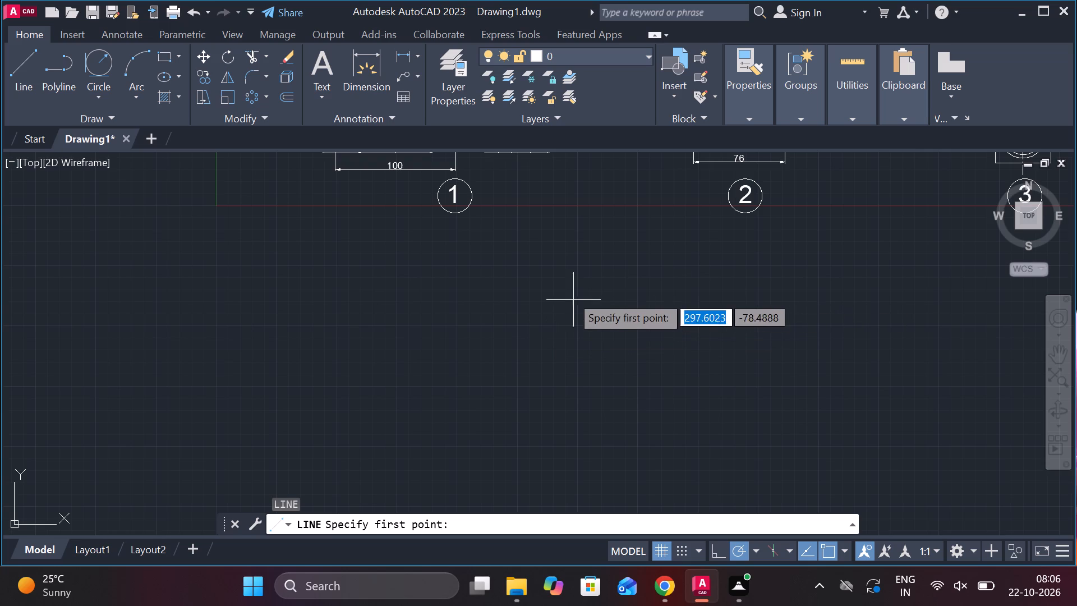
{"action": "left_click", "coordinate": [558, 279]}
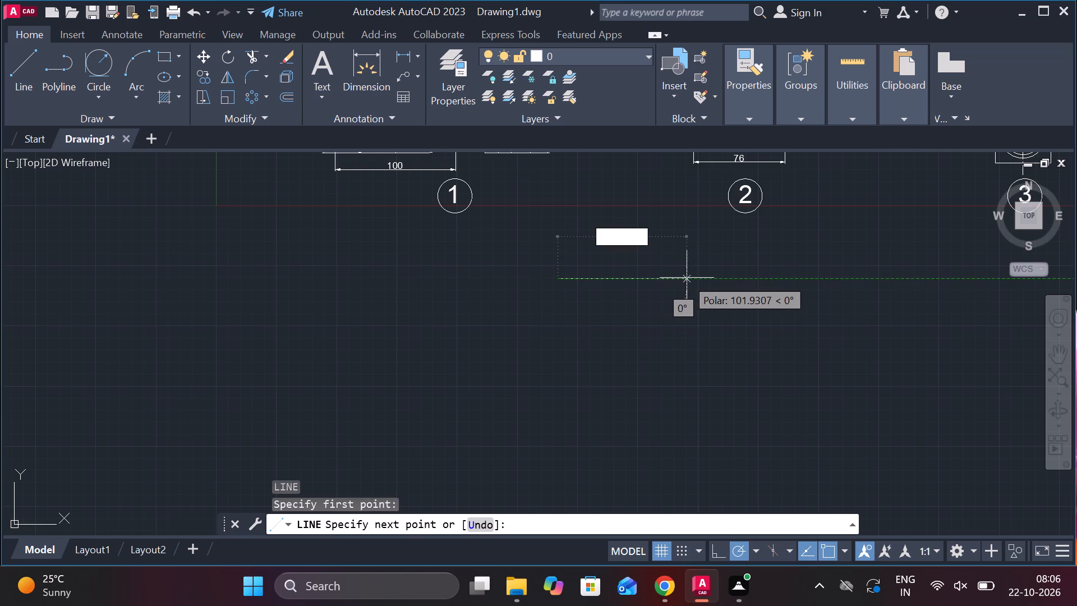
{"action": "type", "text": "12"}
{"action": "key", "text": "space"}
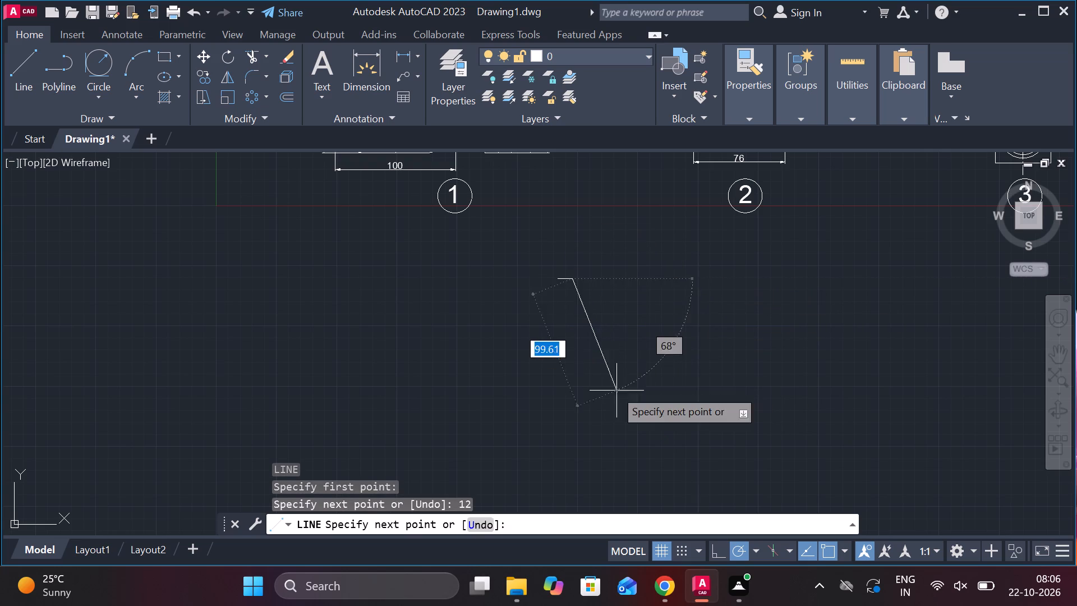
{"action": "scroll", "coordinate": [602, 329], "scroll_direction": "up", "scroll_amount": 4}
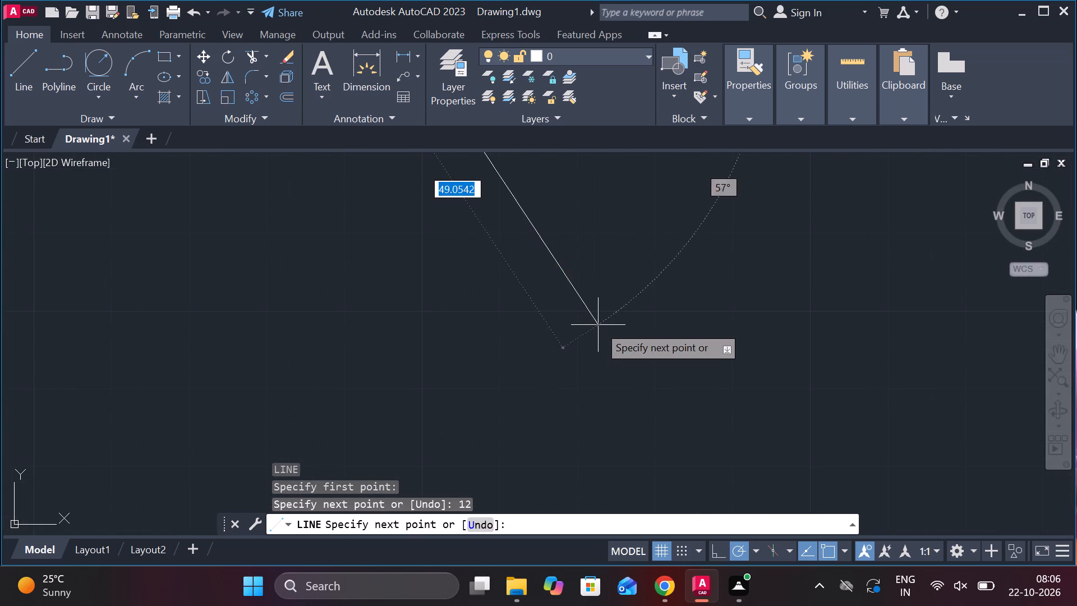
{"action": "scroll", "coordinate": [529, 345], "scroll_direction": "down", "scroll_amount": 2}
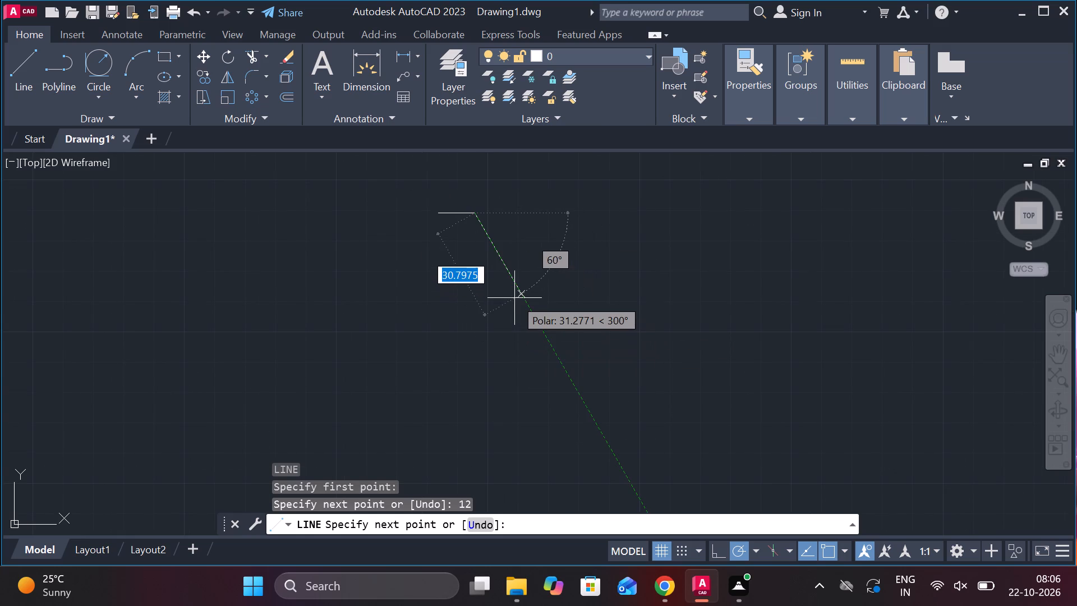
{"action": "middle_click_drag", "start_coordinate": [528, 299], "coordinate": [565, 383]}
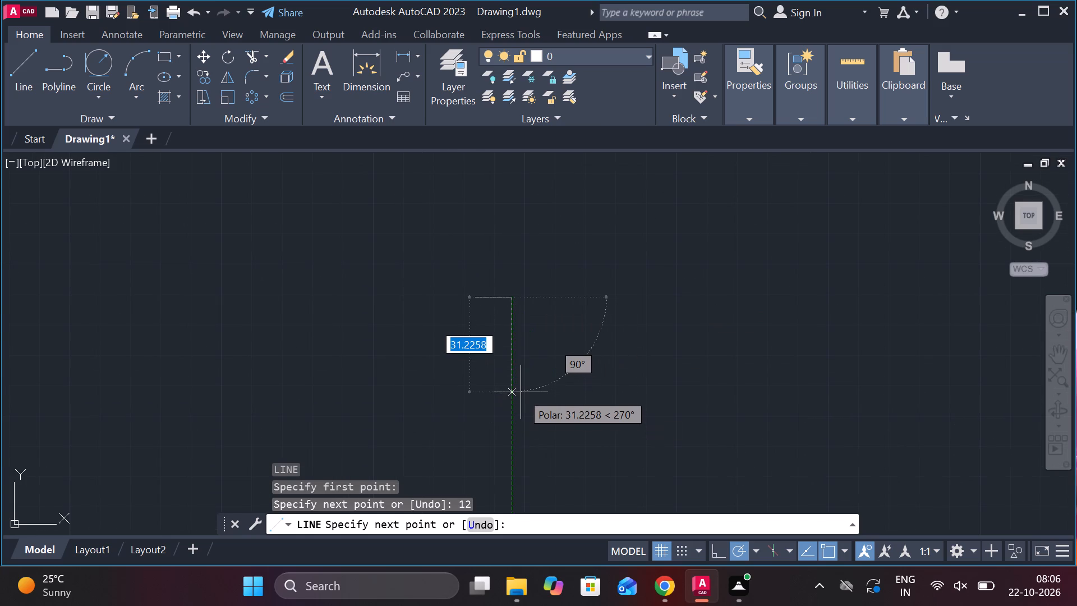
{"action": "type", "text": "52"}
{"action": "key", "text": "space"}
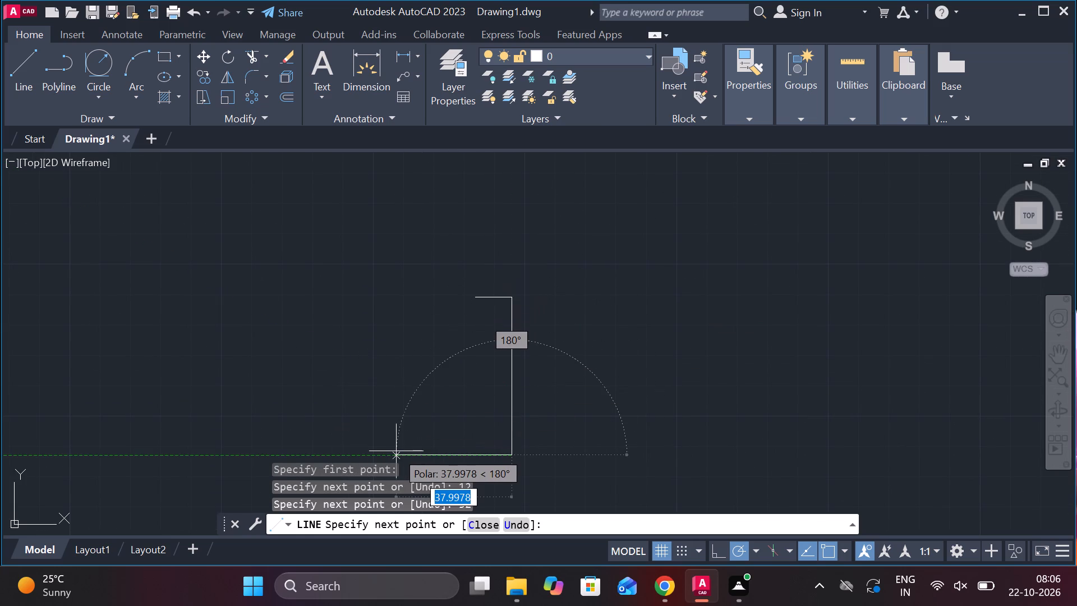
{"action": "type", "text": "12"}
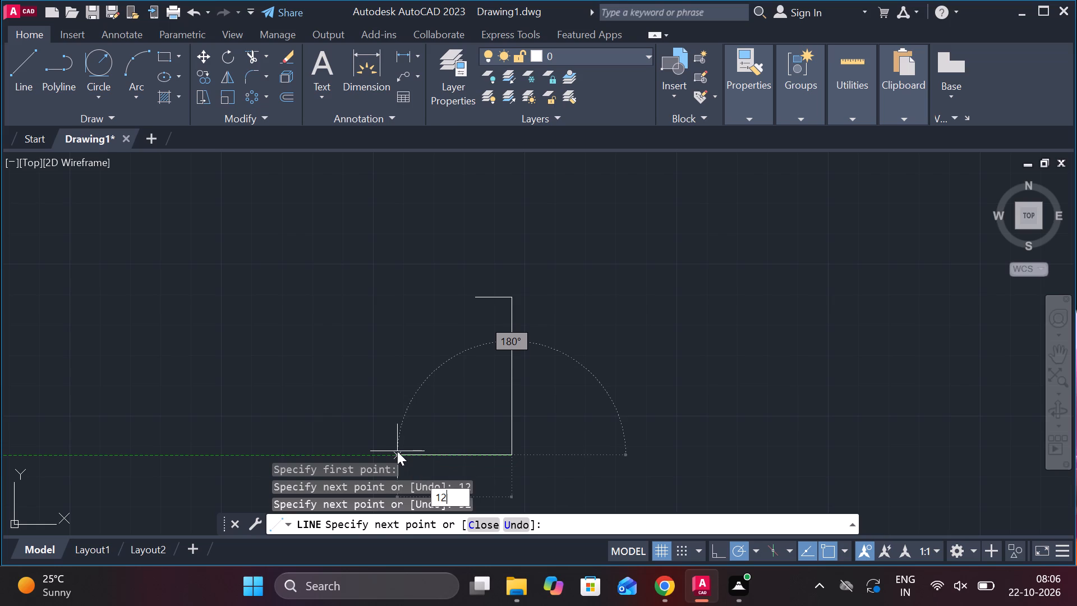
{"action": "key", "text": "space"}
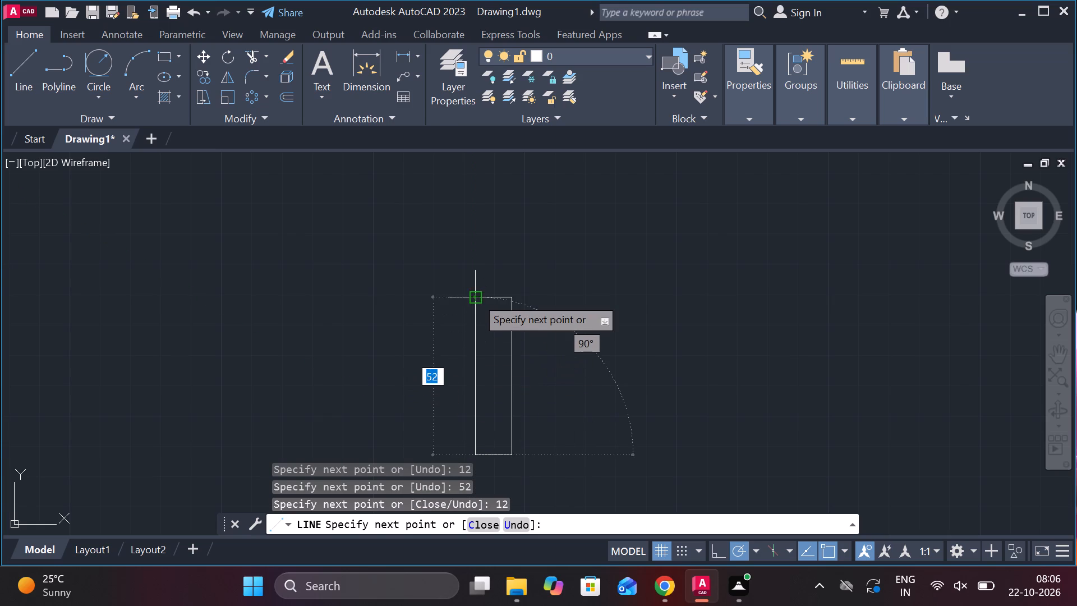
{"action": "left_click", "coordinate": [476, 297]}
{"action": "key", "text": "Escape"}
Draw a horizontal line across the 12 by 52 rectangle between the midpoints of its two long sides.
{"action": "scroll", "coordinate": [551, 389], "scroll_direction": "up", "scroll_amount": 2}
{"action": "middle_click_drag", "start_coordinate": [556, 389], "coordinate": [641, 319]}
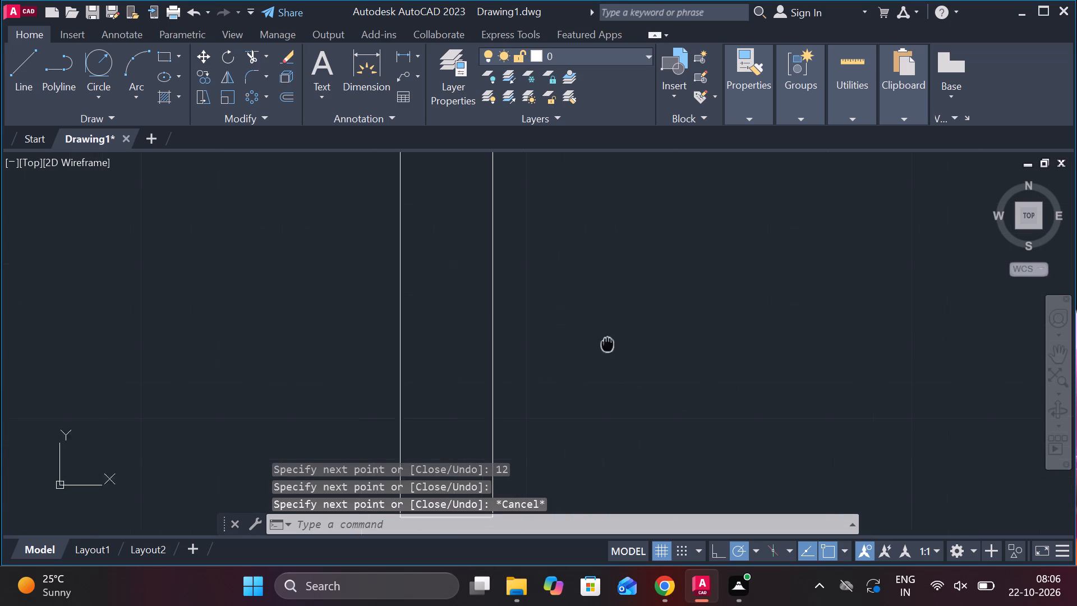
{"action": "middle_click_drag", "start_coordinate": [641, 319], "coordinate": [650, 313]}
{"action": "scroll", "coordinate": [650, 313], "scroll_direction": "down", "scroll_amount": 1}
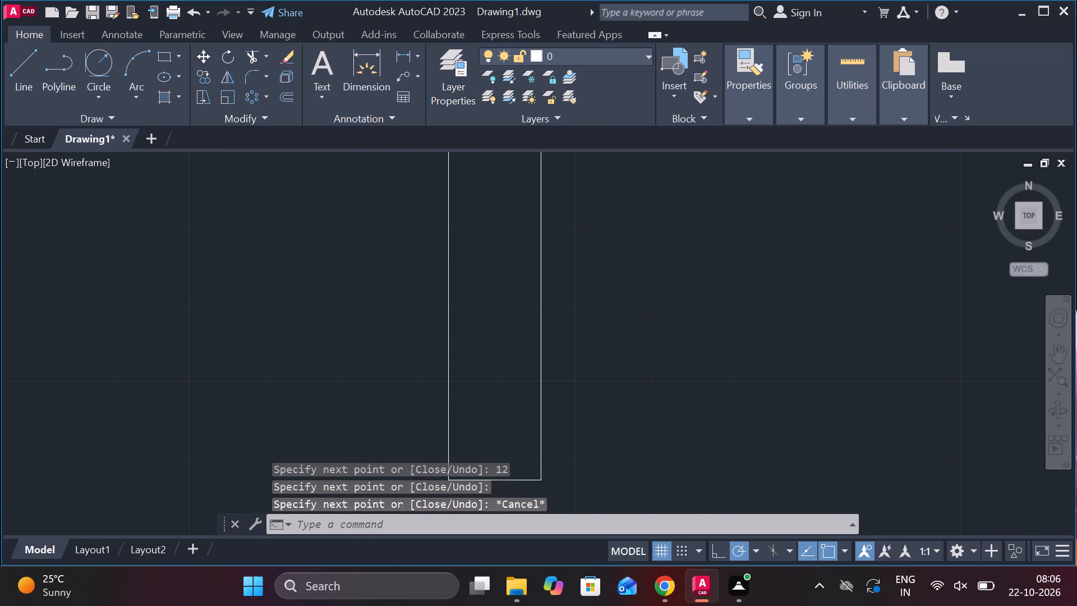
{"action": "key", "text": "k"}
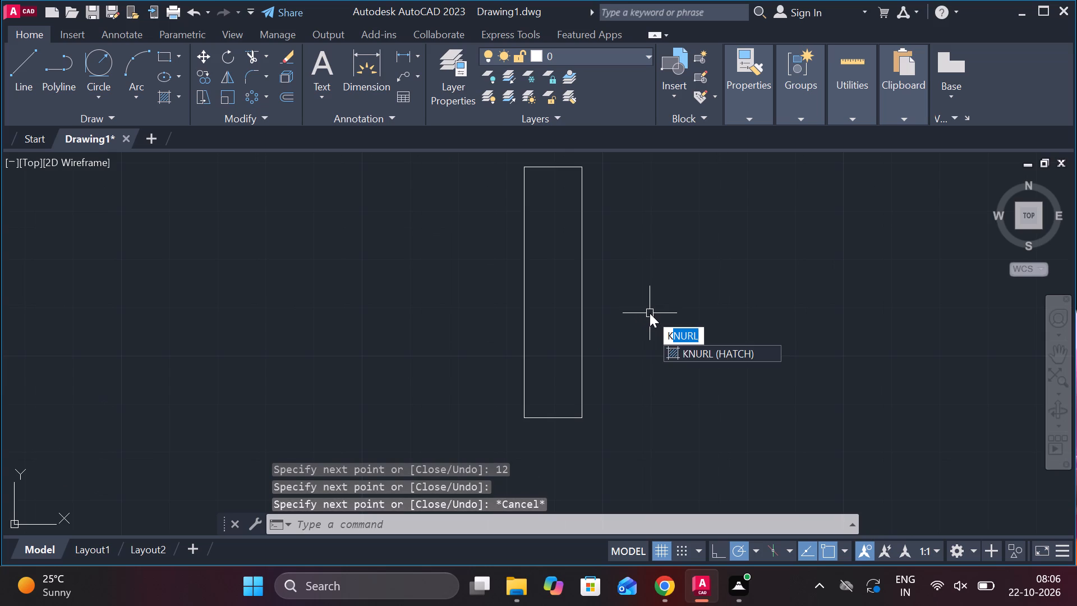
{"action": "key", "text": "Escape"}
{"action": "key", "text": "l"}
{"action": "key", "text": "Return"}
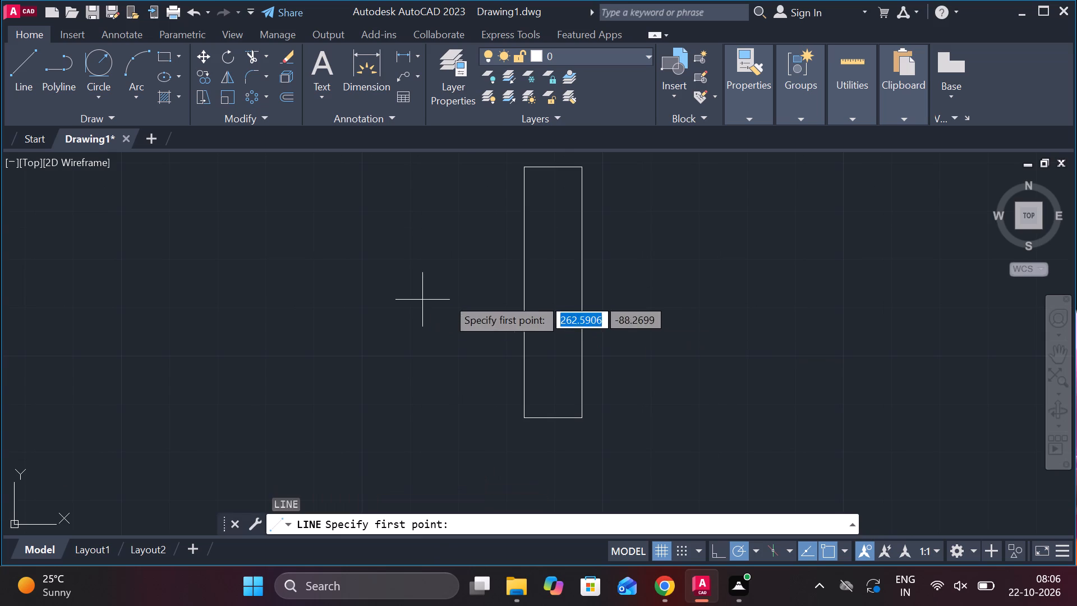
{"action": "left_click", "coordinate": [521, 290]}
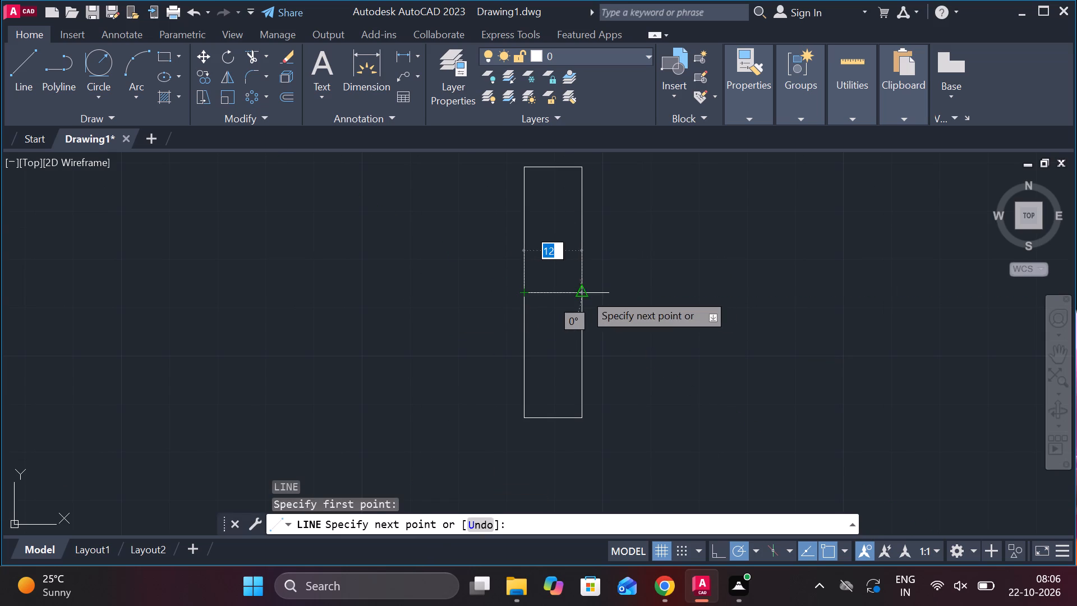
{"action": "left_click", "coordinate": [584, 293]}
{"action": "key", "text": "Escape"}
Offset the rectangle's horizontal midline by 12.5 both upward and downward.
{"action": "left_click", "coordinate": [572, 295]}
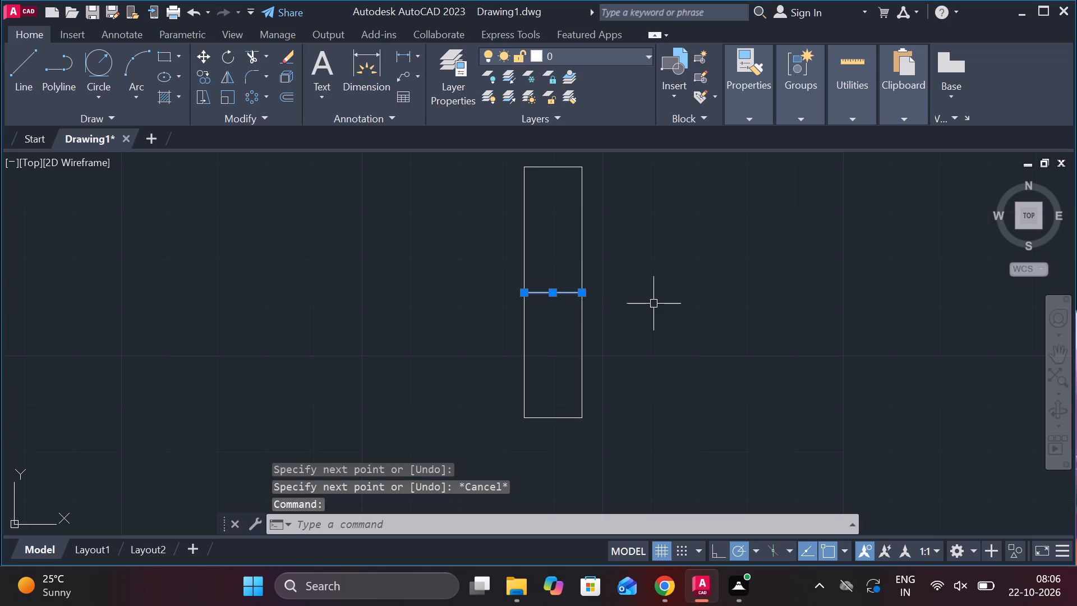
{"action": "key", "text": "o"}
{"action": "key", "text": "Return"}
{"action": "key", "text": "Return"}
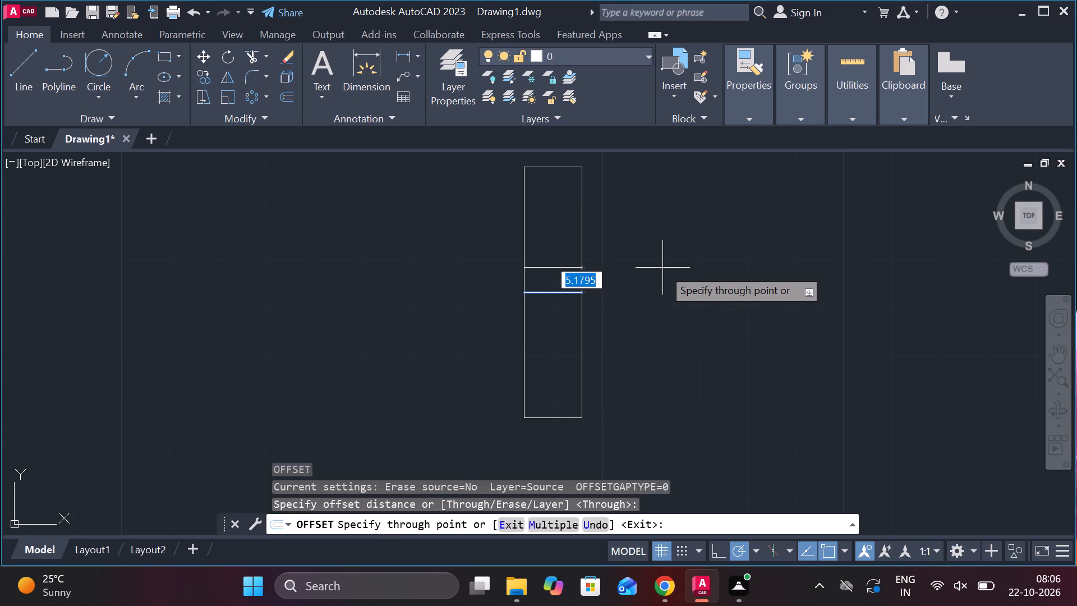
{"action": "key", "text": "2"}
{"action": "key", "text": "BackSpace"}
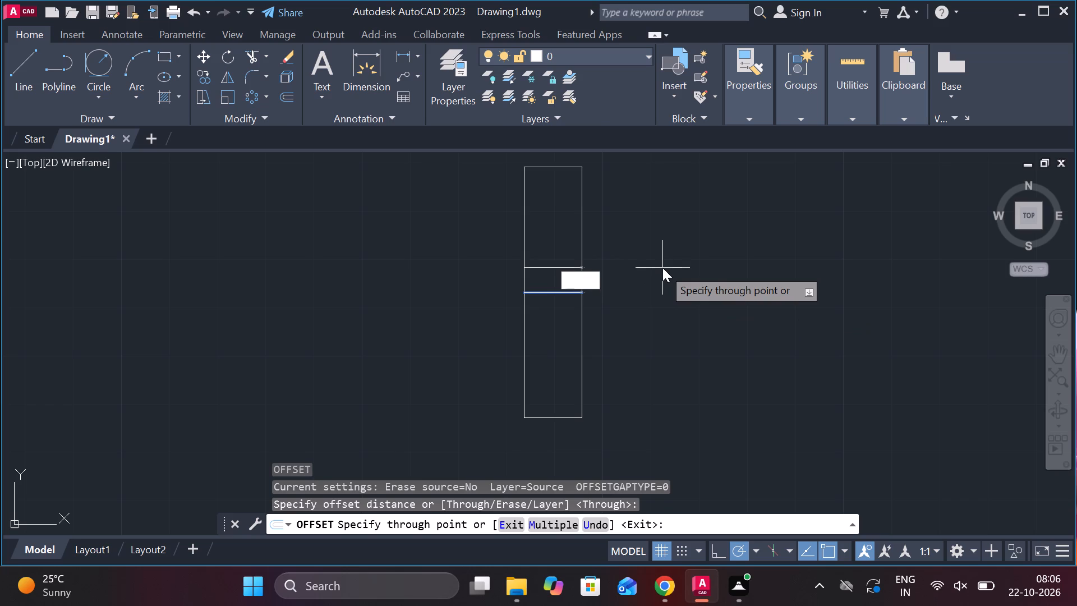
{"action": "type", "text": "12.5"}
{"action": "key", "text": "Return"}
{"action": "left_click", "coordinate": [566, 293]}
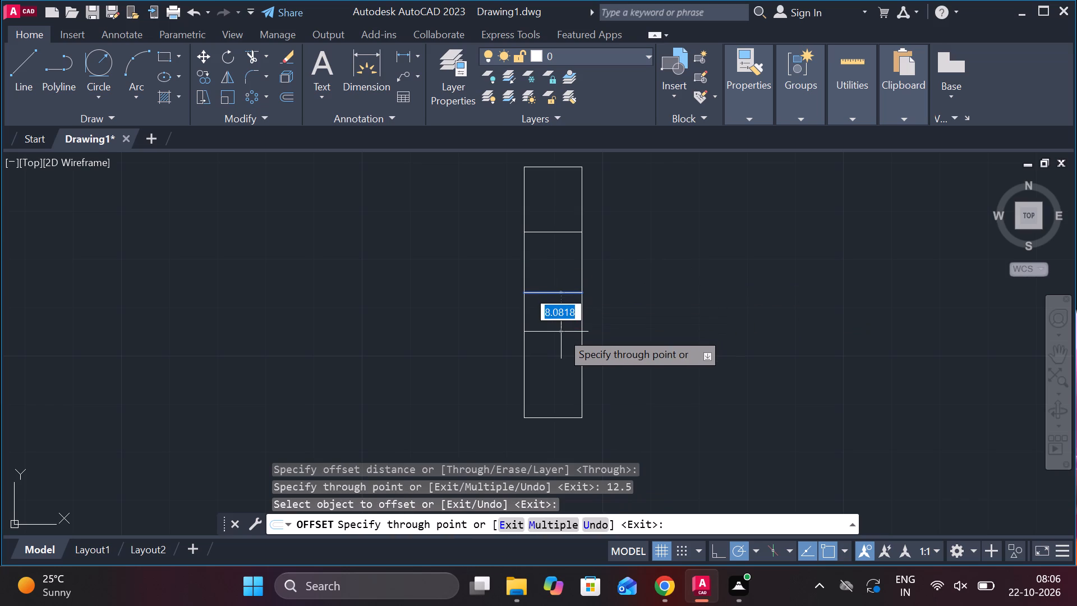
{"action": "type", "text": "12."}
{"action": "key", "text": "5"}
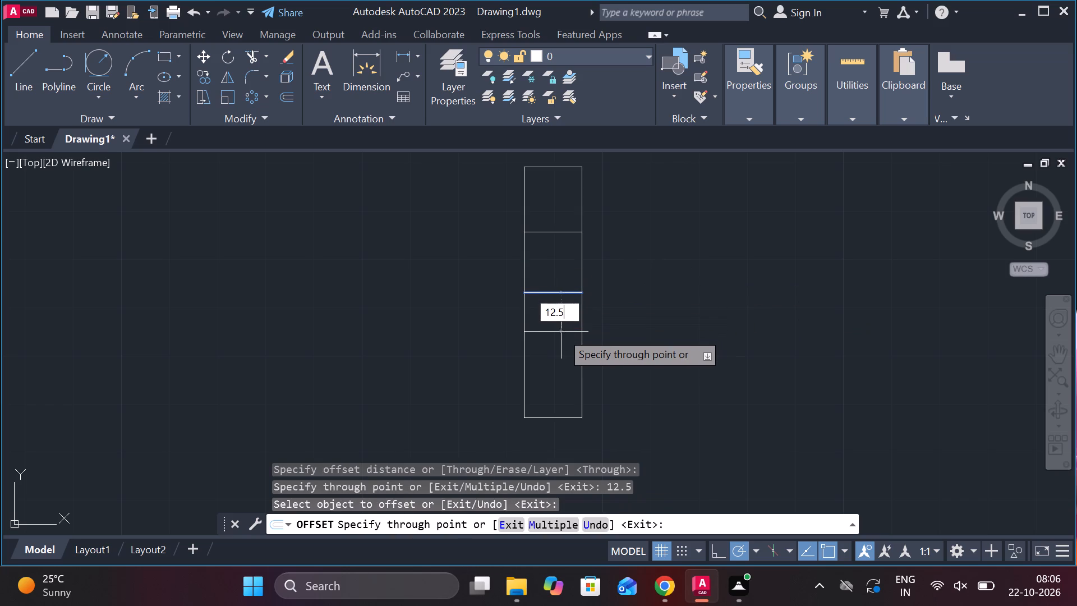
{"action": "key", "text": "Return"}
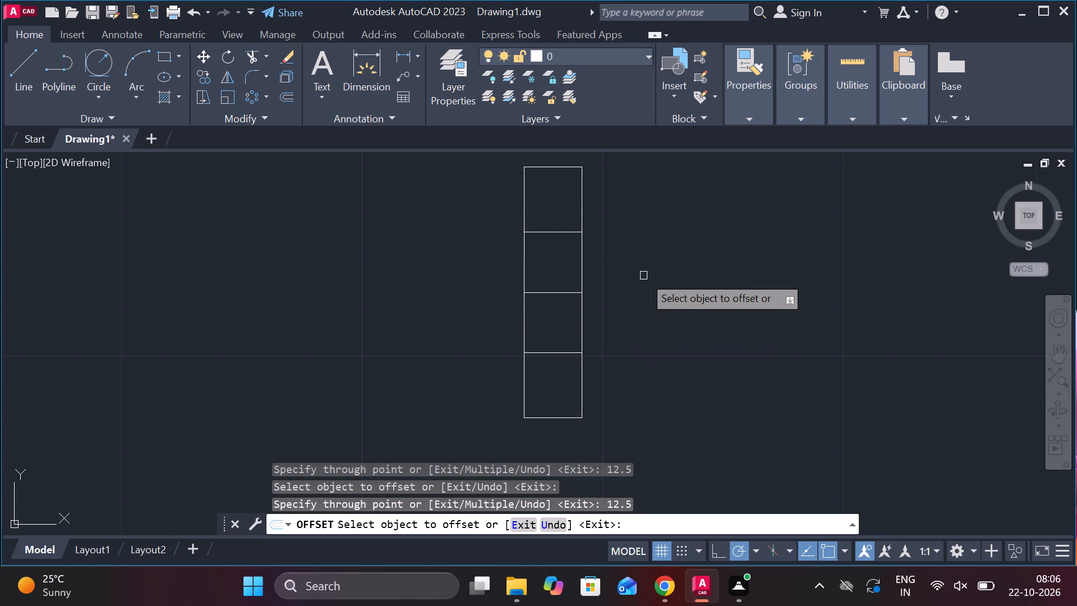
{"action": "key", "text": "Escape"}
Offset the rectangle's right vertical edge by 5 towards the inside.
{"action": "left_click", "coordinate": [585, 219]}
{"action": "key", "text": "o"}
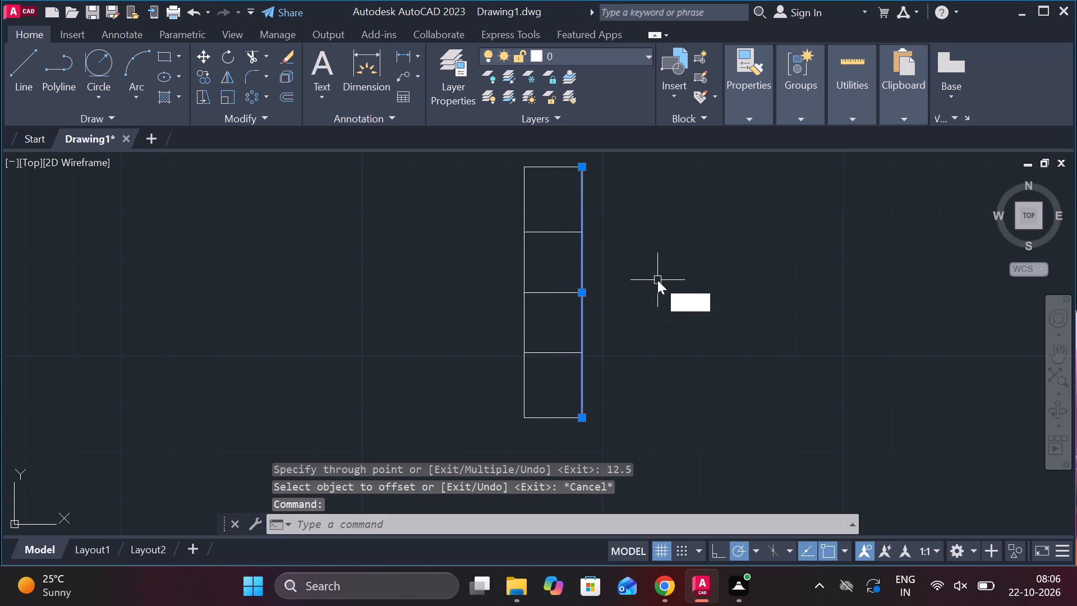
{"action": "key", "text": "Return"}
{"action": "key", "text": "Return"}
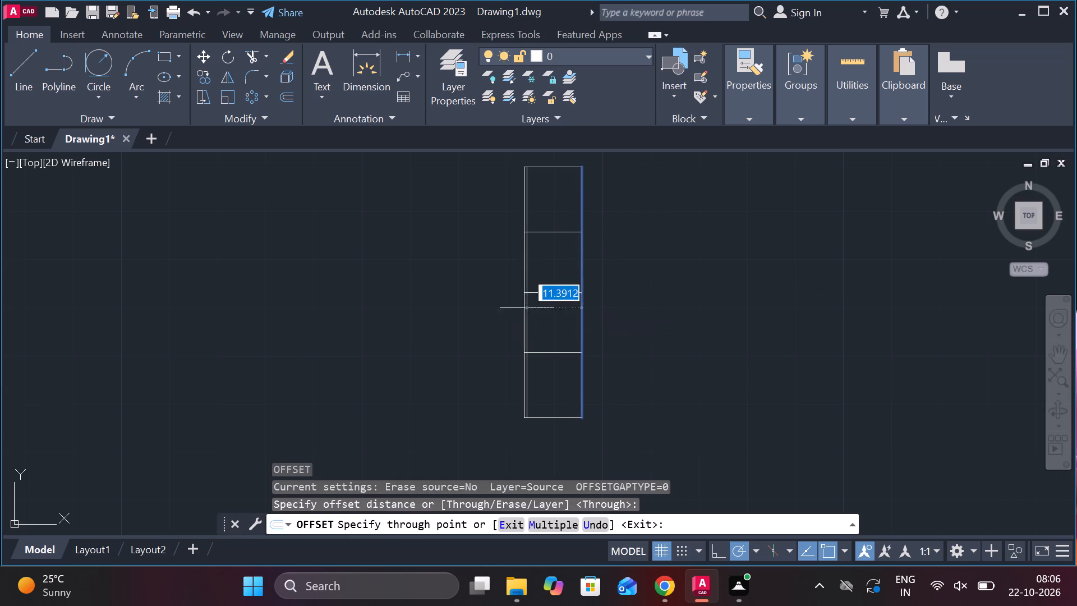
{"action": "key", "text": "5"}
{"action": "key", "text": "Return"}
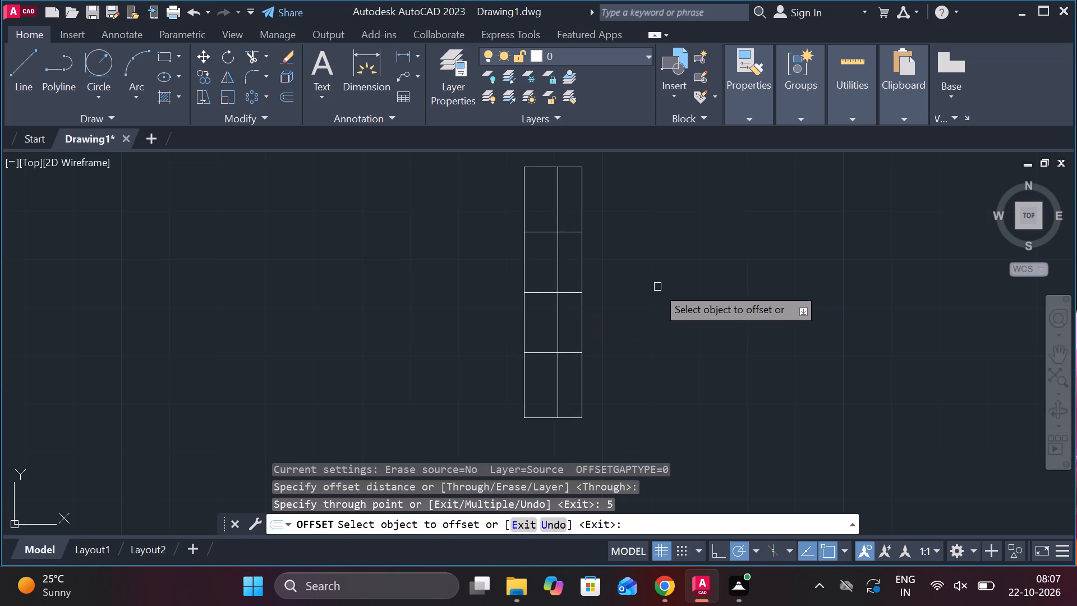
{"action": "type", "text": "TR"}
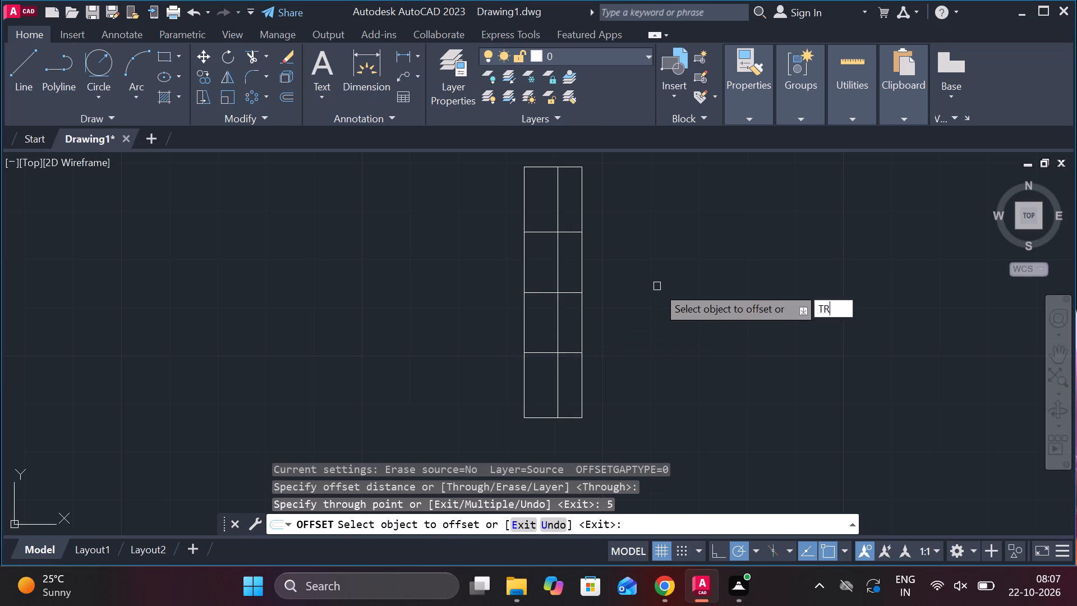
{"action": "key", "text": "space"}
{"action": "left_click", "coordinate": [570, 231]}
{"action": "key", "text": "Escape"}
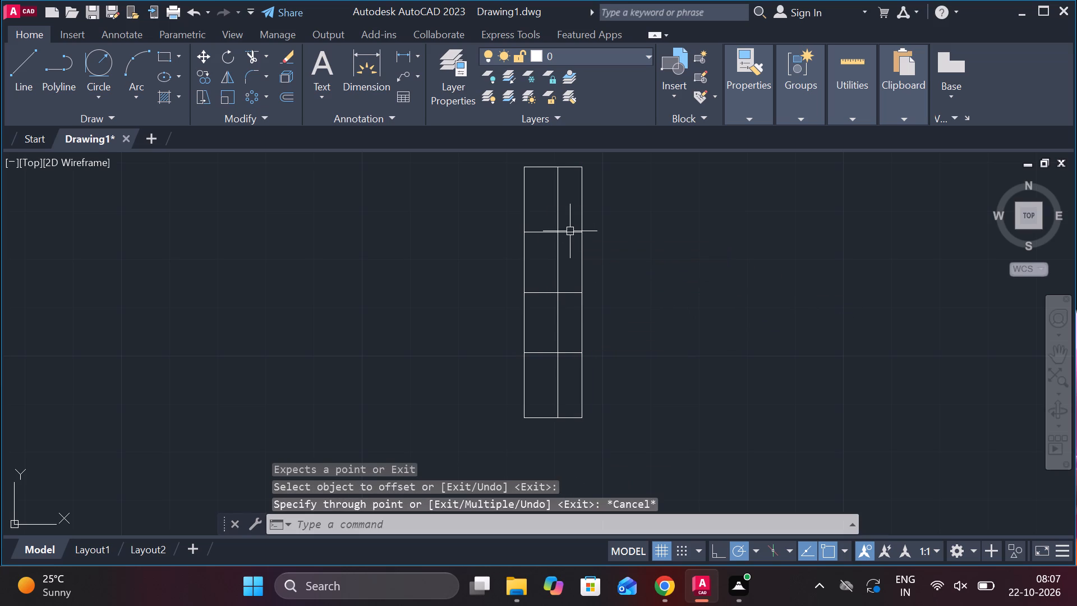
Trim the upper and lower left corner portions and the 12.5 offset lines inside the 5-wide strip, leaving a stepped flange-and-hub outline.
{"action": "type", "text": "TR"}
{"action": "key", "text": "space"}
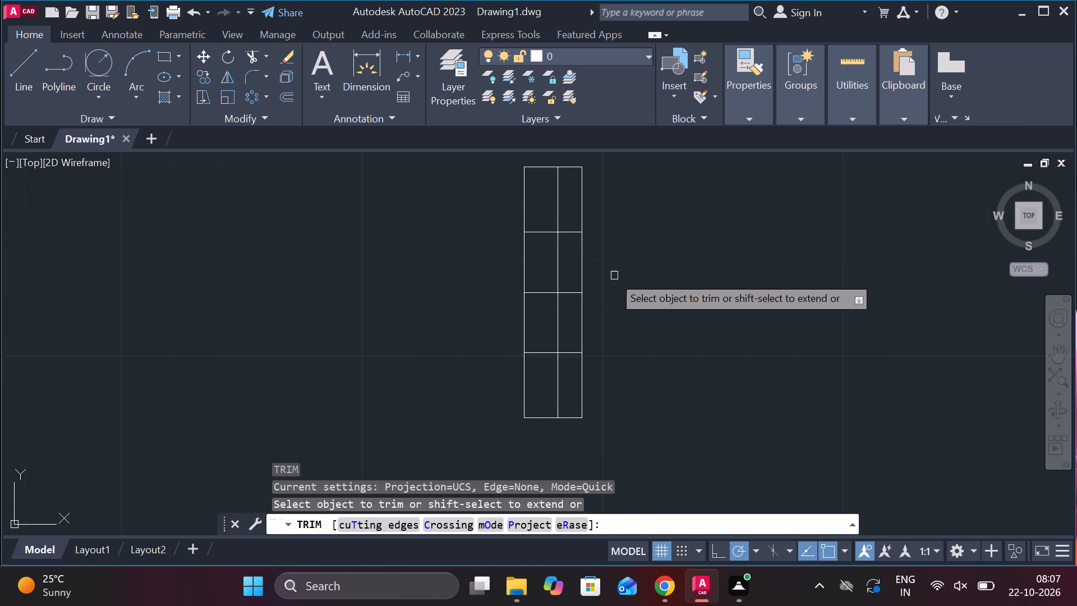
{"action": "left_click", "coordinate": [569, 230]}
{"action": "left_click", "coordinate": [524, 198]}
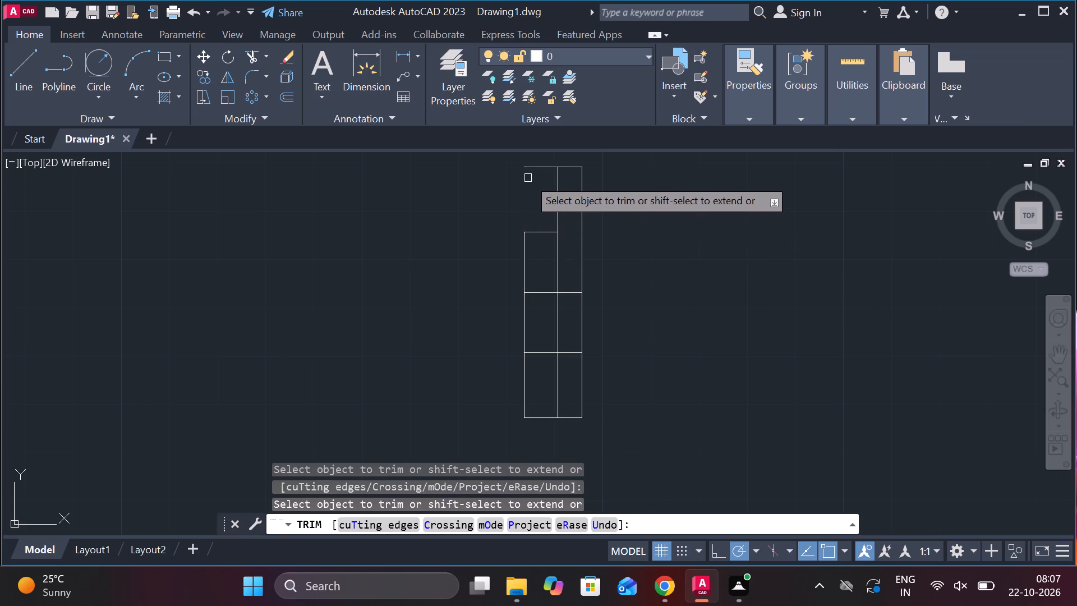
{"action": "left_click", "coordinate": [541, 171]}
{"action": "left_click", "coordinate": [533, 417]}
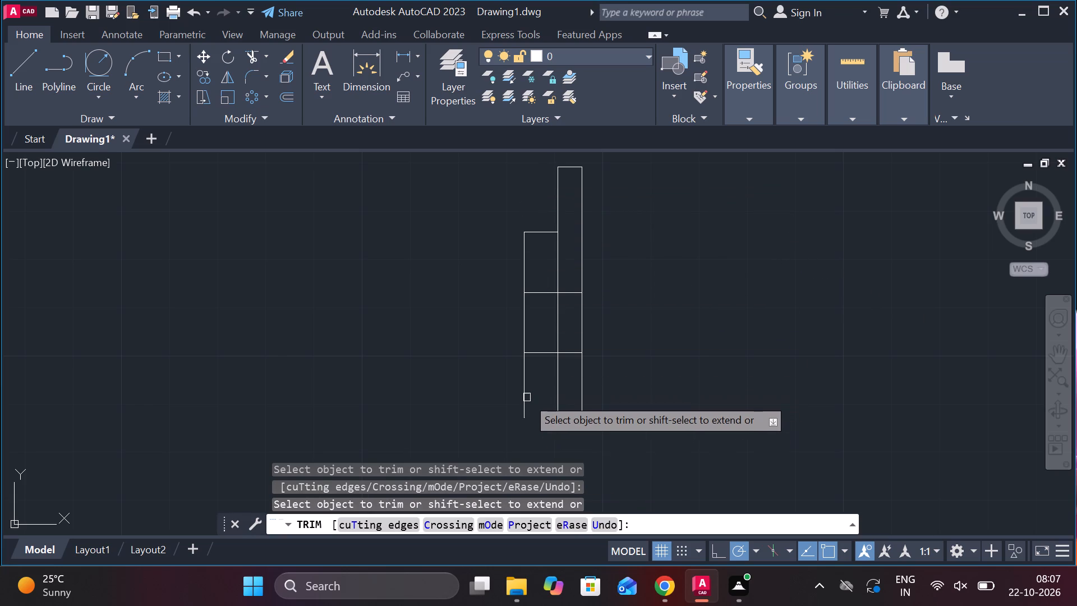
{"action": "left_click", "coordinate": [527, 397]}
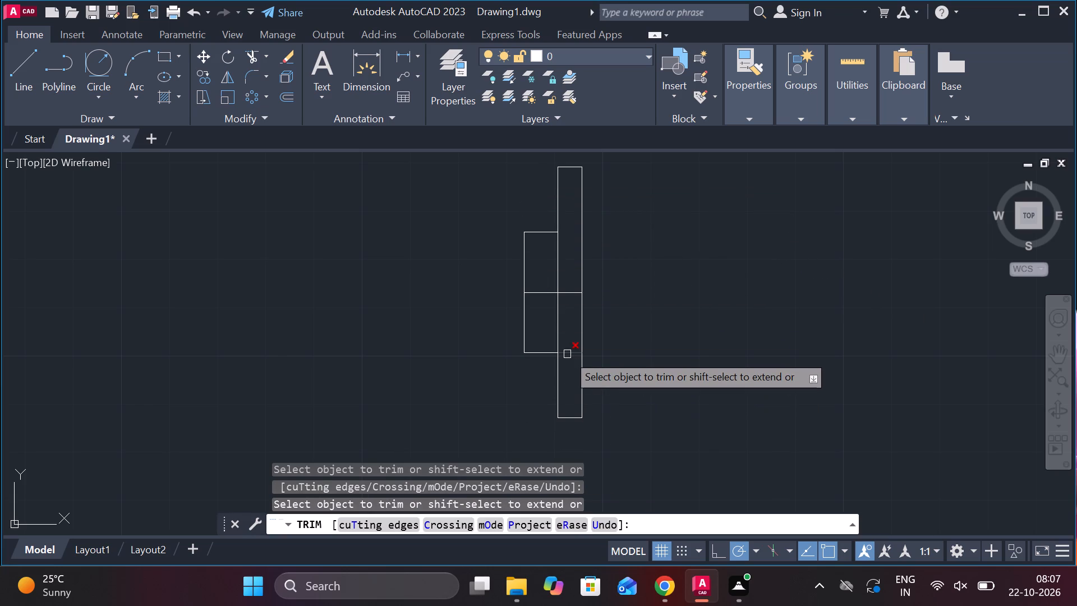
{"action": "left_click", "coordinate": [567, 354]}
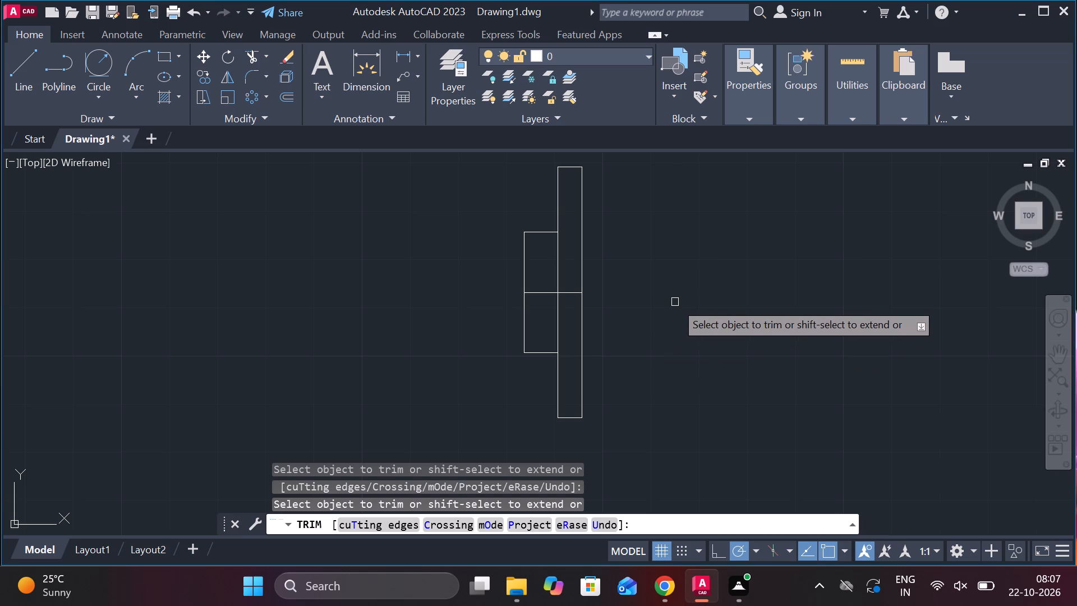
{"action": "key", "text": "Escape"}
Offset the horizontal midline of the stepped outline by 8 both upward and downward.
{"action": "left_click", "coordinate": [569, 296]}
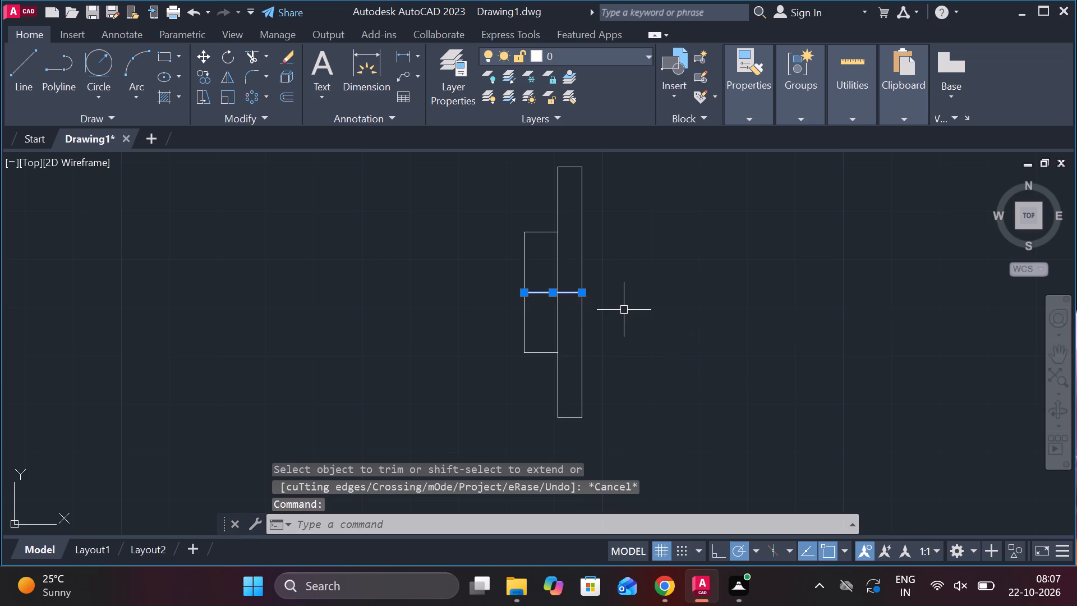
{"action": "key", "text": "o"}
{"action": "key", "text": "Return"}
{"action": "key", "text": "Return"}
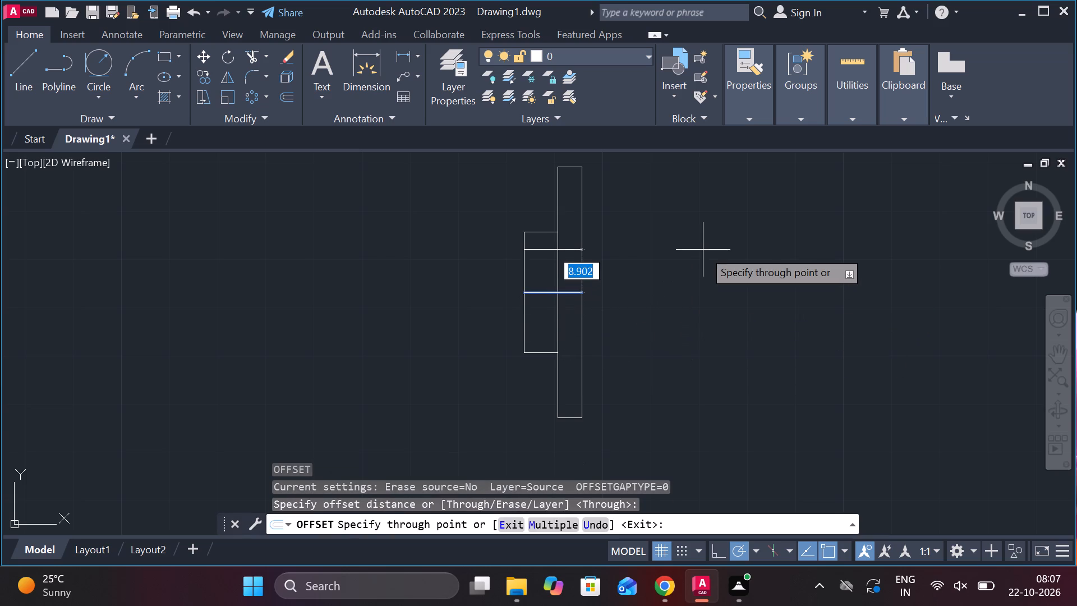
{"action": "key", "text": "8"}
{"action": "key", "text": "Return"}
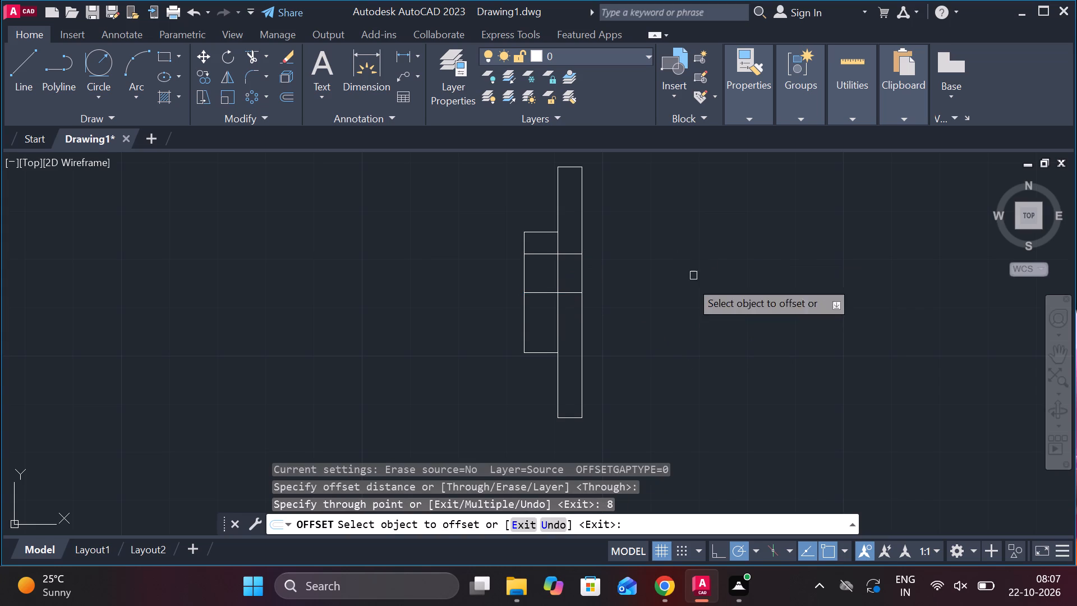
{"action": "left_click", "coordinate": [573, 292]}
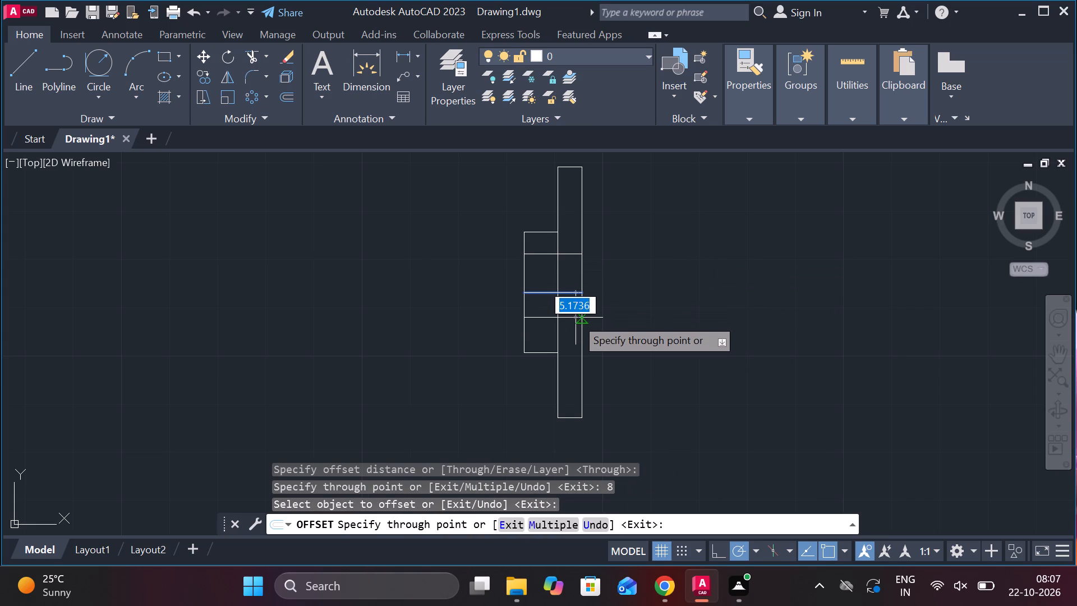
{"action": "key", "text": "8"}
{"action": "key", "text": "Return"}
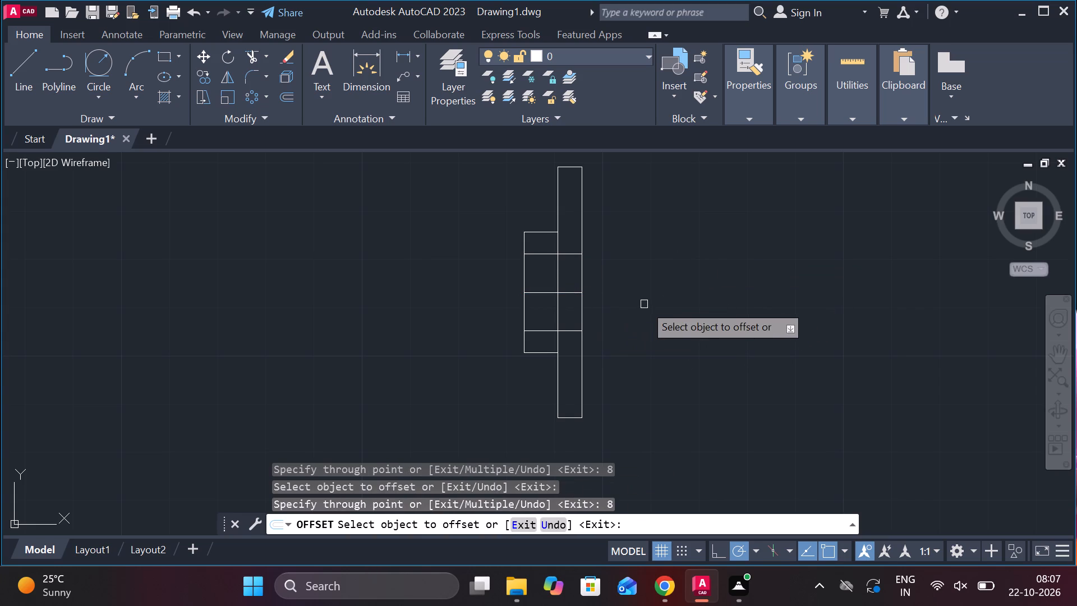
{"action": "key", "text": "Escape"}
Trim away the inner vertical line between the hub's upper and lower shoulders.
{"action": "type", "text": "TR"}
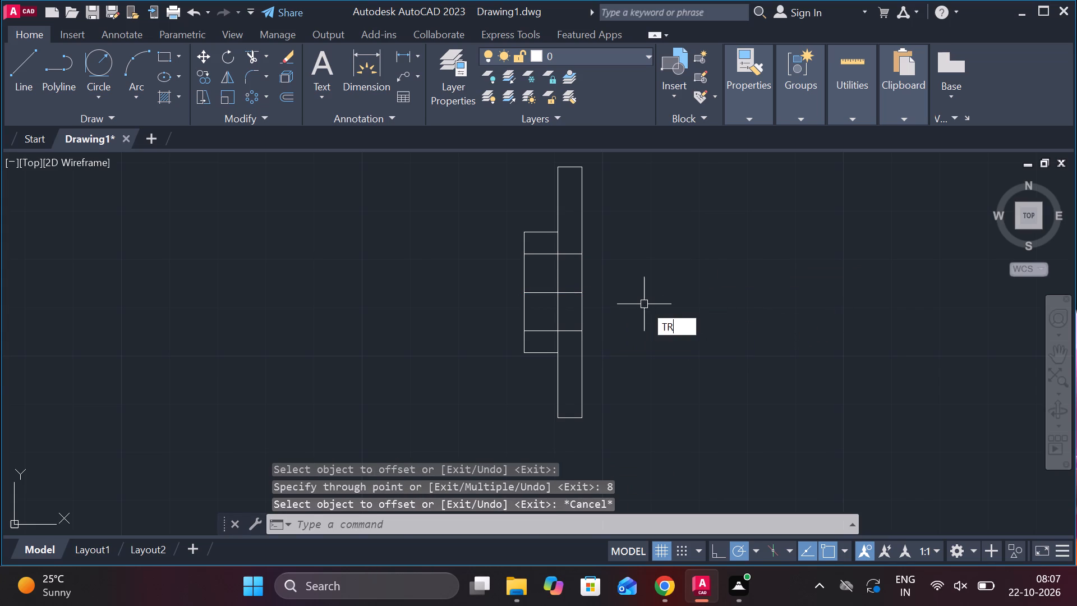
{"action": "key", "text": "space"}
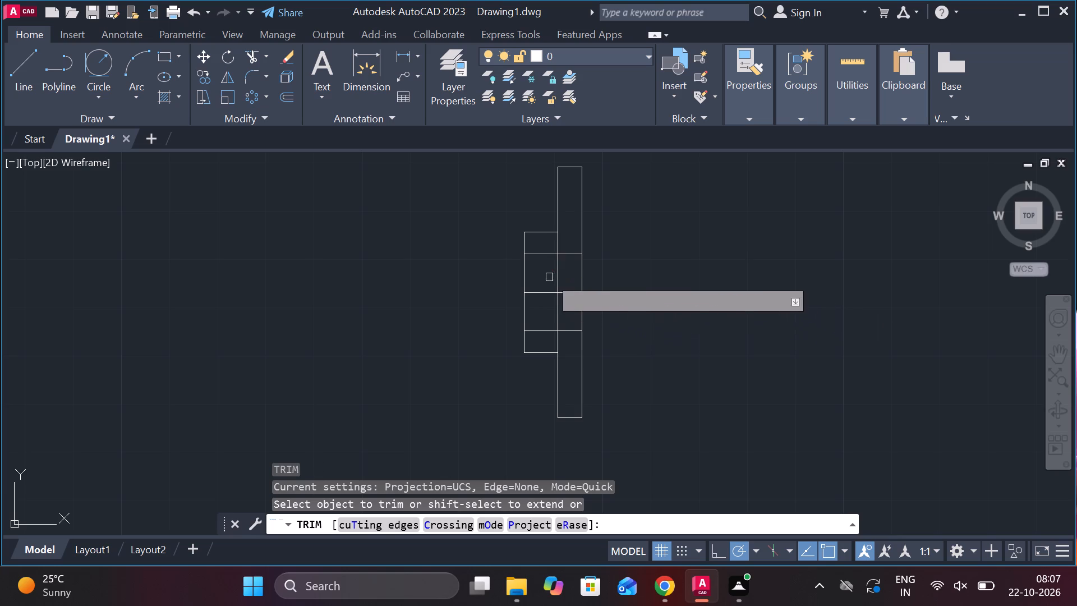
{"action": "left_click", "coordinate": [559, 272]}
{"action": "left_click", "coordinate": [559, 305]}
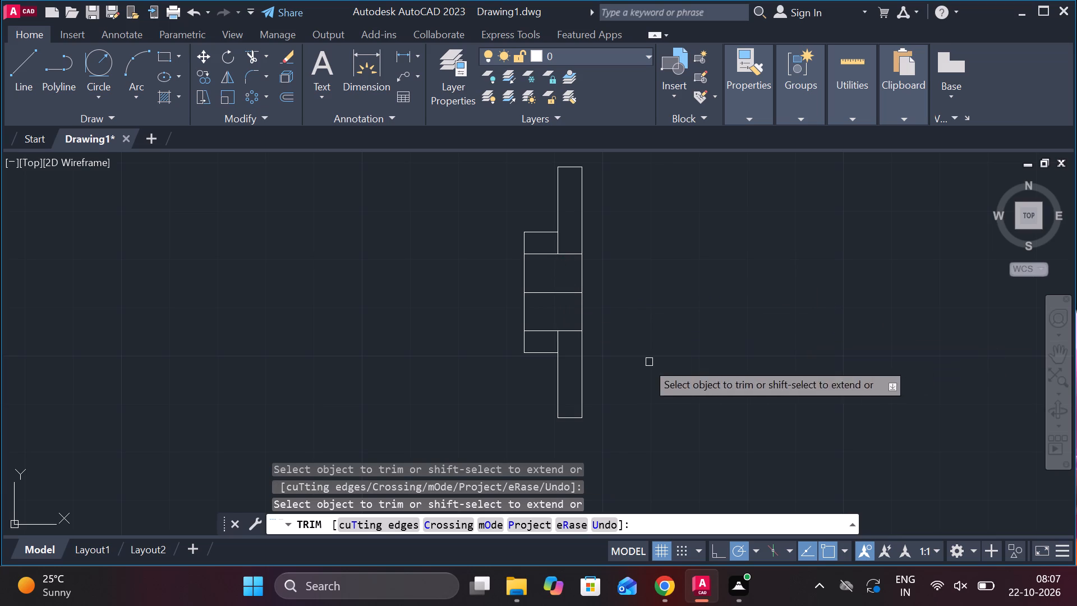
{"action": "left_click", "coordinate": [558, 345]}
{"action": "left_click", "coordinate": [557, 246]}
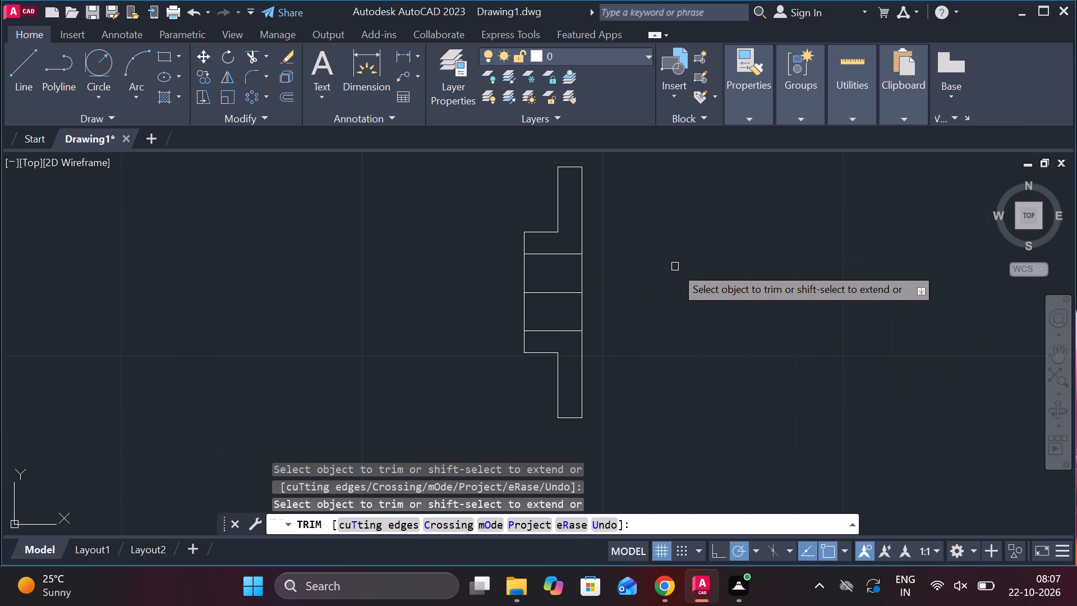
{"action": "key", "text": "Escape"}
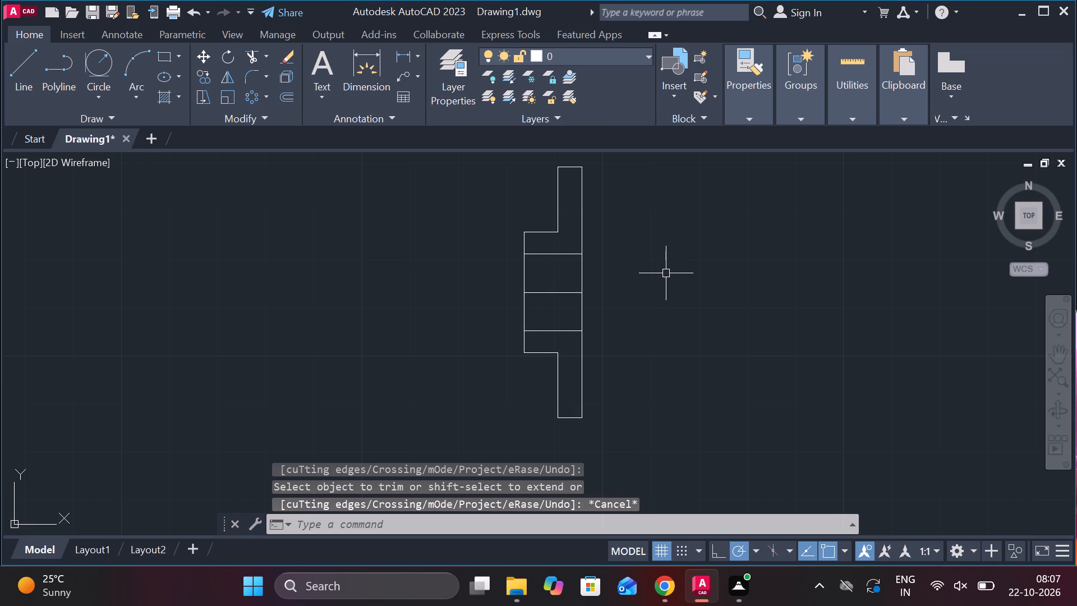
Offset the horizontal midline of the section by 17.5 both upward and downward.
{"action": "key", "text": "o"}
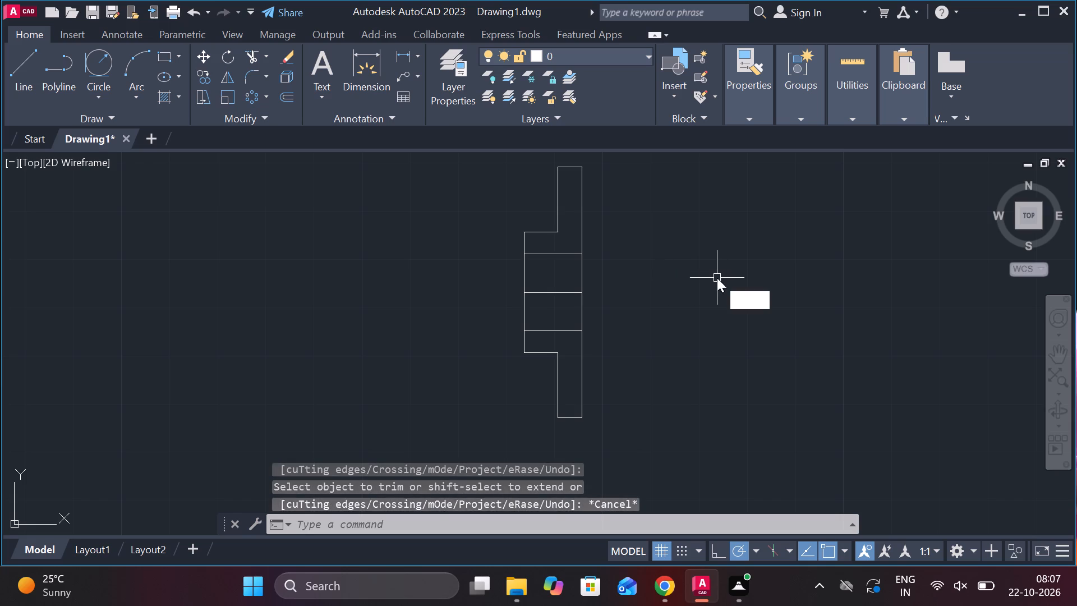
{"action": "key", "text": "Return"}
{"action": "key", "text": "Return"}
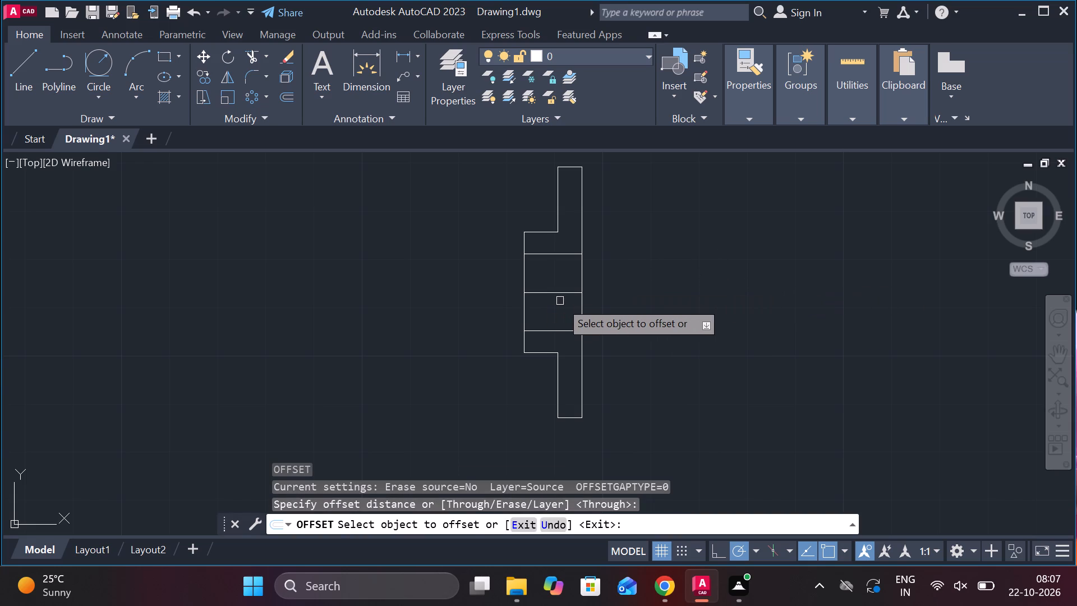
{"action": "left_click", "coordinate": [556, 295]}
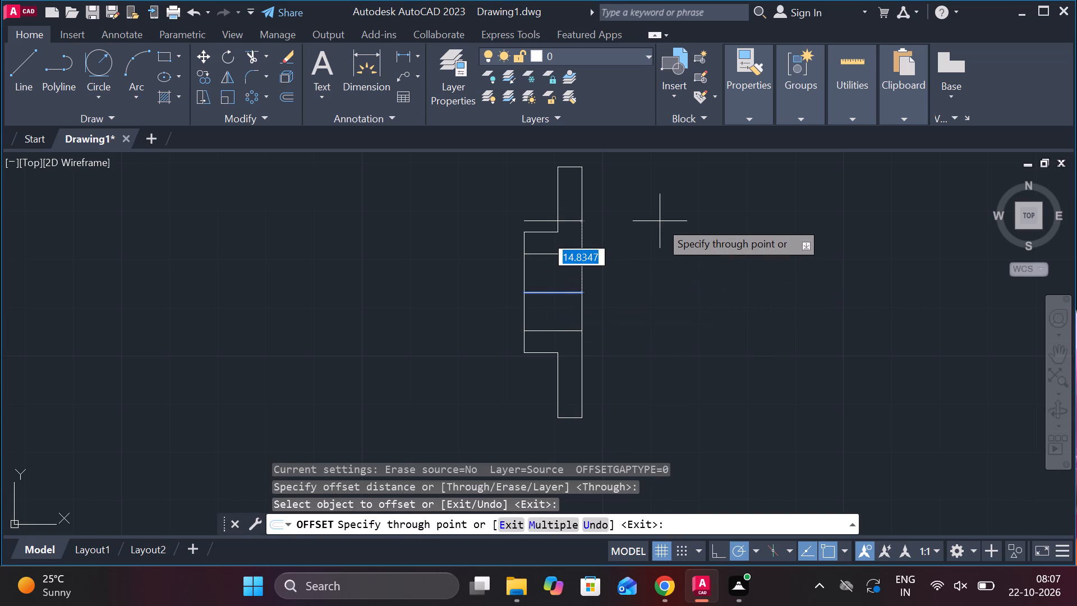
{"action": "key", "text": "1"}
{"action": "type", "text": "7.5"}
{"action": "key", "text": "Return"}
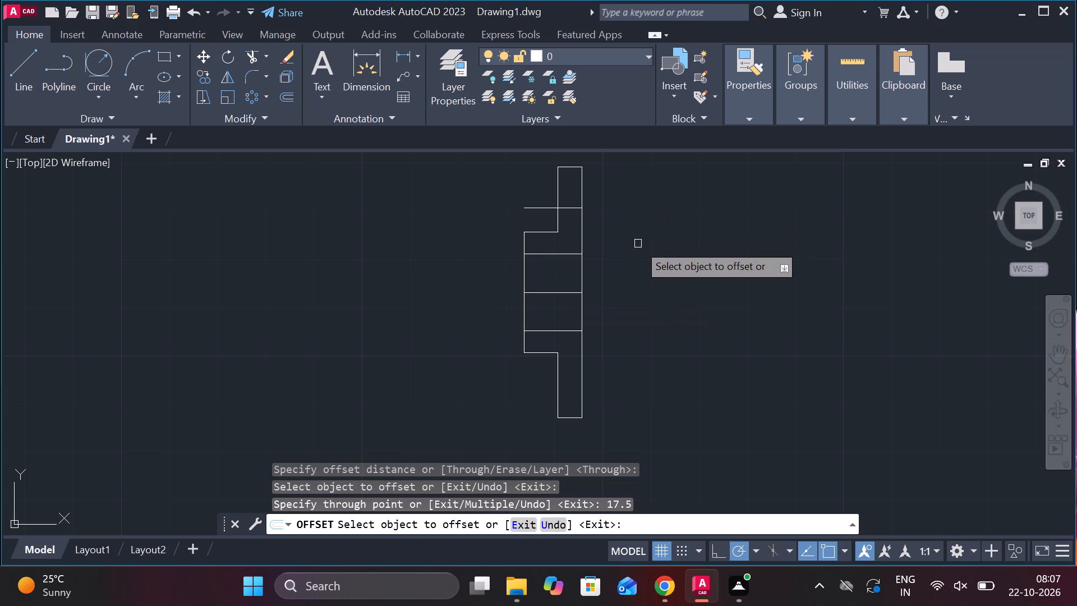
{"action": "left_click", "coordinate": [561, 293]}
{"action": "key", "text": "1"}
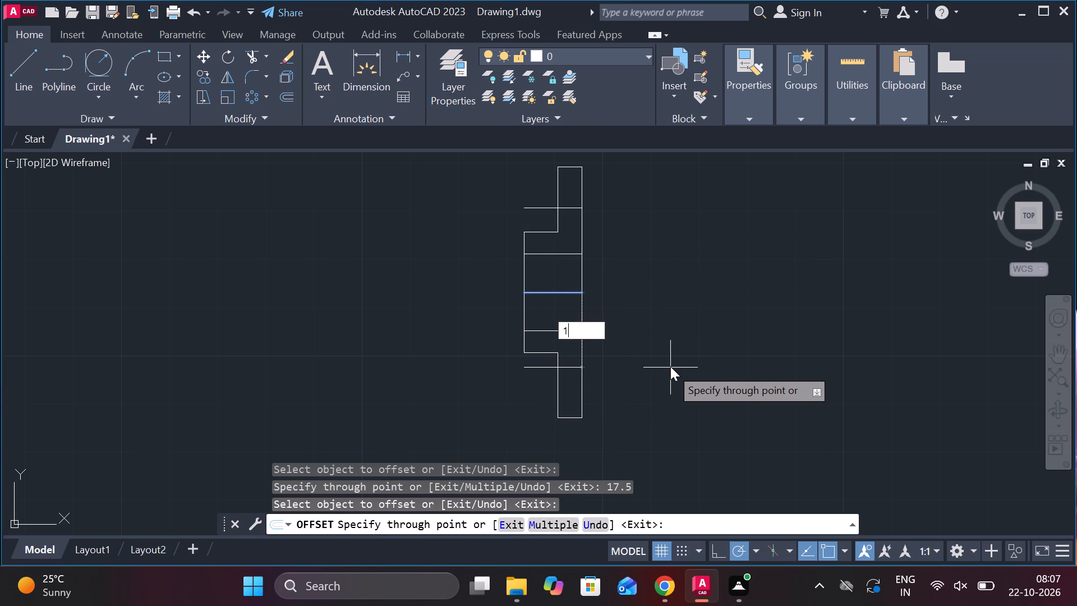
{"action": "type", "text": "7.5"}
{"action": "key", "text": "Return"}
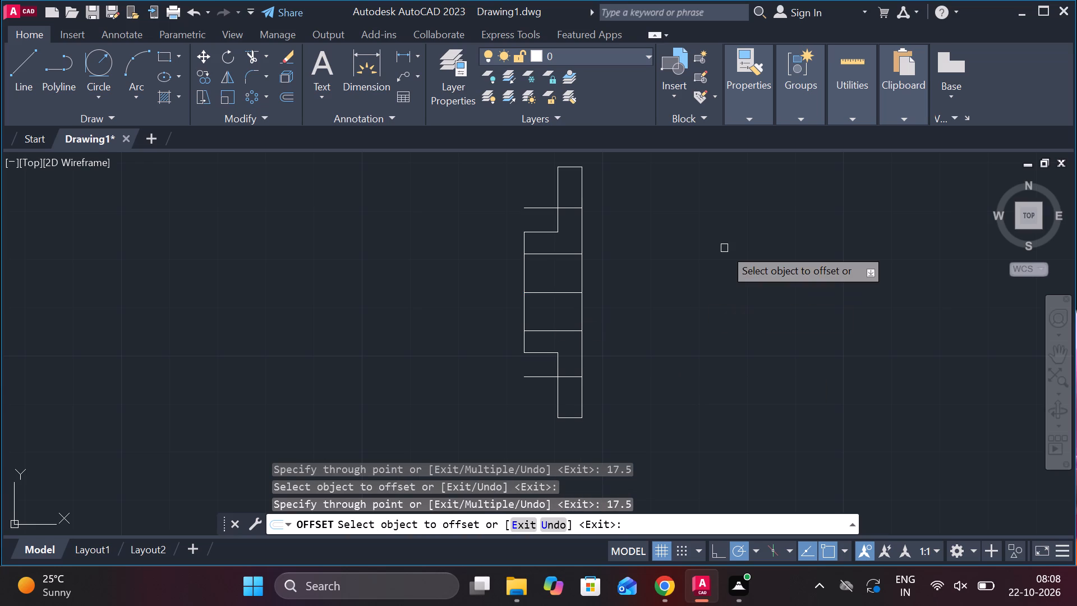
Offset each of the two 17.5 offset lines by 3 upward and downward to form the flange's bolt-hole edges.
{"action": "left_click", "coordinate": [569, 209]}
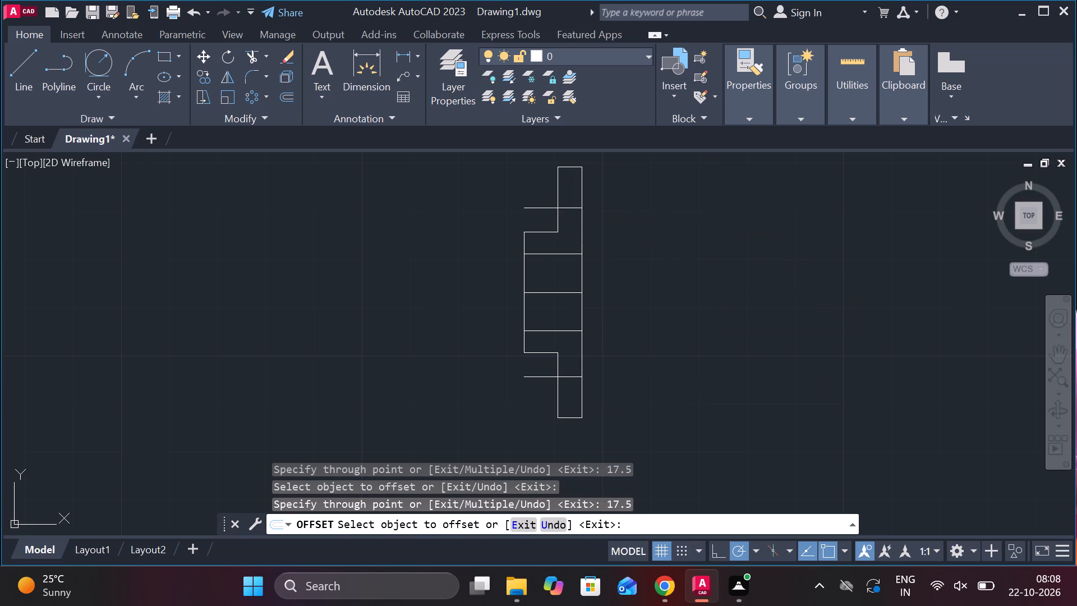
{"action": "type", "text": "3"}
{"action": "key", "text": "space"}
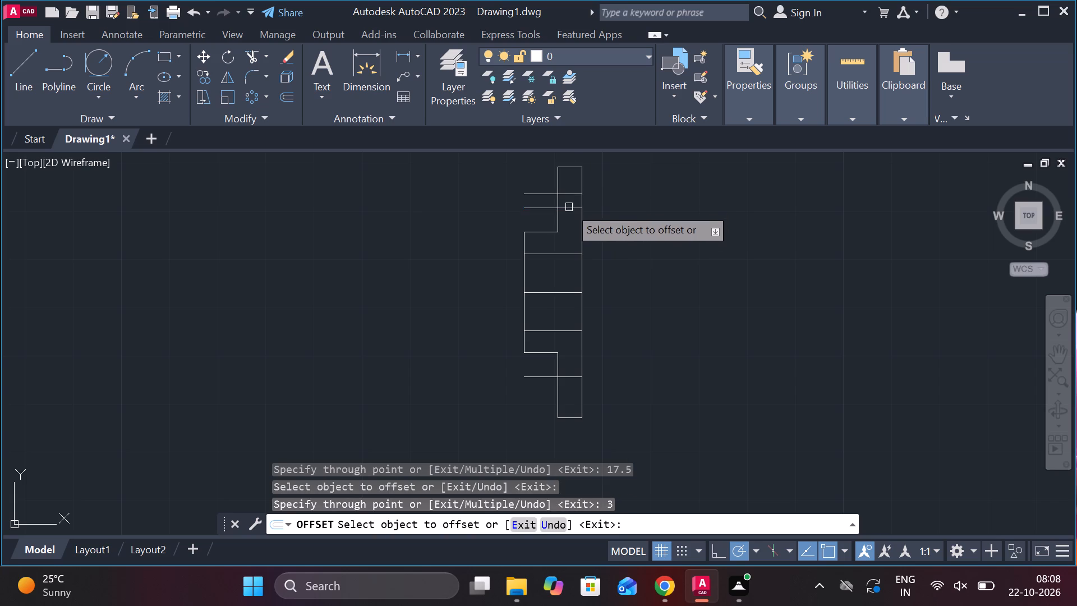
{"action": "left_click", "coordinate": [569, 207]}
{"action": "type", "text": "3"}
{"action": "key", "text": "space"}
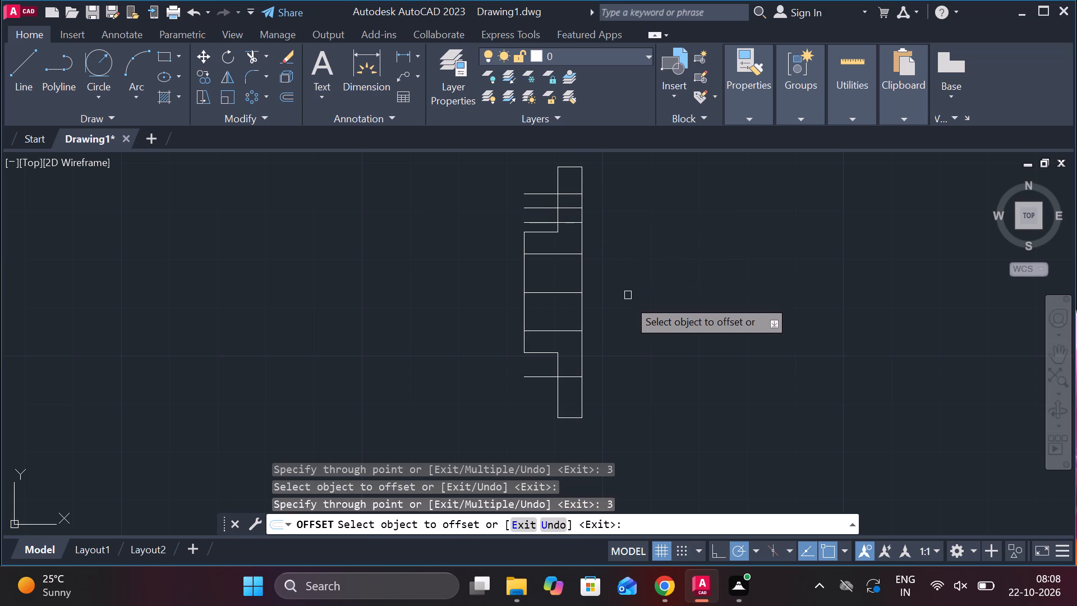
{"action": "middle_click_drag", "start_coordinate": [633, 316], "coordinate": [641, 266]}
{"action": "scroll", "coordinate": [591, 328], "scroll_direction": "up", "scroll_amount": 1}
{"action": "left_click", "coordinate": [578, 328]}
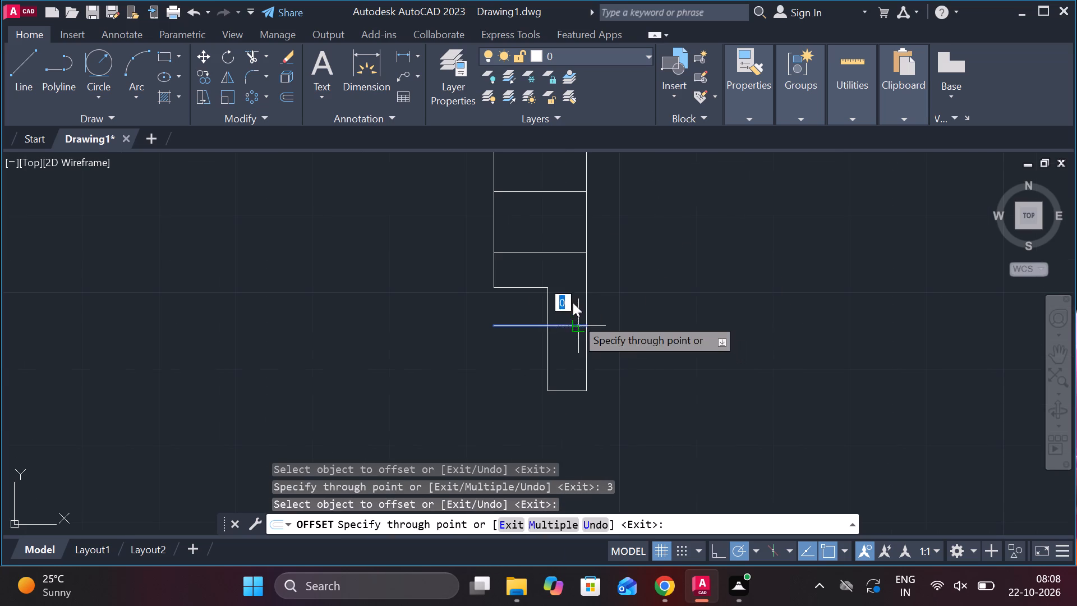
{"action": "type", "text": "3"}
{"action": "key", "text": "space"}
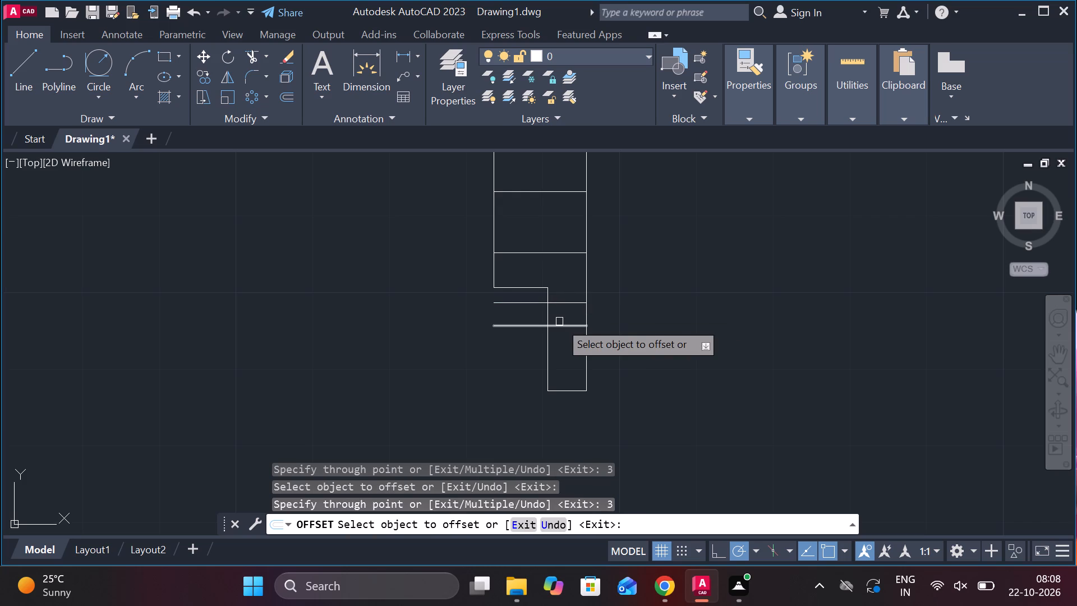
{"action": "left_click", "coordinate": [560, 326]}
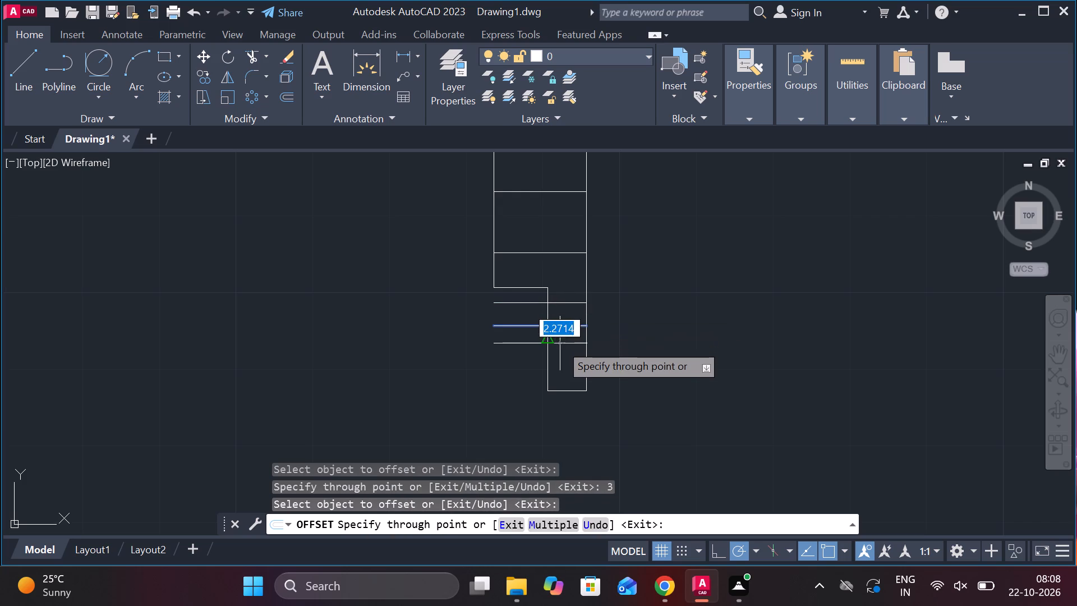
{"action": "type", "text": "3"}
{"action": "key", "text": "space"}
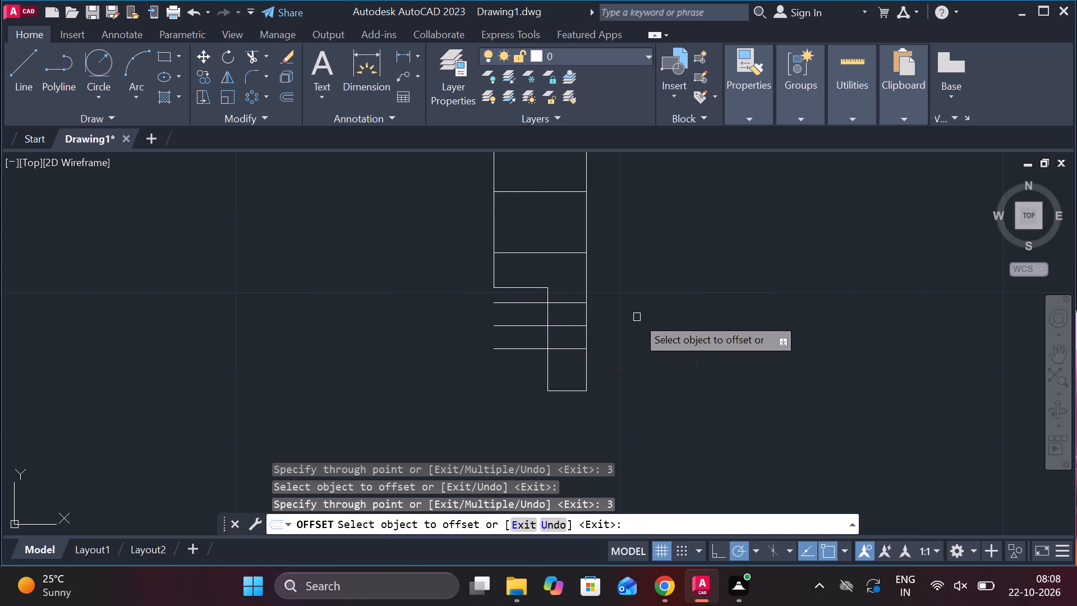
{"action": "key", "text": "Escape"}
Trim the parts of the upper and lower hole lines that project beyond the flange on the hub side.
{"action": "type", "text": "TR"}
{"action": "key", "text": "space"}
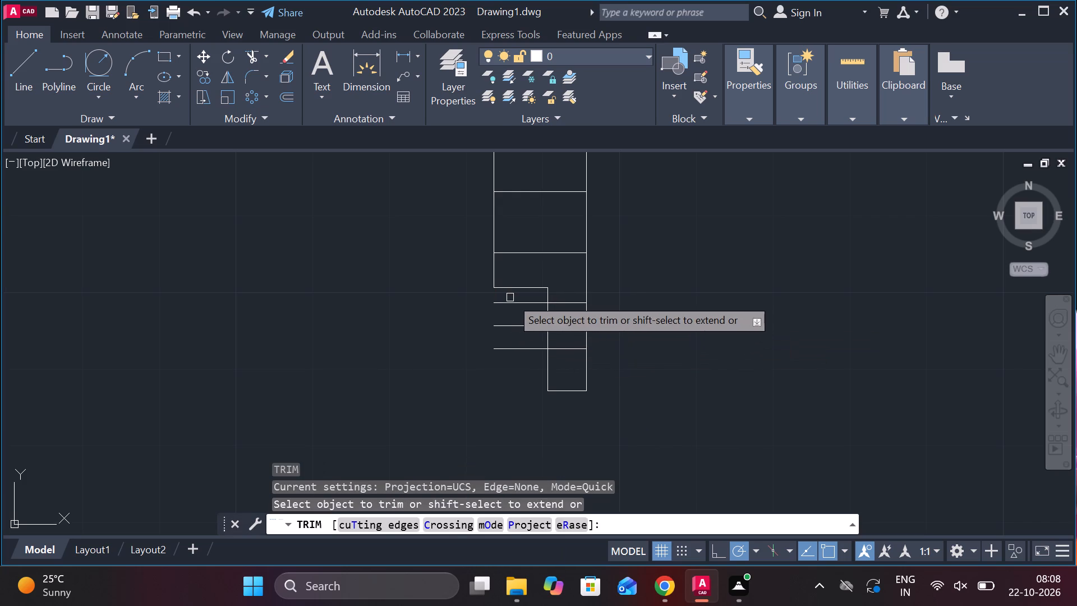
{"action": "left_click_drag", "start_coordinate": [513, 296], "coordinate": [517, 393]}
{"action": "middle_click_drag", "start_coordinate": [642, 281], "coordinate": [629, 377]}
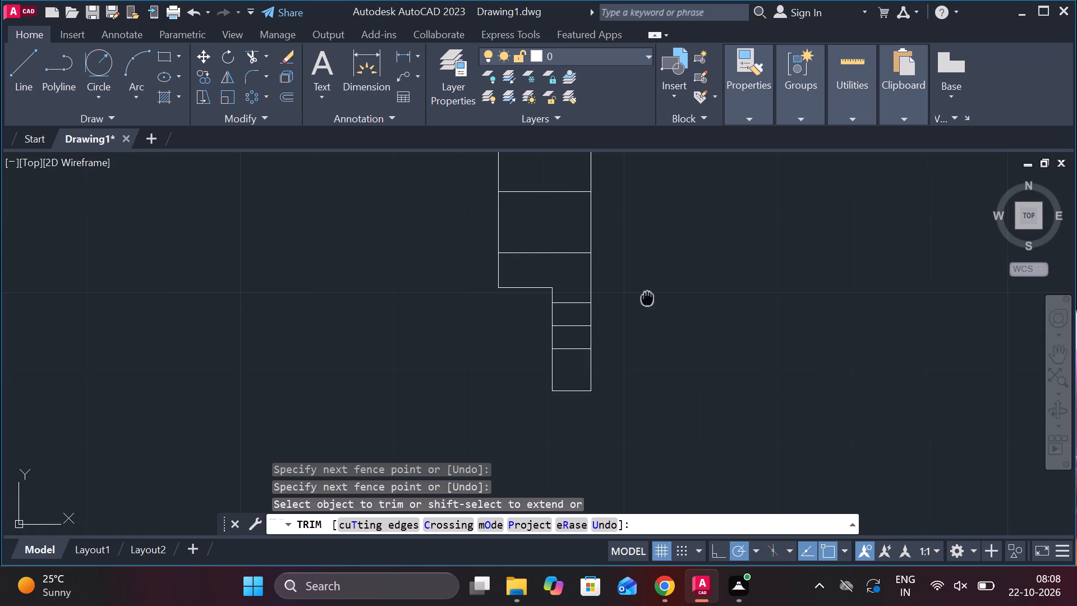
{"action": "middle_click_drag", "start_coordinate": [629, 377], "coordinate": [611, 463]}
{"action": "left_click_drag", "start_coordinate": [487, 198], "coordinate": [481, 264]}
{"action": "middle_click_drag", "start_coordinate": [632, 377], "coordinate": [620, 342]}
{"action": "key", "text": "Escape"}
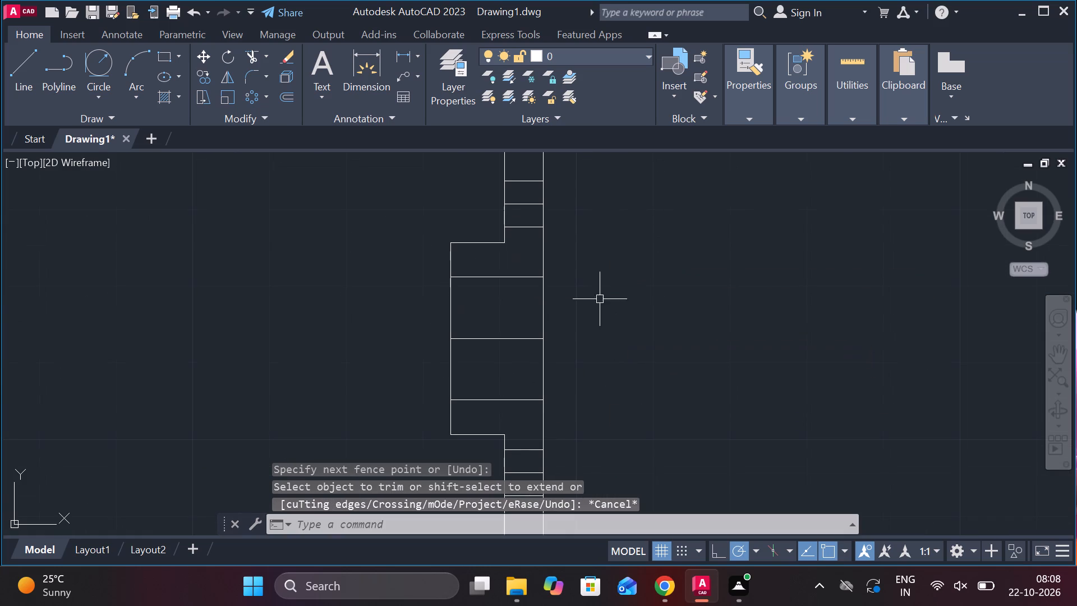
Change the linetype of the middle line in both flange holes to DASHED.
{"action": "left_click", "coordinate": [527, 201]}
{"action": "scroll", "coordinate": [653, 315], "scroll_direction": "down", "scroll_amount": 1}
{"action": "scroll", "coordinate": [592, 411], "scroll_direction": "up", "scroll_amount": 1}
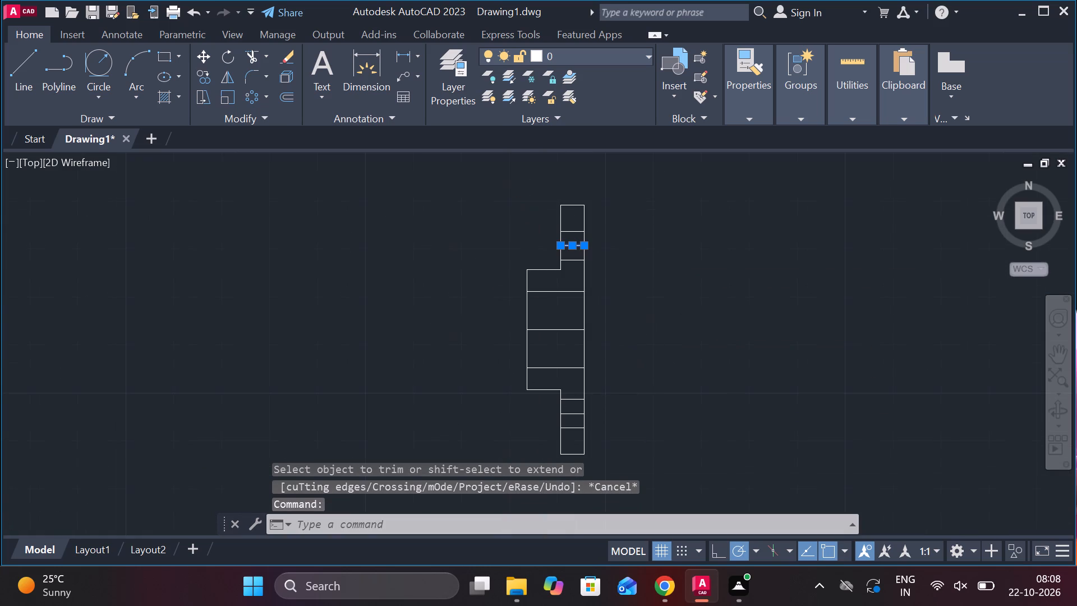
{"action": "left_click", "coordinate": [556, 417]}
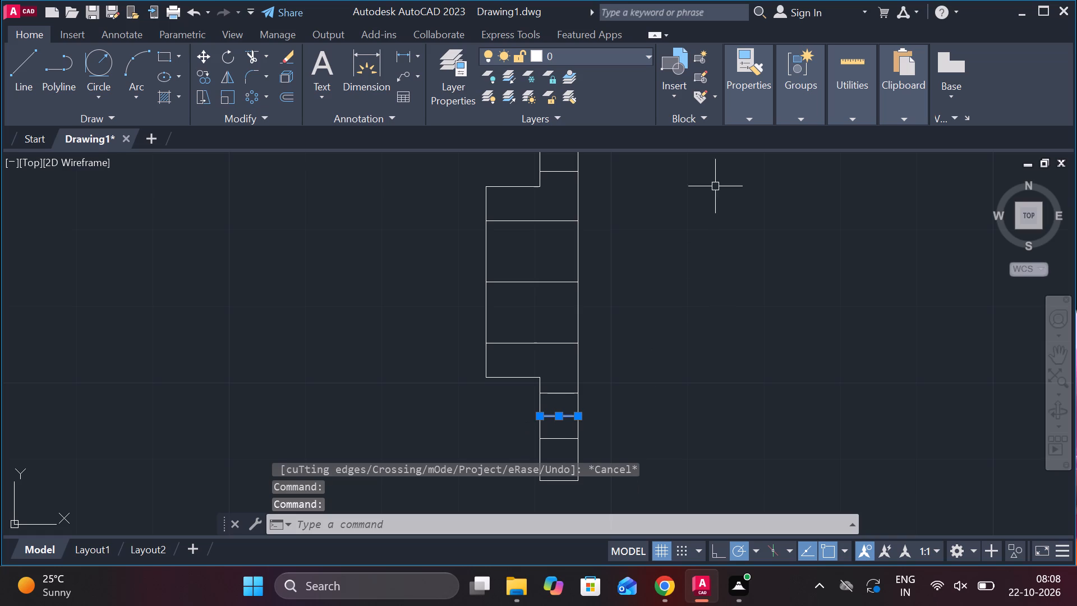
{"action": "left_click", "coordinate": [749, 118]}
{"action": "left_click", "coordinate": [913, 173]}
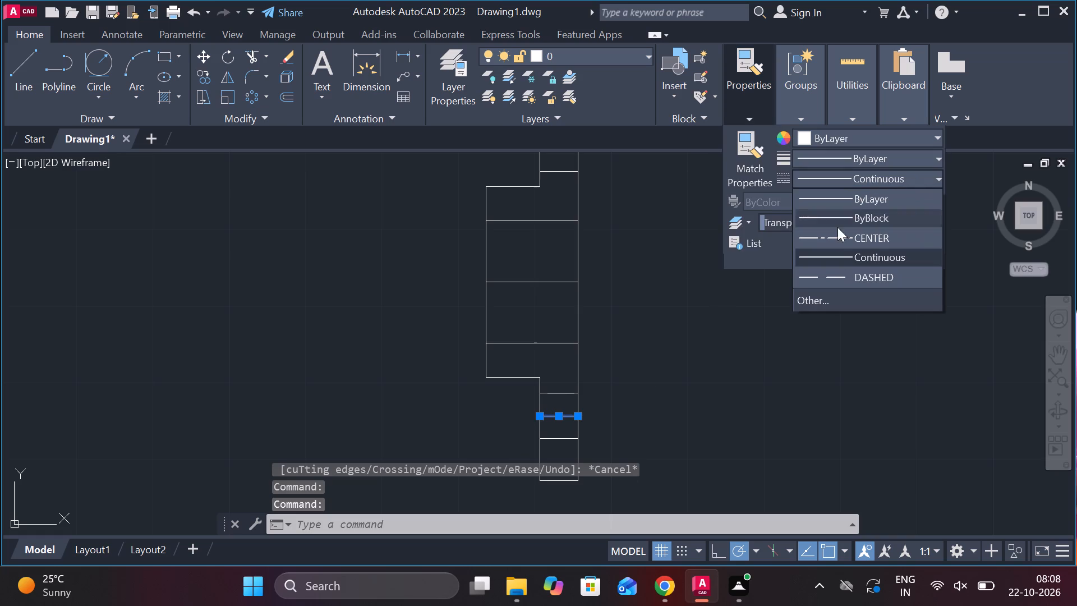
{"action": "left_click", "coordinate": [830, 270]}
{"action": "key", "text": "Escape"}
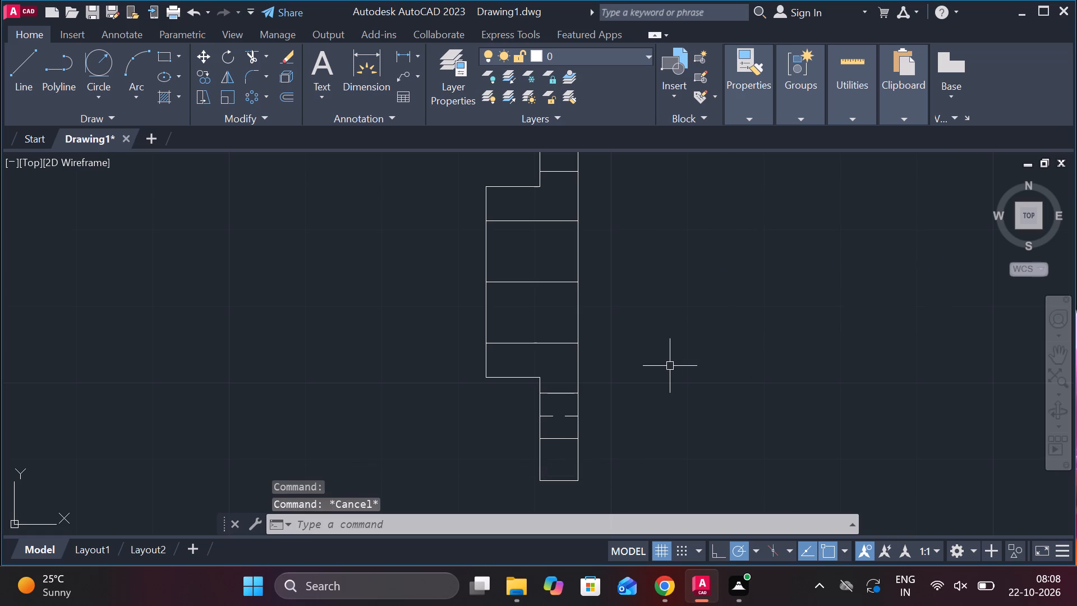
Hatch the four solid regions of the flange and hub with the ANSI31 pattern at scale 0.4.
{"action": "scroll", "coordinate": [651, 350], "scroll_direction": "down", "scroll_amount": 1}
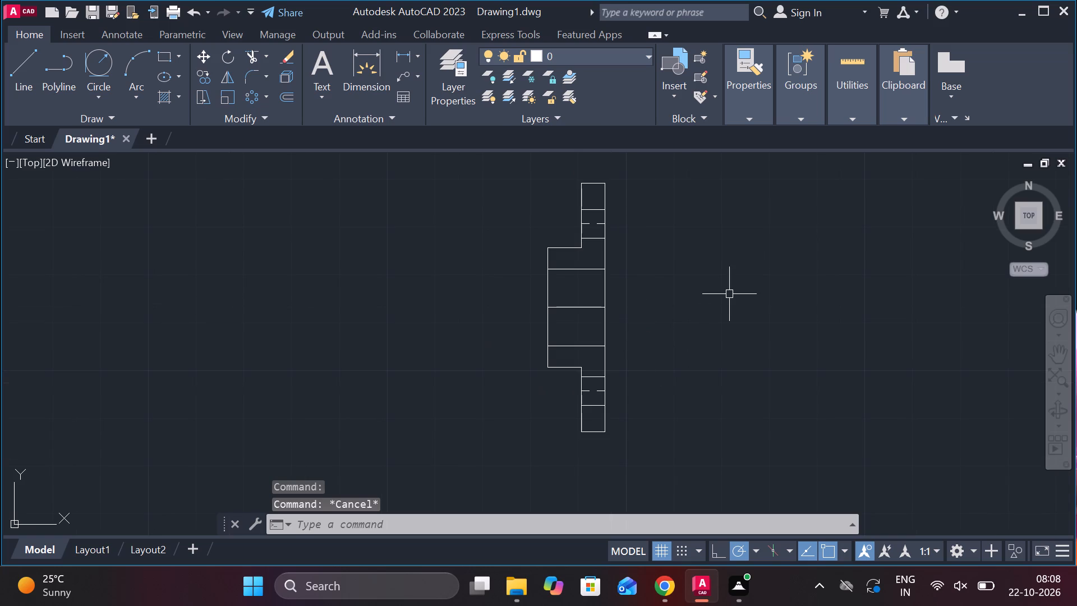
{"action": "left_click", "coordinate": [159, 95]}
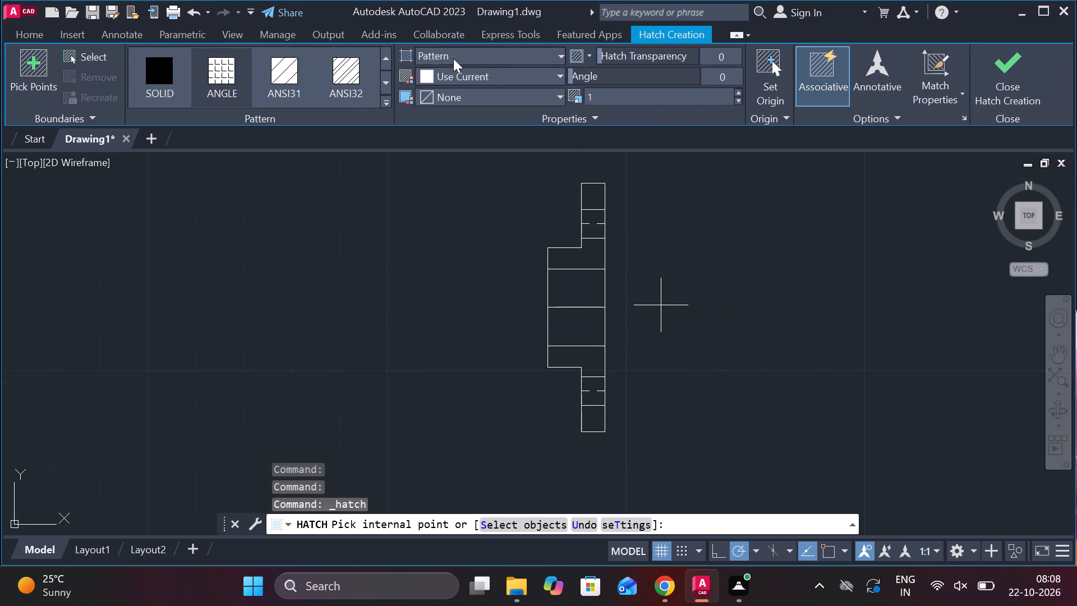
{"action": "left_click", "coordinate": [271, 77]}
{"action": "left_click", "coordinate": [609, 100]}
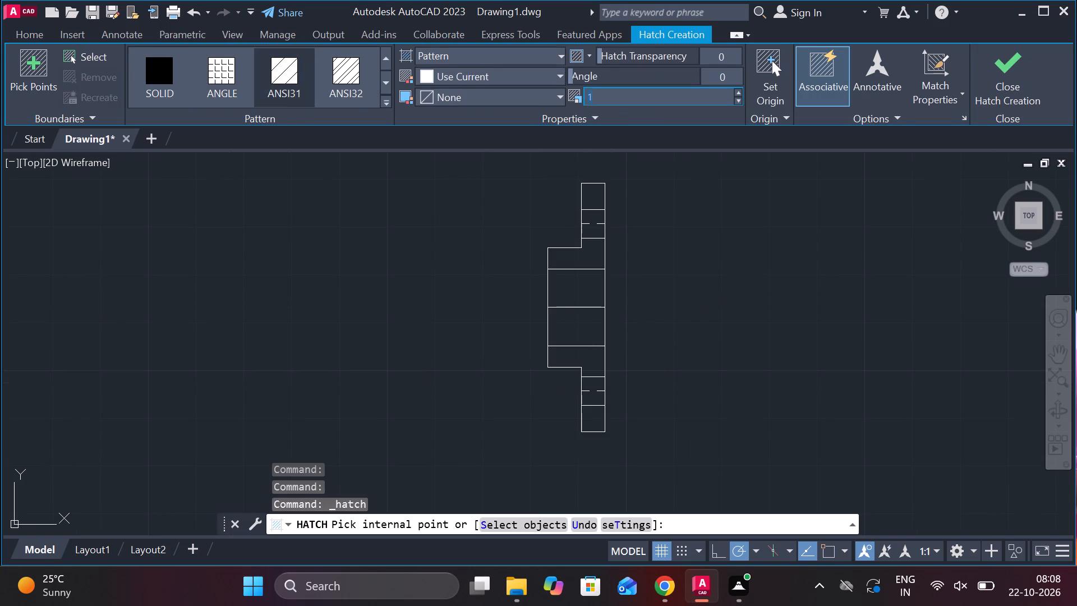
{"action": "key", "text": "period"}
{"action": "key", "text": "4"}
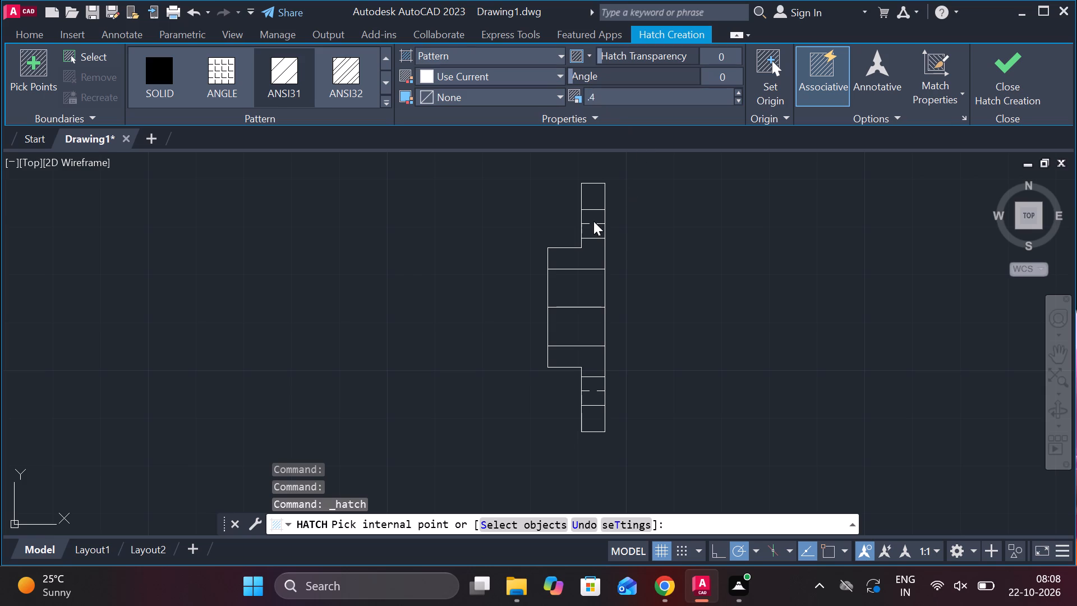
{"action": "left_click", "coordinate": [596, 196]}
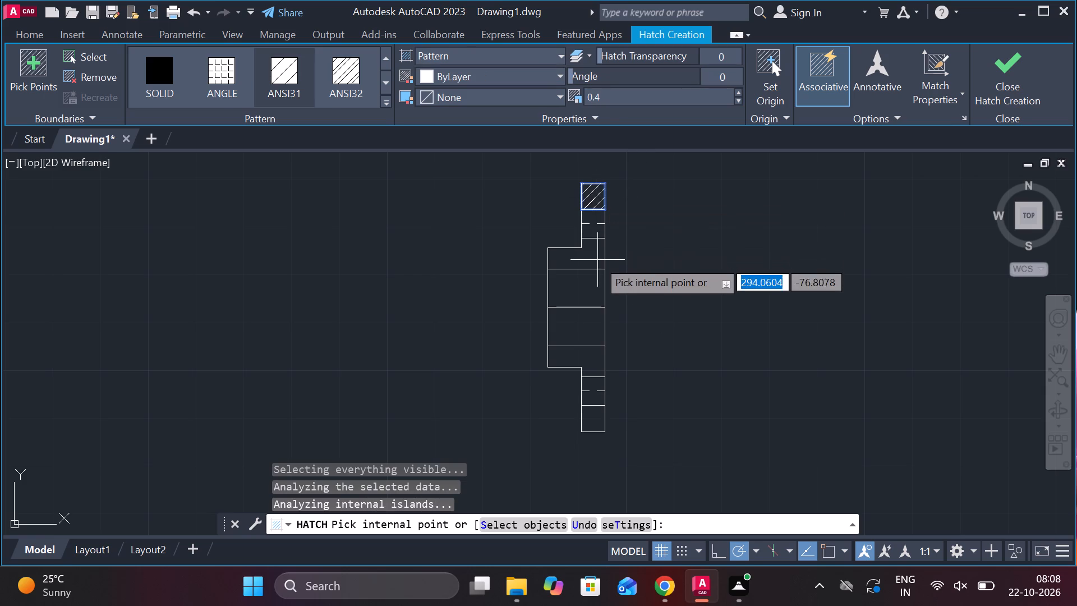
{"action": "left_click", "coordinate": [594, 261]}
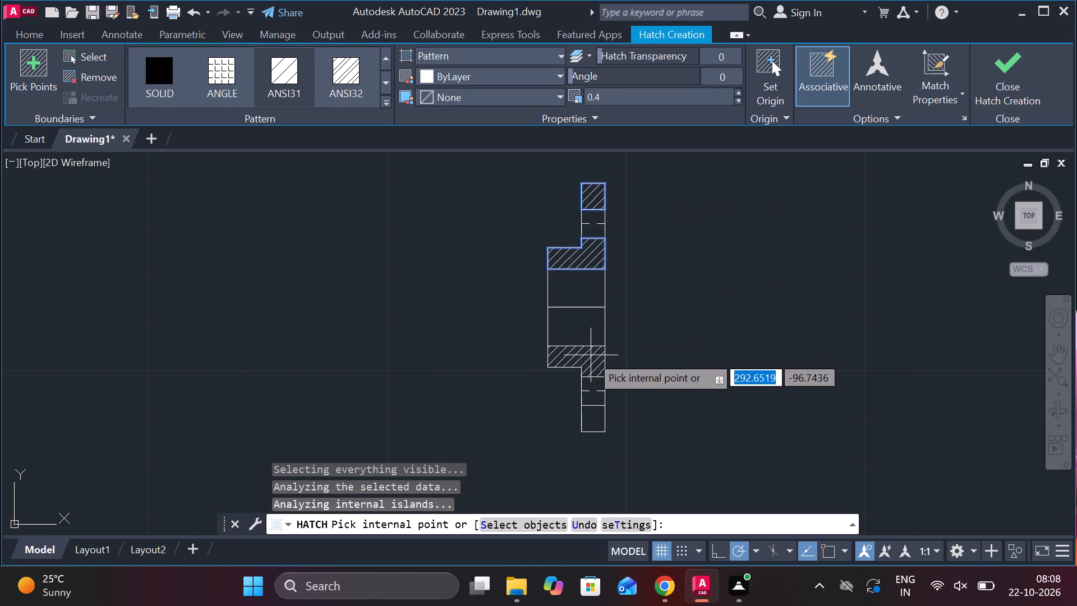
{"action": "left_click", "coordinate": [591, 355]}
{"action": "left_click", "coordinate": [590, 418]}
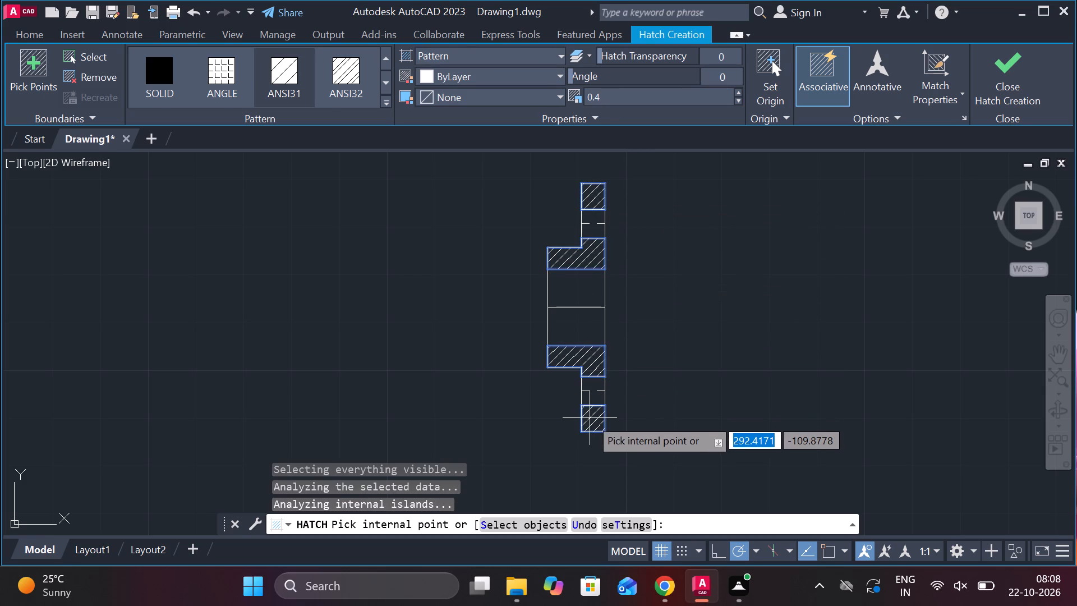
{"action": "left_click", "coordinate": [986, 68]}
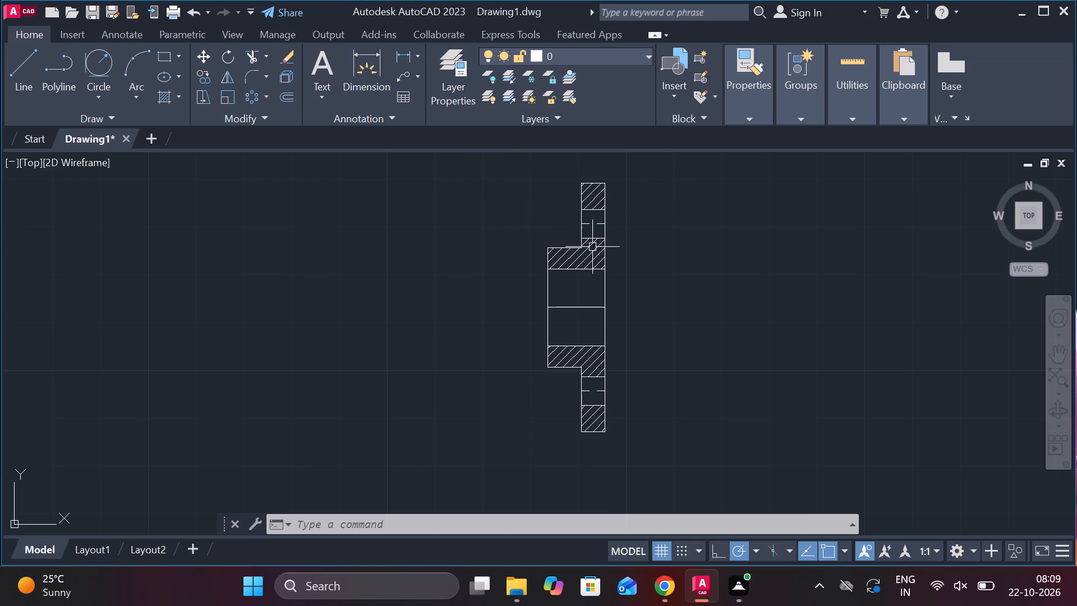
Add vertical linear dimensions for the flange's overall height and the hub's height on the hub side.
{"action": "left_click", "coordinate": [411, 56]}
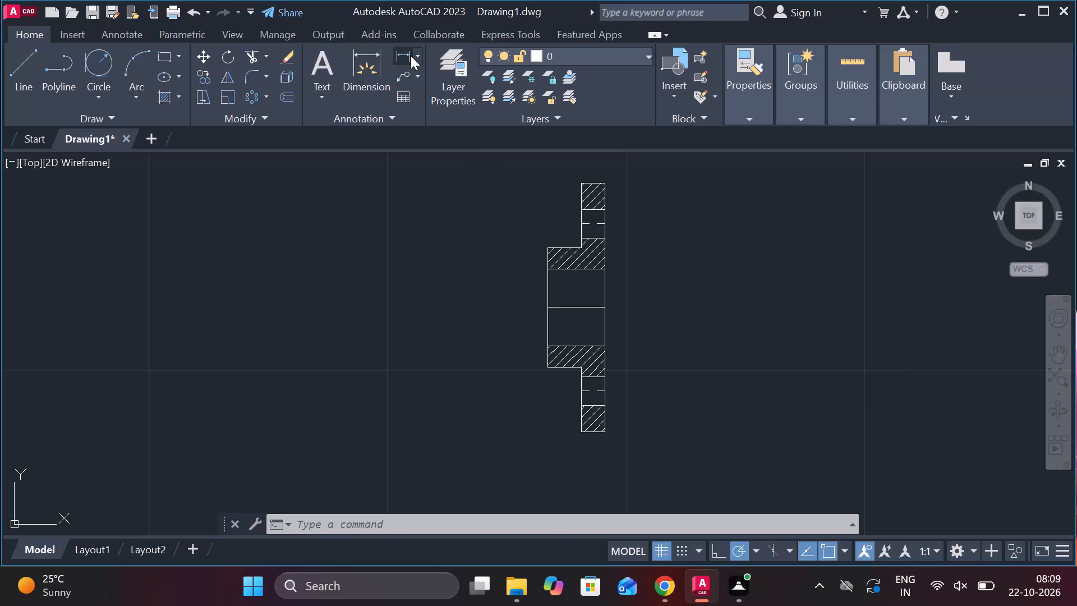
{"action": "left_click", "coordinate": [581, 182]}
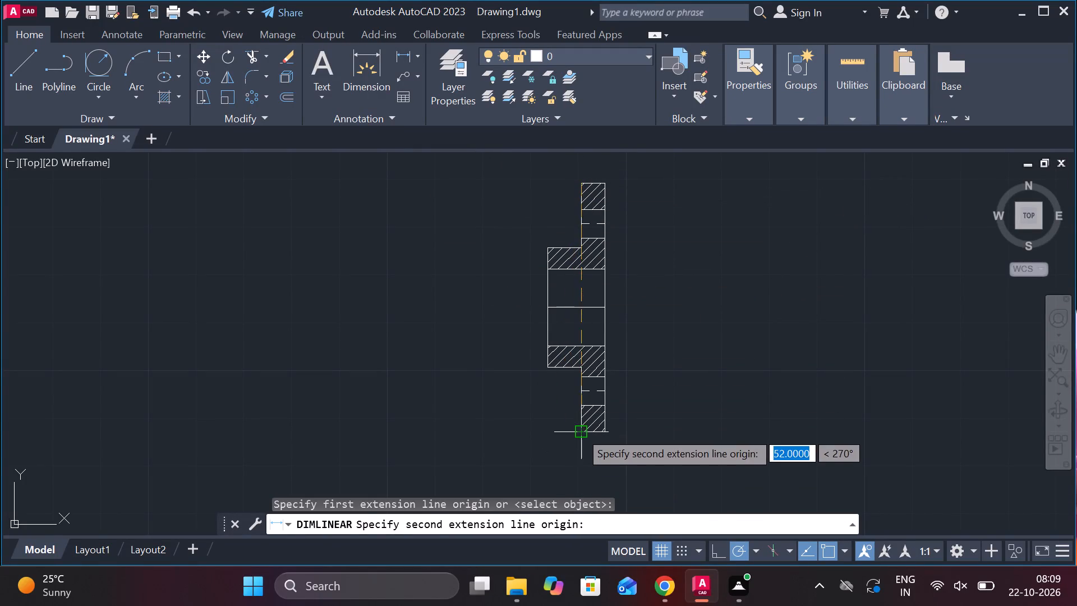
{"action": "left_click", "coordinate": [579, 431]}
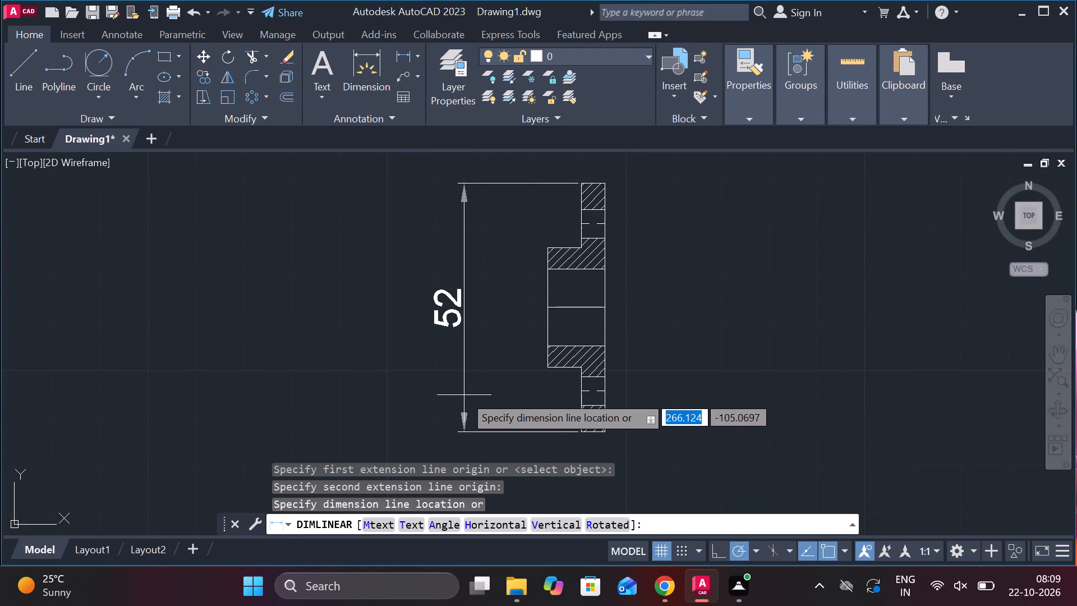
{"action": "left_click", "coordinate": [464, 395]}
{"action": "key", "text": "space"}
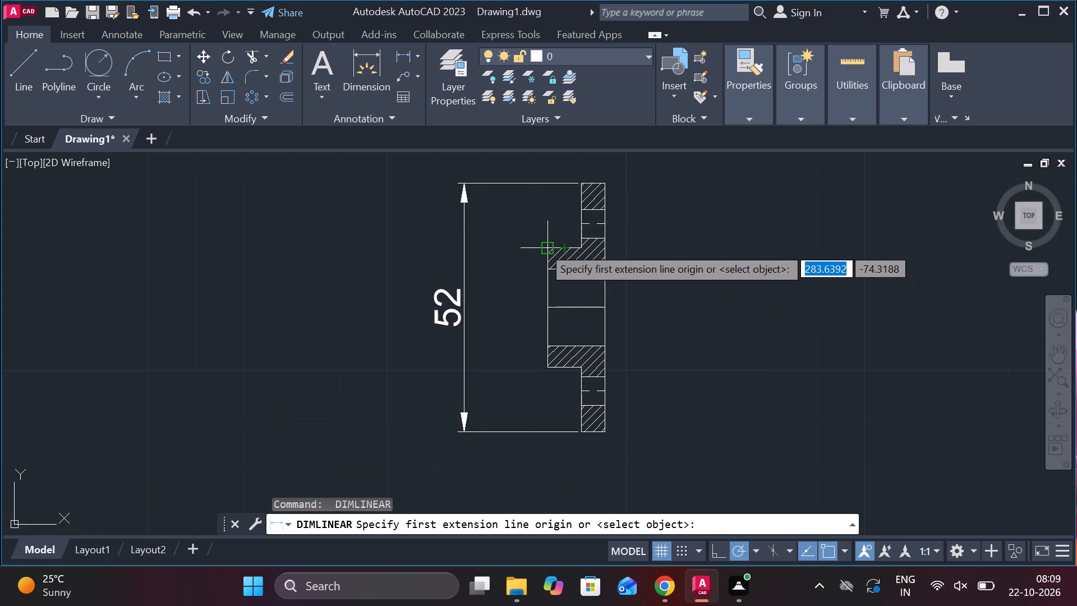
{"action": "left_click", "coordinate": [542, 246]}
{"action": "left_click", "coordinate": [546, 373]}
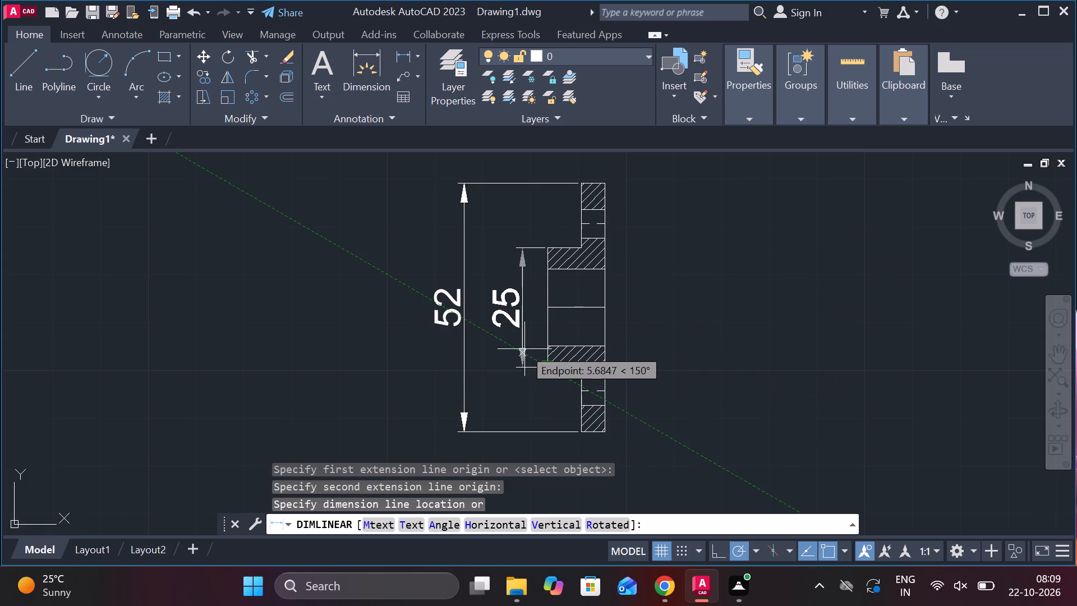
{"action": "left_click", "coordinate": [519, 340]}
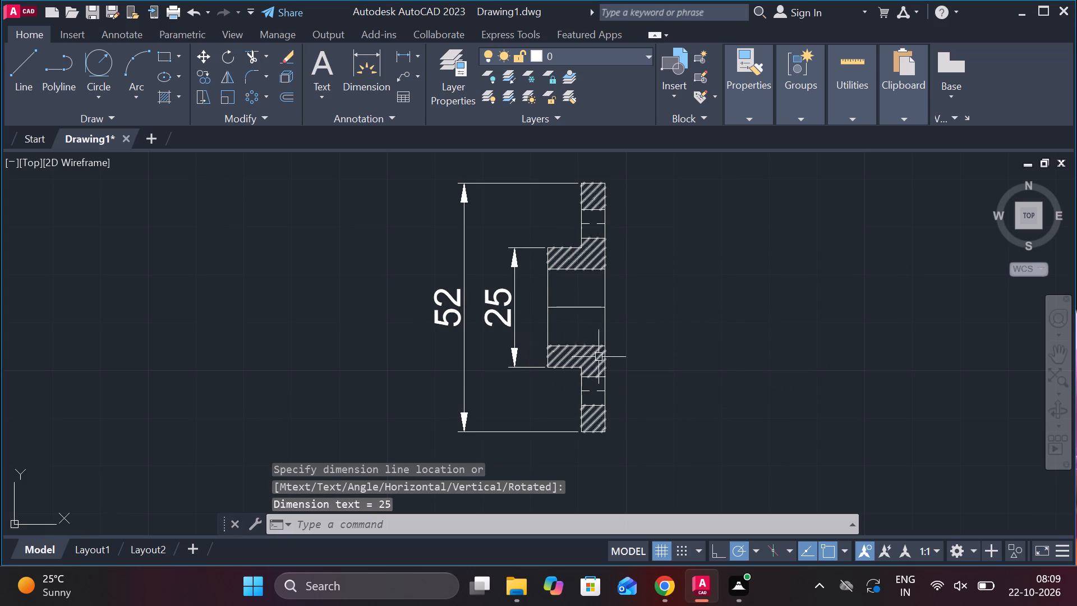
Add a vertical linear dimension for the central bore's height, placed beyond the flange's outer face.
{"action": "key", "text": "space"}
{"action": "left_click", "coordinate": [607, 271]}
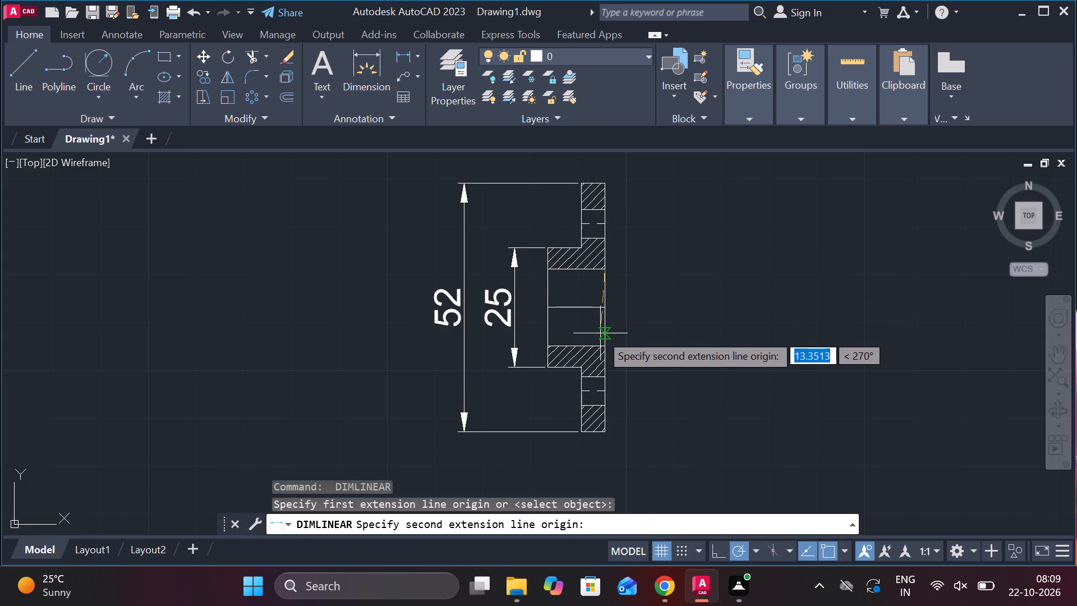
{"action": "left_click", "coordinate": [600, 348]}
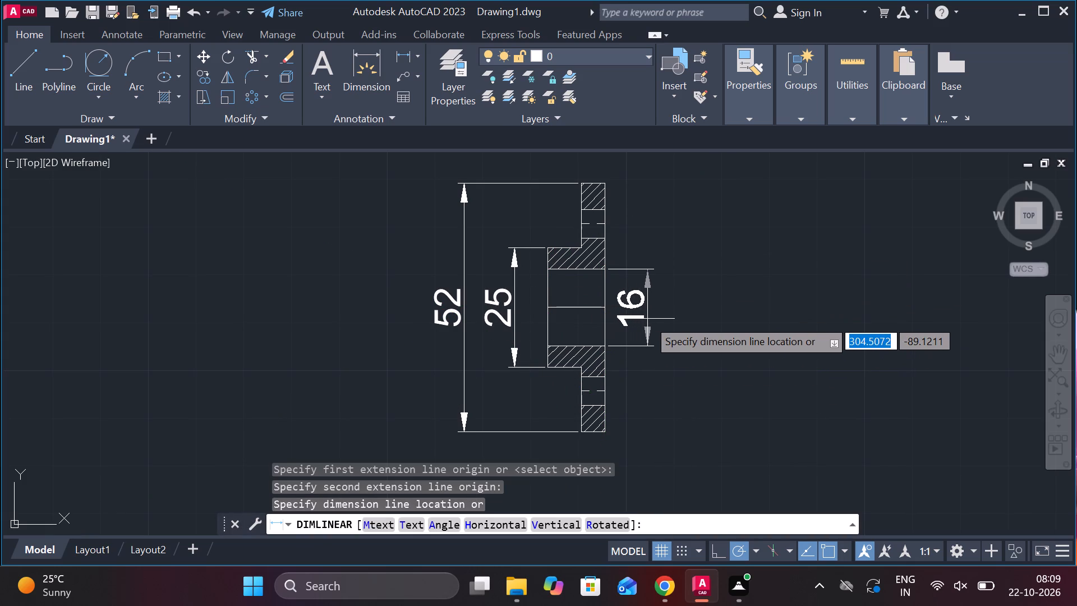
{"action": "left_click", "coordinate": [647, 319]}
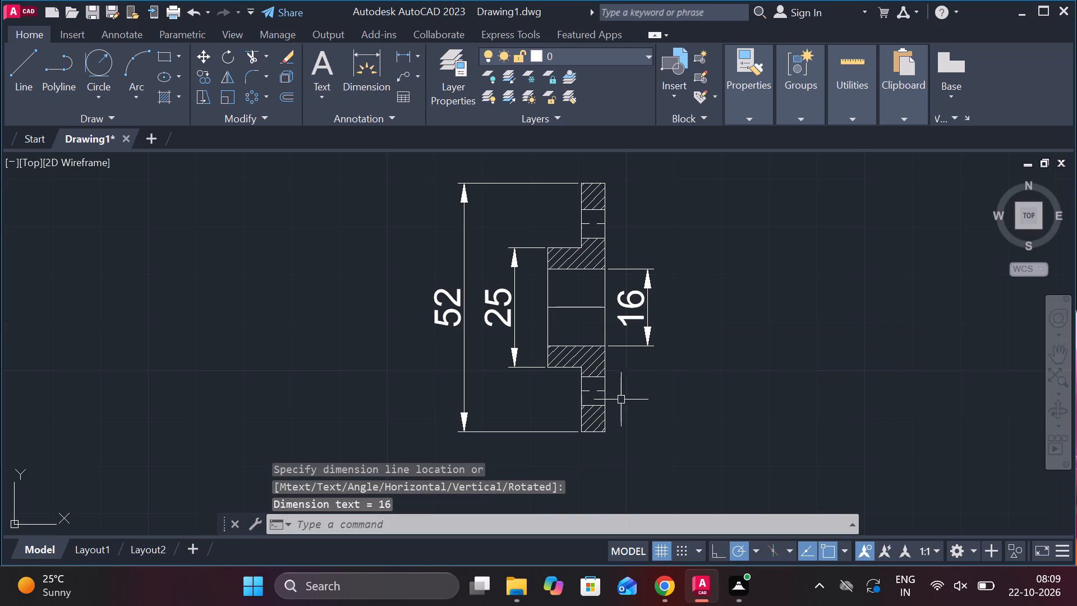
Add horizontal linear dimensions below the section for the hub's projection and the flange's thickness, with their dimension lines level.
{"action": "key", "text": "space"}
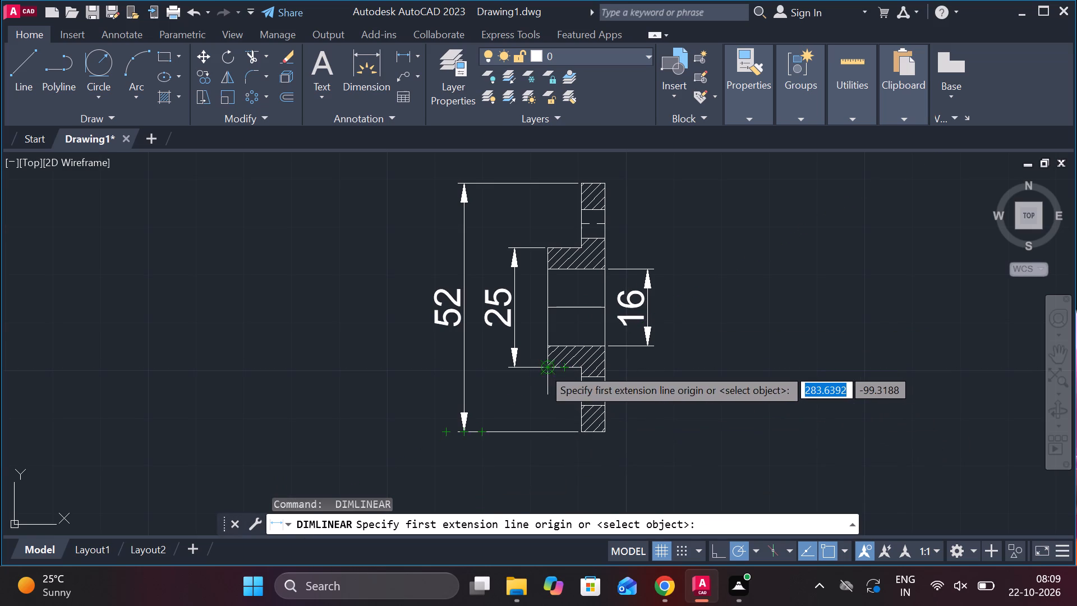
{"action": "left_click", "coordinate": [542, 368]}
{"action": "left_click", "coordinate": [575, 367]}
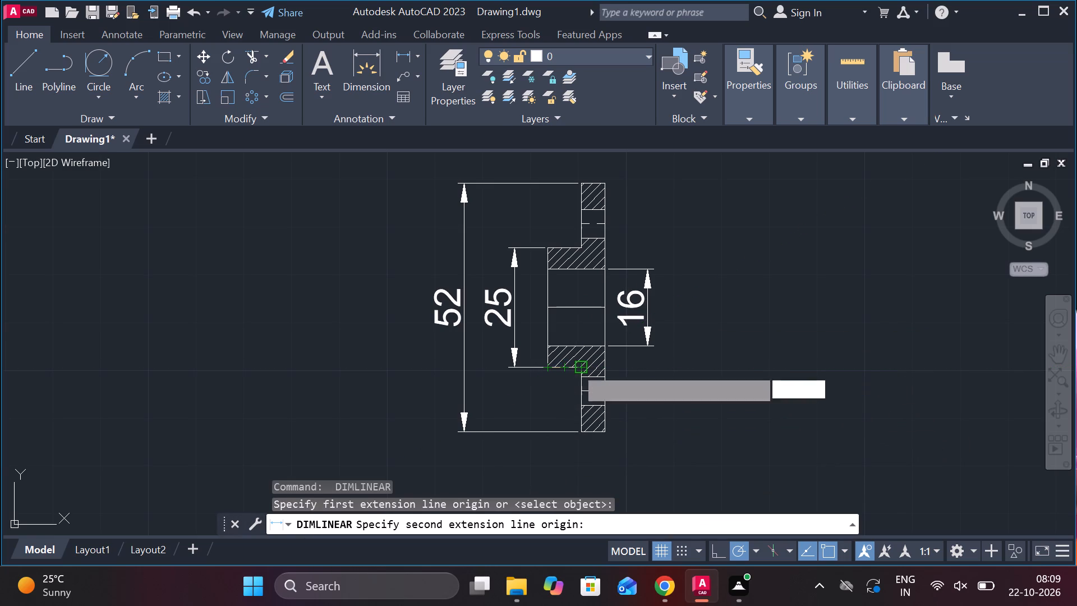
{"action": "middle_click_drag", "start_coordinate": [546, 457], "coordinate": [533, 401]}
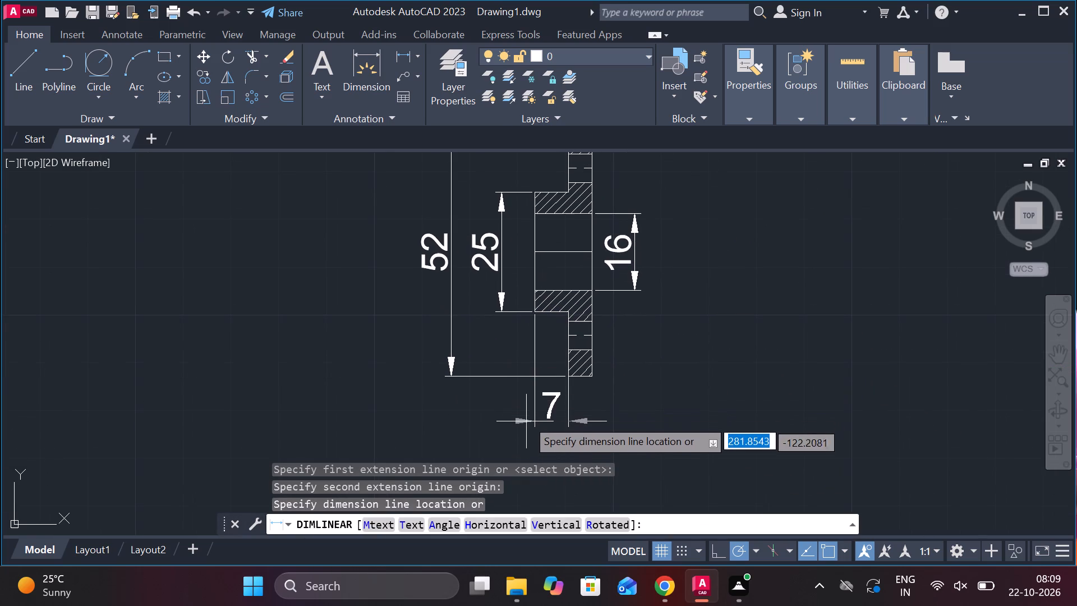
{"action": "left_click", "coordinate": [533, 423]}
{"action": "key", "text": "space"}
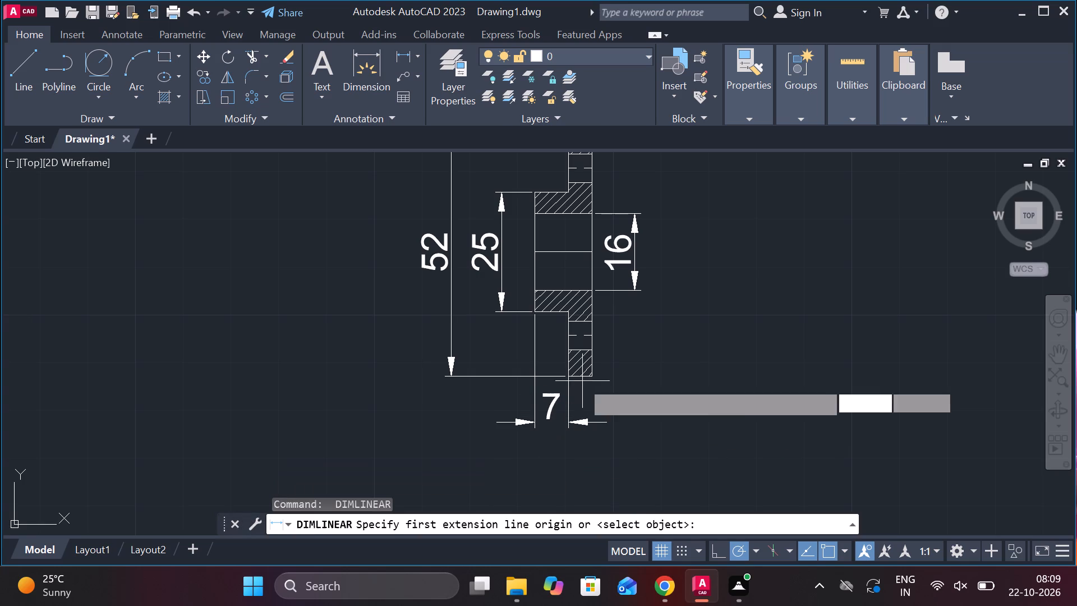
{"action": "left_click", "coordinate": [572, 379]}
{"action": "left_click", "coordinate": [599, 379]}
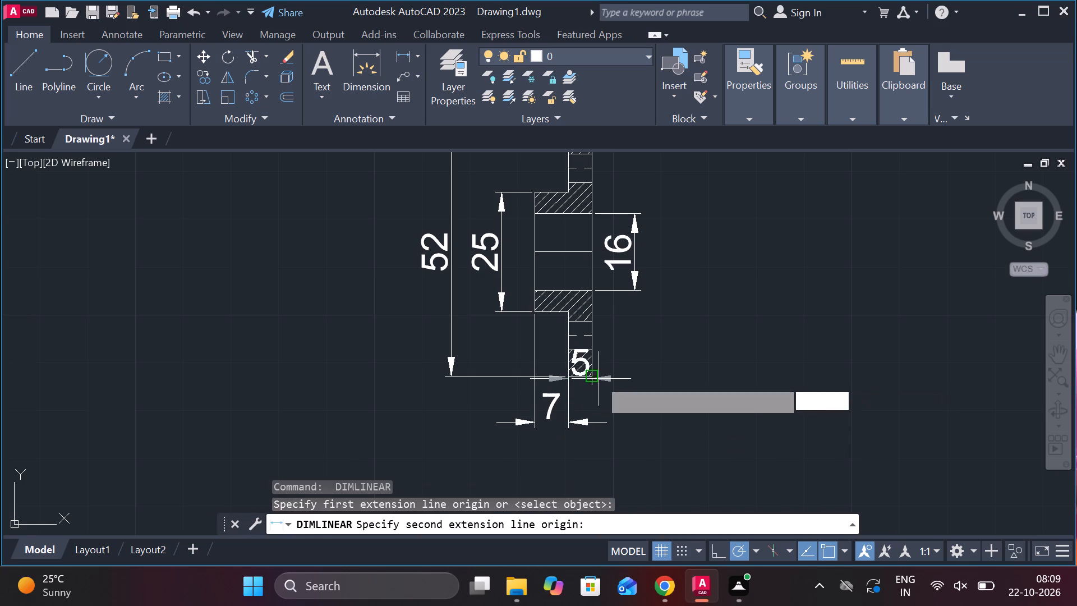
{"action": "left_click", "coordinate": [628, 420]}
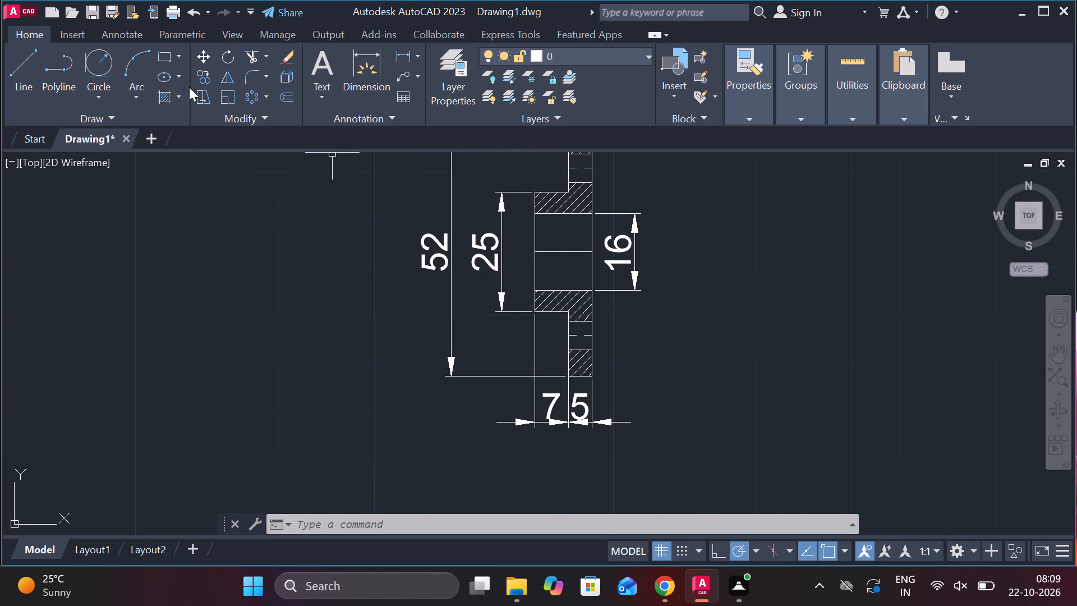
Copy the leader note "3 HOLES DIA 6 EQUI-SP PCD 35" from figure 2 to the upper flange hole's middle line at the outer face.
{"action": "scroll", "coordinate": [234, 244], "scroll_direction": "down", "scroll_amount": 2}
{"action": "scroll", "coordinate": [439, 250], "scroll_direction": "down", "scroll_amount": 1}
{"action": "scroll", "coordinate": [517, 269], "scroll_direction": "down", "scroll_amount": 2}
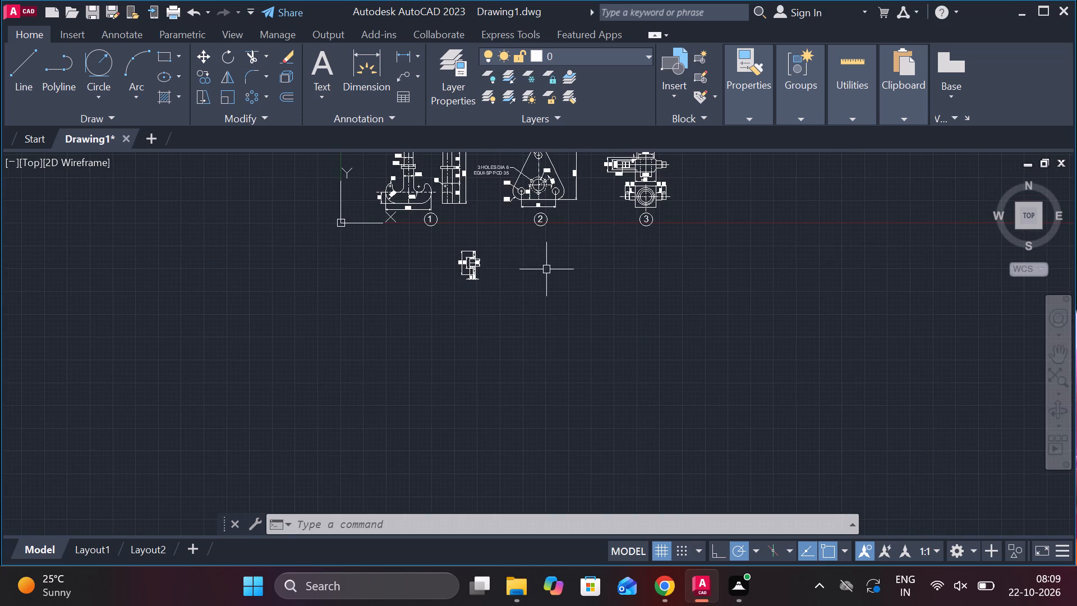
{"action": "scroll", "coordinate": [535, 248], "scroll_direction": "up", "scroll_amount": 2}
{"action": "middle_click_drag", "start_coordinate": [545, 248], "coordinate": [518, 391]}
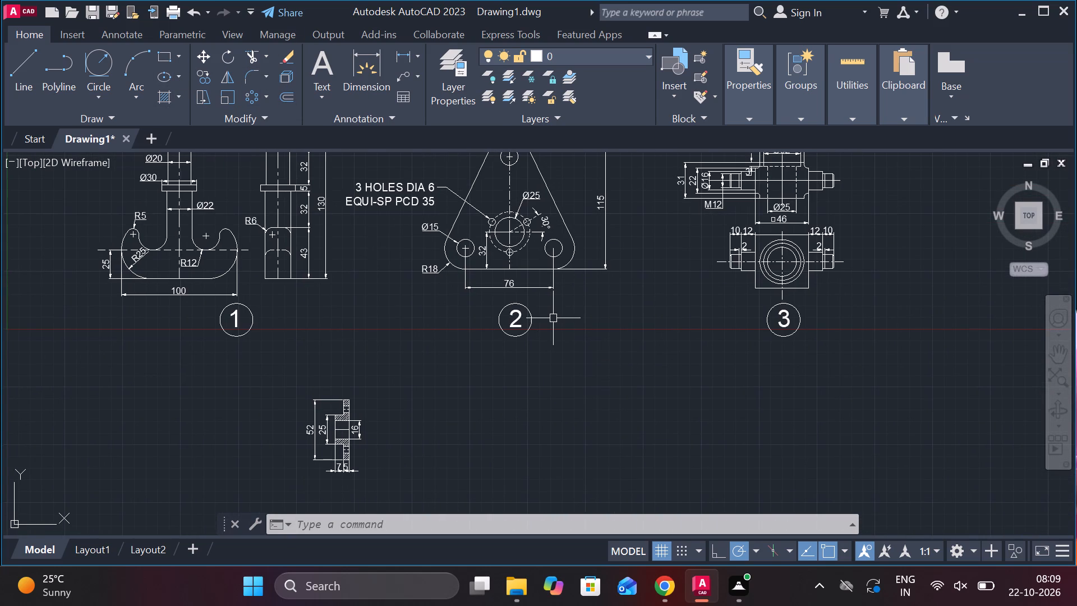
{"action": "left_click", "coordinate": [399, 185]}
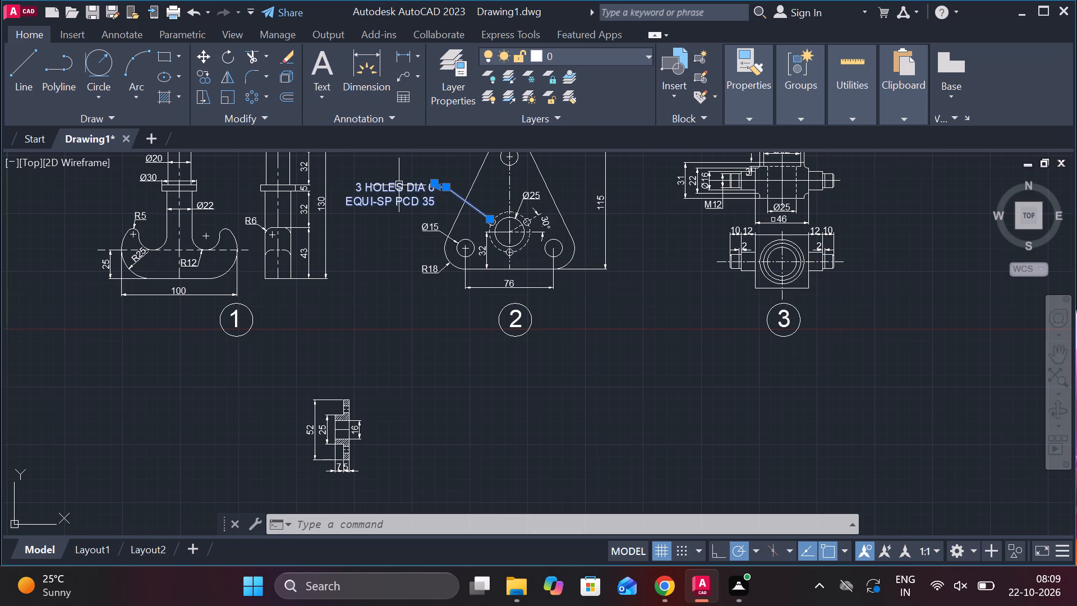
{"action": "type", "text": "CO"}
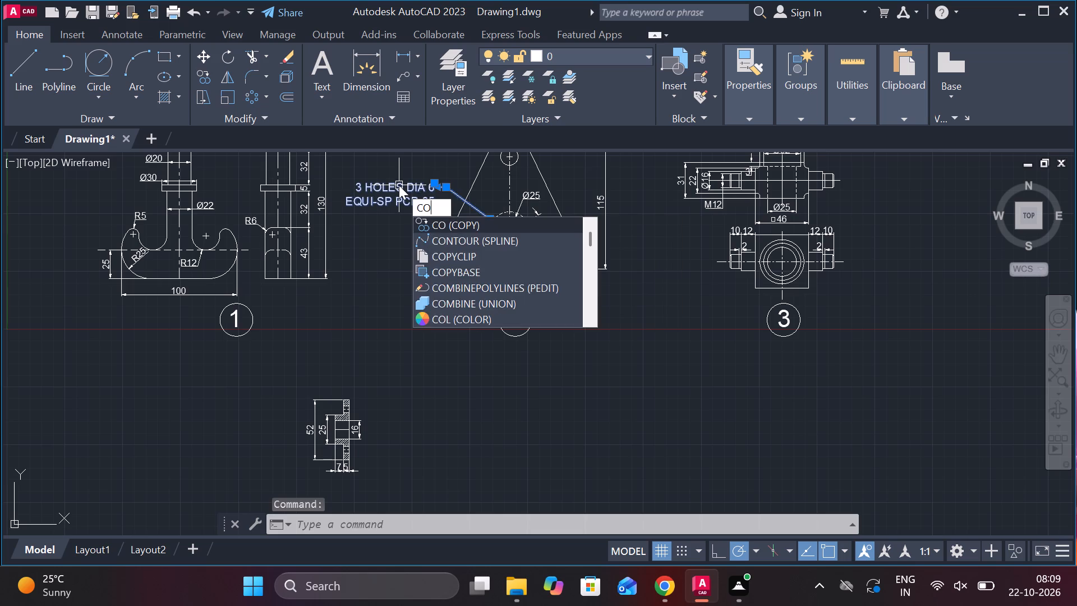
{"action": "key", "text": "Return"}
{"action": "scroll", "coordinate": [475, 212], "scroll_direction": "up", "scroll_amount": 4}
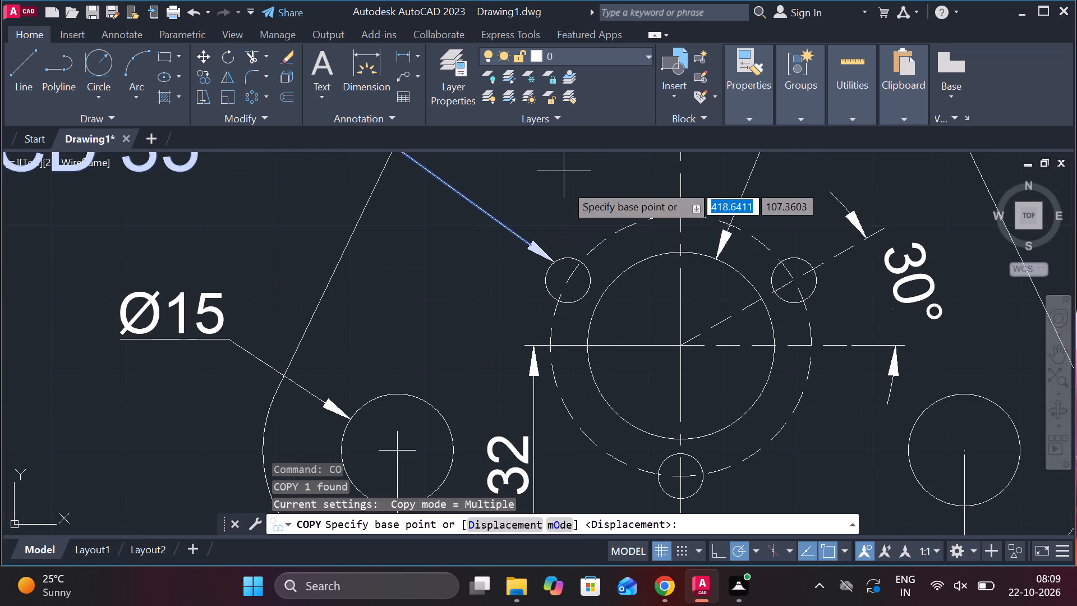
{"action": "left_click", "coordinate": [559, 258]}
{"action": "scroll", "coordinate": [563, 273], "scroll_direction": "down", "scroll_amount": 3}
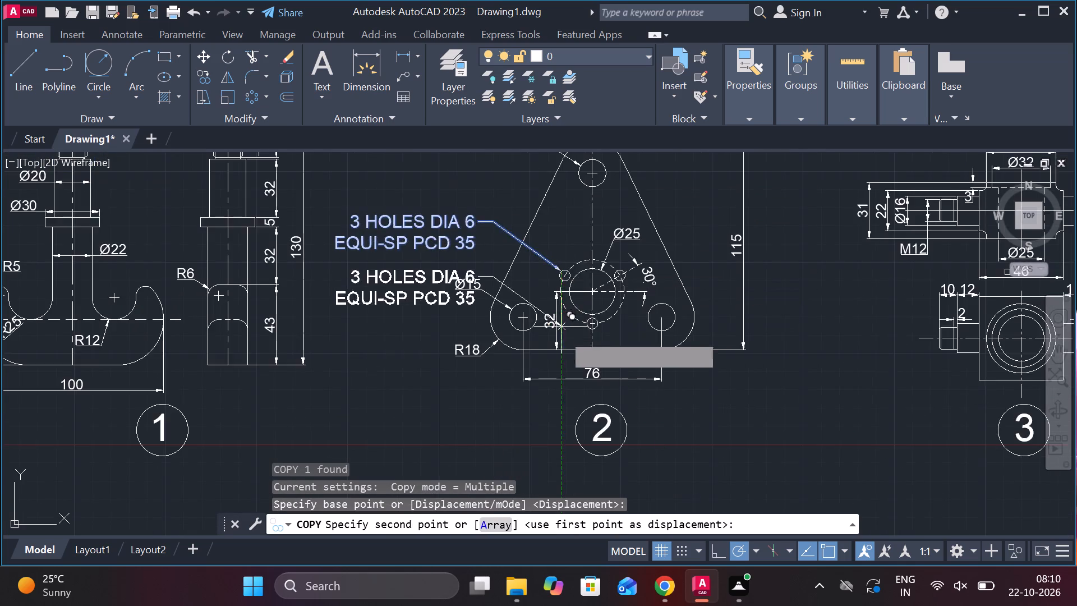
{"action": "scroll", "coordinate": [563, 343], "scroll_direction": "down", "scroll_amount": 3}
{"action": "scroll", "coordinate": [575, 417], "scroll_direction": "up", "scroll_amount": 2}
{"action": "scroll", "coordinate": [505, 393], "scroll_direction": "up", "scroll_amount": 1}
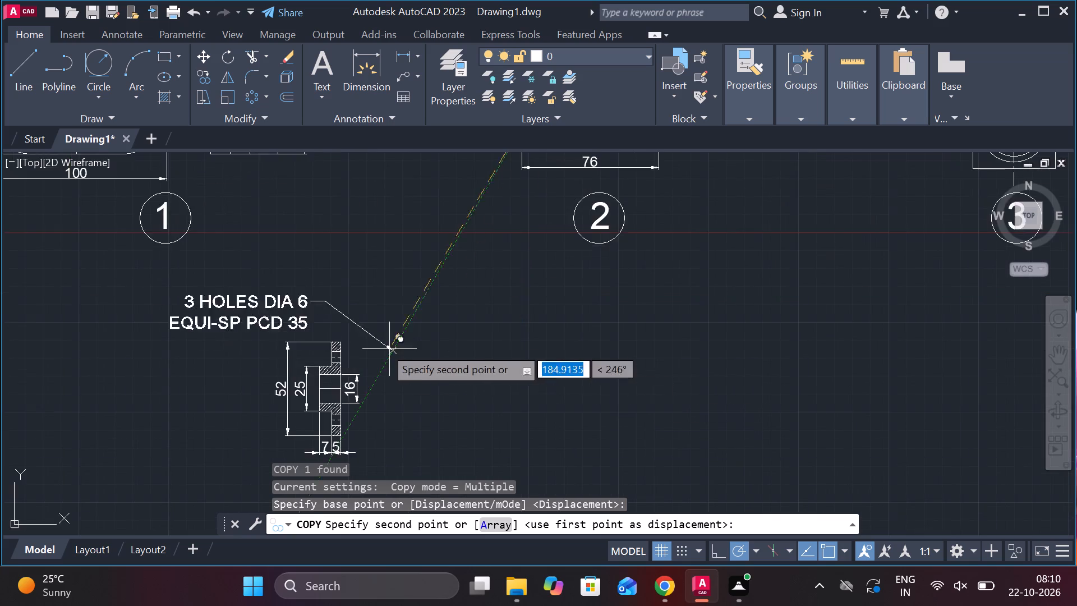
{"action": "scroll", "coordinate": [377, 341], "scroll_direction": "up", "scroll_amount": 1}
{"action": "middle_click_drag", "start_coordinate": [395, 342], "coordinate": [619, 353]}
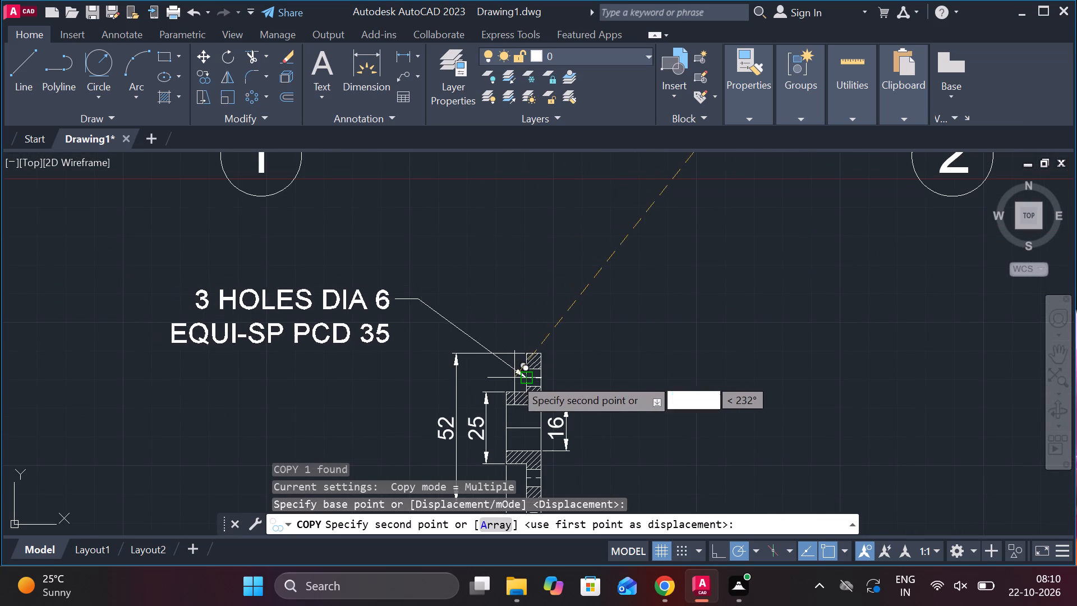
{"action": "scroll", "coordinate": [534, 380], "scroll_direction": "up", "scroll_amount": 3}
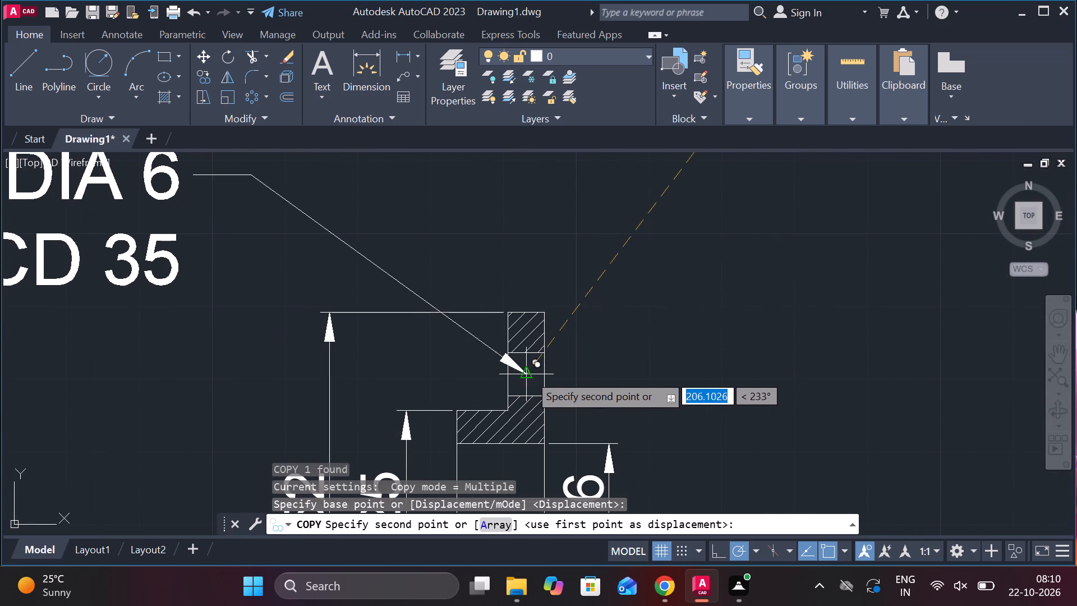
{"action": "left_click", "coordinate": [546, 379]}
{"action": "scroll", "coordinate": [629, 370], "scroll_direction": "down", "scroll_amount": 3}
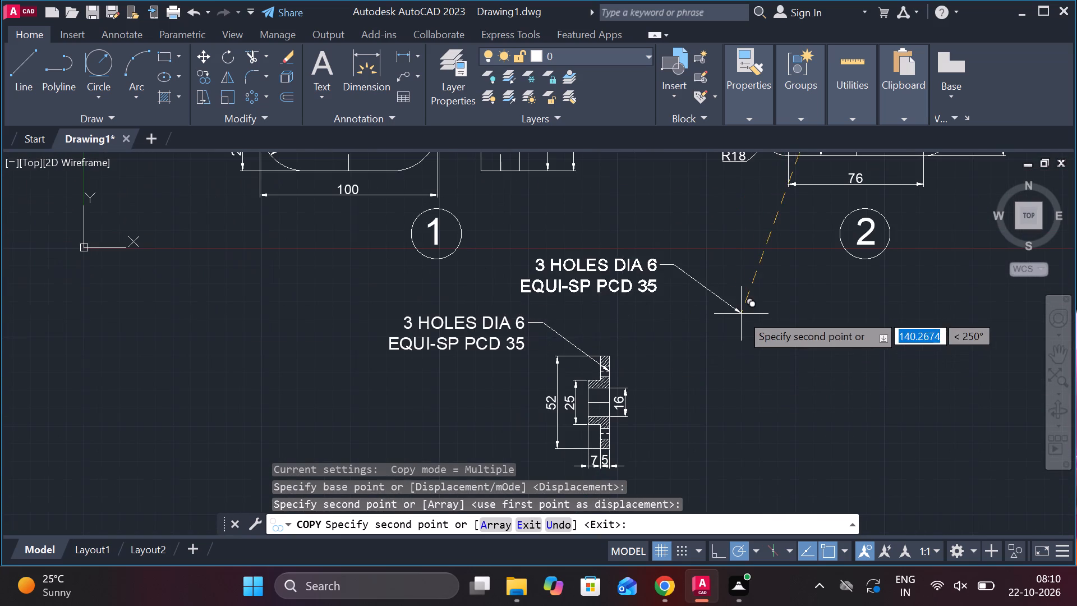
{"action": "key", "text": "Escape"}
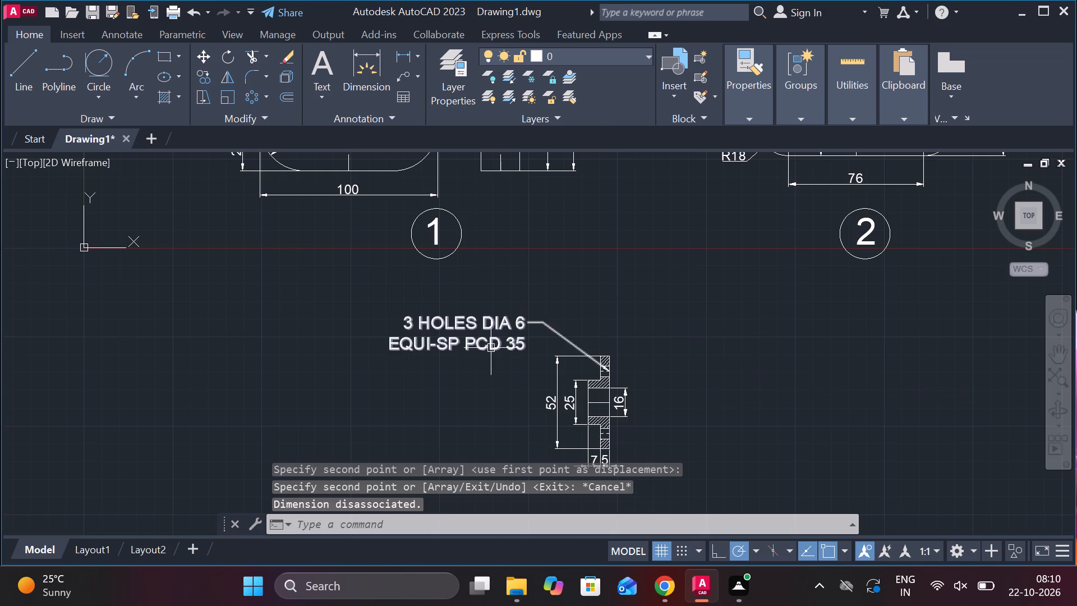
Reposition the copied hole note beyond the flange's outer face, slightly above the upper hole, with a short bent leader.
{"action": "left_click", "coordinate": [489, 329]}
{"action": "left_click", "coordinate": [530, 322]}
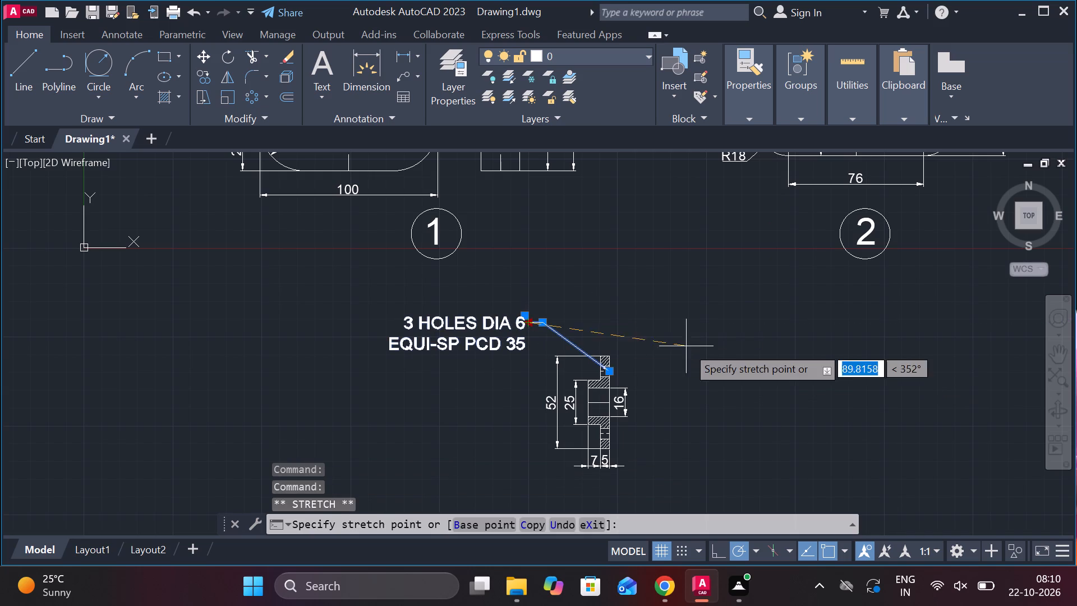
{"action": "left_click", "coordinate": [692, 316]}
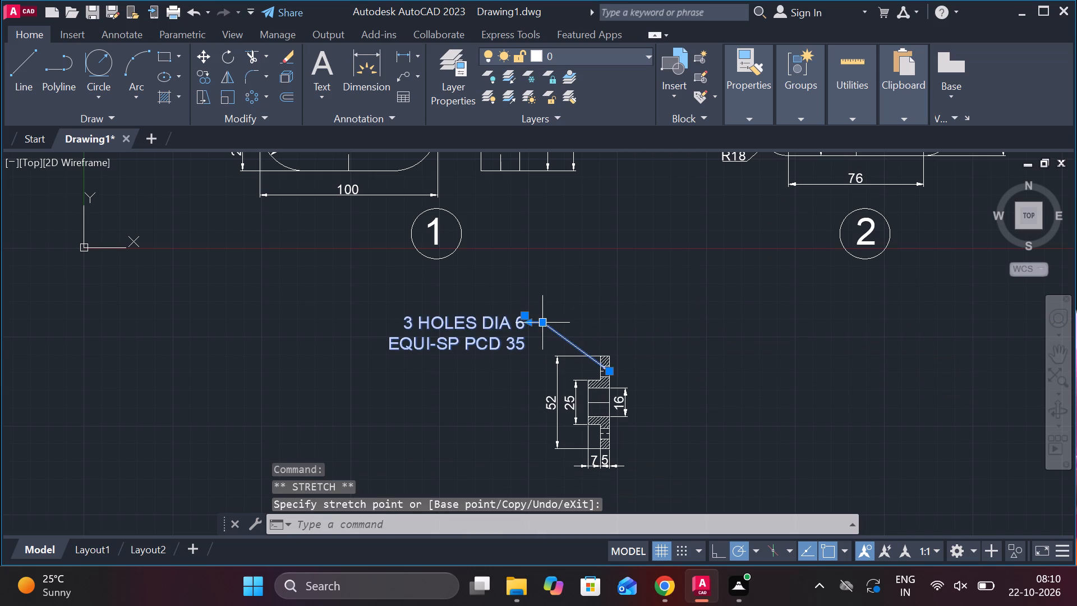
{"action": "left_click", "coordinate": [544, 321]}
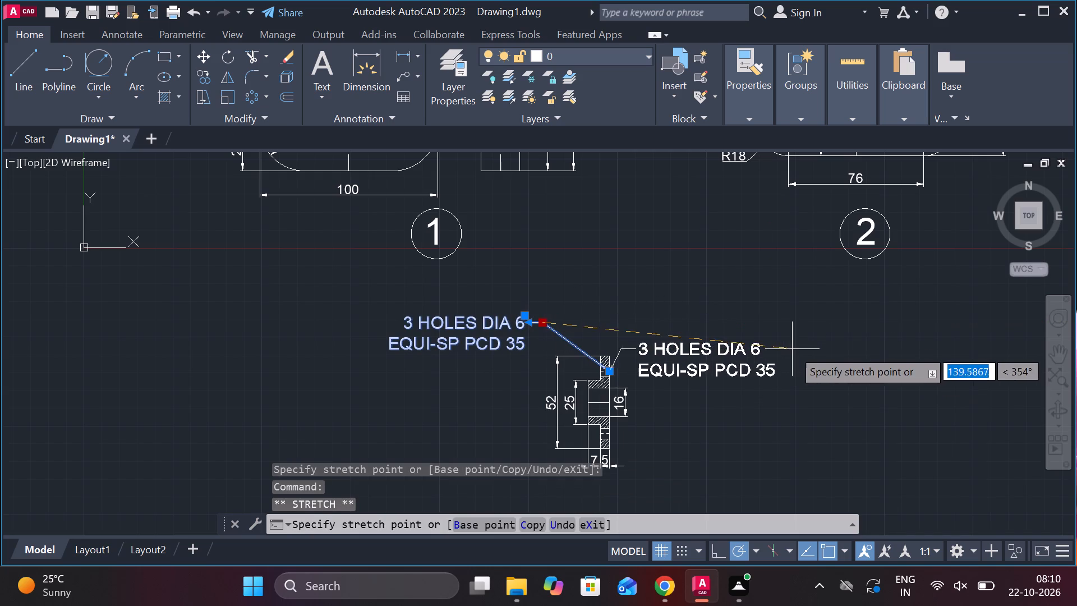
{"action": "left_click", "coordinate": [821, 322]}
{"action": "scroll", "coordinate": [693, 340], "scroll_direction": "up", "scroll_amount": 3}
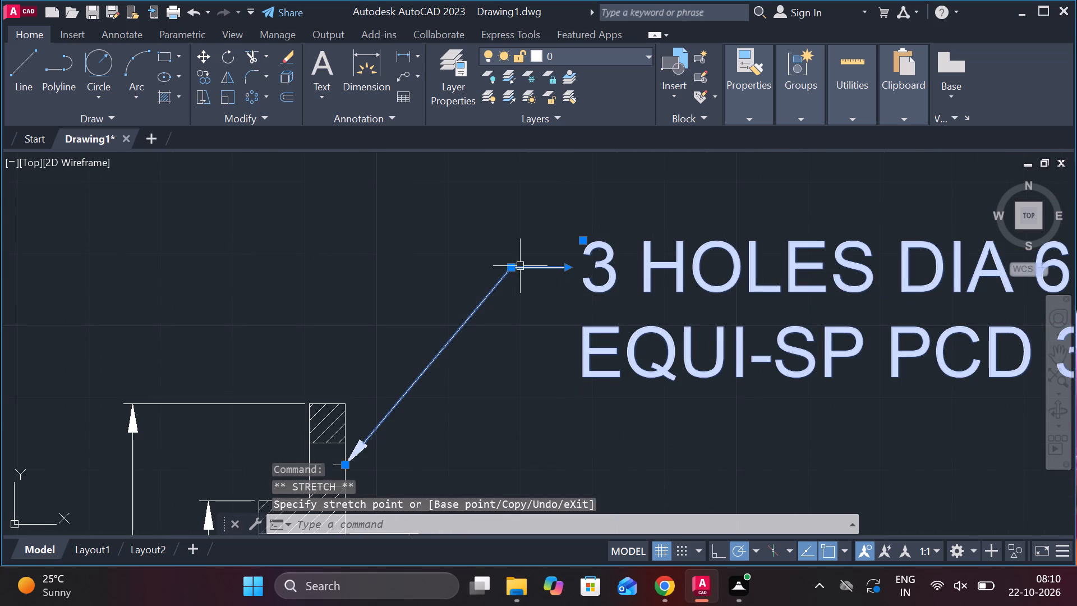
{"action": "left_click", "coordinate": [512, 266]}
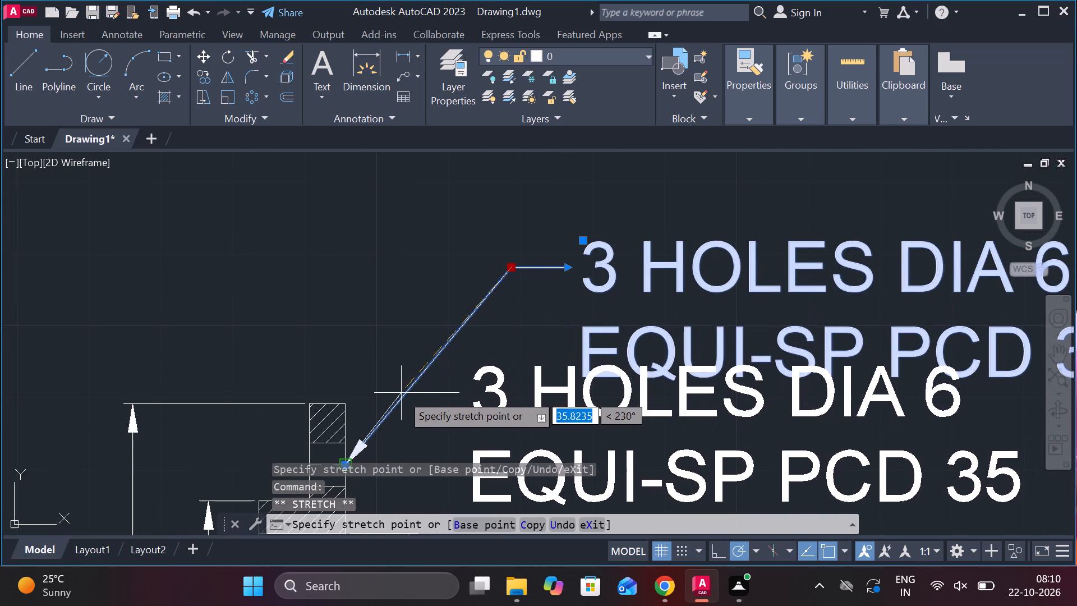
{"action": "left_click", "coordinate": [395, 402]}
{"action": "middle_click_drag", "start_coordinate": [461, 428], "coordinate": [478, 232]}
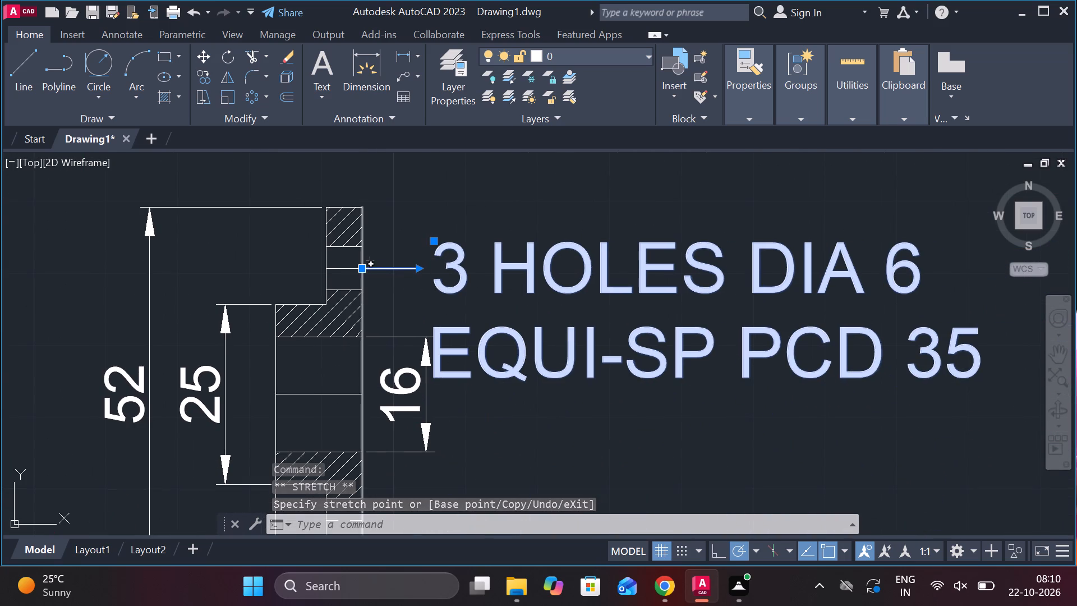
{"action": "left_click", "coordinate": [436, 240]}
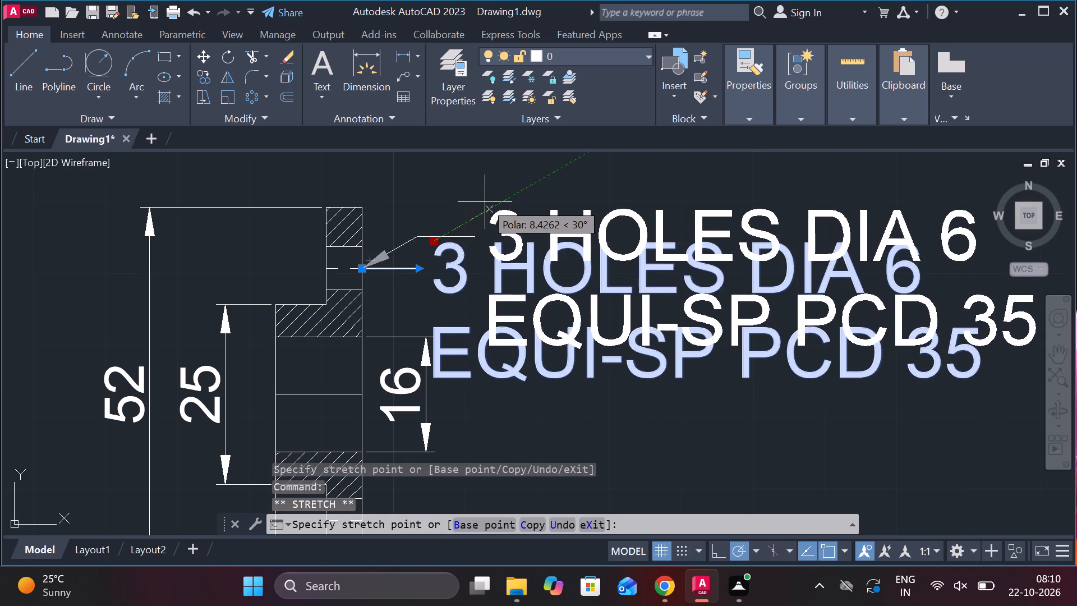
{"action": "left_click", "coordinate": [487, 201]}
{"action": "key", "text": "Escape"}
{"action": "scroll", "coordinate": [643, 375], "scroll_direction": "down", "scroll_amount": 3}
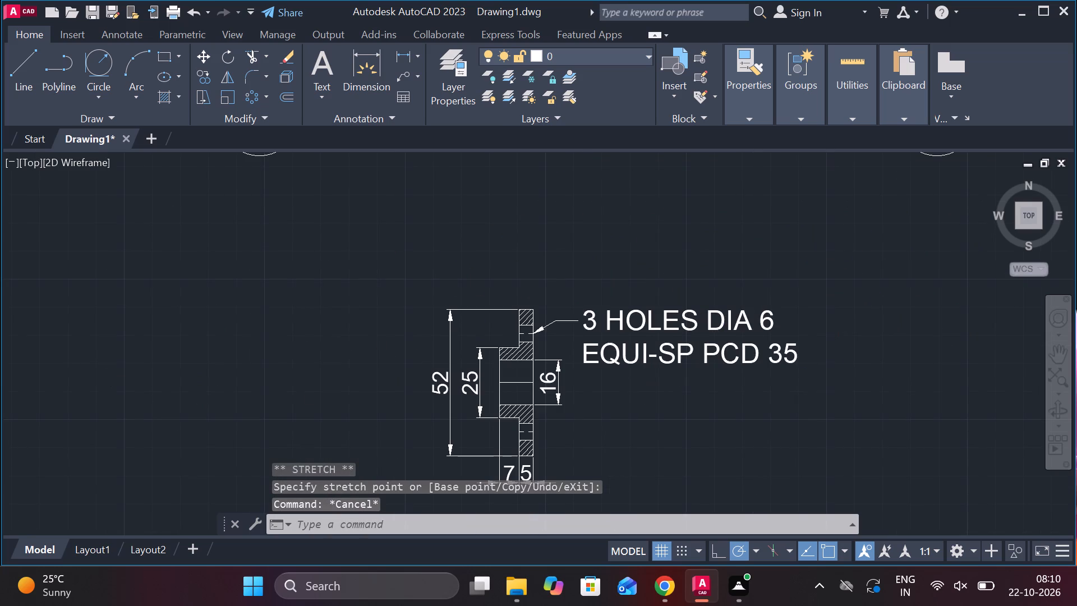
Add a diameter symbol before the central bore's 16 dimension text.
{"action": "scroll", "coordinate": [659, 386], "scroll_direction": "up", "scroll_amount": 1}
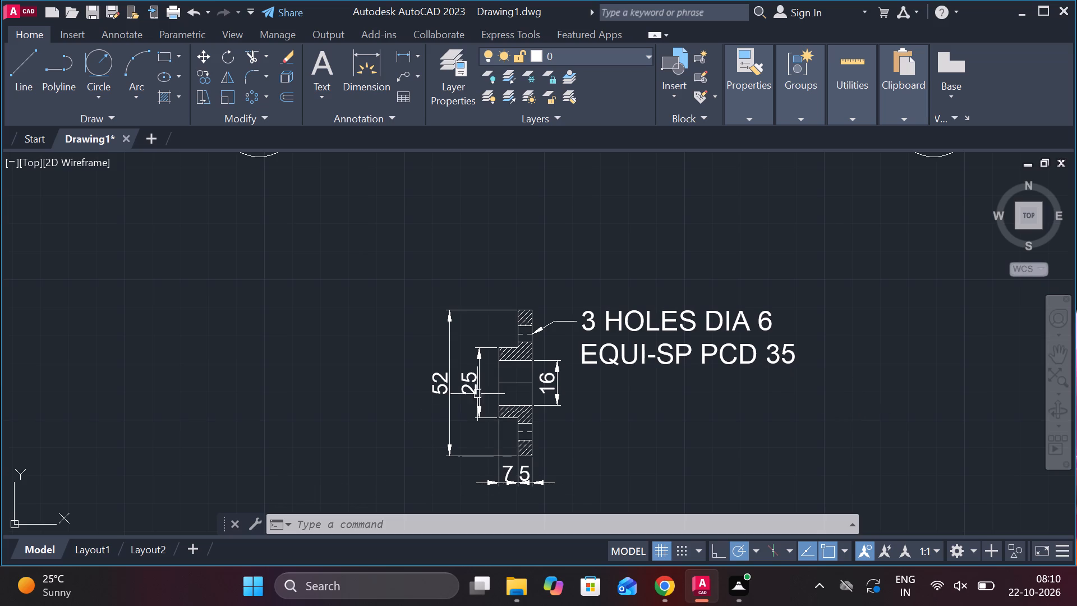
{"action": "scroll", "coordinate": [683, 365], "scroll_direction": "down", "scroll_amount": 1}
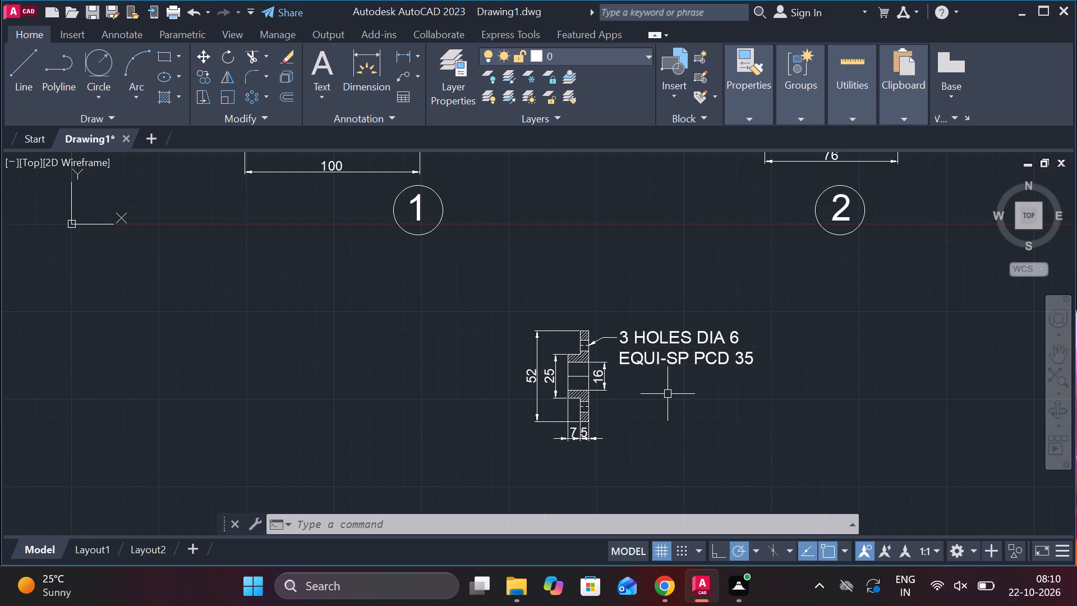
{"action": "middle_click_drag", "start_coordinate": [662, 401], "coordinate": [685, 353]}
{"action": "scroll", "coordinate": [616, 331], "scroll_direction": "up", "scroll_amount": 1}
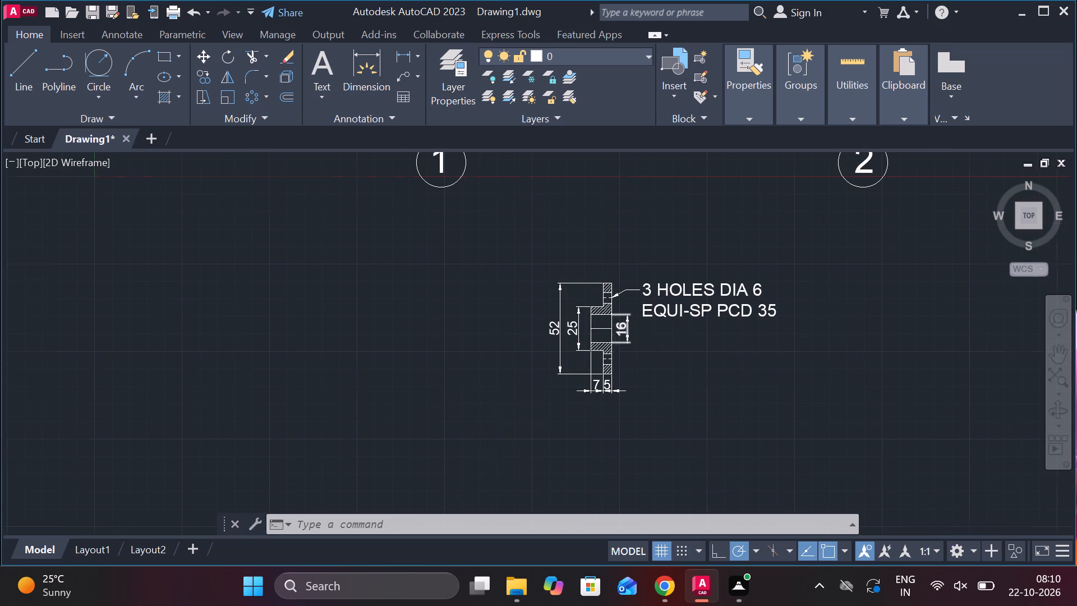
{"action": "scroll", "coordinate": [616, 331], "scroll_direction": "up", "scroll_amount": 2}
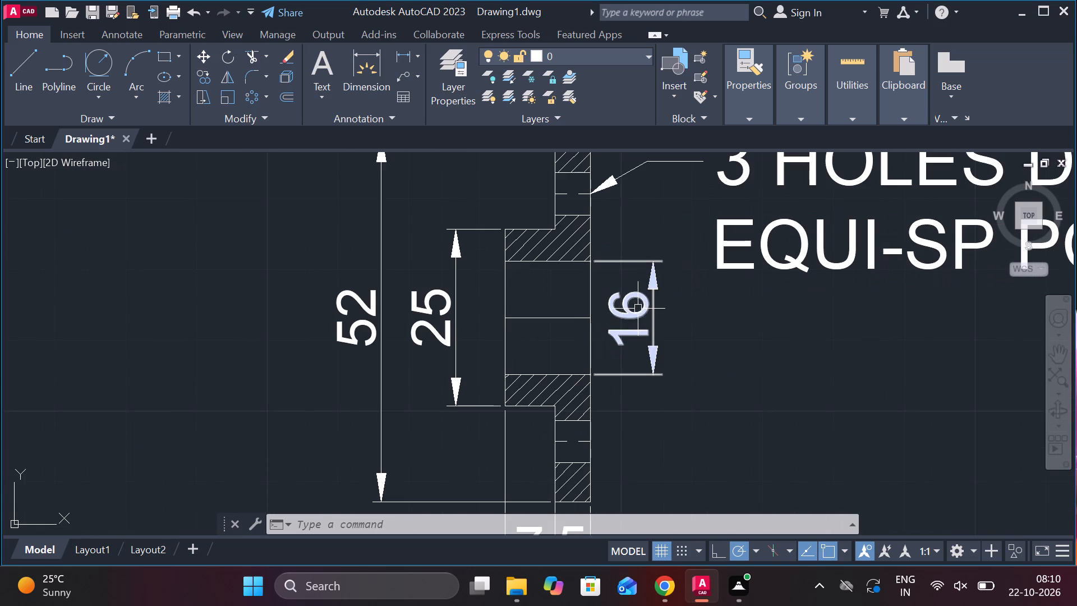
{"action": "double_click", "coordinate": [638, 309]}
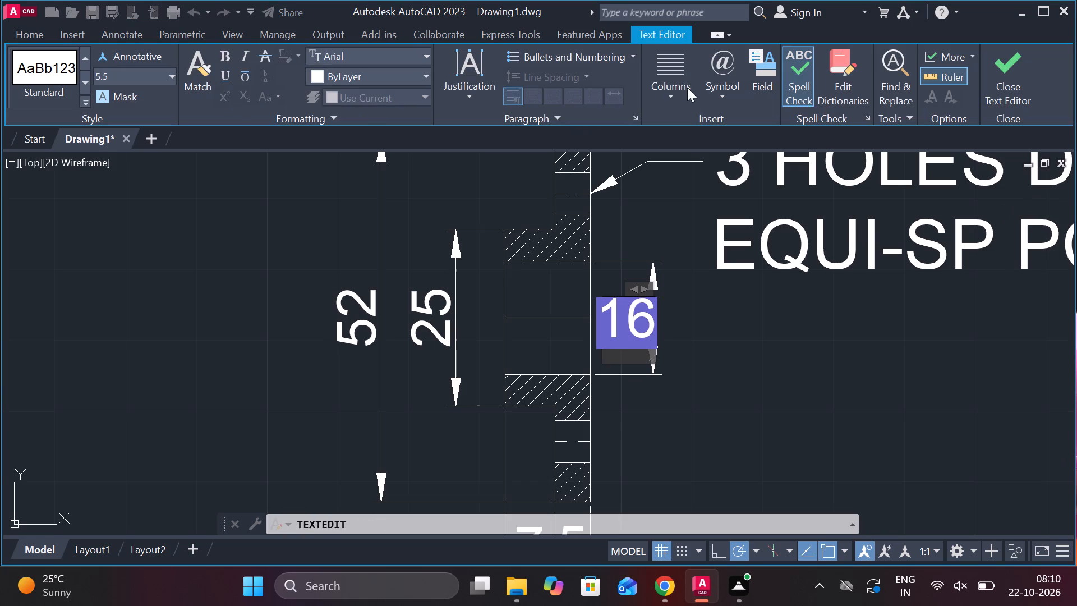
{"action": "left_click", "coordinate": [712, 99]}
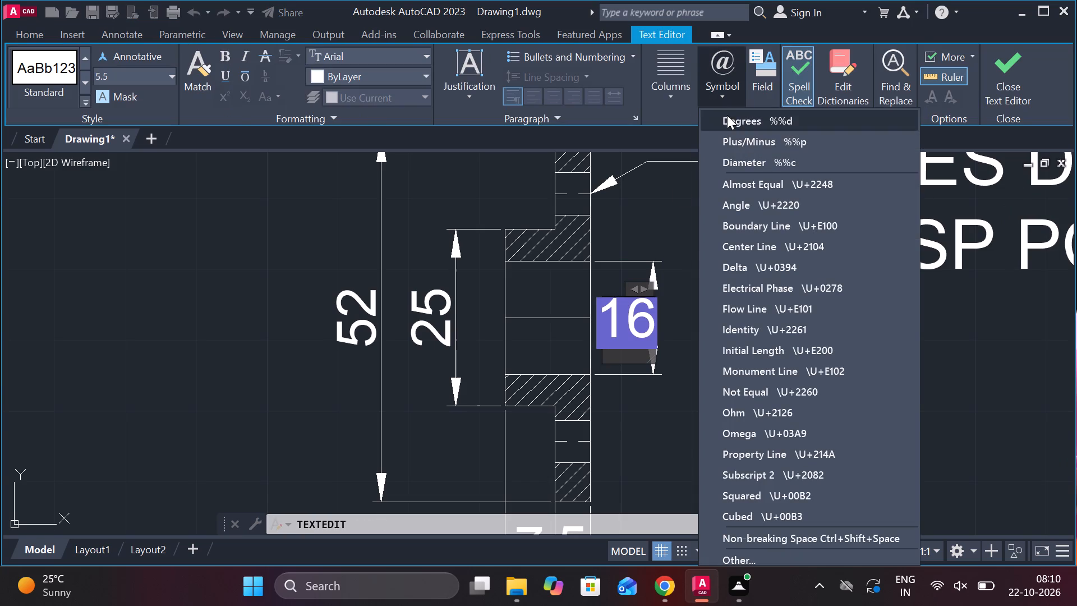
{"action": "left_click", "coordinate": [739, 165]}
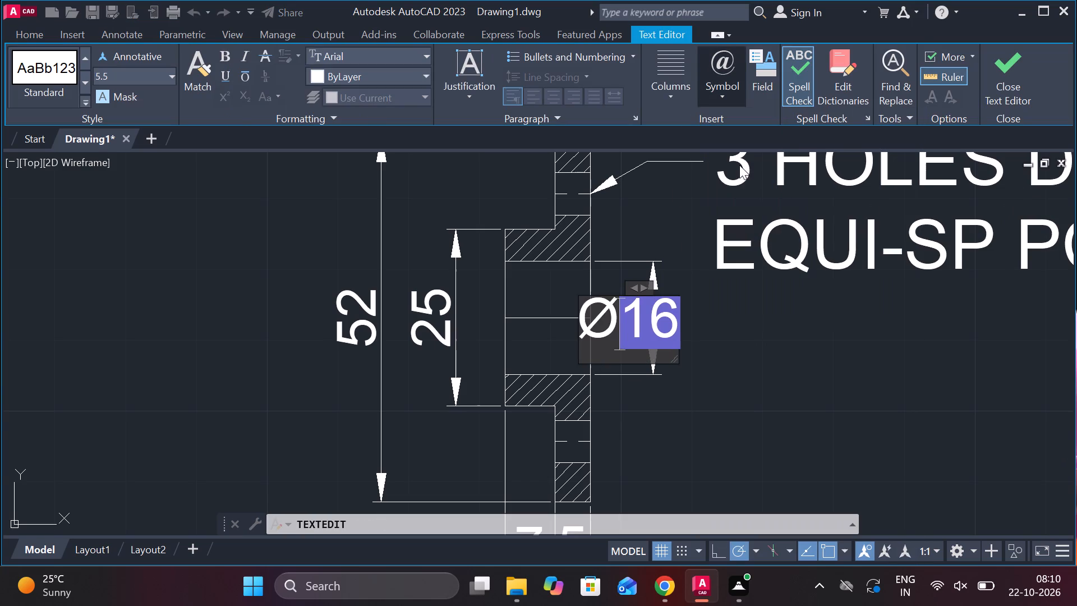
{"action": "left_click", "coordinate": [1002, 74]}
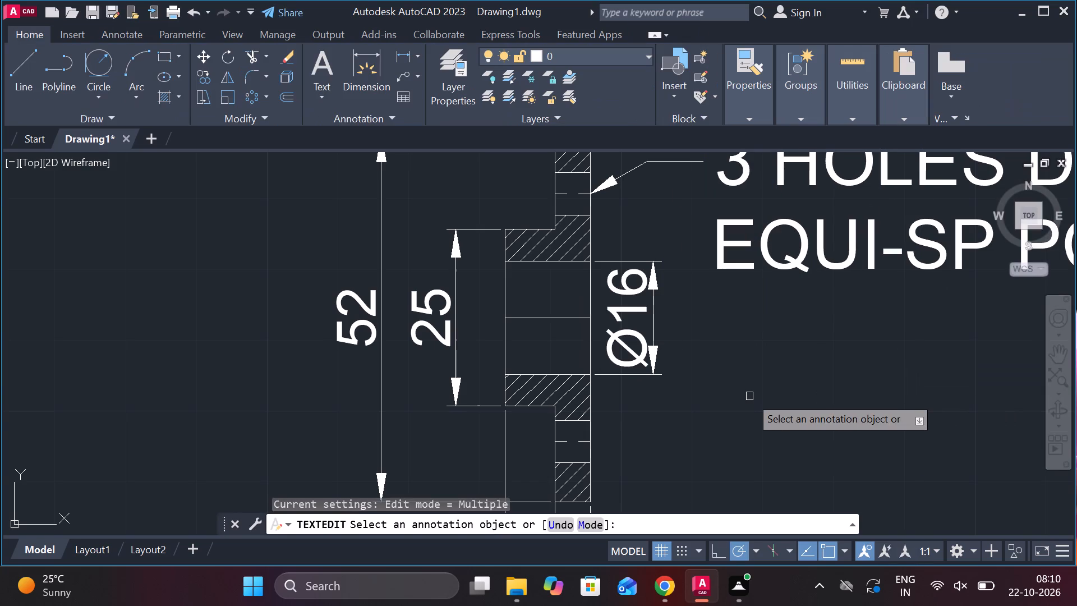
{"action": "scroll", "coordinate": [749, 396], "scroll_direction": "down", "scroll_amount": 1}
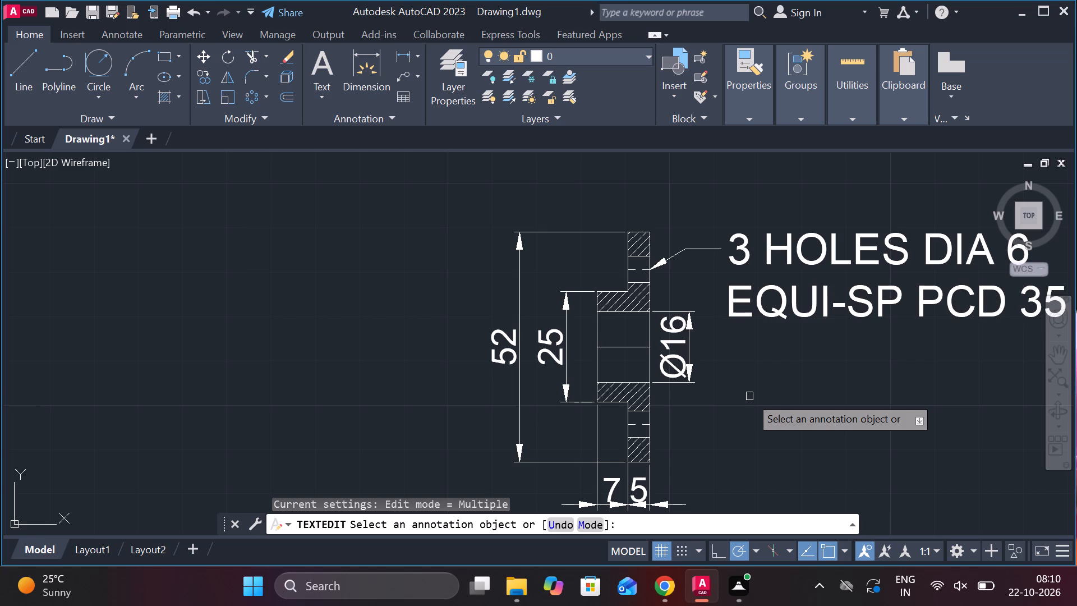
{"action": "key", "text": "Escape"}
Add diameter symbols before the hub's 25 and the flange's 52 dimension texts.
{"action": "double_click", "coordinate": [538, 337]}
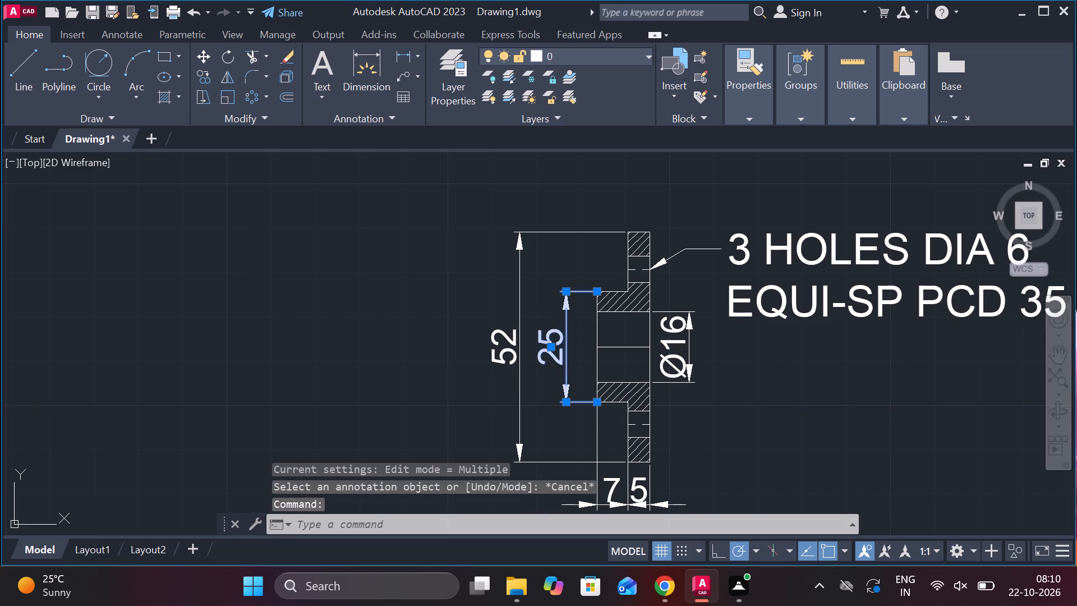
{"action": "left_click", "coordinate": [718, 104]}
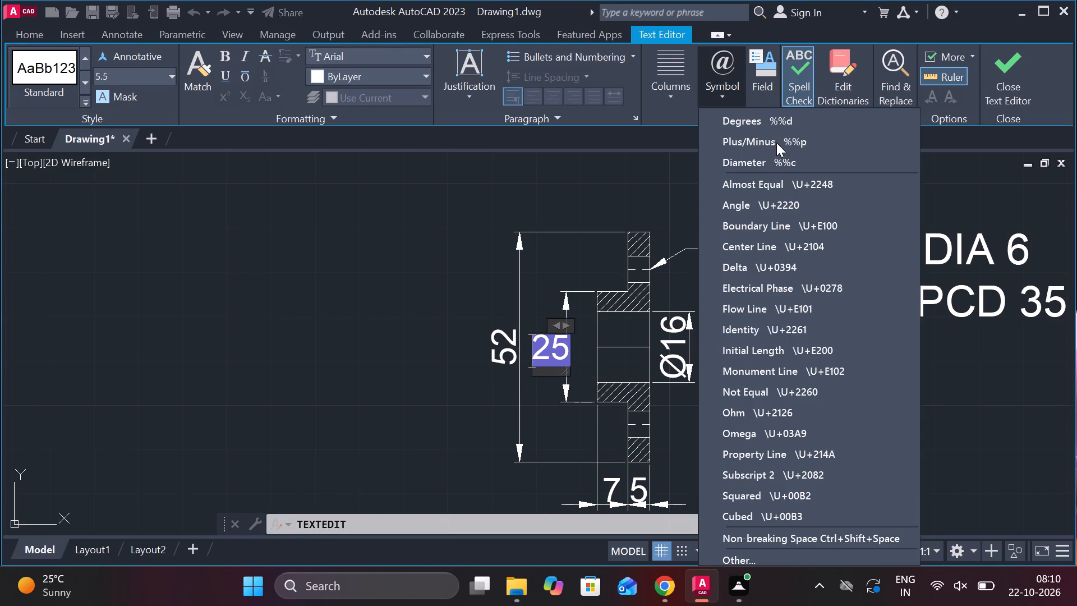
{"action": "left_click", "coordinate": [760, 158]}
{"action": "left_click", "coordinate": [1008, 67]}
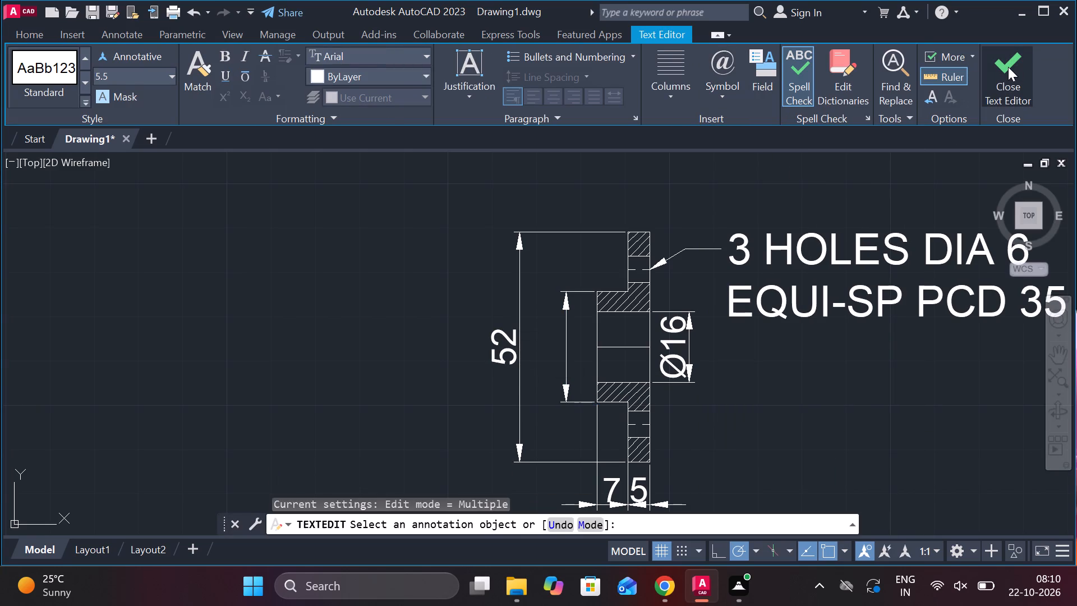
{"action": "double_click", "coordinate": [500, 351]}
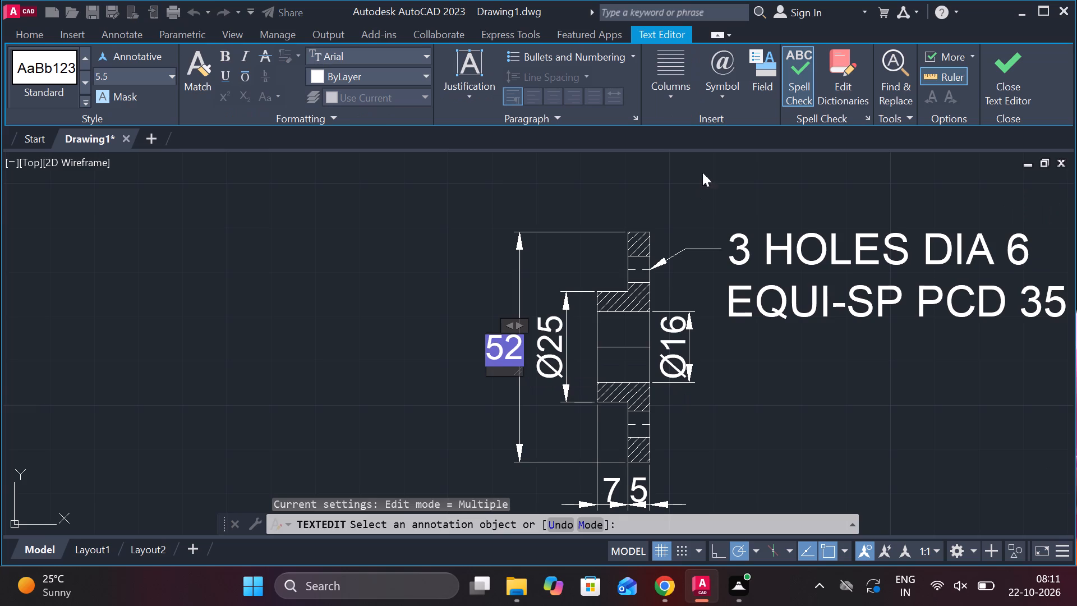
{"action": "left_click", "coordinate": [713, 98]}
{"action": "left_click", "coordinate": [749, 163]}
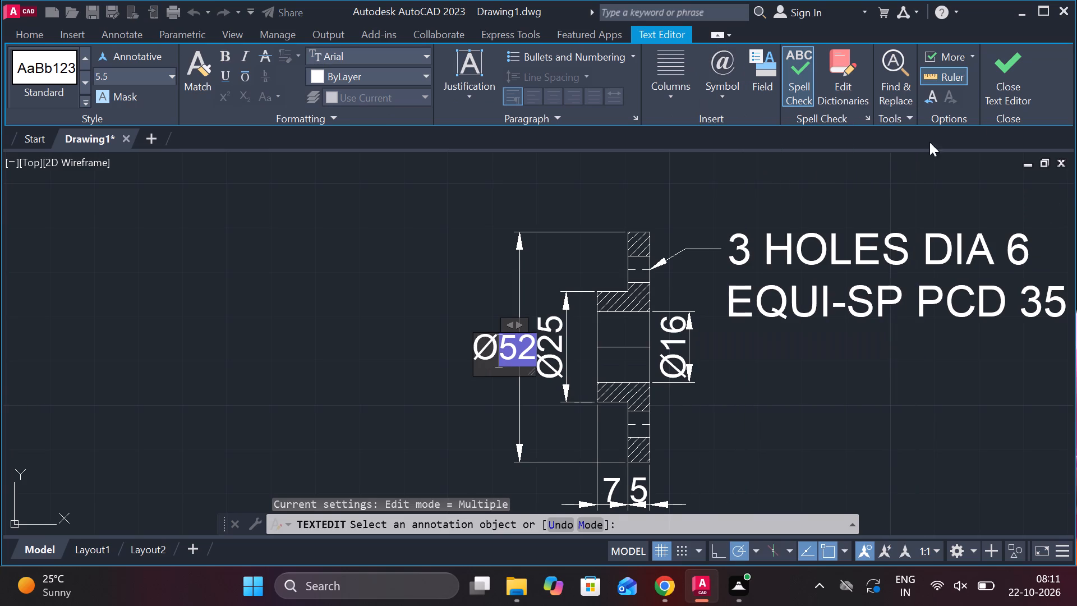
{"action": "left_click", "coordinate": [985, 84]}
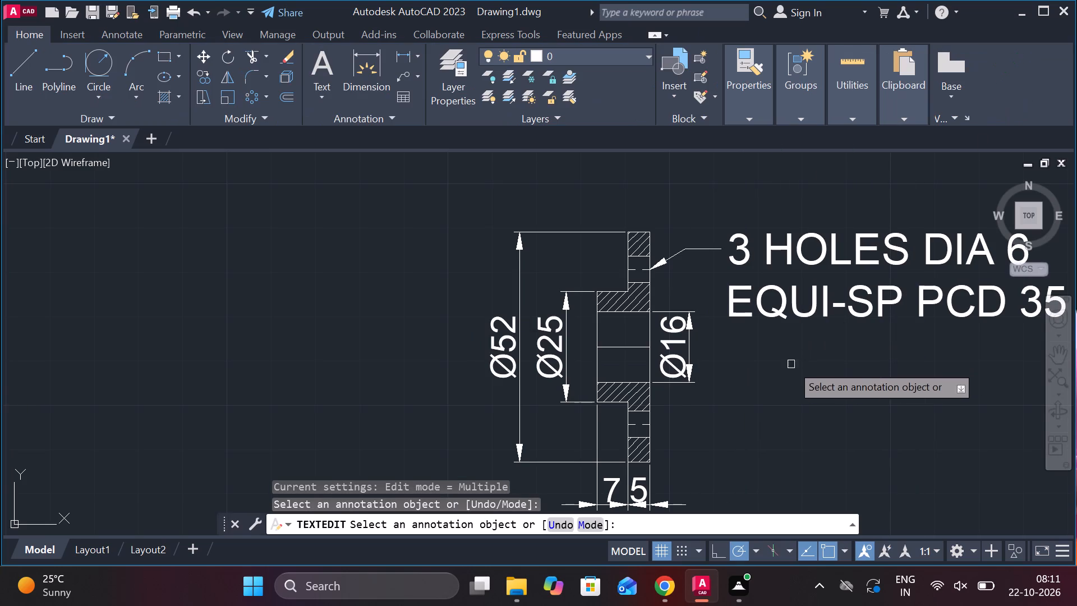
{"action": "scroll", "coordinate": [645, 226], "scroll_direction": "up", "scroll_amount": 4}
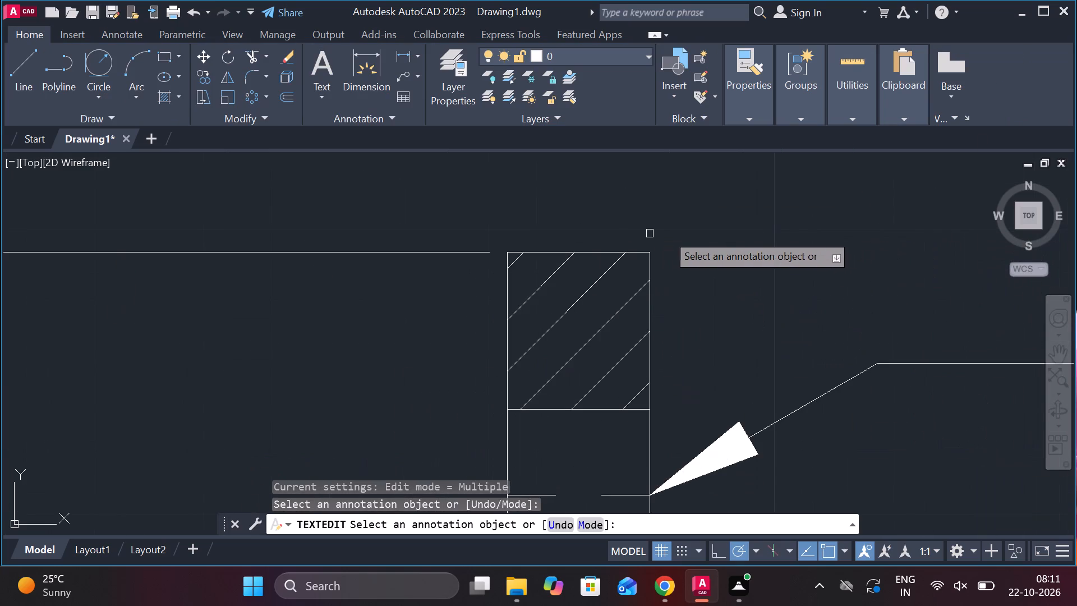
{"action": "middle_click_drag", "start_coordinate": [668, 233], "coordinate": [620, 233]}
{"action": "key", "text": "Escape"}
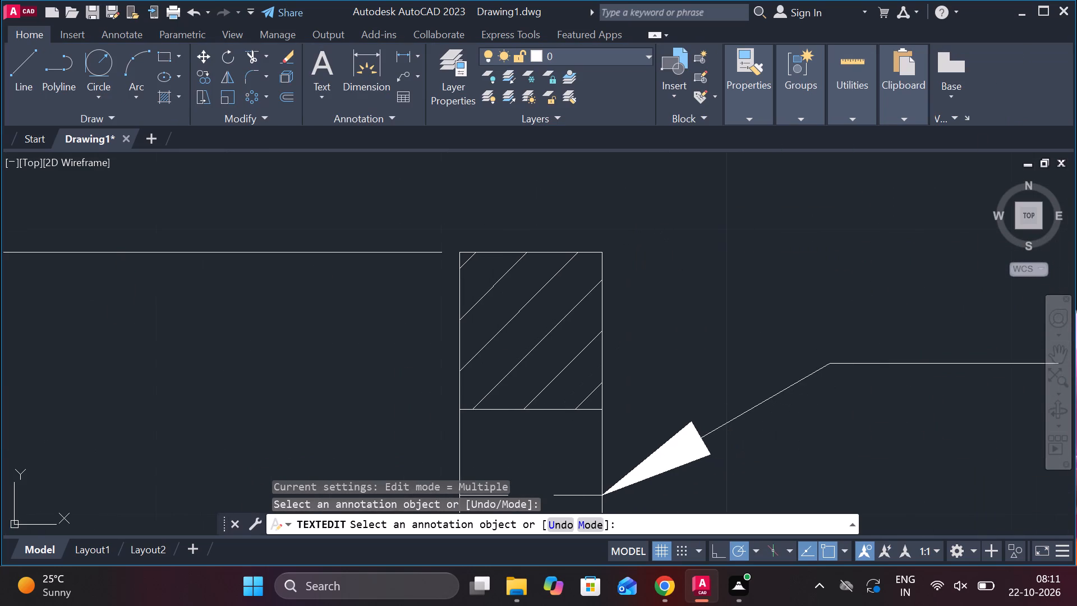
Fillet the upper and lower corners of the flange's outer face with radius 2.
{"action": "type", "text": "F R 2"}
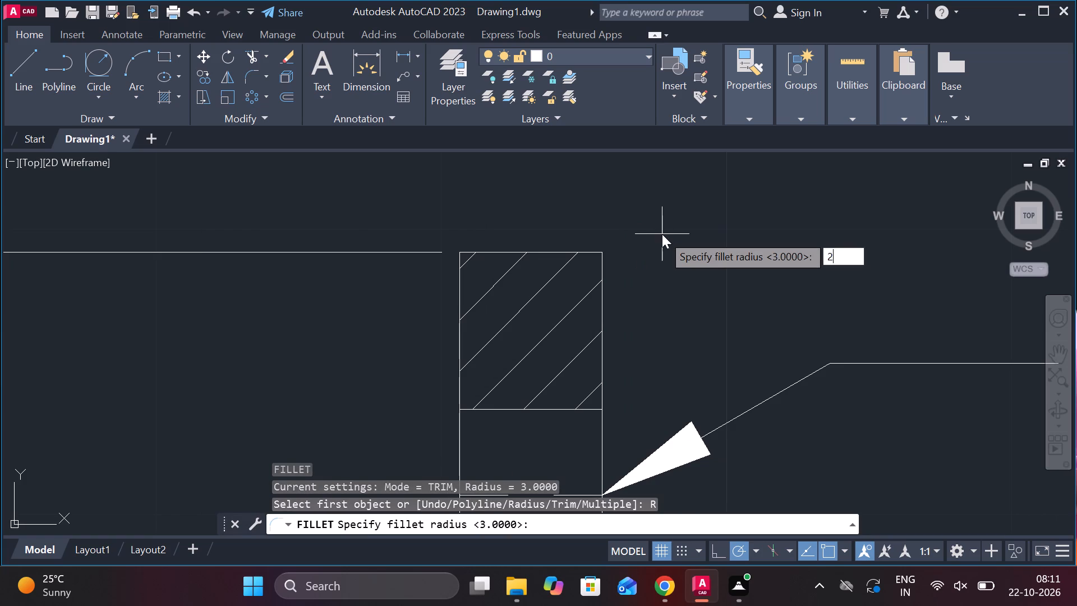
{"action": "key", "text": "space"}
{"action": "left_click", "coordinate": [593, 251]}
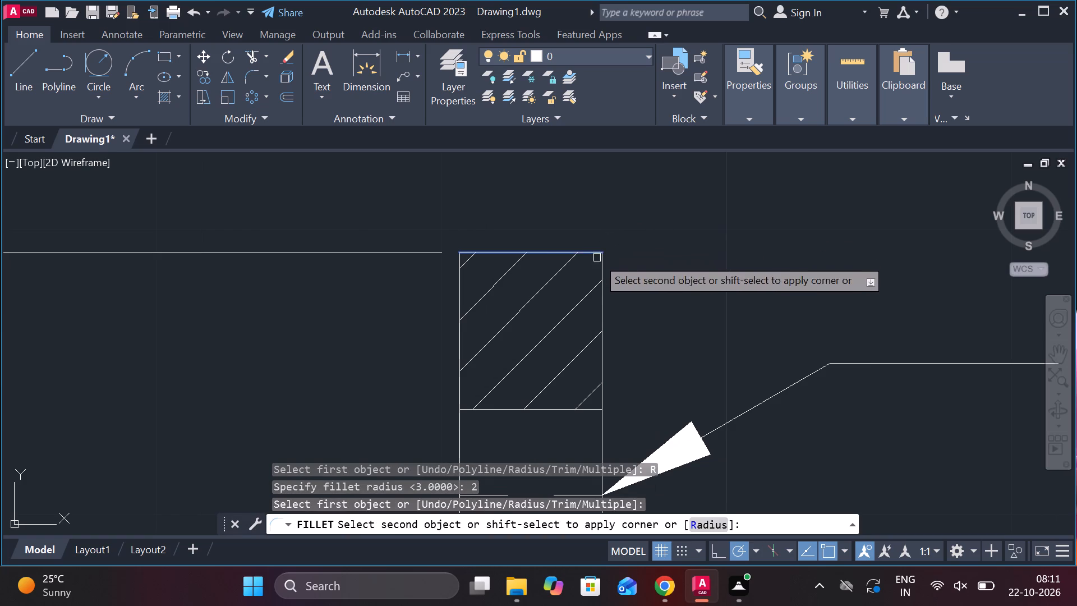
{"action": "left_click", "coordinate": [600, 263]}
{"action": "scroll", "coordinate": [635, 264], "scroll_direction": "down", "scroll_amount": 2}
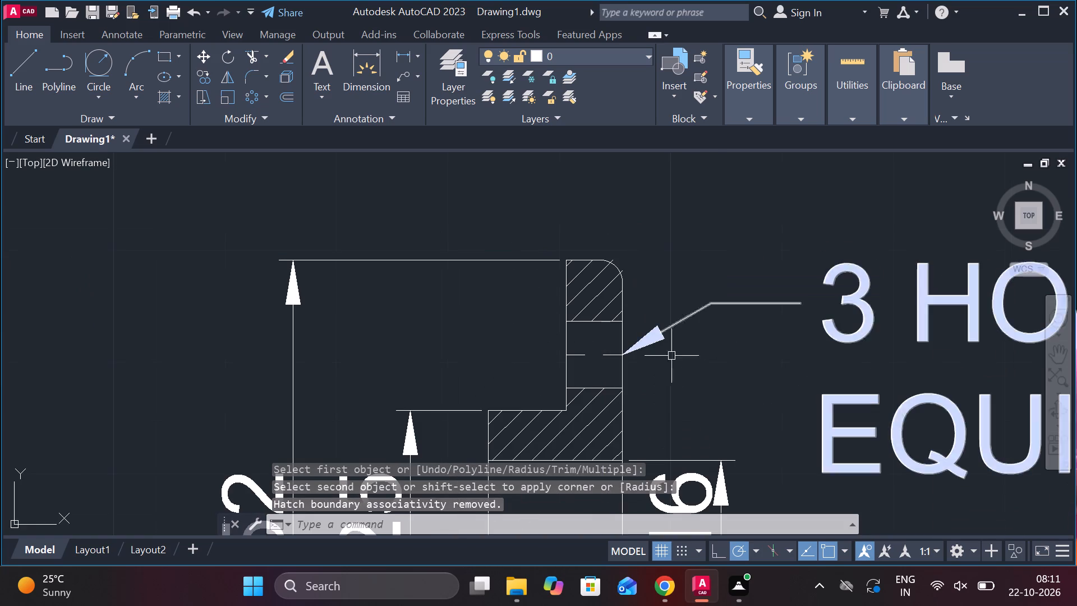
{"action": "middle_click_drag", "start_coordinate": [674, 310], "coordinate": [622, 143]}
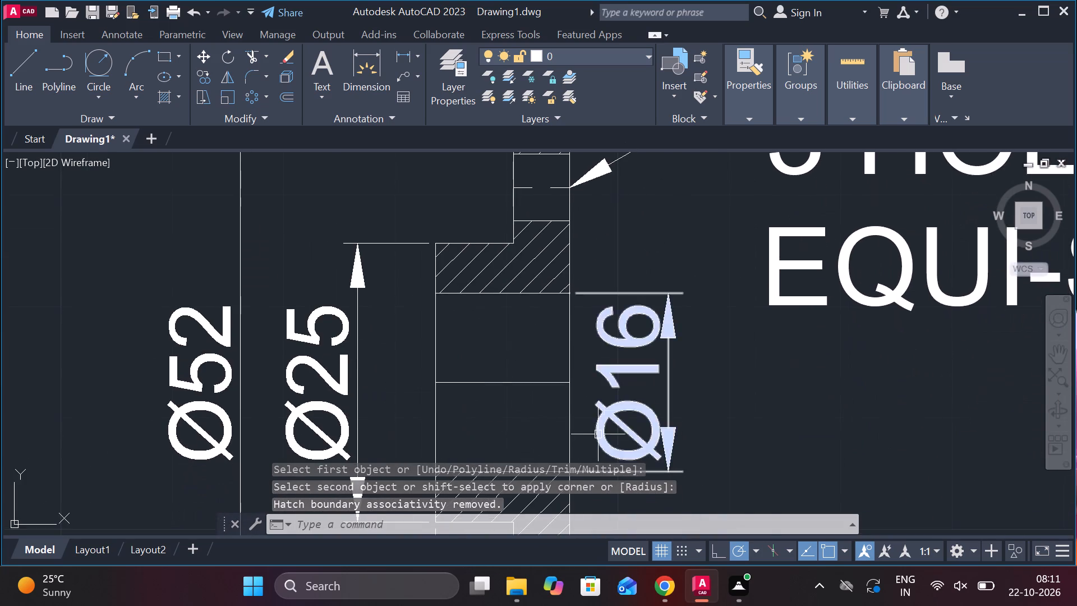
{"action": "scroll", "coordinate": [593, 424], "scroll_direction": "up", "scroll_amount": 2}
{"action": "scroll", "coordinate": [618, 425], "scroll_direction": "down", "scroll_amount": 3}
{"action": "middle_click_drag", "start_coordinate": [714, 431], "coordinate": [691, 245]}
{"action": "scroll", "coordinate": [539, 428], "scroll_direction": "up", "scroll_amount": 3}
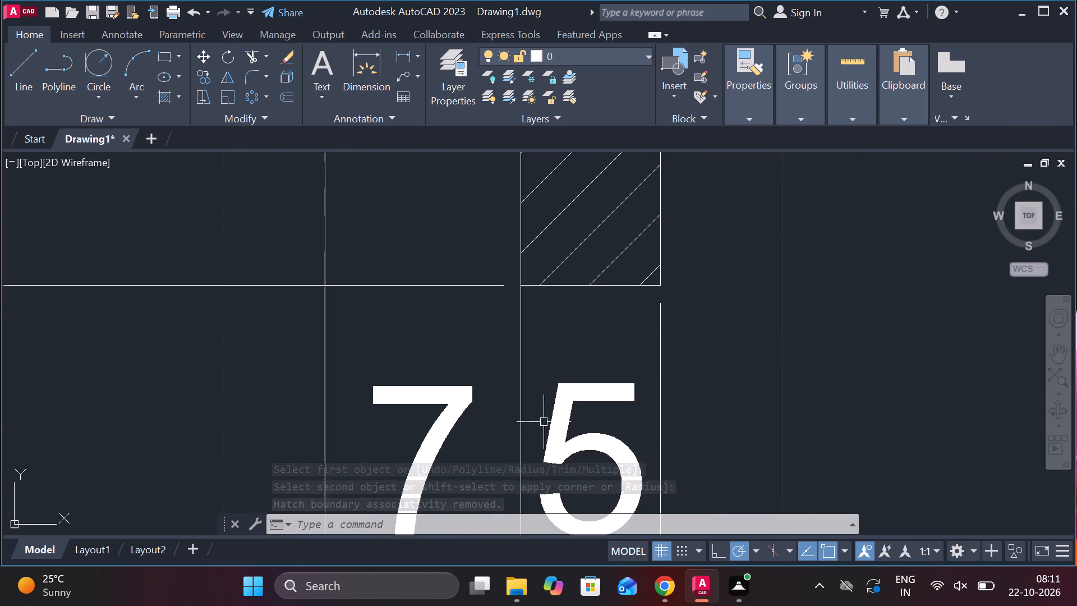
{"action": "key", "text": "space"}
{"action": "left_click", "coordinate": [629, 284]}
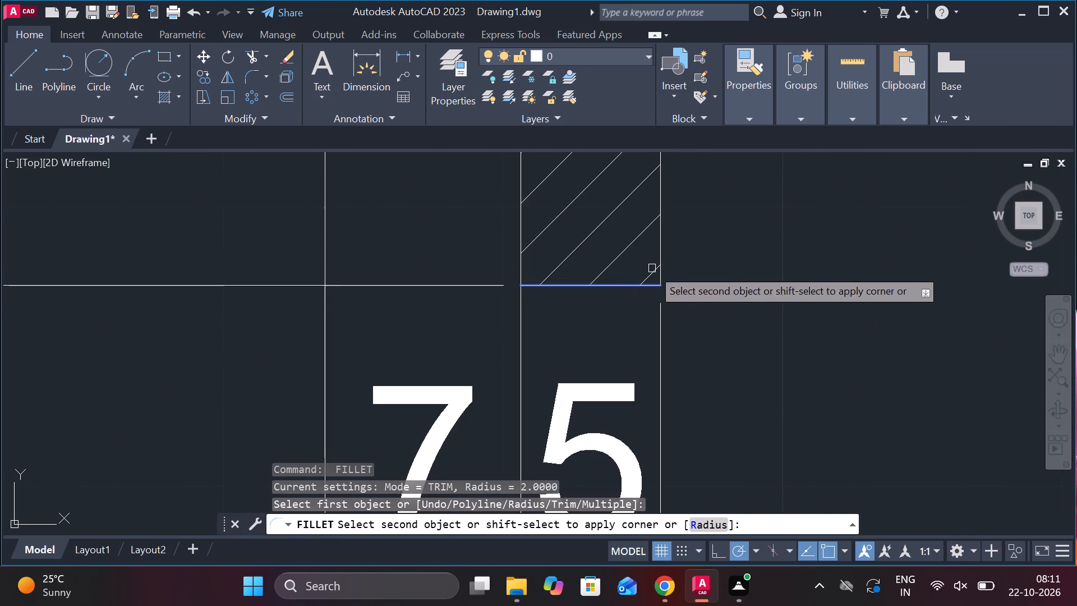
{"action": "left_click", "coordinate": [658, 260]}
Erase the flange-thickness dimension below the section, next to the 7 dimension.
{"action": "scroll", "coordinate": [686, 261], "scroll_direction": "down", "scroll_amount": 1}
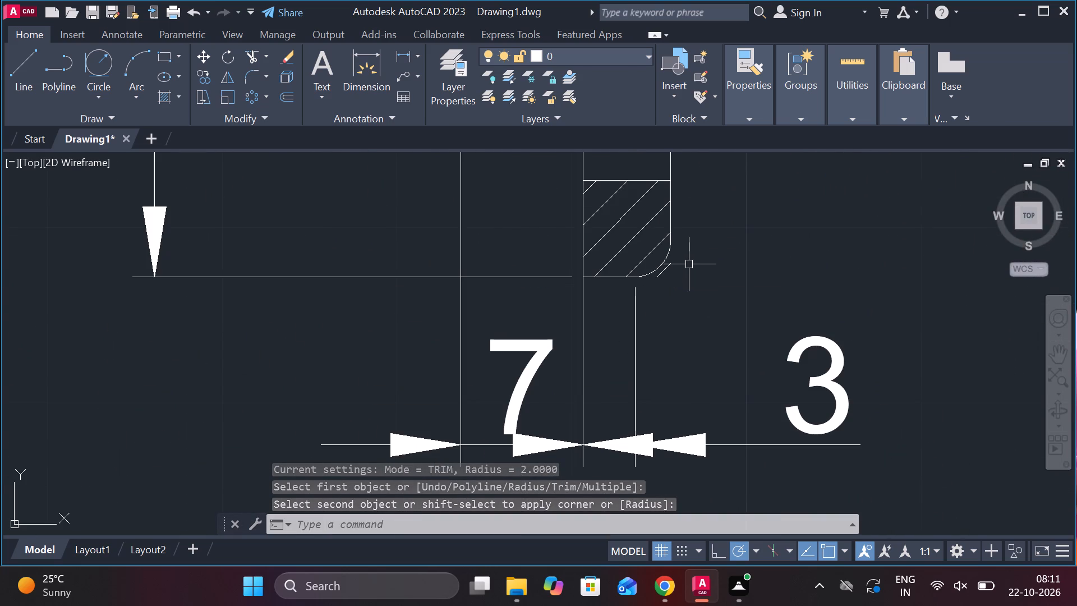
{"action": "left_click", "coordinate": [632, 394]}
{"action": "key", "text": "w"}
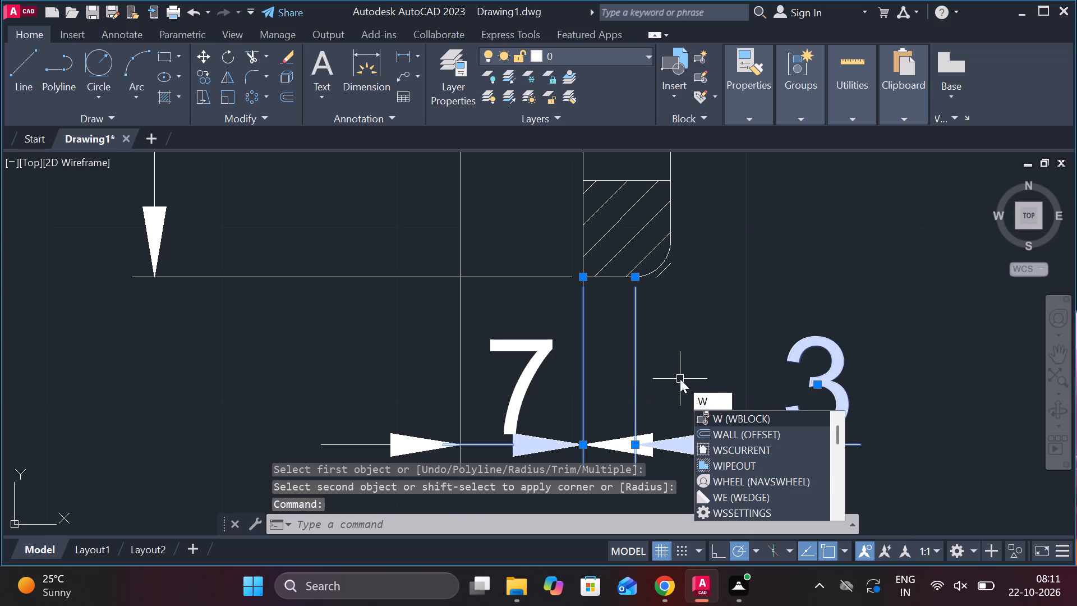
{"action": "key", "text": "BackSpace"}
{"action": "type", "text": "E"}
{"action": "key", "text": "space"}
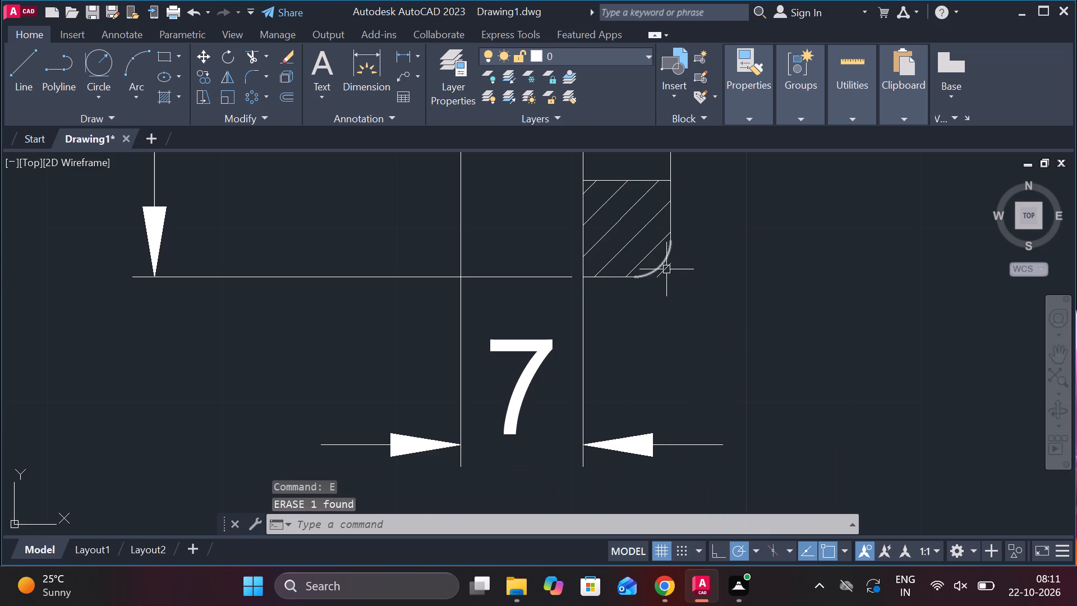
Use Trim to remove the old hatch from the flange's lower rim, where it overhangs the rounded corner.
{"action": "scroll", "coordinate": [675, 276], "scroll_direction": "up", "scroll_amount": 3}
{"action": "type", "text": "TR"}
{"action": "key", "text": "space"}
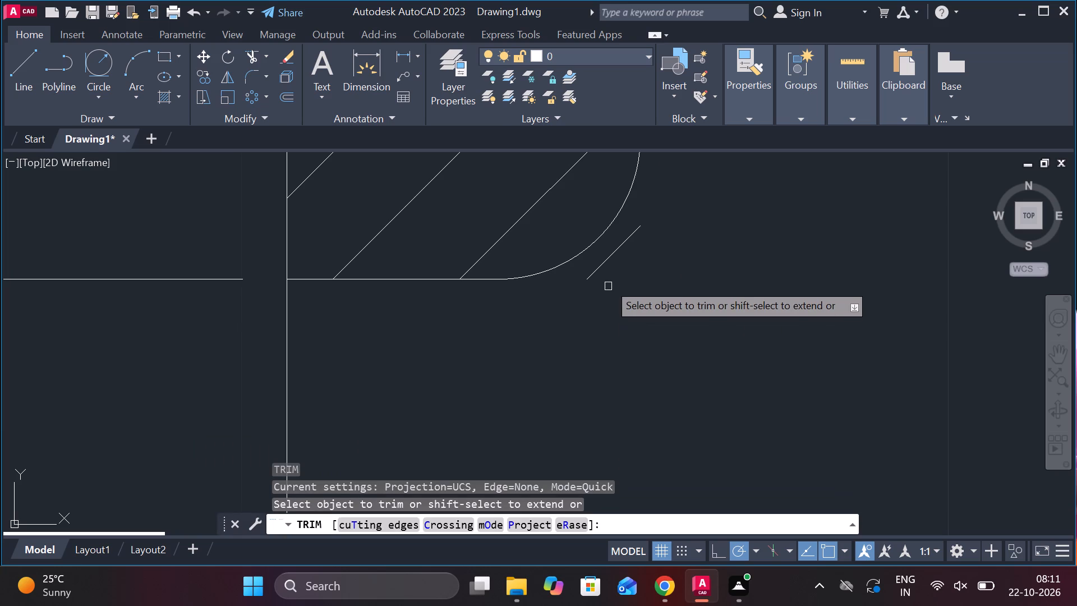
{"action": "left_click", "coordinate": [609, 263]}
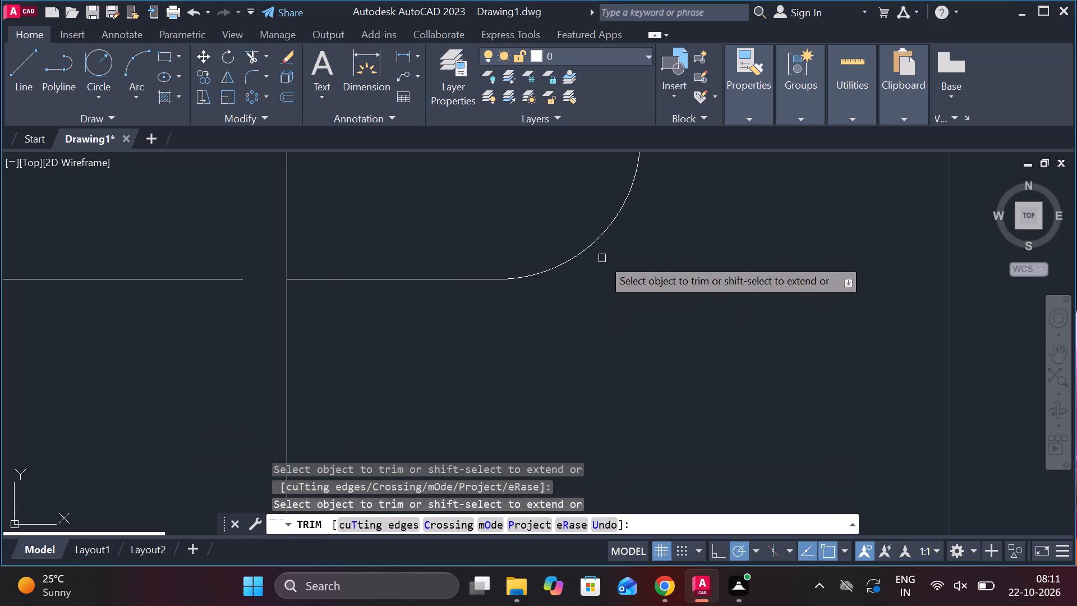
{"action": "left_click", "coordinate": [602, 258]}
{"action": "scroll", "coordinate": [602, 258], "scroll_direction": "down", "scroll_amount": 7}
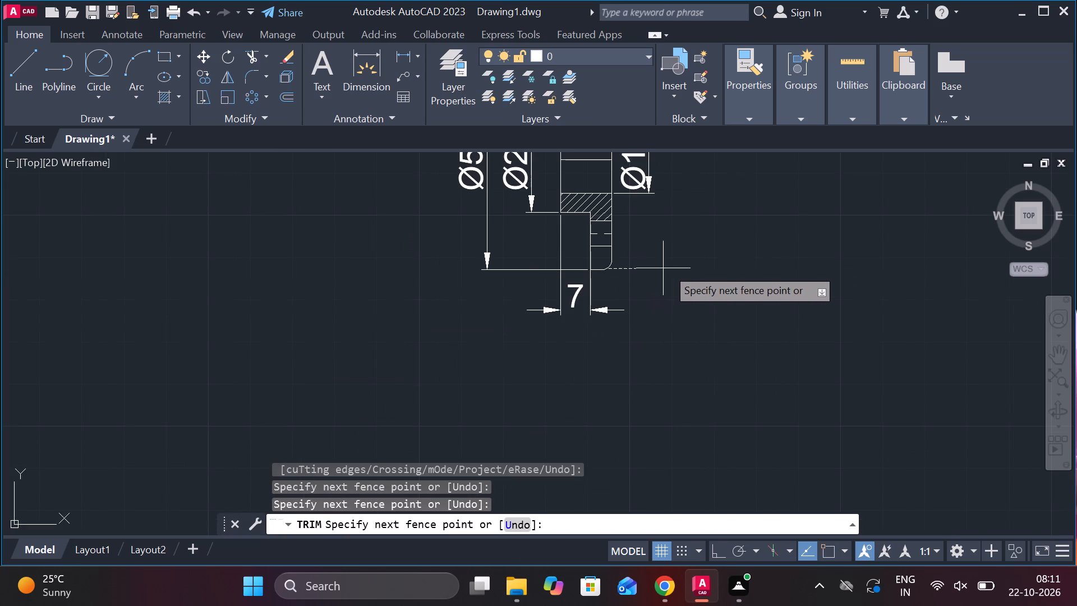
{"action": "key", "text": "Escape"}
Use Trim to remove the old hatch from the flange's upper rim, where it overhangs the rounded corner.
{"action": "middle_click_drag", "start_coordinate": [679, 270], "coordinate": [660, 434]}
{"action": "scroll", "coordinate": [610, 235], "scroll_direction": "up", "scroll_amount": 3}
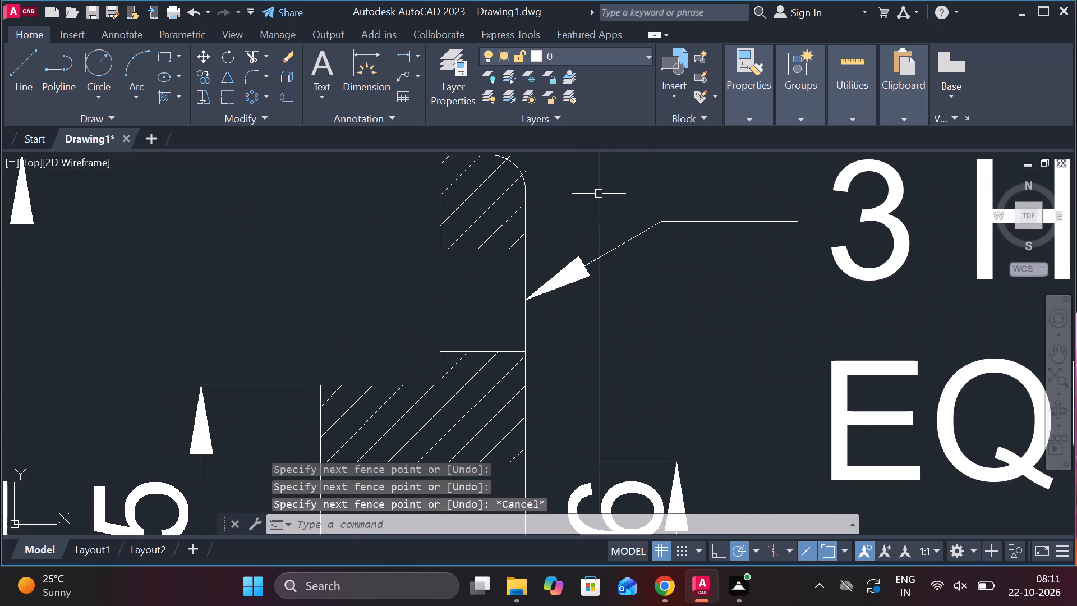
{"action": "middle_click_drag", "start_coordinate": [597, 192], "coordinate": [625, 276]}
{"action": "scroll", "coordinate": [597, 252], "scroll_direction": "up", "scroll_amount": 2}
{"action": "key", "text": "space"}
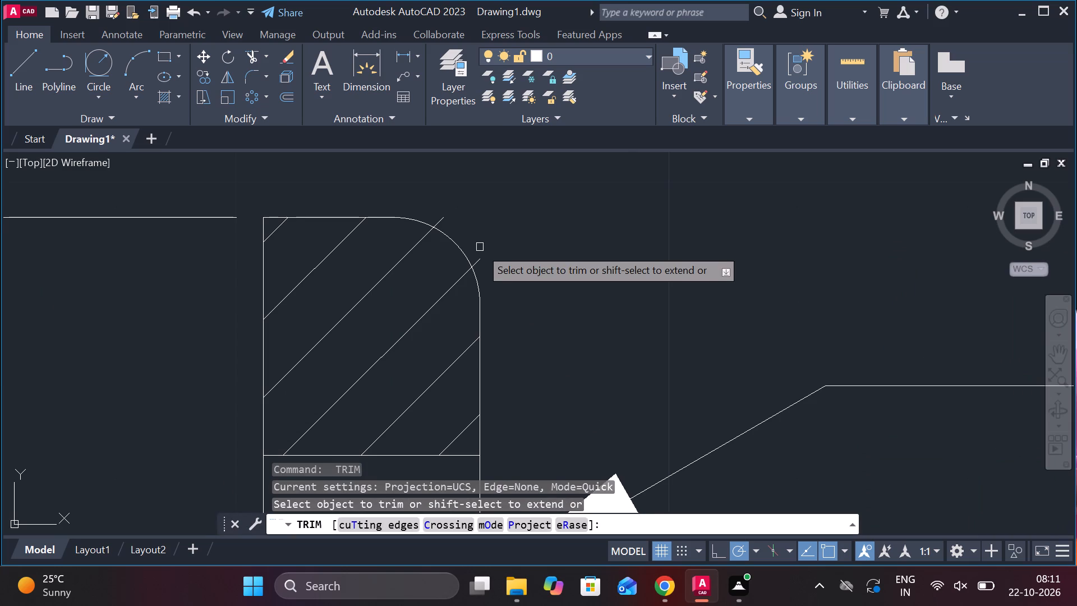
{"action": "left_click", "coordinate": [480, 259]}
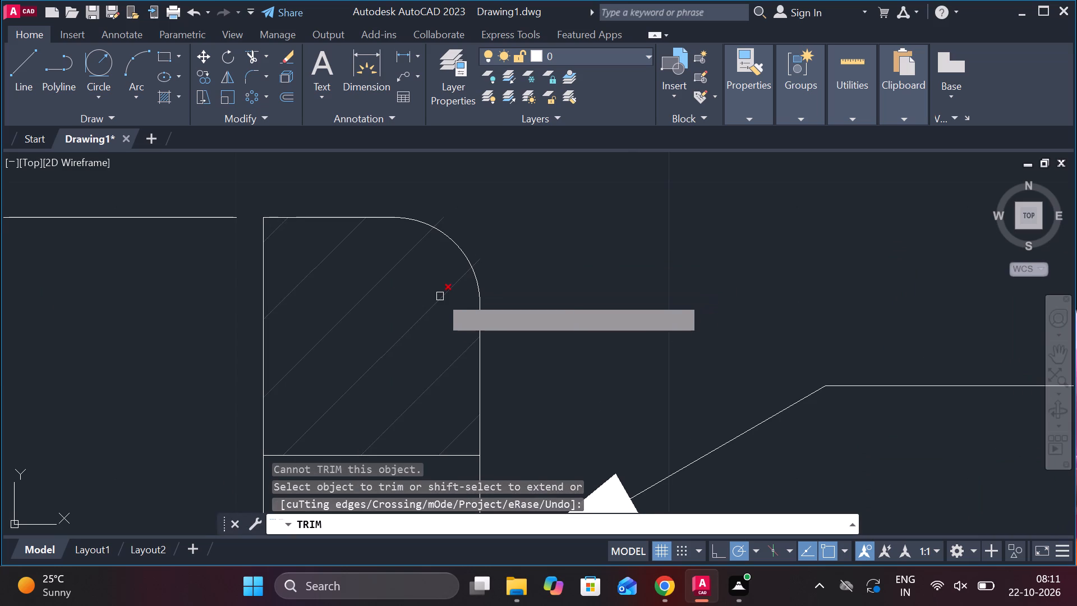
{"action": "left_click", "coordinate": [436, 303]}
{"action": "scroll", "coordinate": [495, 279], "scroll_direction": "down", "scroll_amount": 2}
{"action": "scroll", "coordinate": [599, 232], "scroll_direction": "down", "scroll_amount": 2}
{"action": "key", "text": "Escape"}
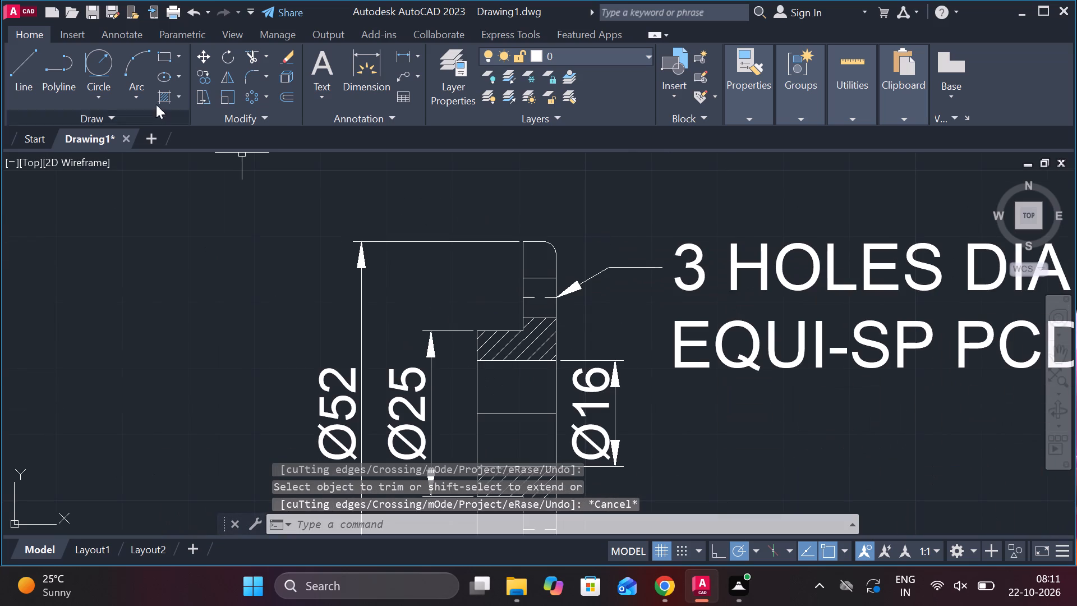
Hatch the flange's upper and lower rim areas between the hole edges and the rounded corners.
{"action": "left_click", "coordinate": [162, 93]}
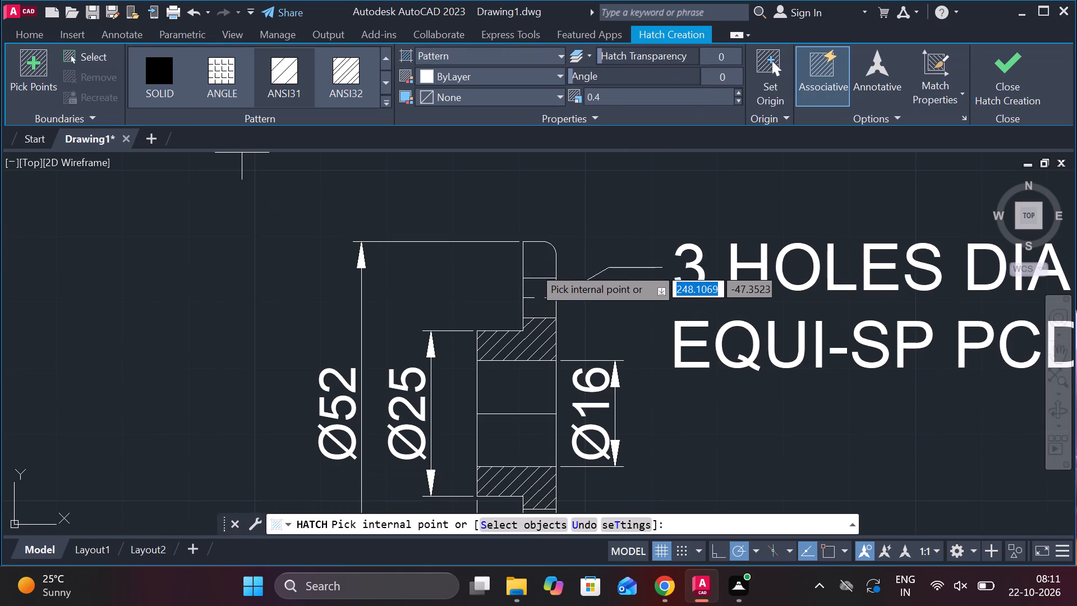
{"action": "left_click", "coordinate": [533, 261]}
{"action": "scroll", "coordinate": [541, 304], "scroll_direction": "down", "scroll_amount": 2}
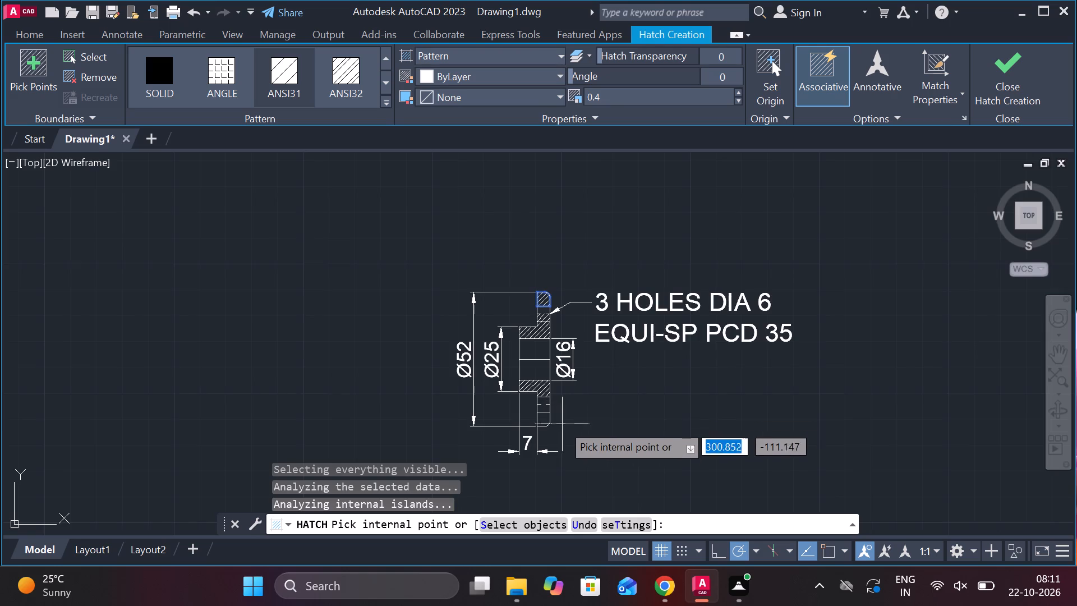
{"action": "scroll", "coordinate": [561, 425], "scroll_direction": "up", "scroll_amount": 3}
{"action": "left_click", "coordinate": [475, 398]}
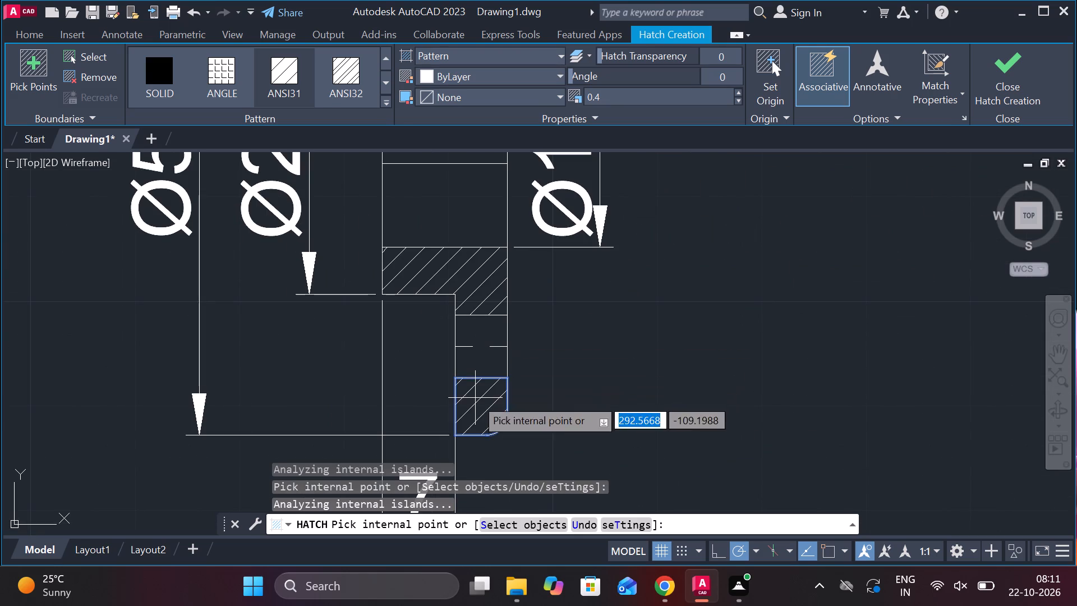
{"action": "left_click", "coordinate": [991, 83]}
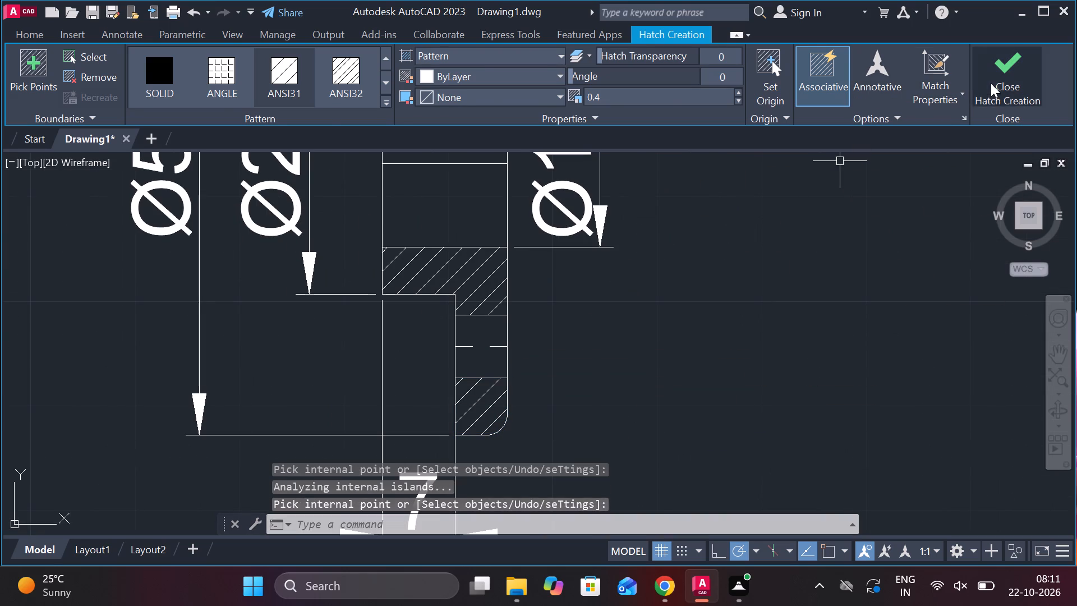
Add a linear dimension for the flange thickness below the section, in line with the 7 dimension.
{"action": "left_click", "coordinate": [400, 56]}
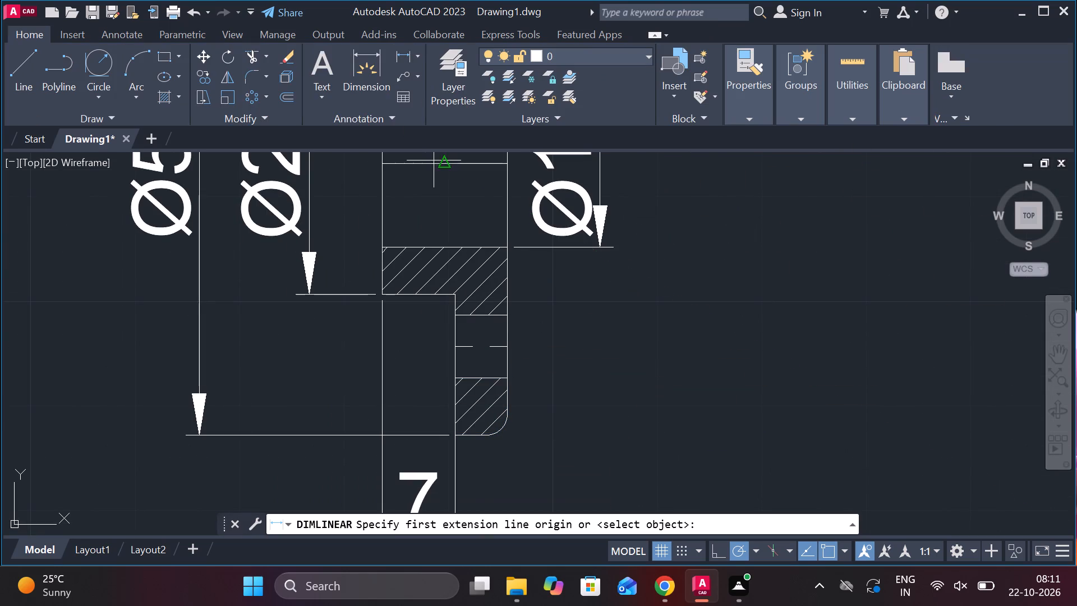
{"action": "left_click", "coordinate": [450, 315]}
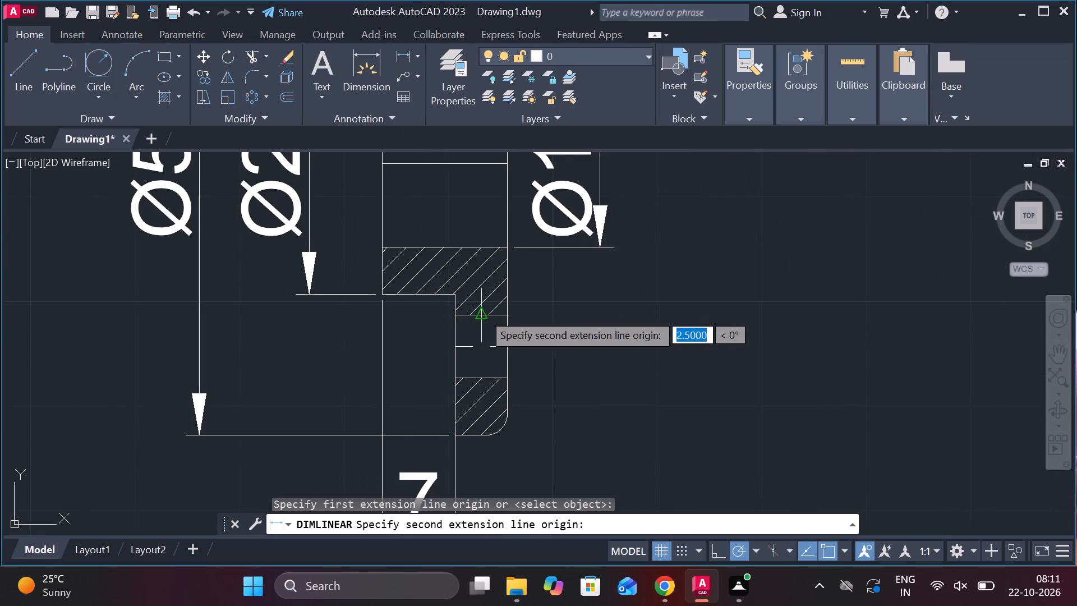
{"action": "left_click", "coordinate": [504, 313]}
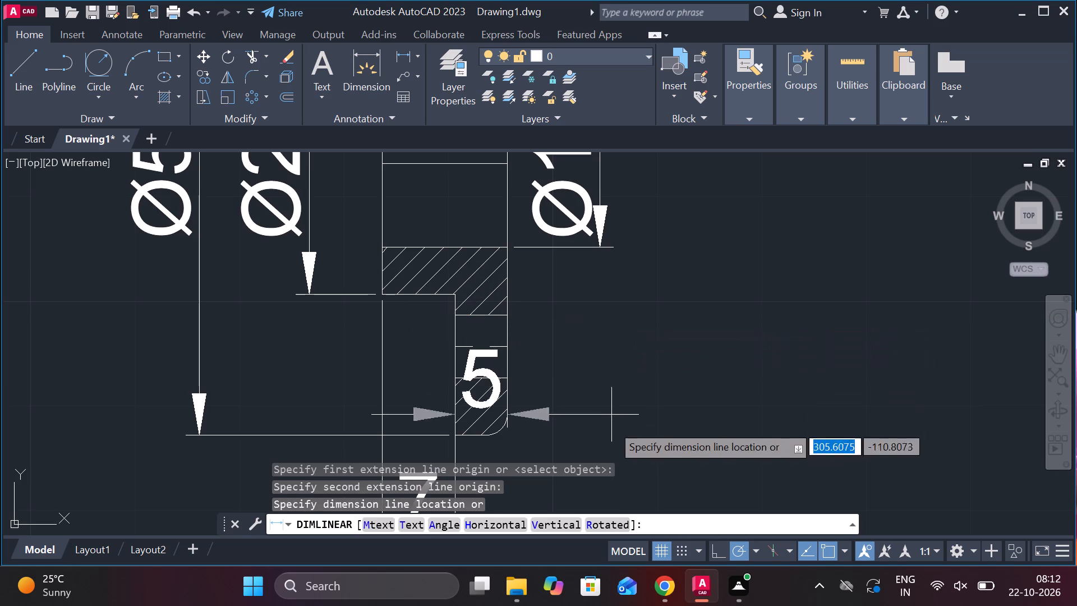
{"action": "middle_click_drag", "start_coordinate": [599, 432], "coordinate": [639, 265]}
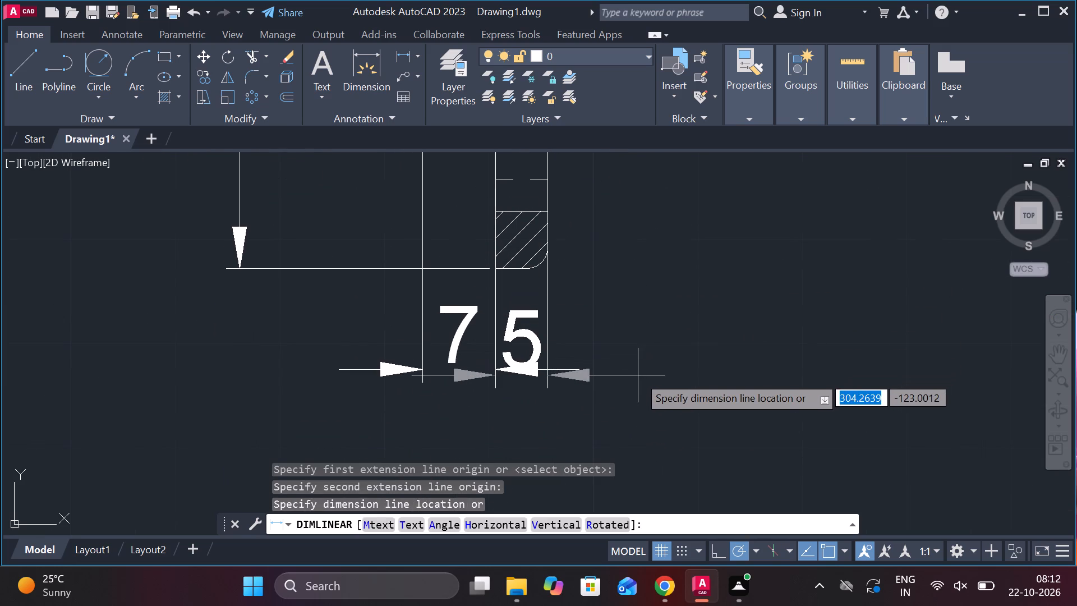
{"action": "left_click", "coordinate": [673, 369]}
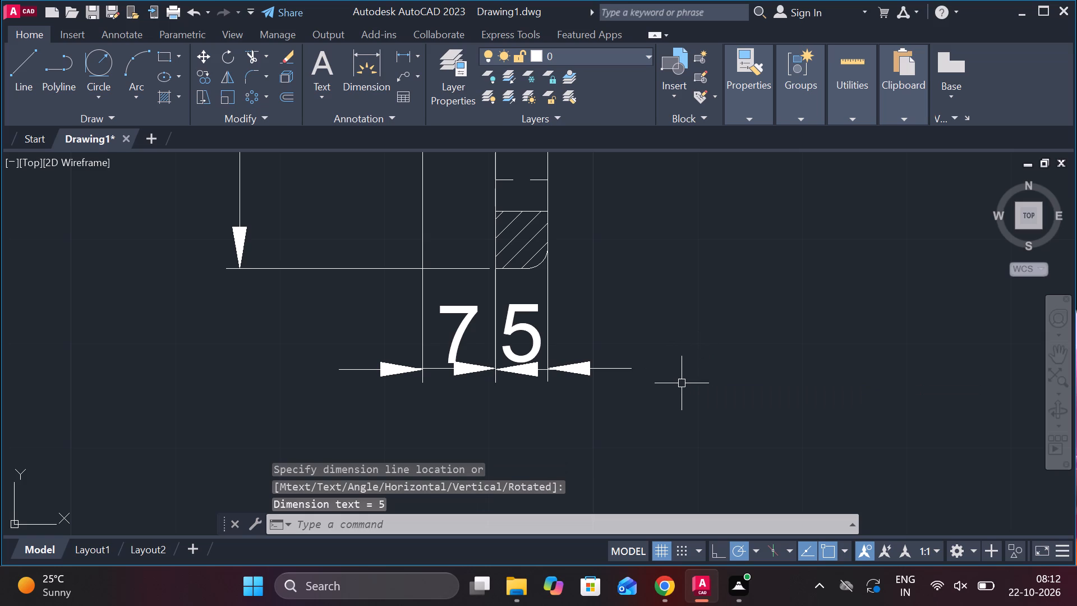
Add a radius dimension to the flange's upper rounded corner, placed outside above the hole note's leader.
{"action": "scroll", "coordinate": [682, 383], "scroll_direction": "down", "scroll_amount": 1}
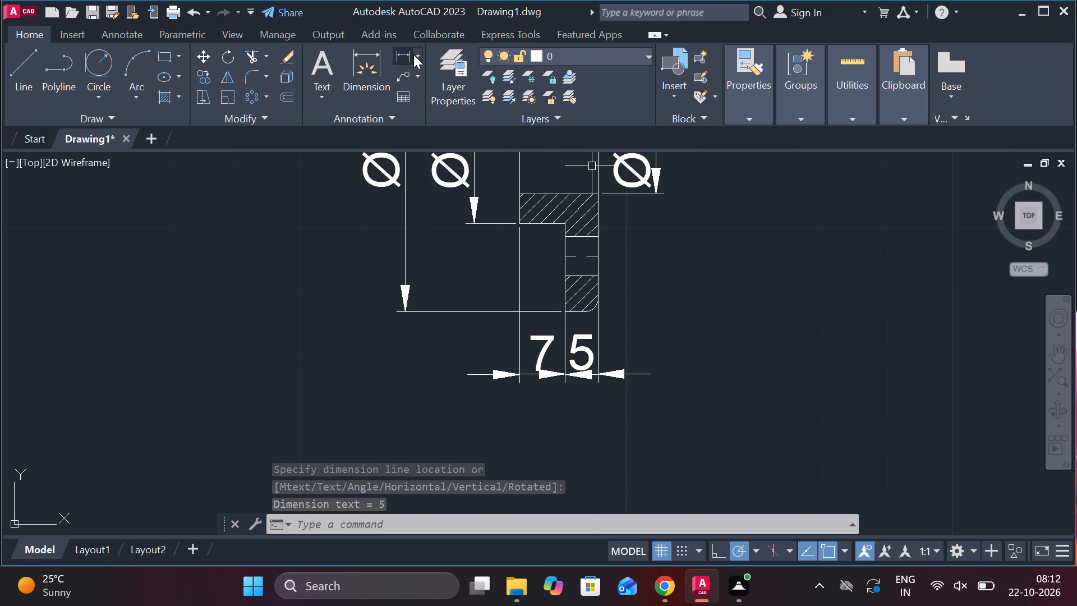
{"action": "left_click", "coordinate": [416, 54]}
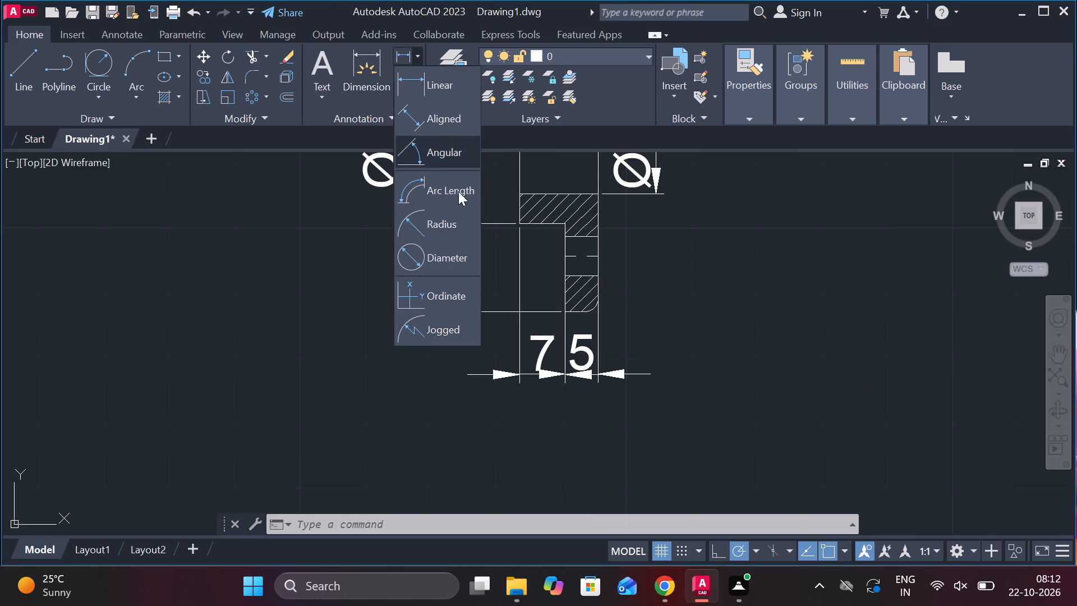
{"action": "left_click", "coordinate": [458, 220]}
{"action": "middle_click_drag", "start_coordinate": [733, 314], "coordinate": [710, 444]}
{"action": "scroll", "coordinate": [686, 436], "scroll_direction": "down", "scroll_amount": 1}
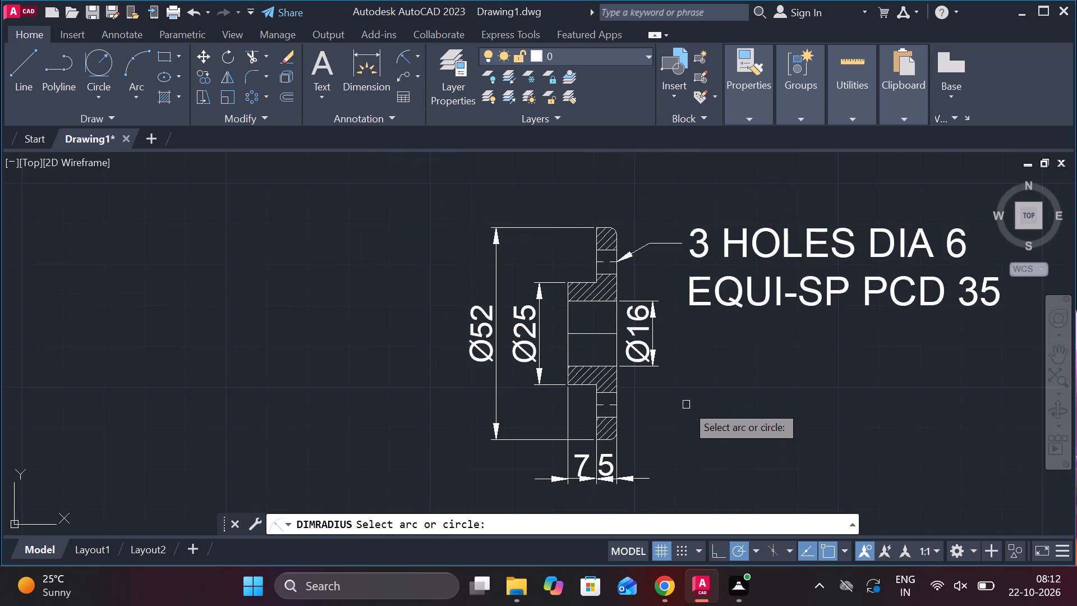
{"action": "middle_click_drag", "start_coordinate": [689, 405], "coordinate": [682, 461]}
{"action": "scroll", "coordinate": [597, 308], "scroll_direction": "up", "scroll_amount": 3}
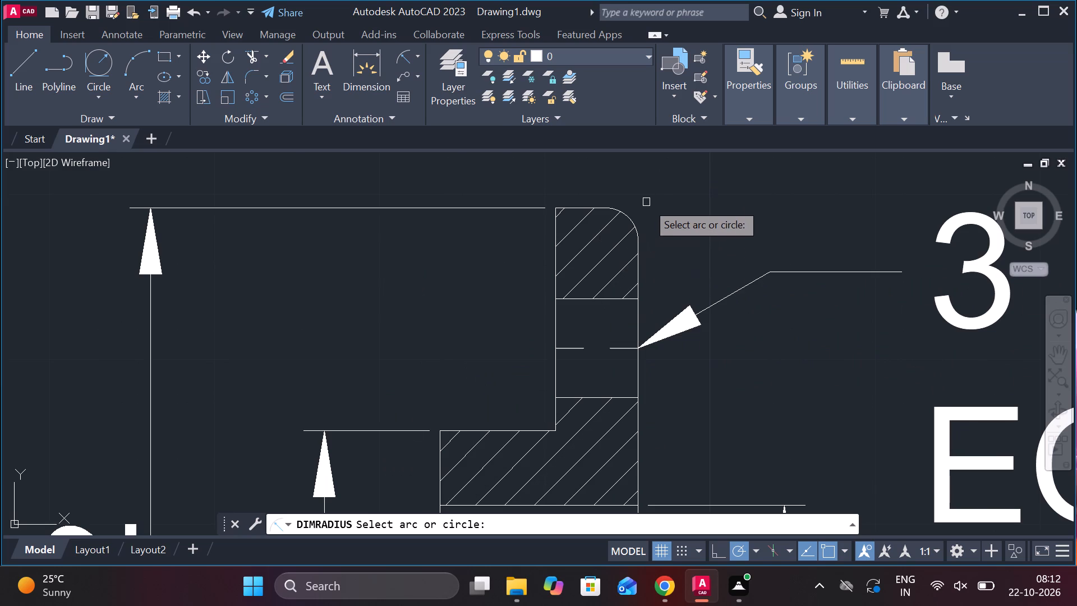
{"action": "left_click", "coordinate": [628, 223]}
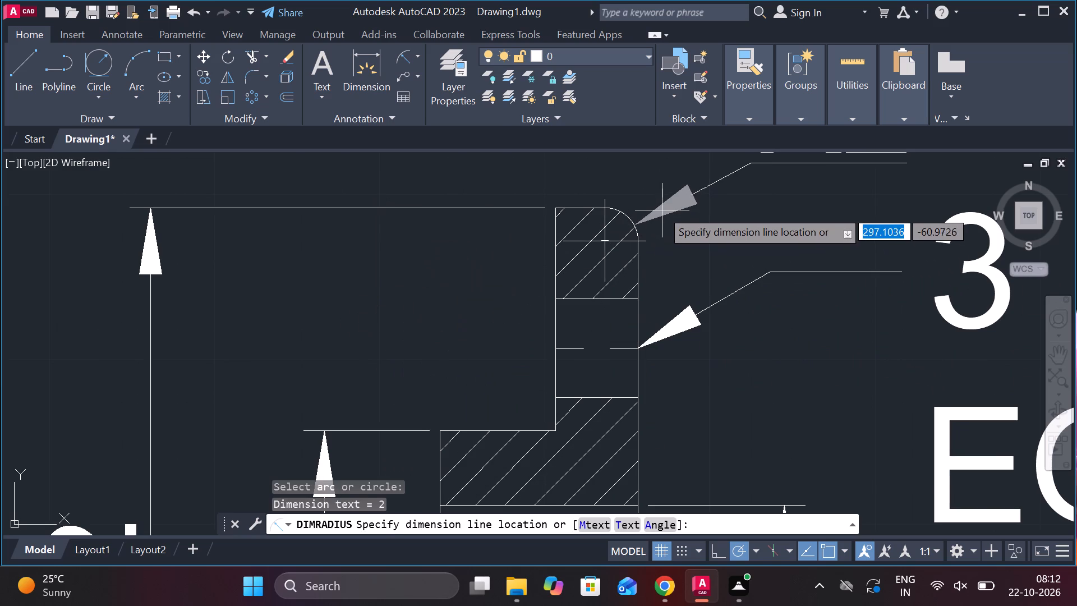
{"action": "left_click", "coordinate": [661, 209]}
Copy the circled number 1 from below the hook drawing to just beneath the flange section's thickness dimensions.
{"action": "scroll", "coordinate": [685, 255], "scroll_direction": "down", "scroll_amount": 3}
{"action": "scroll", "coordinate": [743, 368], "scroll_direction": "down", "scroll_amount": 2}
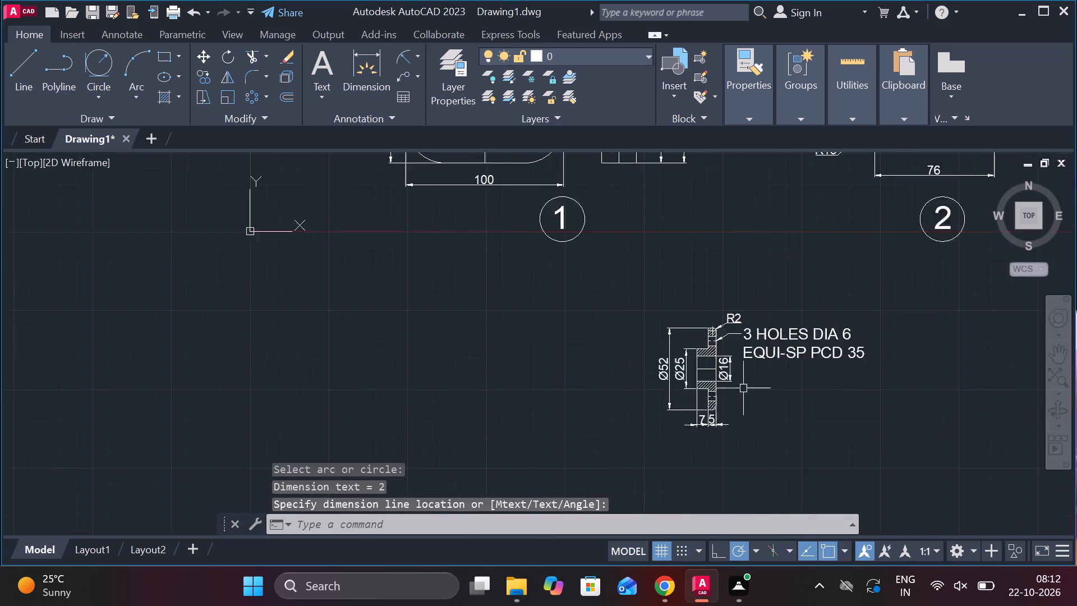
{"action": "scroll", "coordinate": [743, 388], "scroll_direction": "down", "scroll_amount": 1}
{"action": "scroll", "coordinate": [670, 291], "scroll_direction": "up", "scroll_amount": 2}
{"action": "left_click_drag", "start_coordinate": [666, 302], "coordinate": [639, 297]}
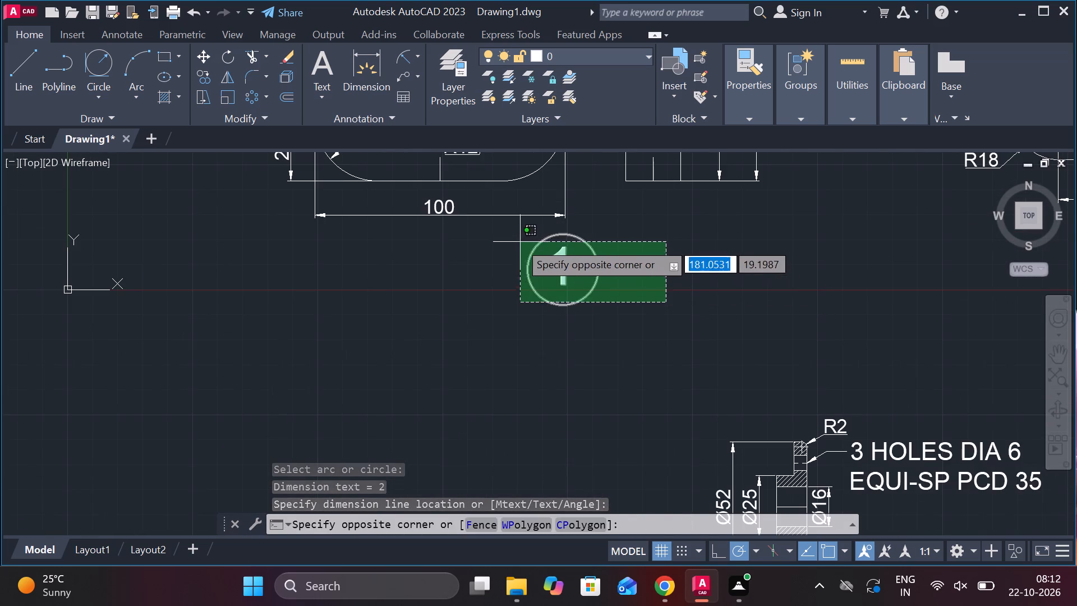
{"action": "left_click", "coordinate": [510, 236]}
{"action": "type", "text": "CO"}
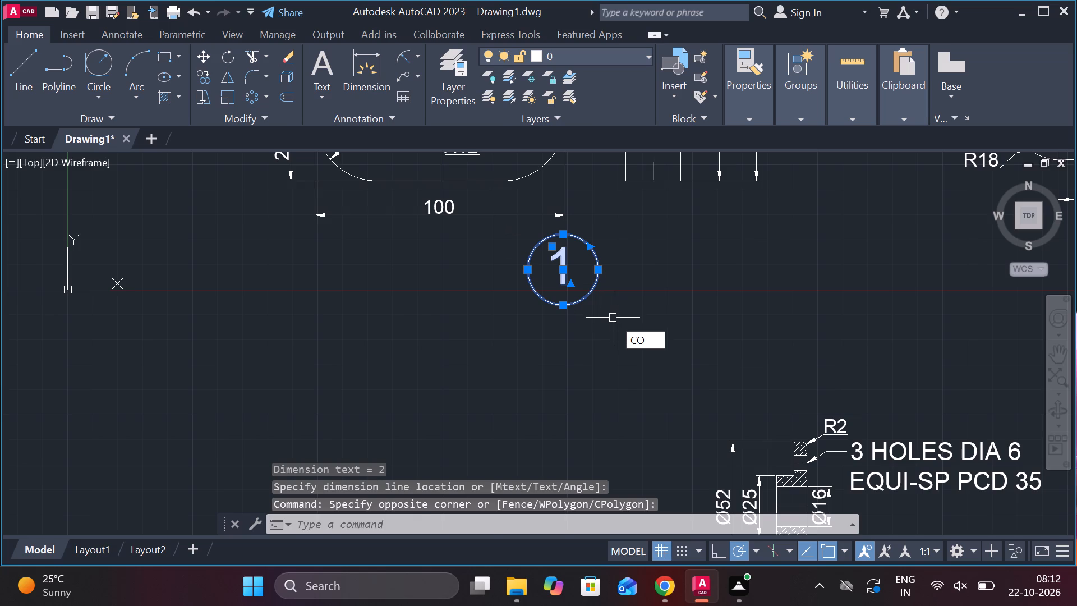
{"action": "key", "text": "Return"}
{"action": "left_click", "coordinate": [613, 318]}
{"action": "scroll", "coordinate": [647, 333], "scroll_direction": "down", "scroll_amount": 2}
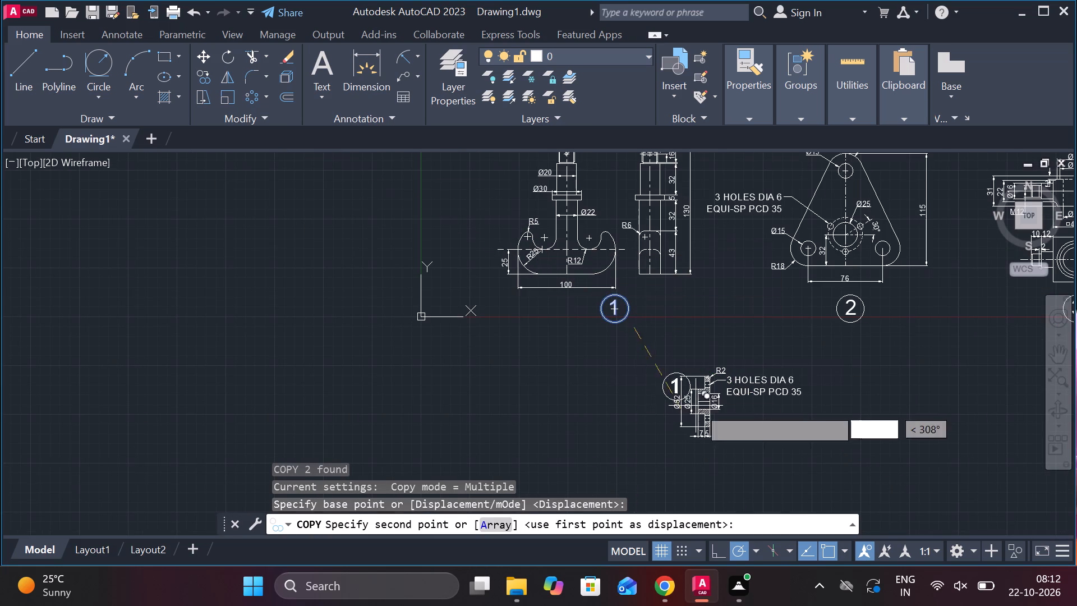
{"action": "middle_click_drag", "start_coordinate": [805, 459], "coordinate": [774, 361]}
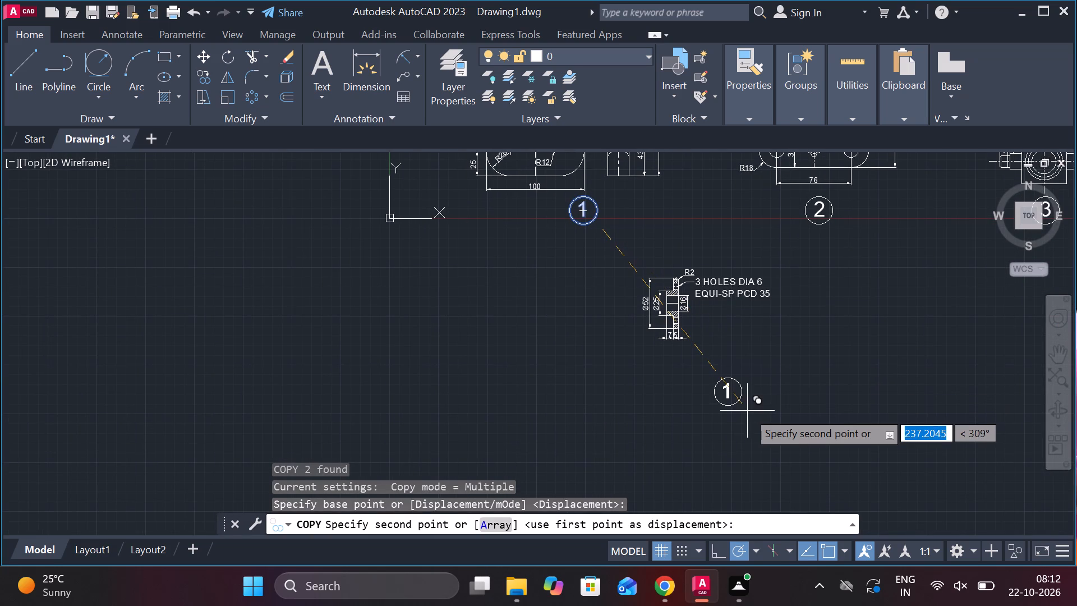
{"action": "scroll", "coordinate": [656, 370], "scroll_direction": "up", "scroll_amount": 2}
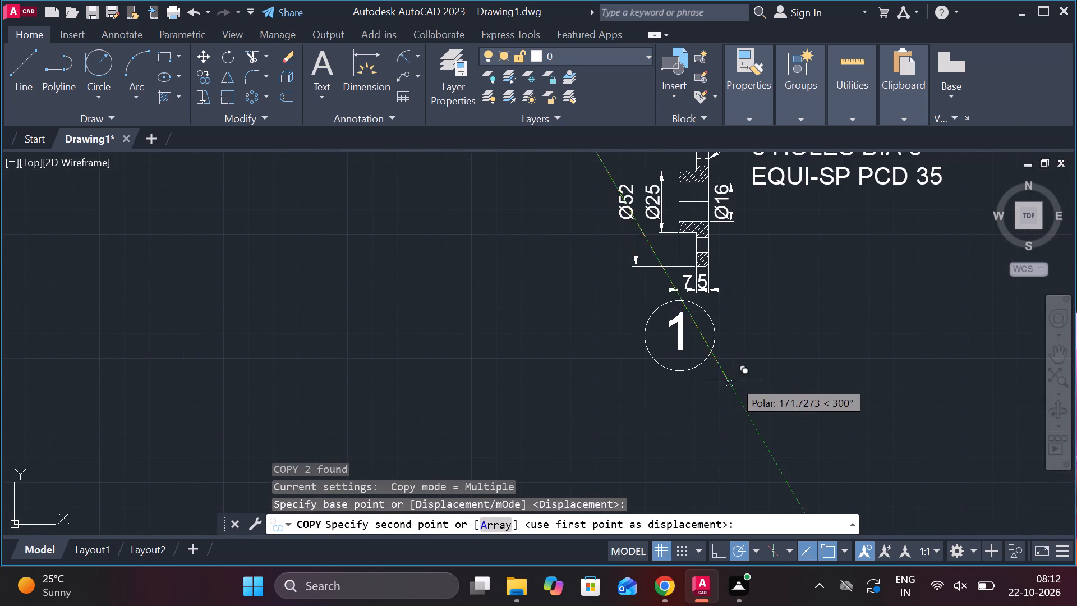
{"action": "scroll", "coordinate": [734, 380], "scroll_direction": "up", "scroll_amount": 1}
{"action": "left_click", "coordinate": [749, 387]}
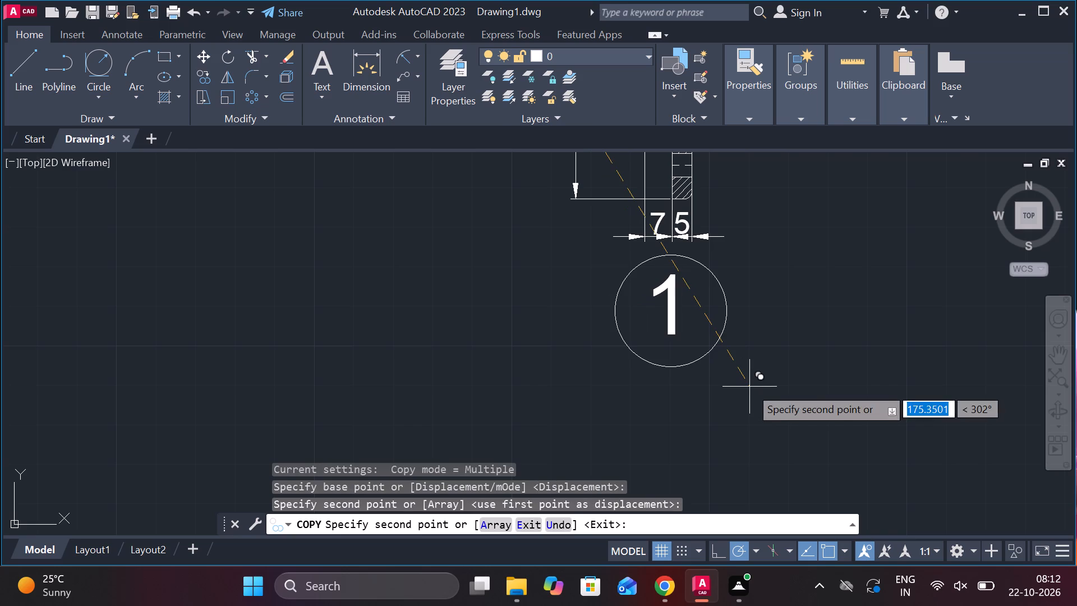
{"action": "key", "text": "Escape"}
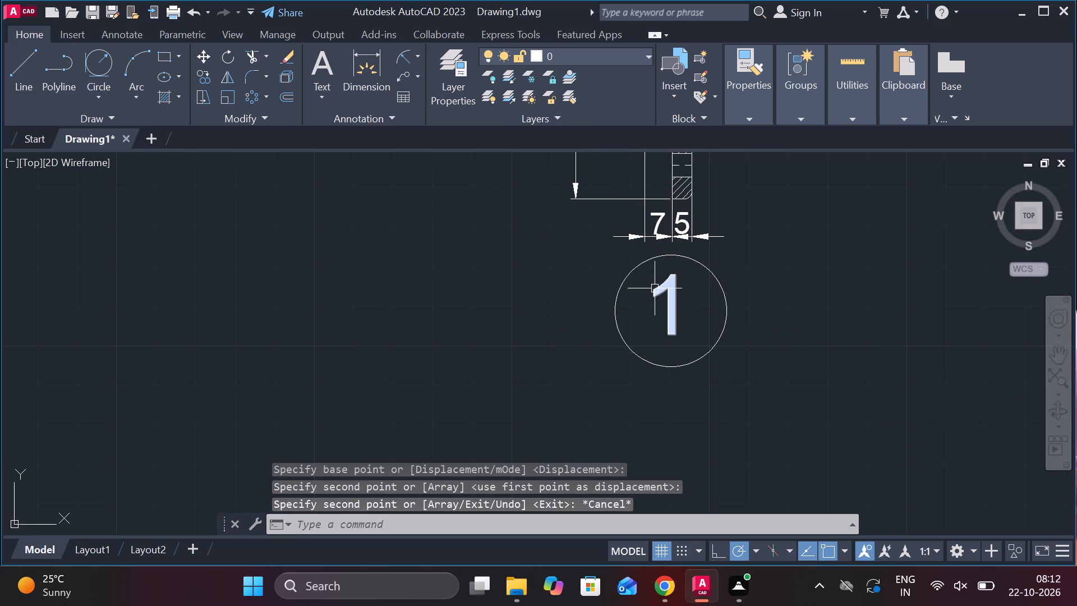
Change the number in the copied circle below the flange section to 4.
{"action": "double_click", "coordinate": [661, 288]}
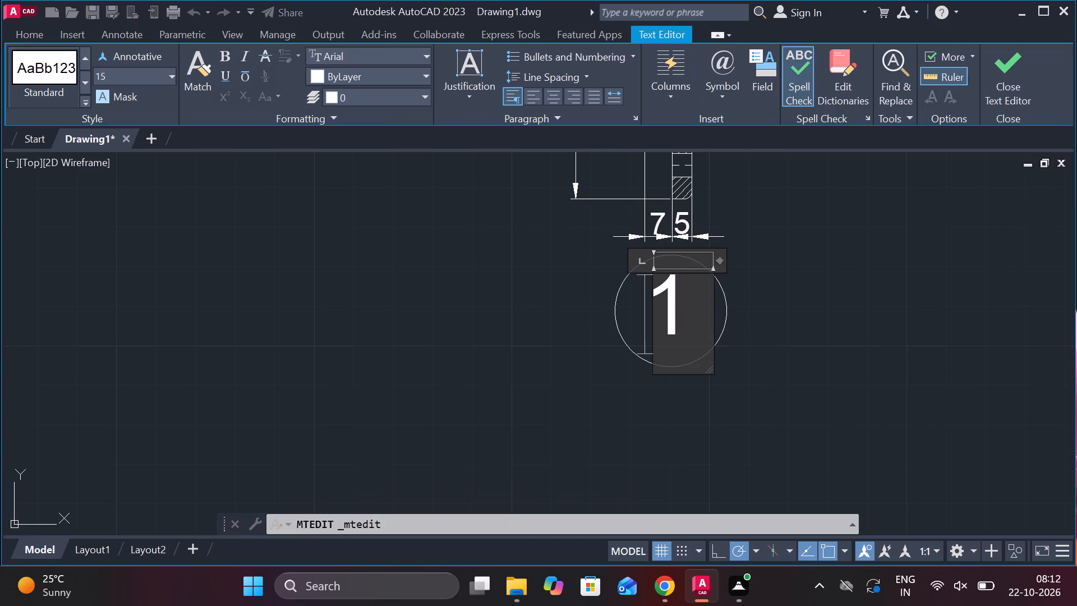
{"action": "key", "text": "Right"}
{"action": "key", "text": "BackSpace"}
{"action": "key", "text": "4"}
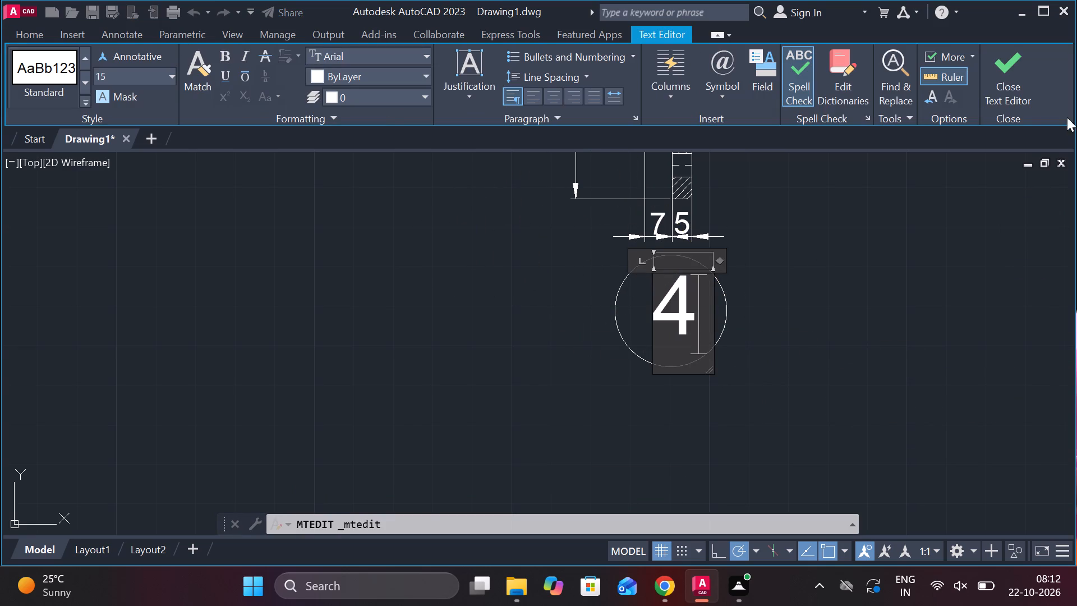
{"action": "left_click", "coordinate": [1009, 77]}
Move the whole flange section with its dimensions, note and number circle into the row beside drawing 3.
{"action": "scroll", "coordinate": [832, 257], "scroll_direction": "down", "scroll_amount": 4}
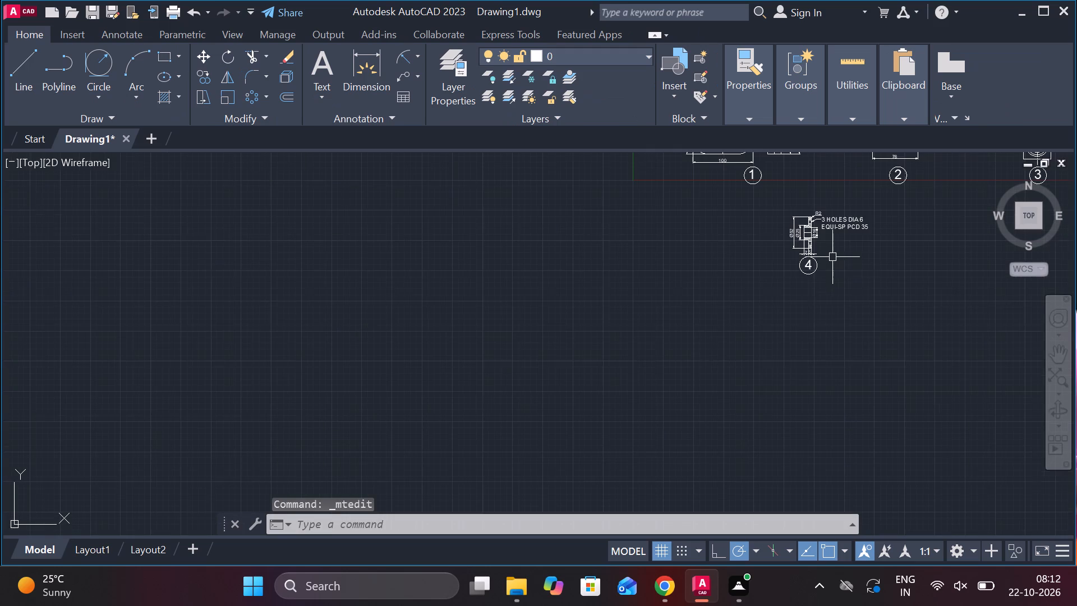
{"action": "scroll", "coordinate": [839, 290], "scroll_direction": "up", "scroll_amount": 1}
{"action": "middle_click_drag", "start_coordinate": [712, 355], "coordinate": [593, 430]}
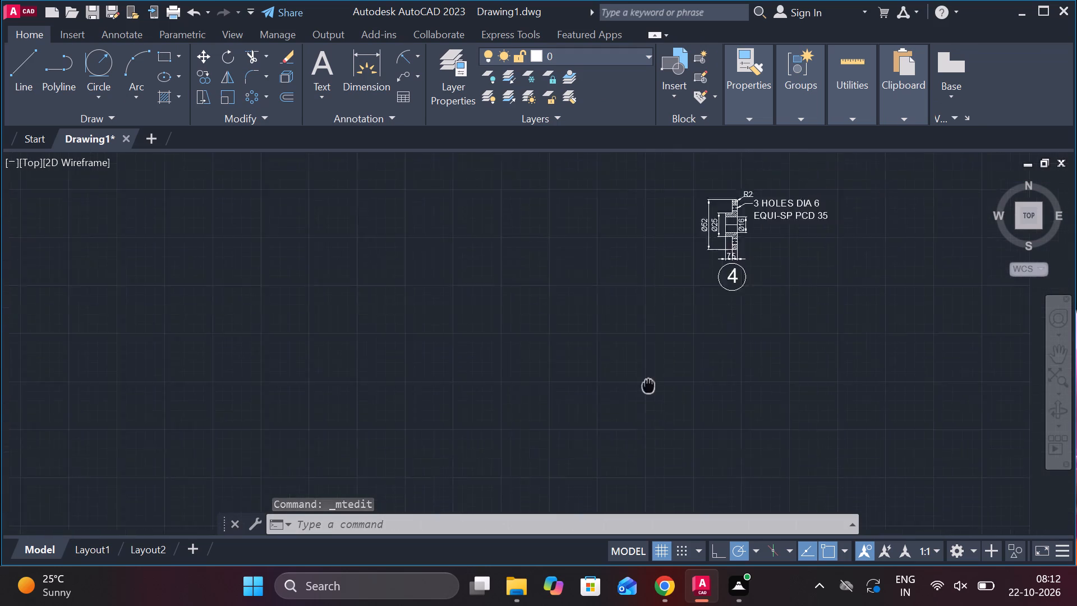
{"action": "middle_click_drag", "start_coordinate": [593, 430], "coordinate": [557, 456]}
{"action": "middle_click_drag", "start_coordinate": [745, 362], "coordinate": [558, 397]}
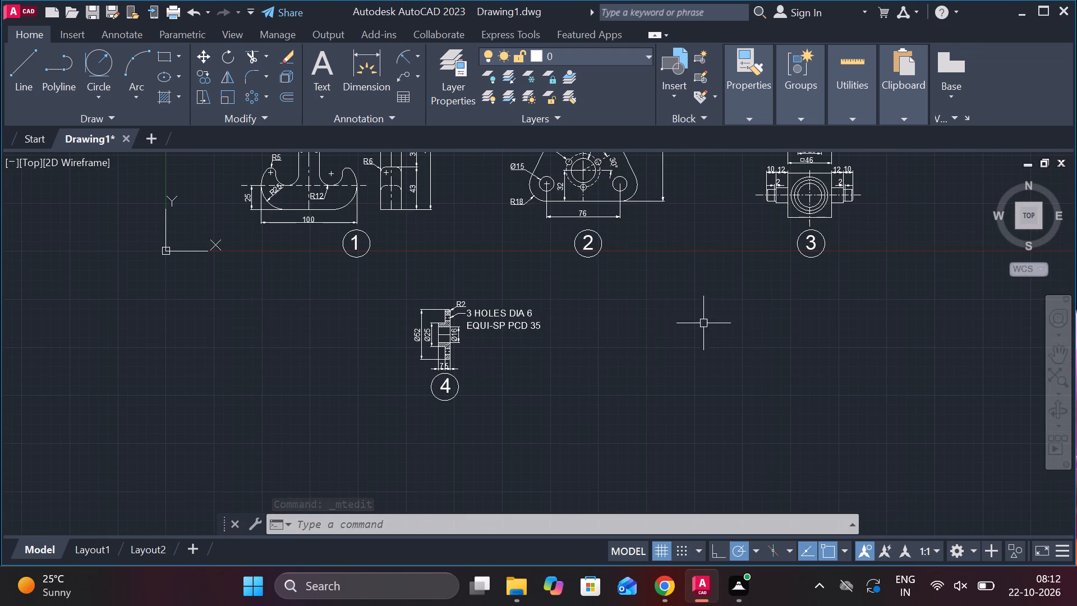
{"action": "left_click", "coordinate": [353, 272]}
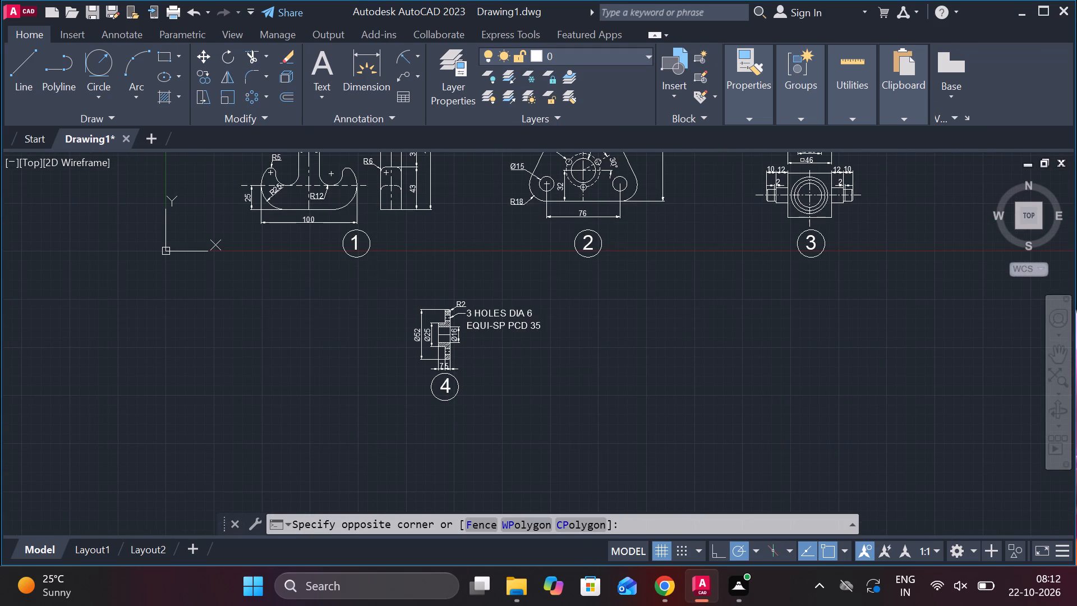
{"action": "left_click", "coordinate": [568, 438]}
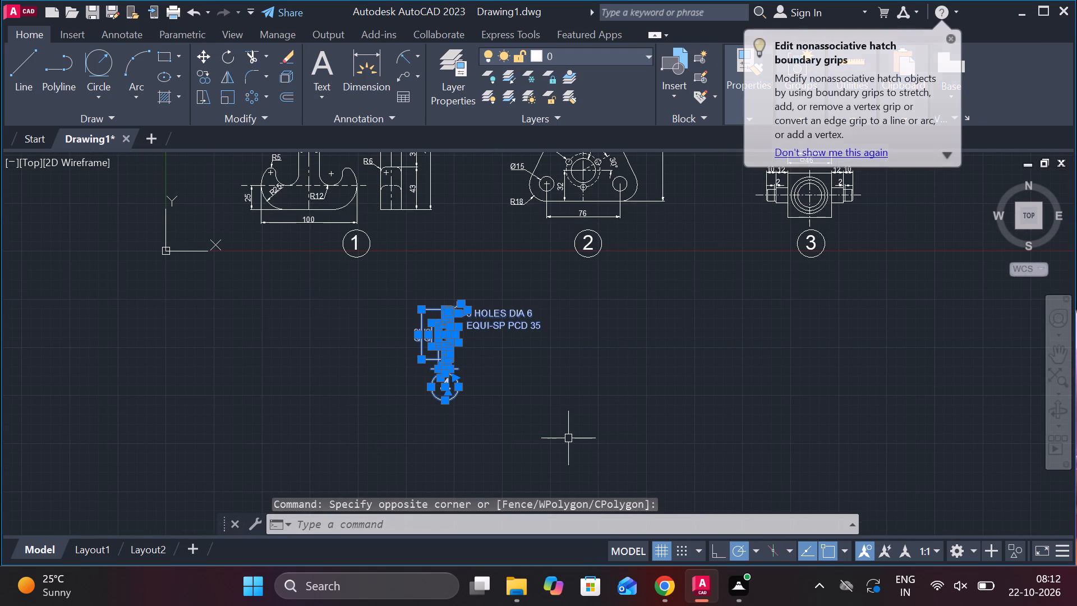
{"action": "key", "text": "m"}
{"action": "key", "text": "Return"}
{"action": "left_click", "coordinate": [562, 419]}
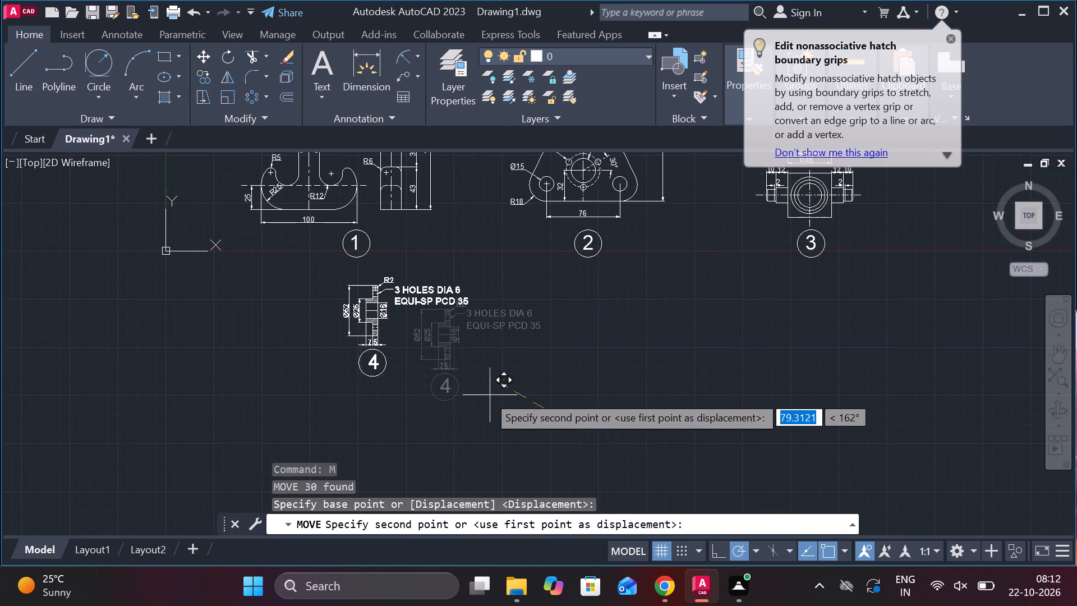
{"action": "scroll", "coordinate": [605, 403], "scroll_direction": "down", "scroll_amount": 2}
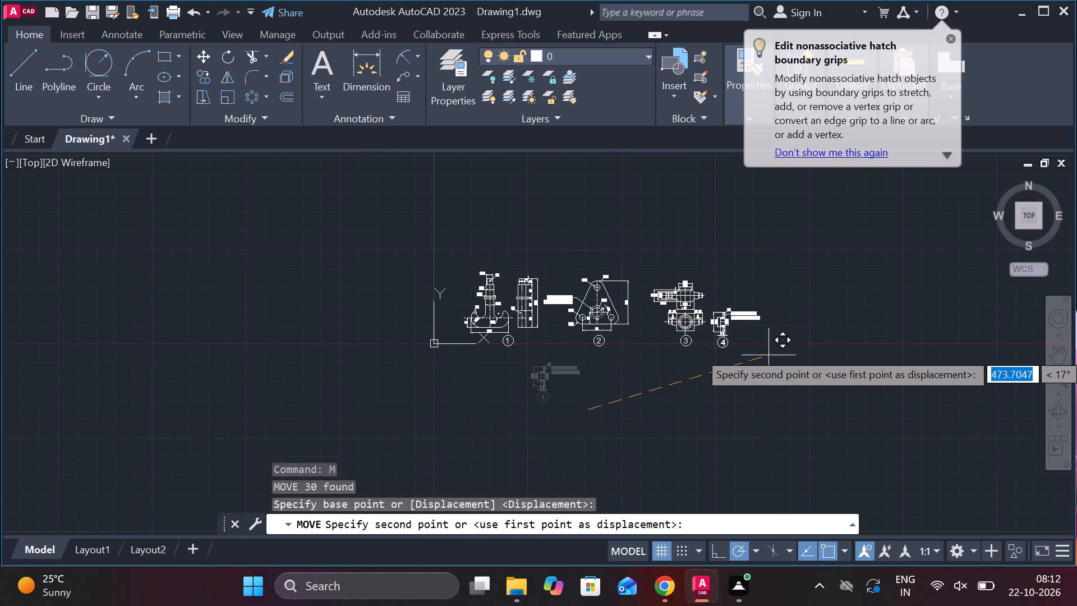
{"action": "scroll", "coordinate": [779, 337], "scroll_direction": "up", "scroll_amount": 2}
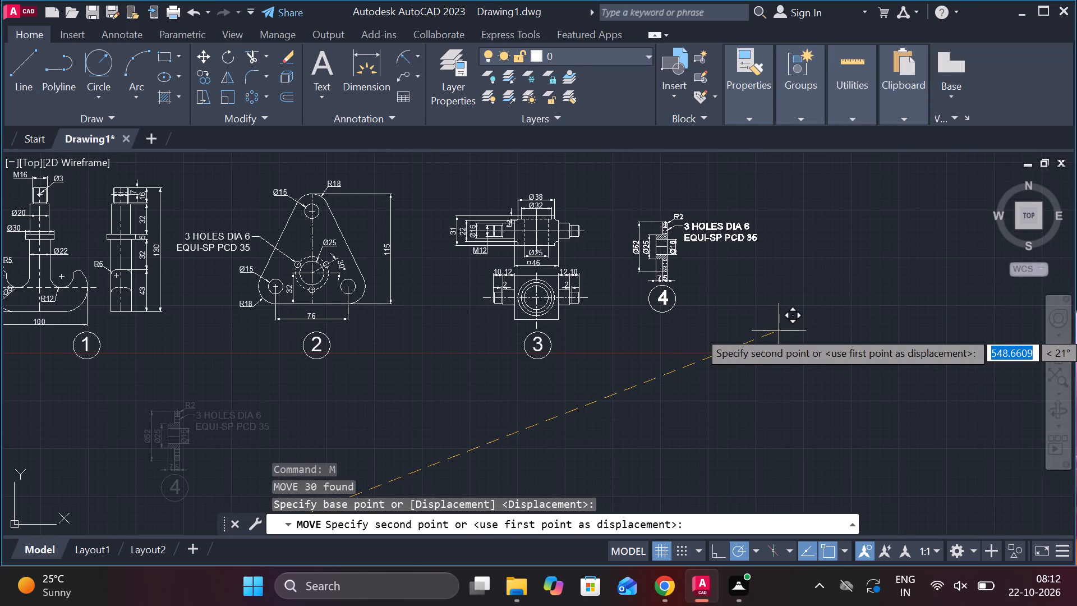
{"action": "left_click", "coordinate": [780, 329]}
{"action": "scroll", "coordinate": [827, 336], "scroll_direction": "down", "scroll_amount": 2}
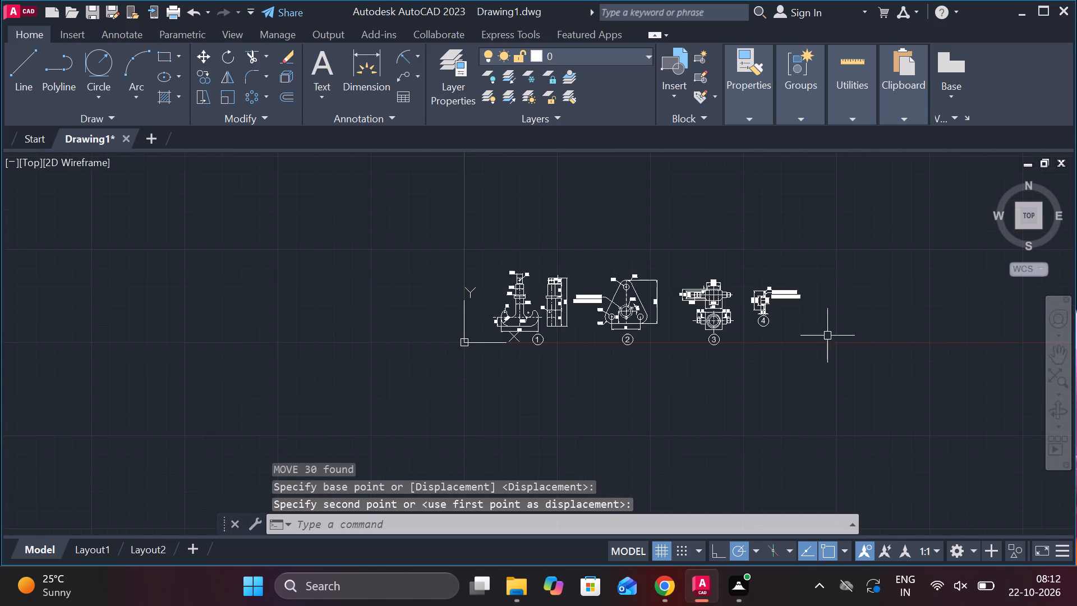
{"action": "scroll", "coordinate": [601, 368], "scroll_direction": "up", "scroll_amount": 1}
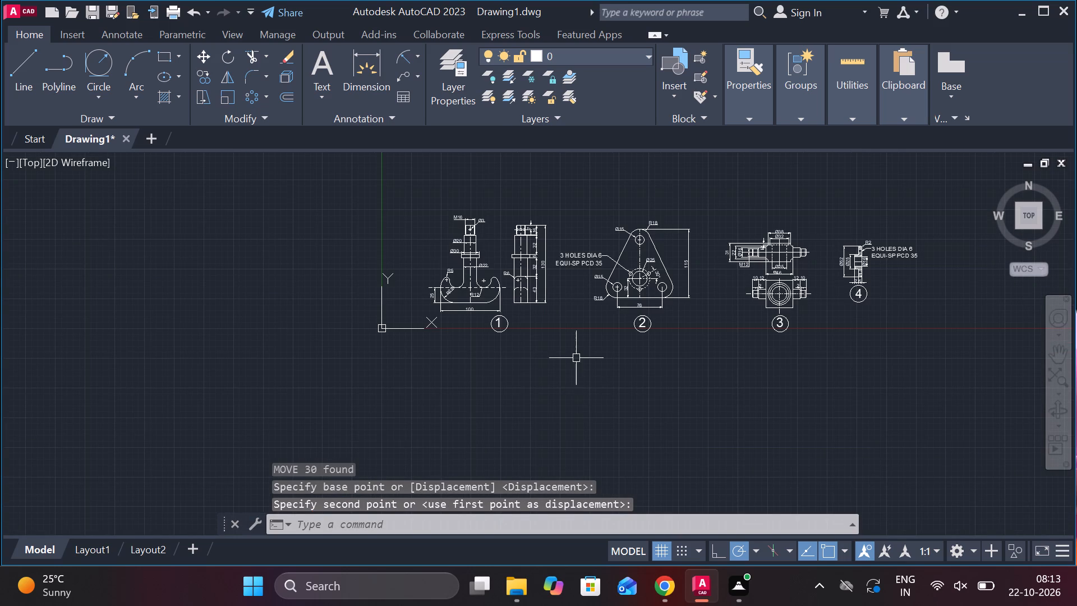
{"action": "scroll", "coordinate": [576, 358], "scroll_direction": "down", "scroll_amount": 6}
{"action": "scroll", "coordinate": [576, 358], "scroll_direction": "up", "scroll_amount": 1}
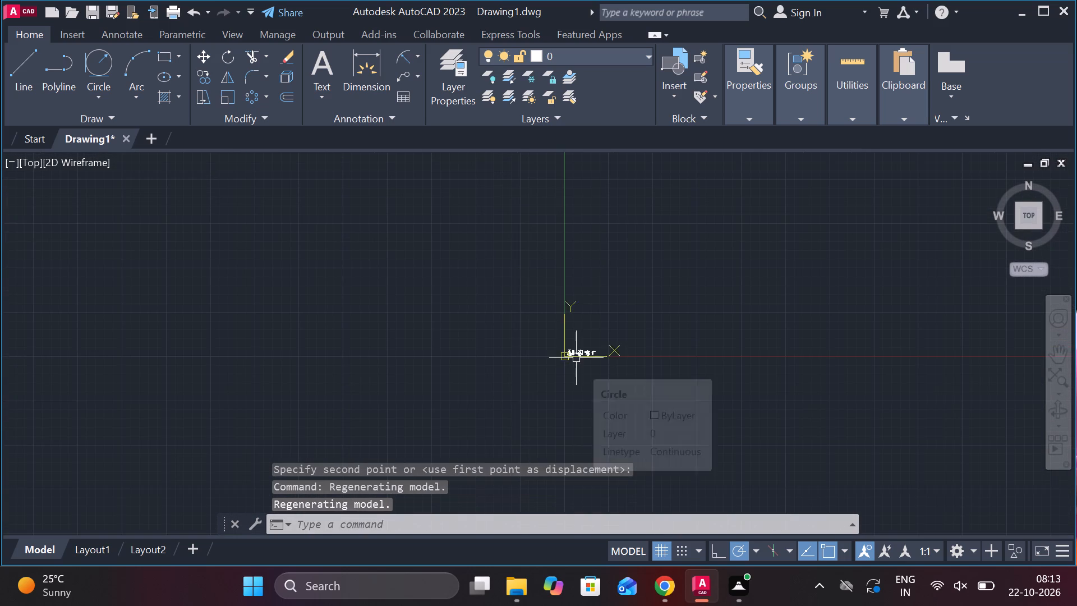
Draw the top, right and bottom sides of a 46 by 22 rectangle as connected lines in the empty area below drawing 1.
{"action": "scroll", "coordinate": [576, 358], "scroll_direction": "up", "scroll_amount": 8}
{"action": "scroll", "coordinate": [576, 358], "scroll_direction": "down", "scroll_amount": 2}
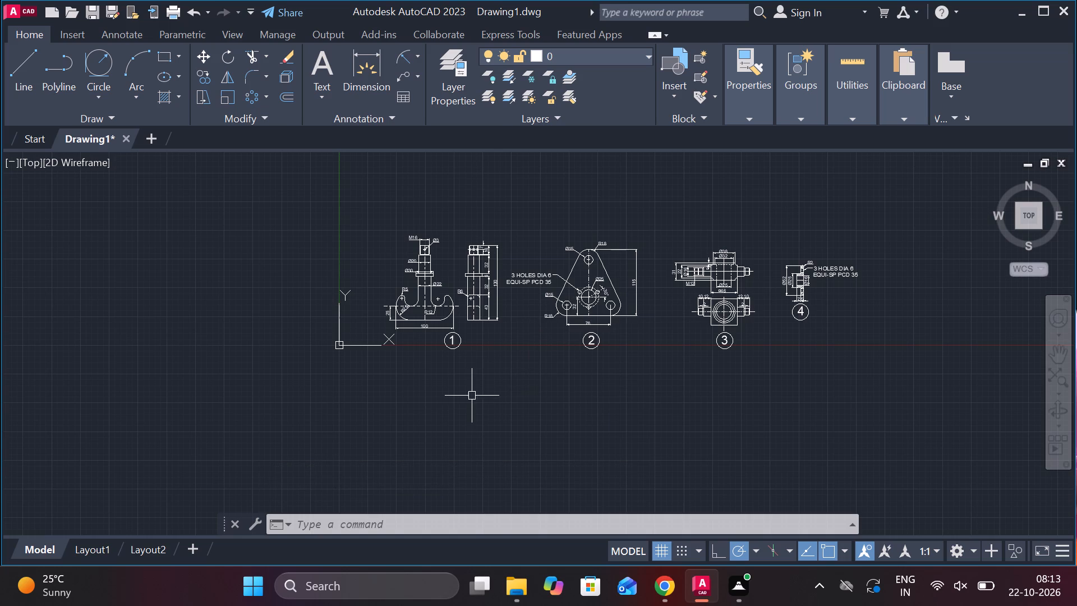
{"action": "middle_click_drag", "start_coordinate": [491, 382], "coordinate": [533, 335]}
{"action": "scroll", "coordinate": [475, 366], "scroll_direction": "up", "scroll_amount": 1}
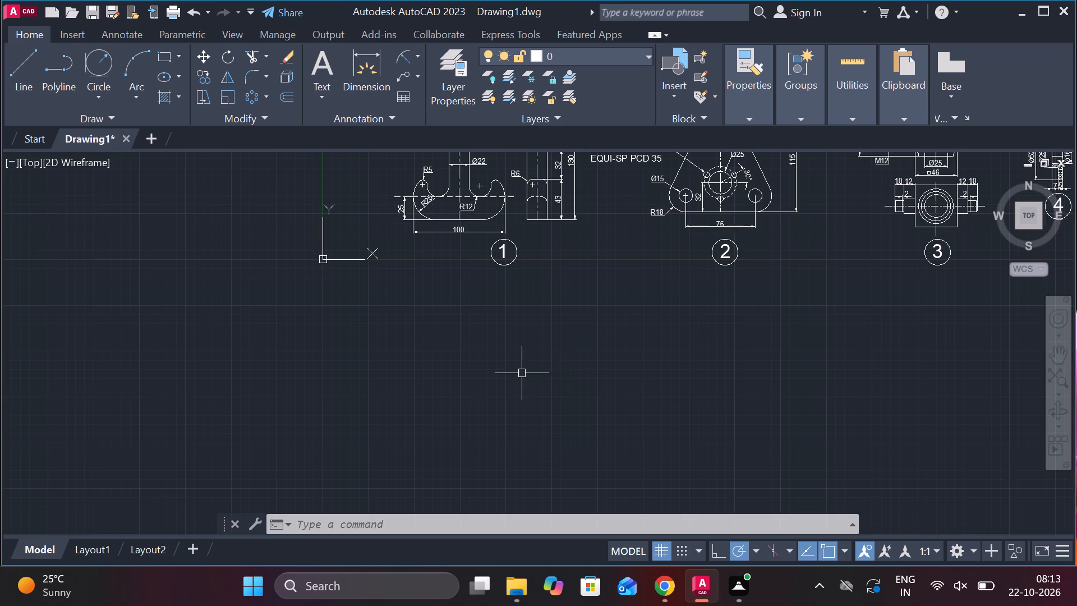
{"action": "key", "text": "l"}
{"action": "key", "text": "Return"}
{"action": "left_click", "coordinate": [513, 324]}
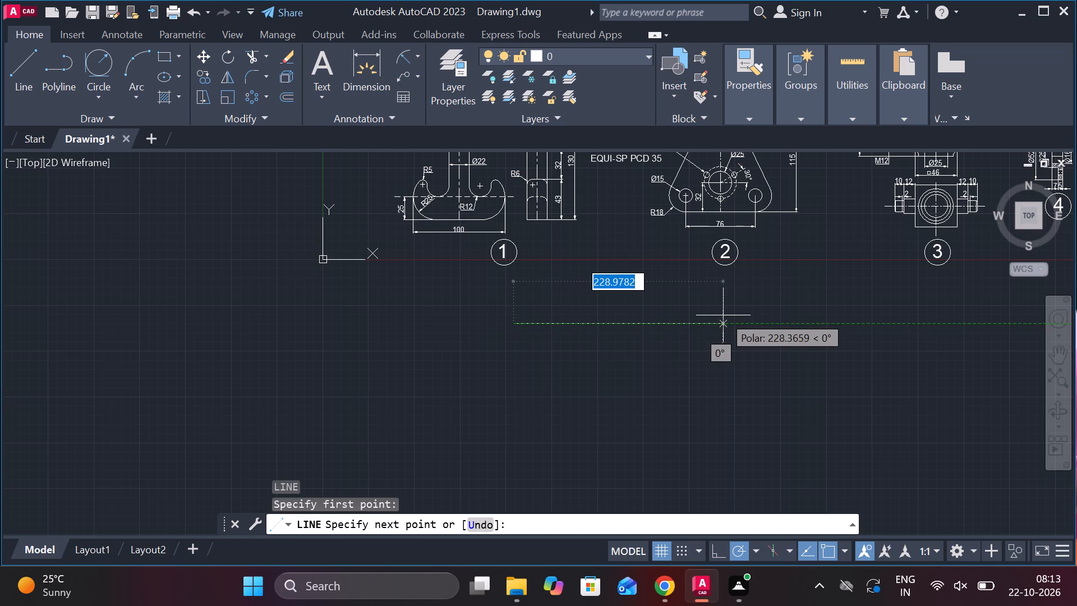
{"action": "type", "text": "46"}
{"action": "key", "text": "space"}
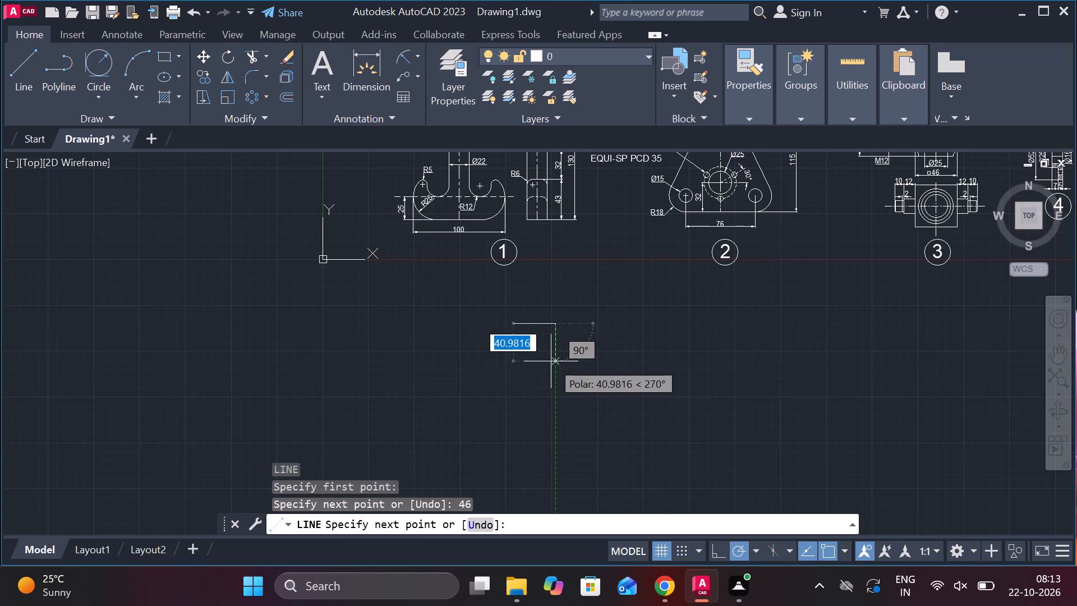
{"action": "type", "text": "22"}
{"action": "key", "text": "space"}
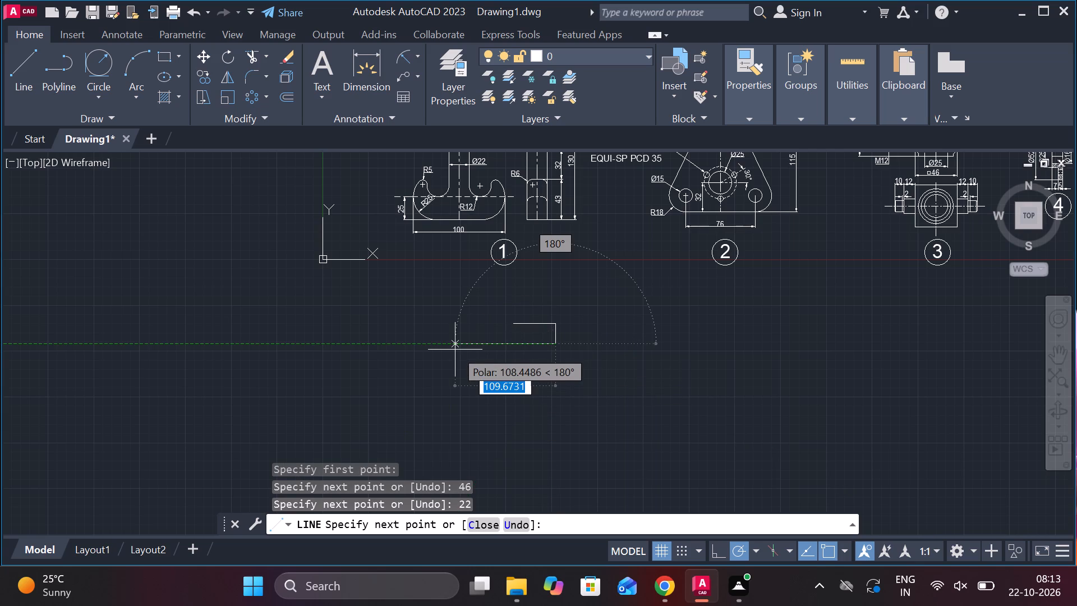
{"action": "type", "text": "46"}
{"action": "key", "text": "space"}
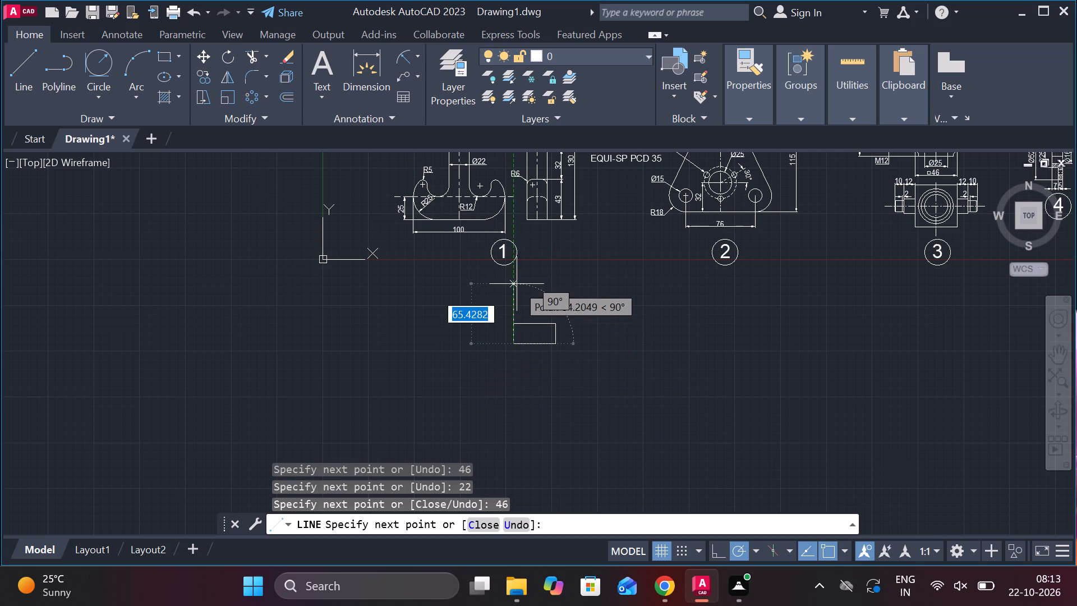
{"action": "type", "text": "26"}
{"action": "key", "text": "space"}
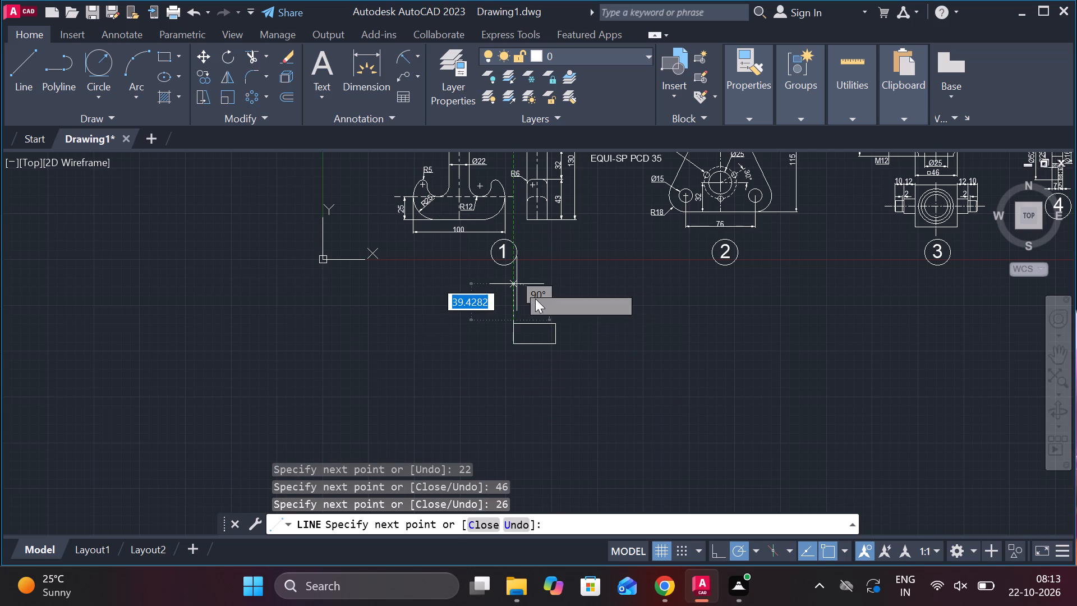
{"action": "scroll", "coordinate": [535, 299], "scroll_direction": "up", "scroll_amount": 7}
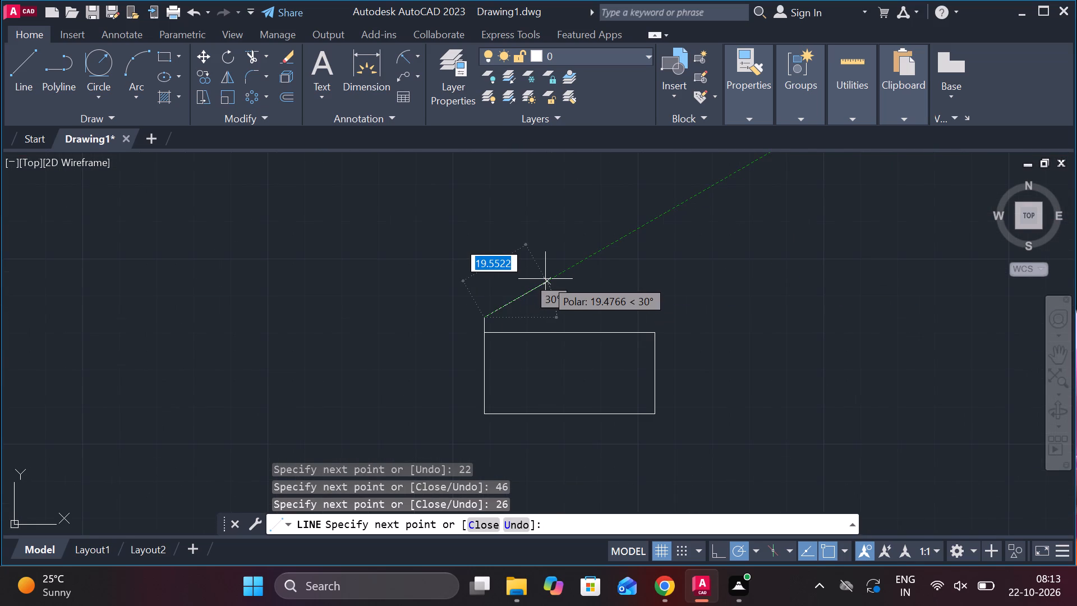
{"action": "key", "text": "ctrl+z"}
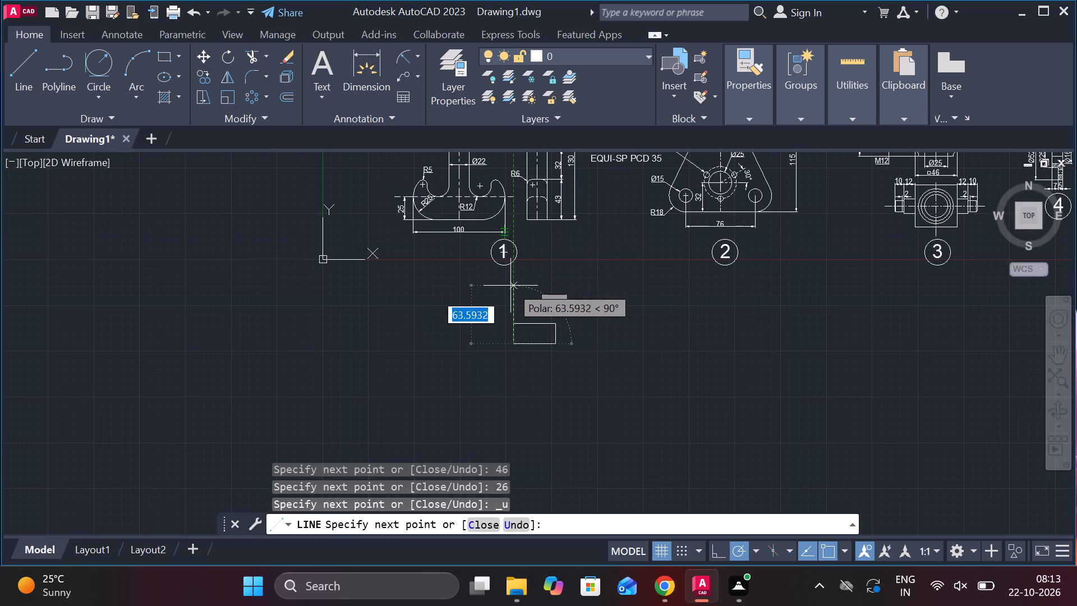
Close the rectangle with a 22-long vertical line up its left side and end the line.
{"action": "type", "text": "22"}
{"action": "key", "text": "space"}
{"action": "scroll", "coordinate": [566, 328], "scroll_direction": "up", "scroll_amount": 3}
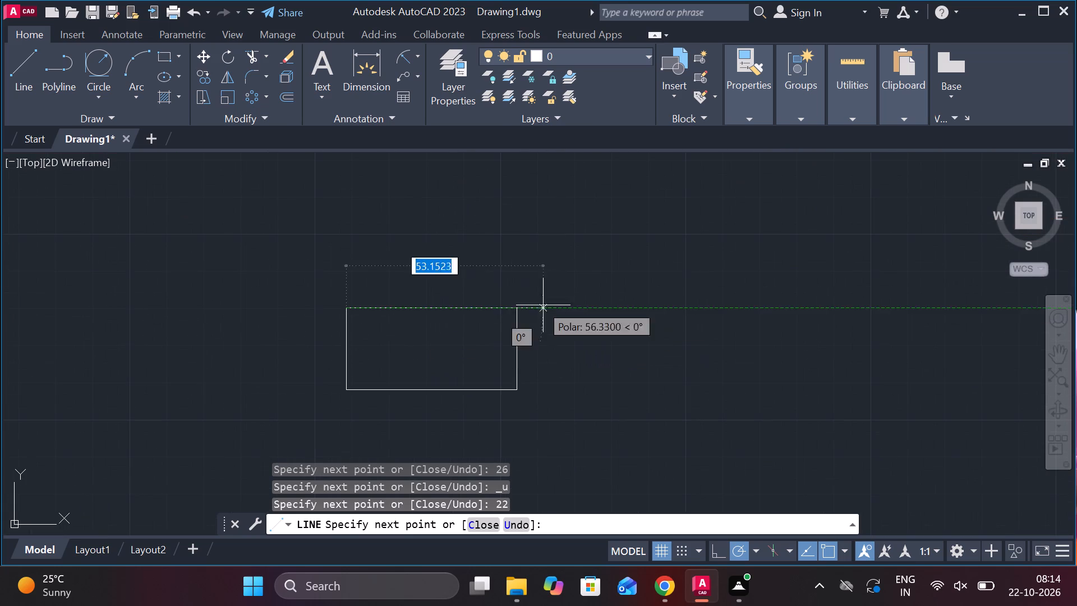
{"action": "key", "text": "Escape"}
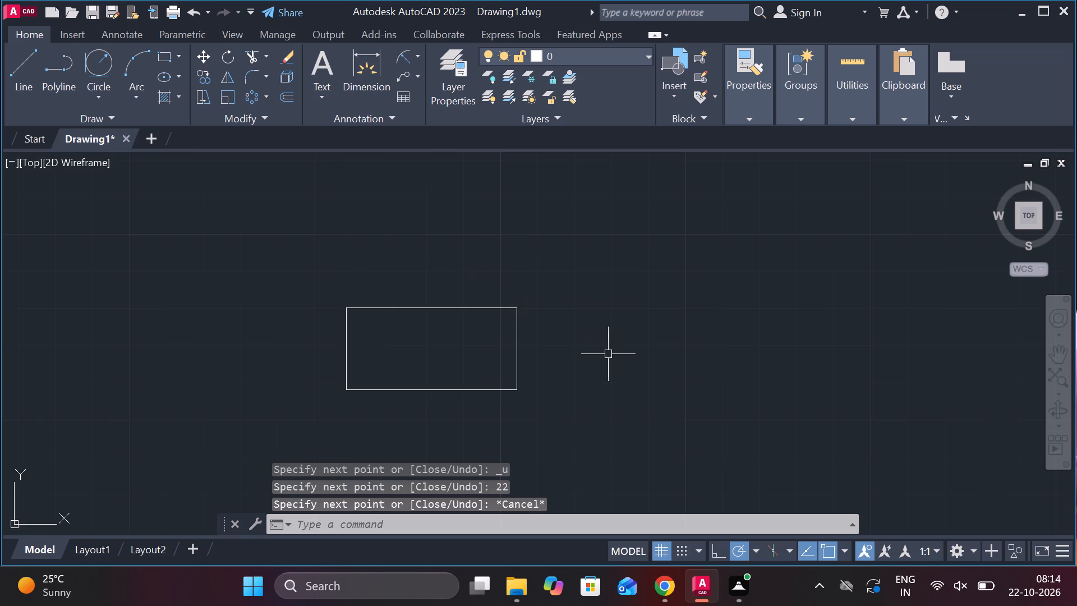
Draw a horizontal centre line through the rectangle's mid-height, extending beyond both its left and right sides.
{"action": "key", "text": "l"}
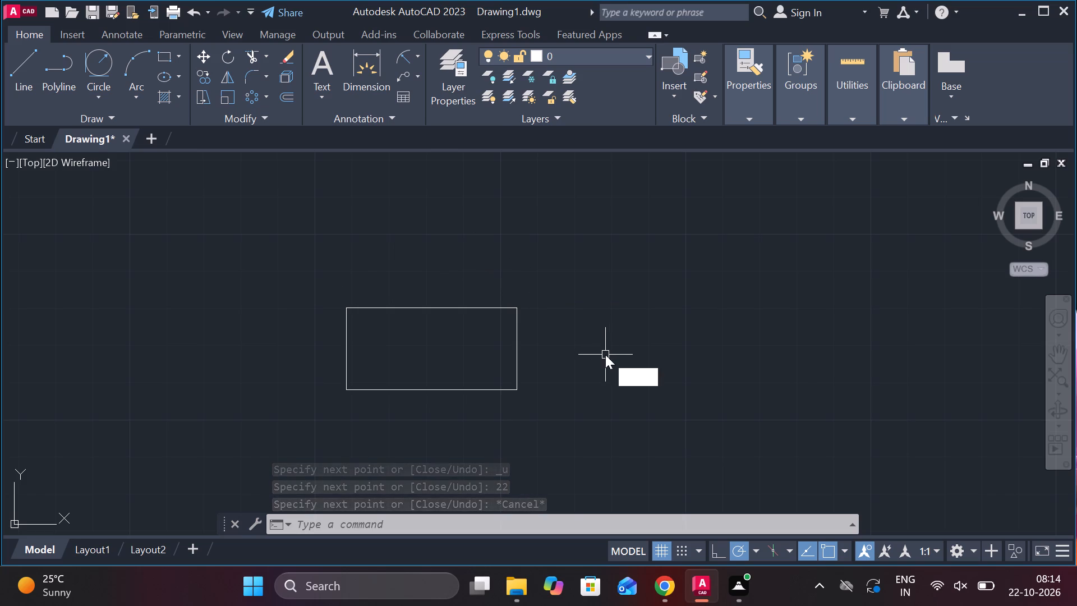
{"action": "key", "text": "Return"}
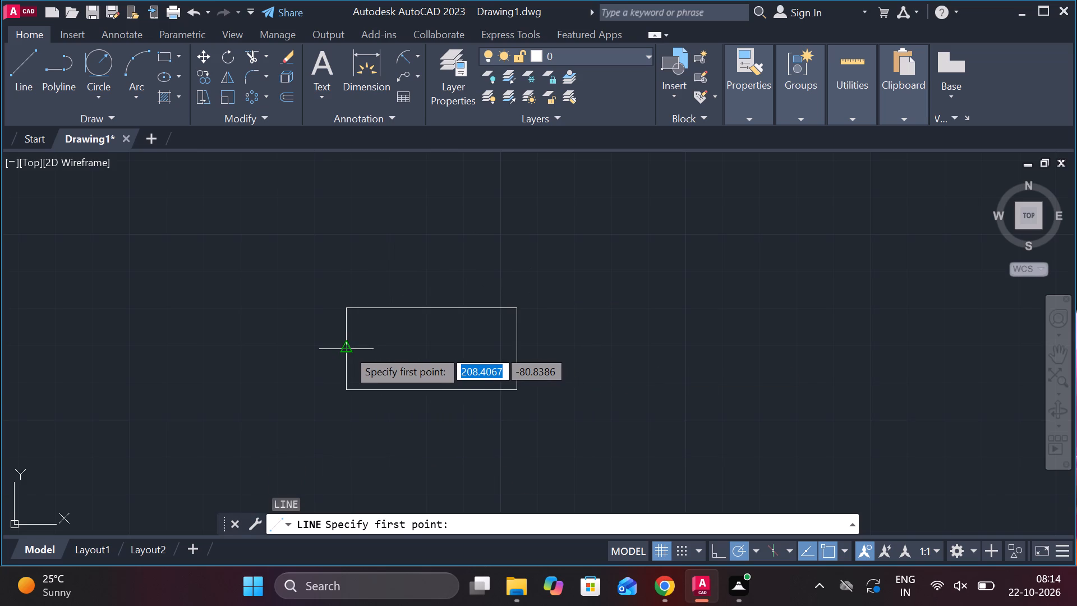
{"action": "left_click", "coordinate": [296, 351]}
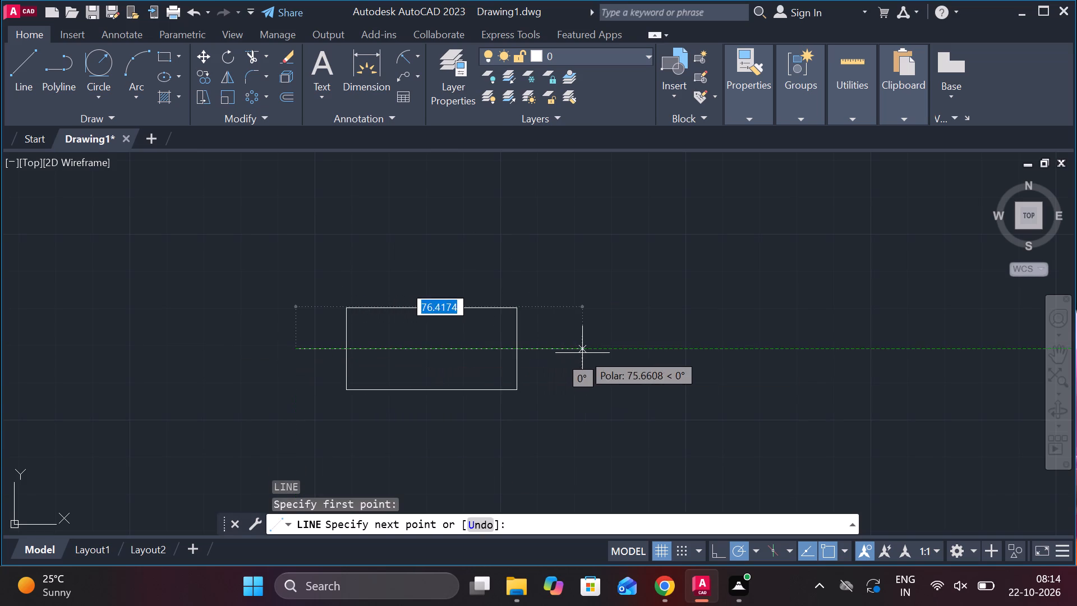
{"action": "left_click", "coordinate": [588, 353]}
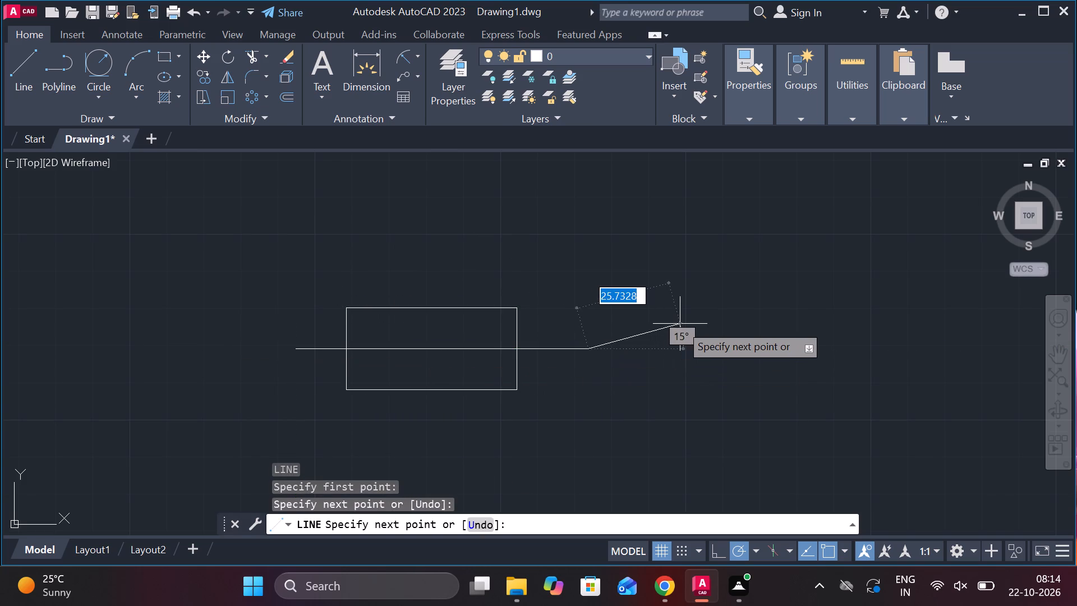
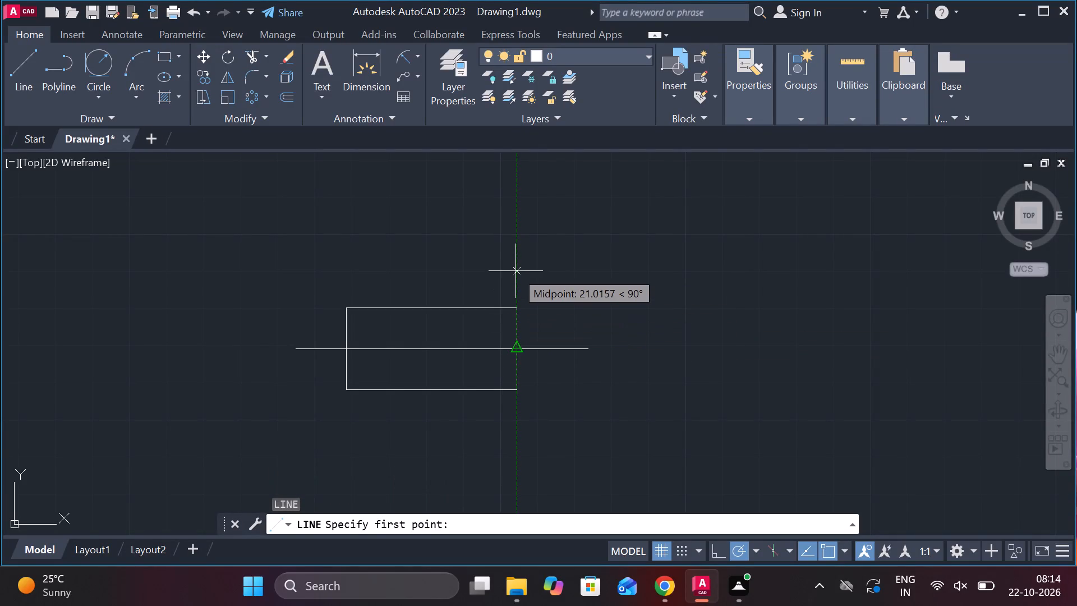
Start a line on the 46 by 22 rectangle's right side, 7.5 above its midpoint.
{"action": "type", "text": "7.5"}
{"action": "key", "text": "Return"}
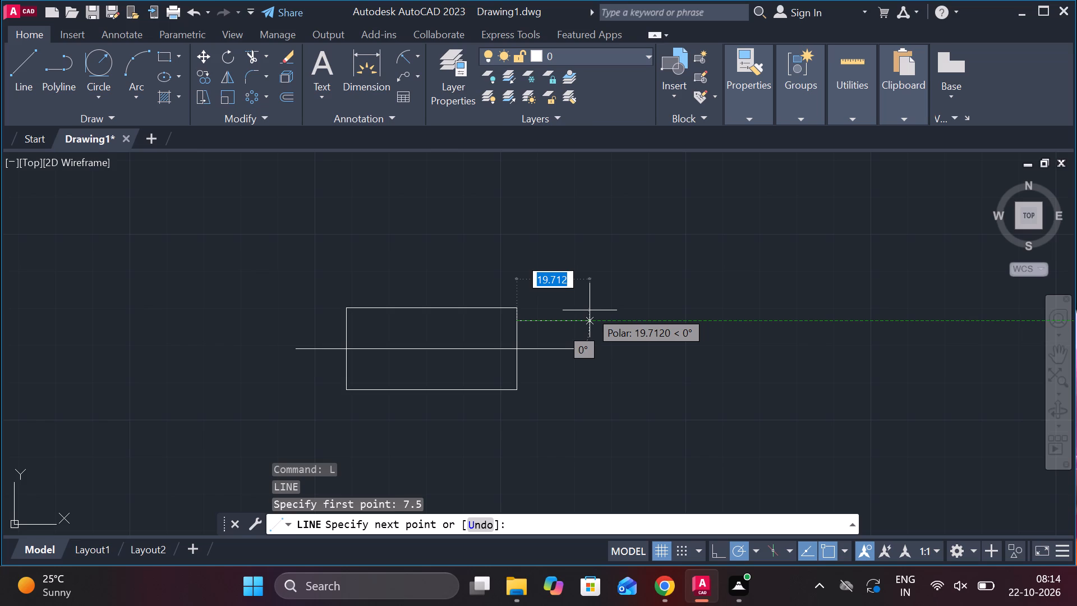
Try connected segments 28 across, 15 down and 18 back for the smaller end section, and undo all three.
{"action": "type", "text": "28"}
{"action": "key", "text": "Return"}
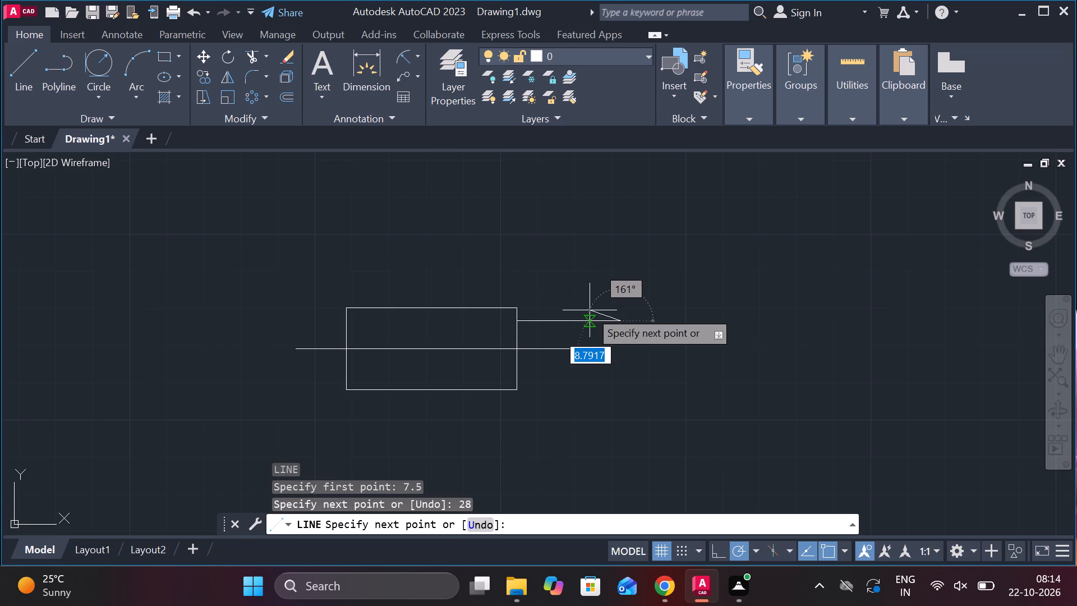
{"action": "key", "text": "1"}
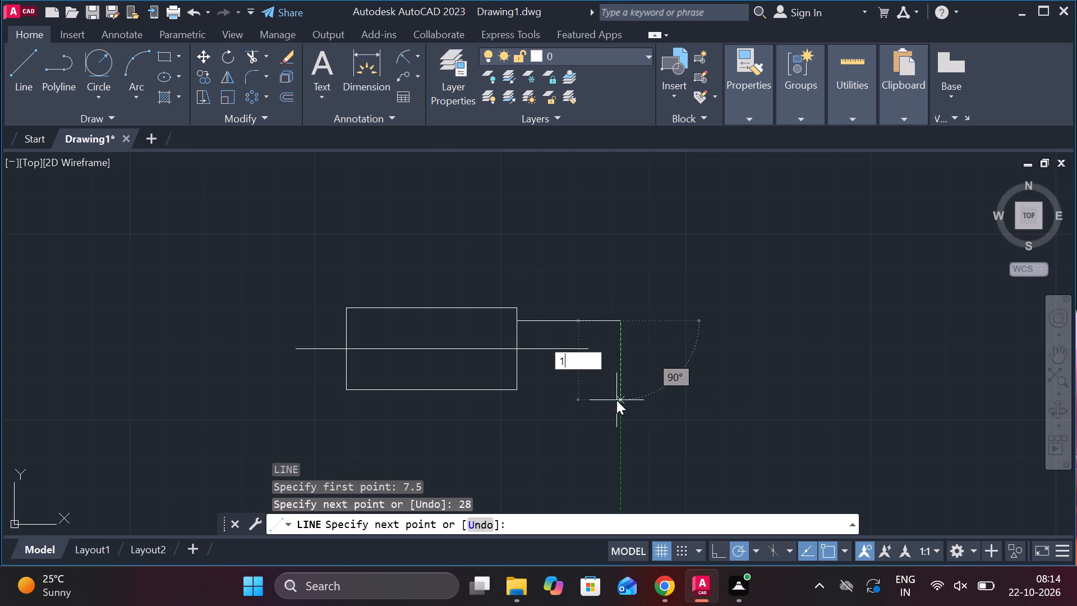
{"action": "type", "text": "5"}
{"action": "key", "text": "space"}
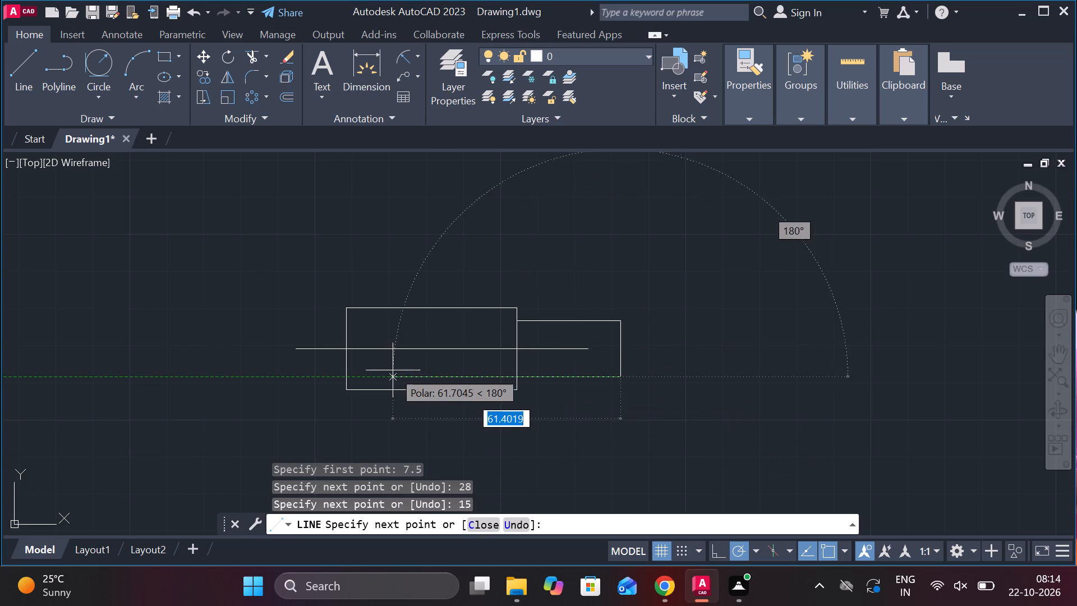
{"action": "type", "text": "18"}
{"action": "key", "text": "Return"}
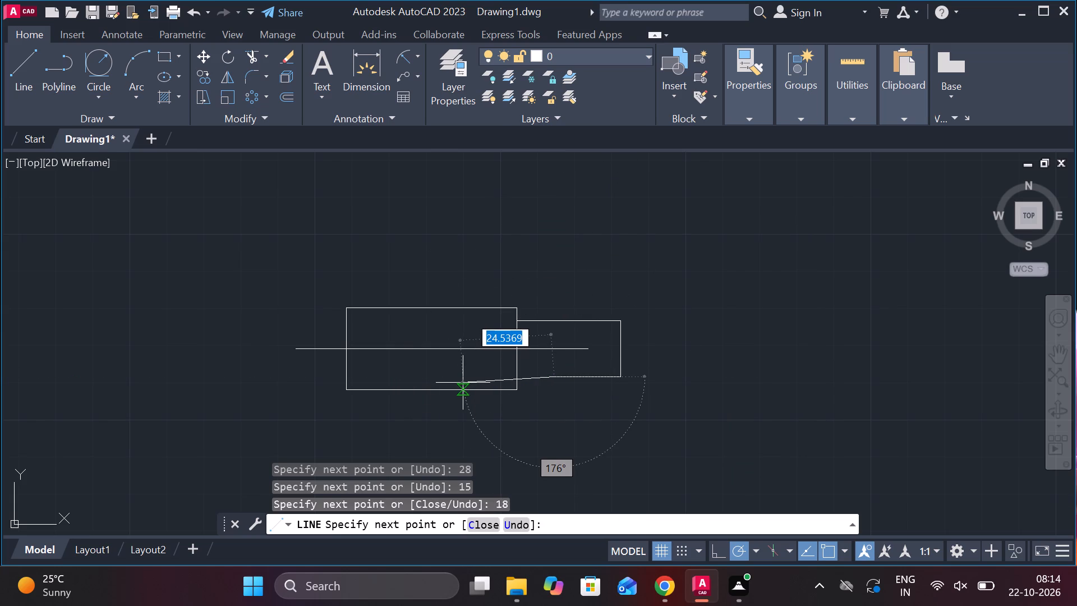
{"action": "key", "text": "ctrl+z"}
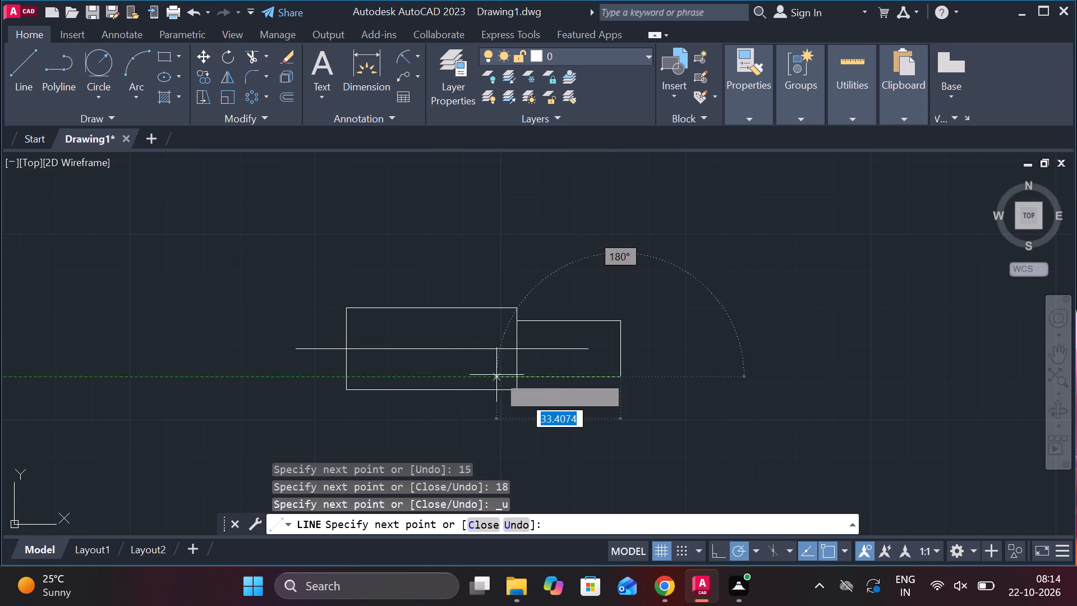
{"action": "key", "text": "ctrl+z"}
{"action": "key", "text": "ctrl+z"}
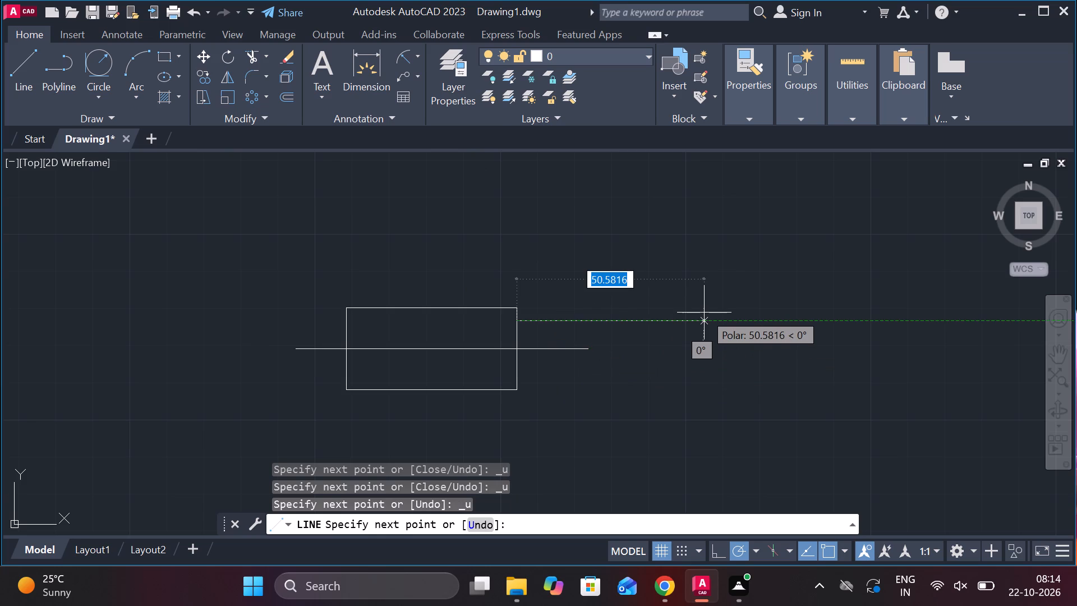
Draw the smaller end section as connected lines: 18 outward, 15 down and 18 back to the large rectangle, and end the line.
{"action": "type", "text": "18"}
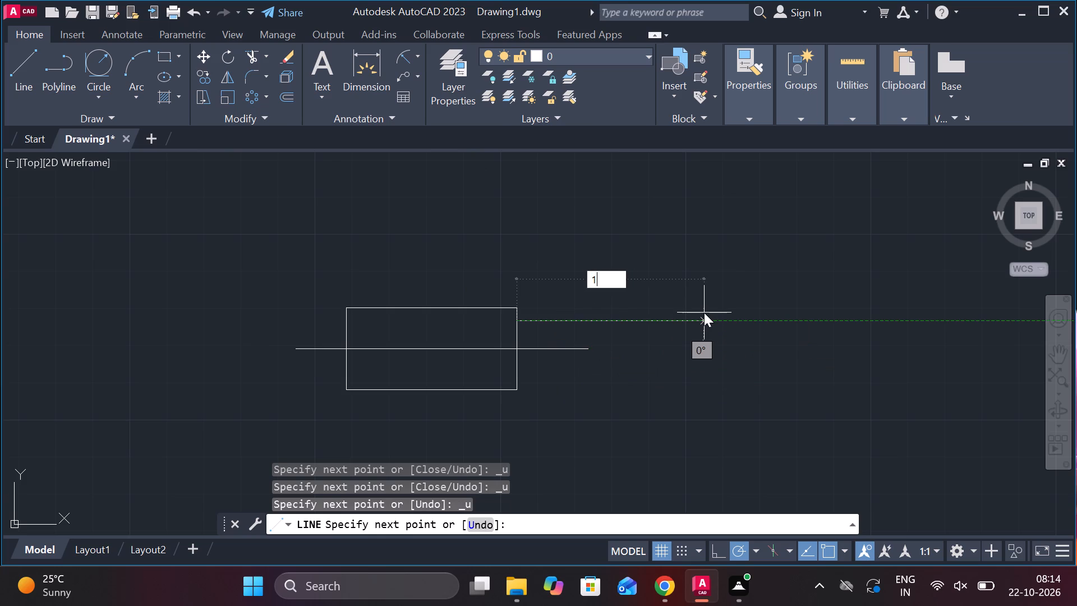
{"action": "key", "text": "Return"}
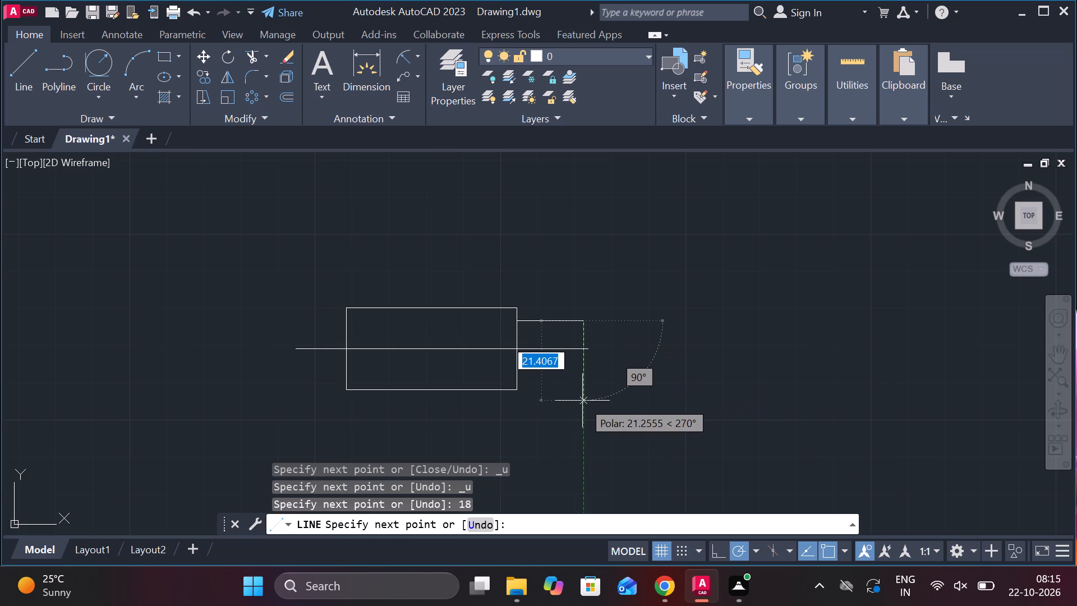
{"action": "type", "text": "15"}
{"action": "key", "text": "Return"}
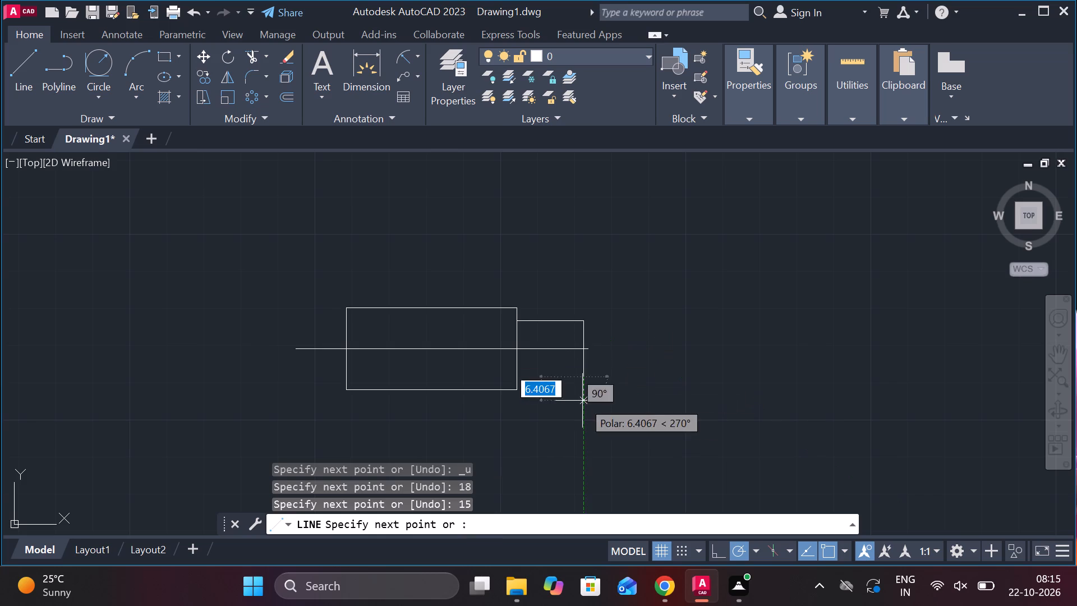
{"action": "type", "text": "18"}
{"action": "key", "text": "Return"}
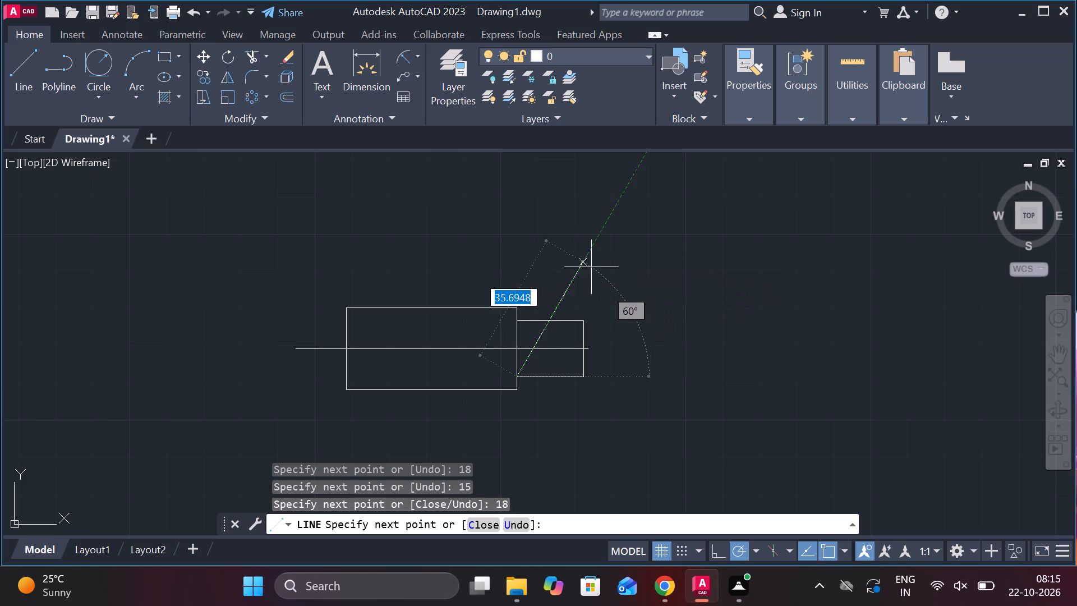
{"action": "key", "text": "Escape"}
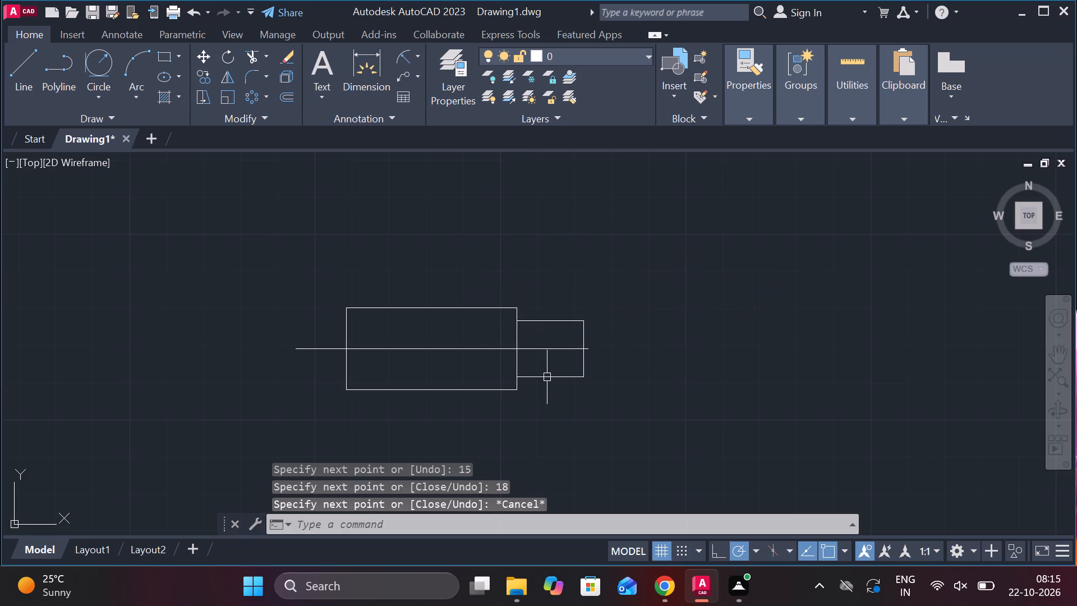
Draw a separate vertical line where the two rectangles meet, spanning the smaller section's top and bottom corners.
{"action": "scroll", "coordinate": [527, 336], "scroll_direction": "up", "scroll_amount": 1}
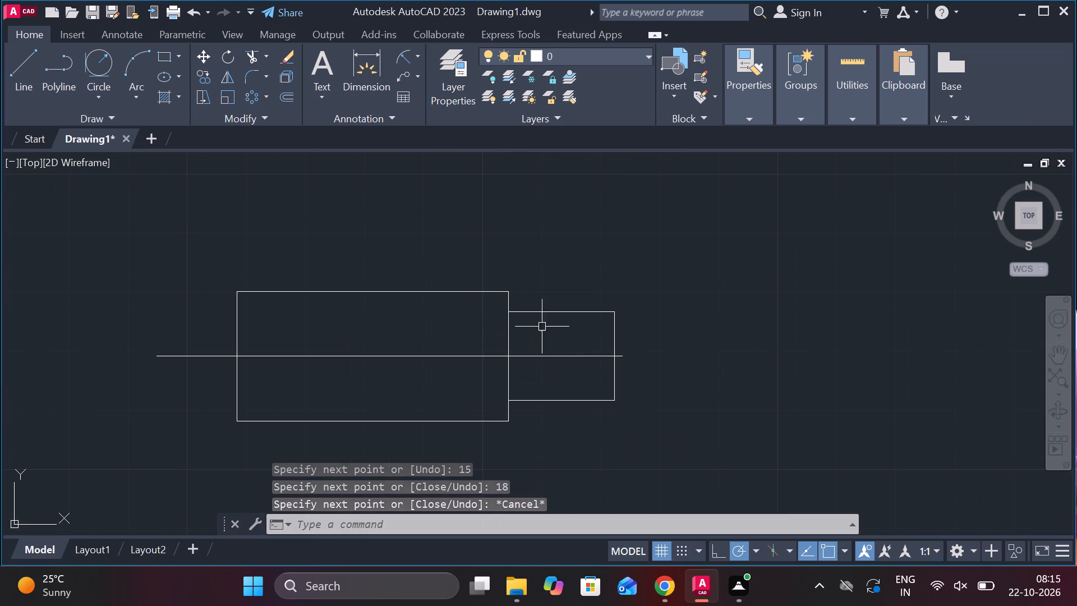
{"action": "key", "text": "l"}
{"action": "key", "text": "Return"}
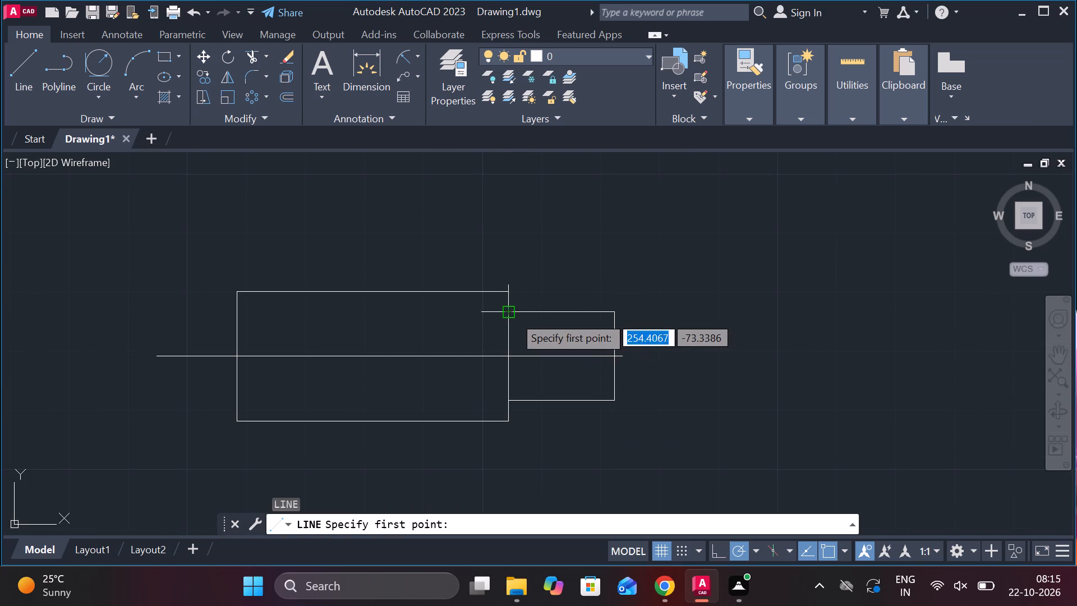
{"action": "left_click", "coordinate": [513, 315]}
{"action": "left_click", "coordinate": [503, 402]}
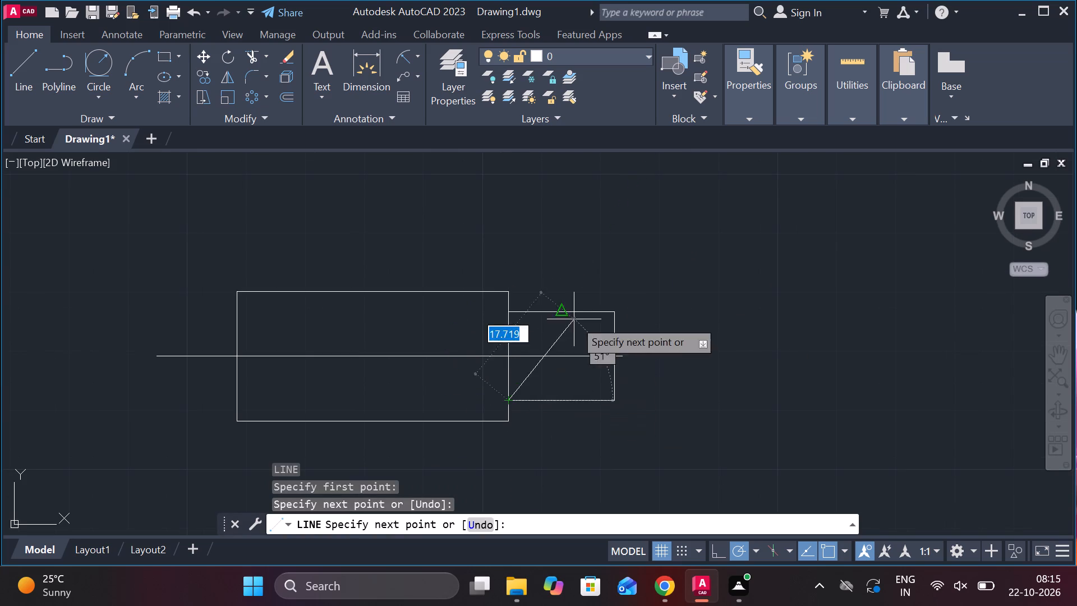
{"action": "key", "text": "Escape"}
Offset the vertical line at the joint by 5 into the smaller section.
{"action": "left_click", "coordinate": [506, 329]}
{"action": "key", "text": "o"}
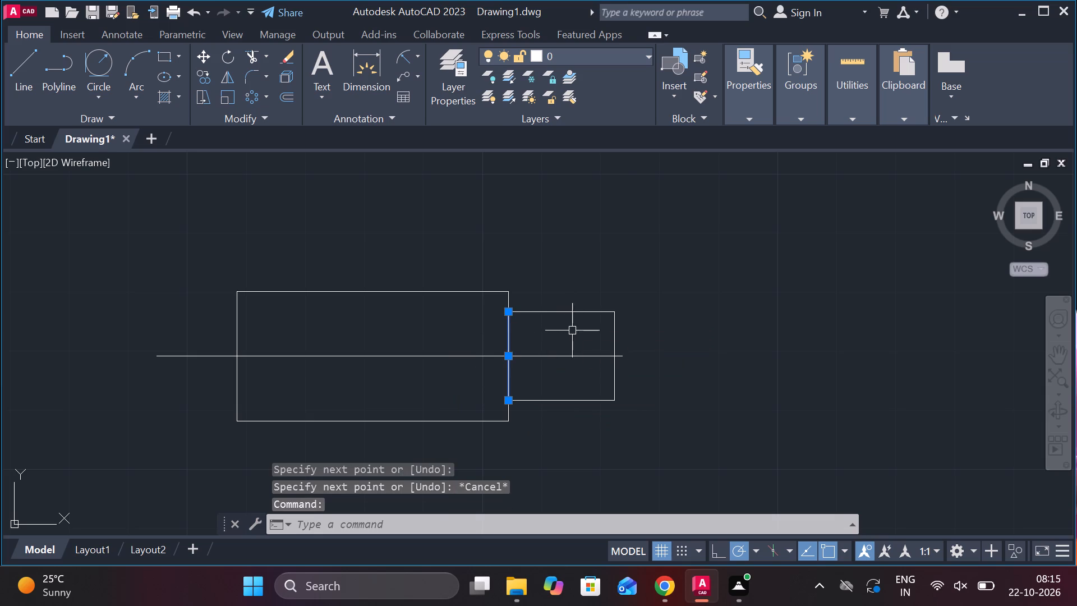
{"action": "key", "text": "Return"}
{"action": "key", "text": "Return"}
{"action": "key", "text": "5"}
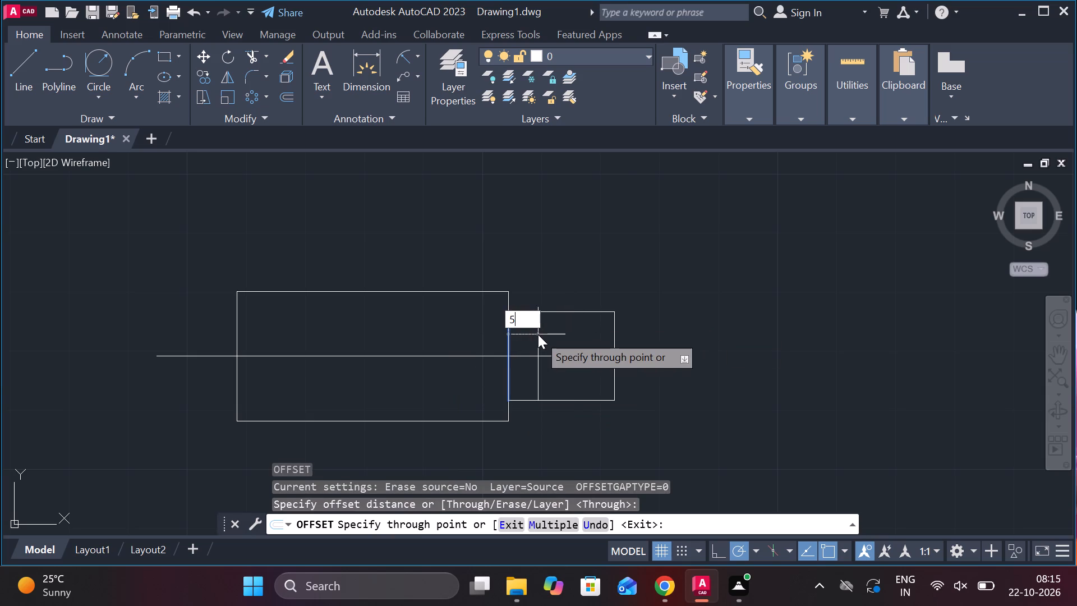
{"action": "key", "text": "Return"}
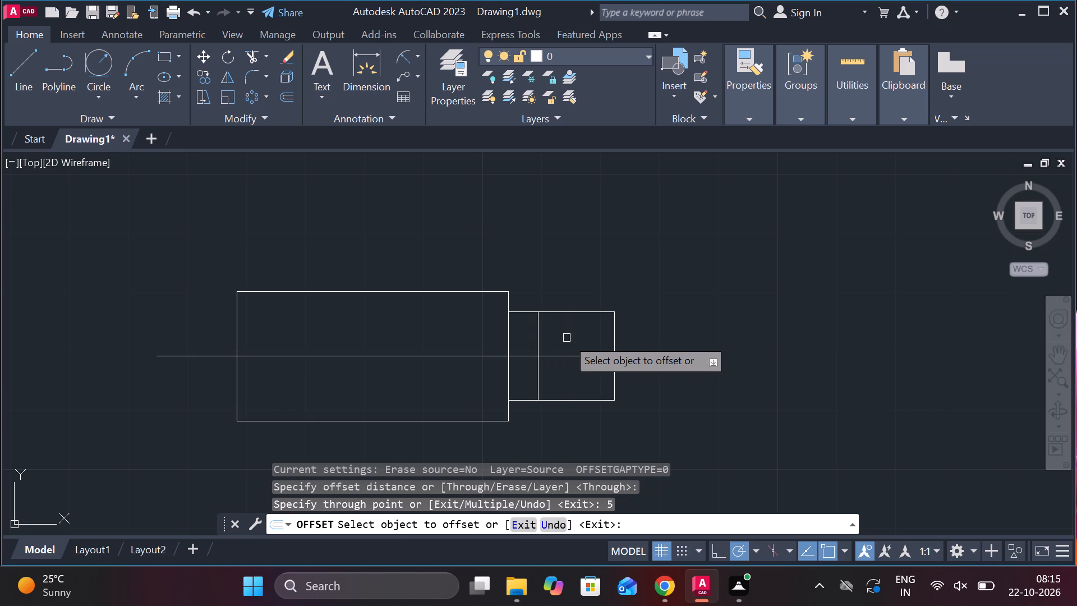
Offset the smaller section's end line 1 outward and its top and bottom edges 1 inward.
{"action": "scroll", "coordinate": [569, 342], "scroll_direction": "up", "scroll_amount": 1}
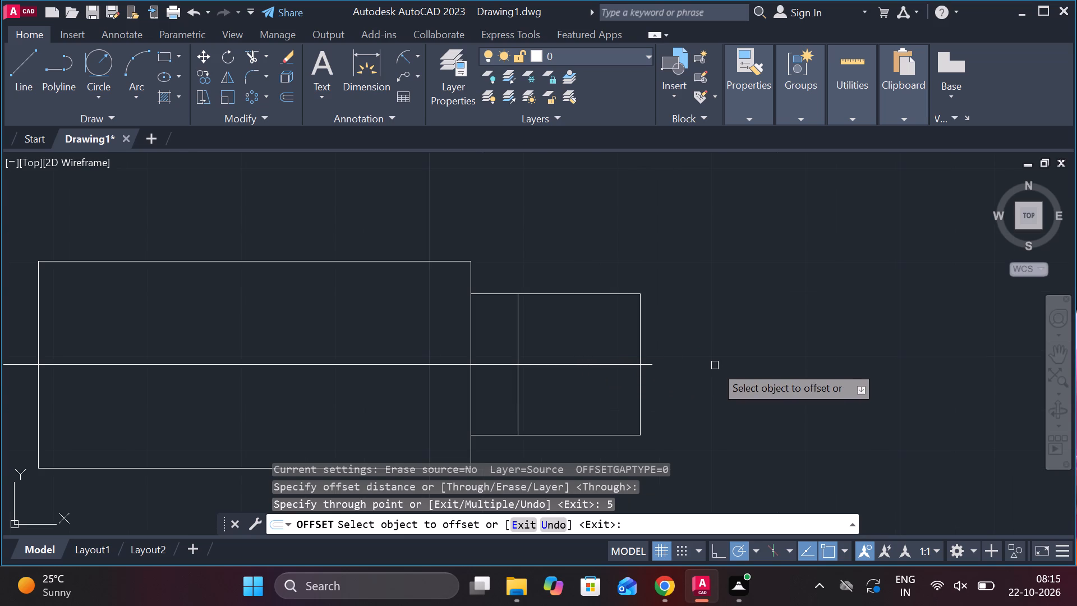
{"action": "left_click", "coordinate": [637, 319]}
{"action": "type", "text": "1"}
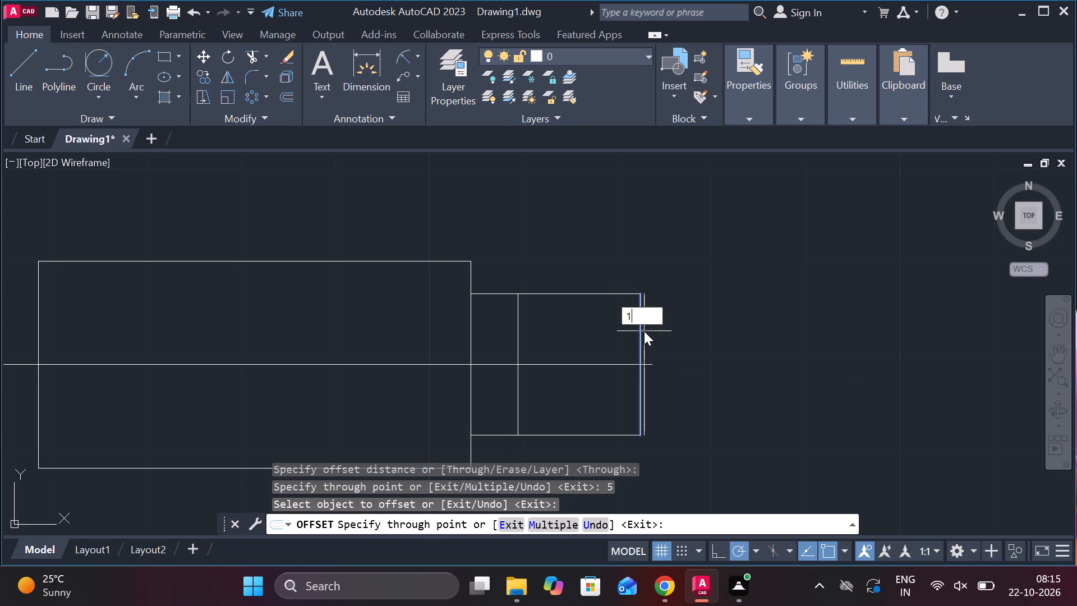
{"action": "key", "text": "space"}
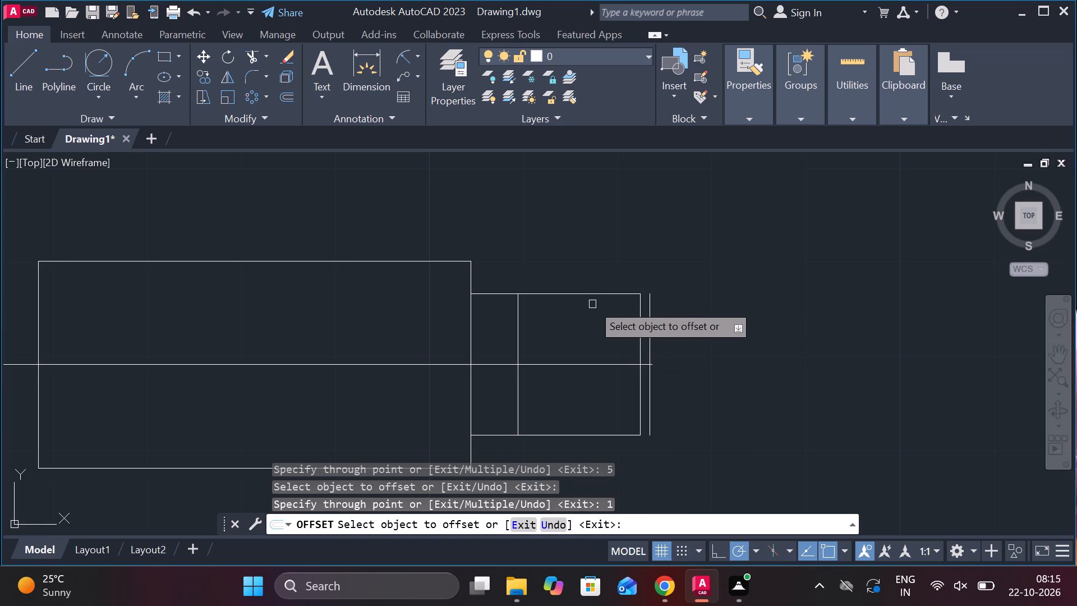
{"action": "left_click", "coordinate": [586, 296]}
{"action": "type", "text": "1"}
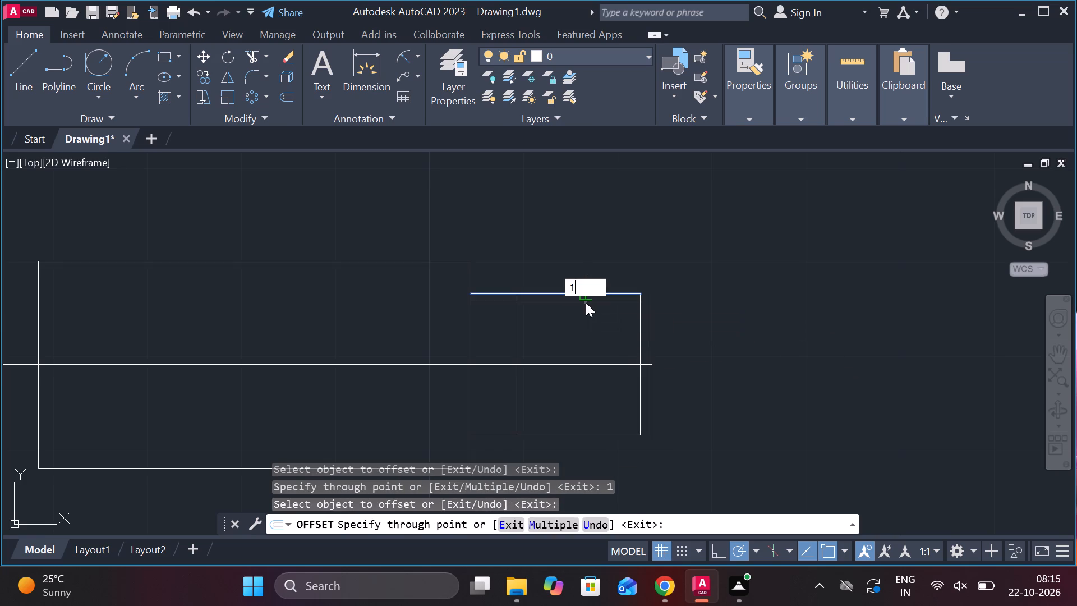
{"action": "key", "text": "space"}
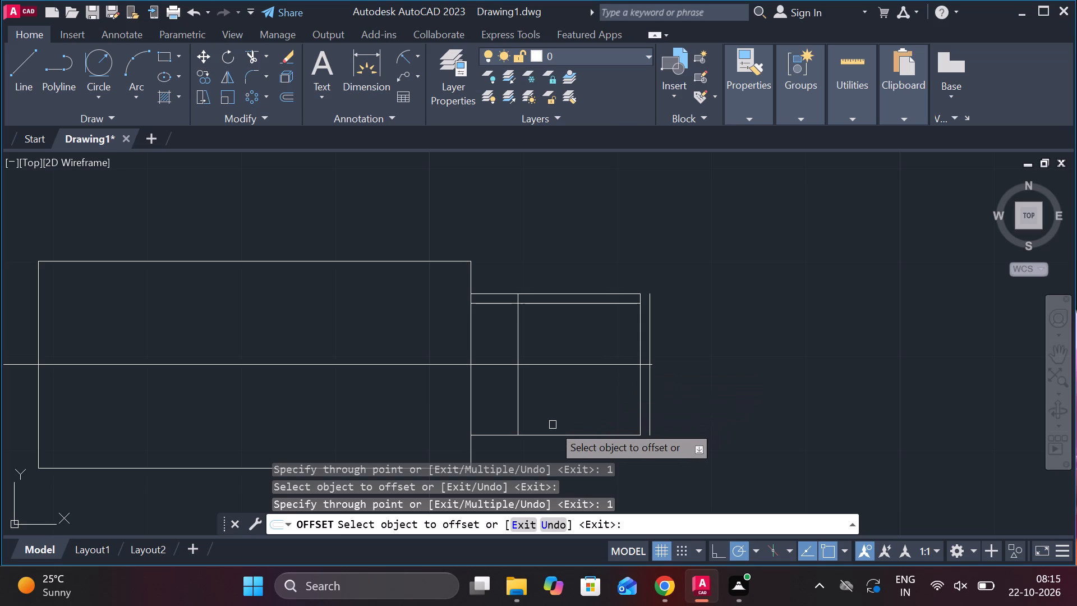
{"action": "left_click", "coordinate": [551, 435]}
{"action": "type", "text": "1"}
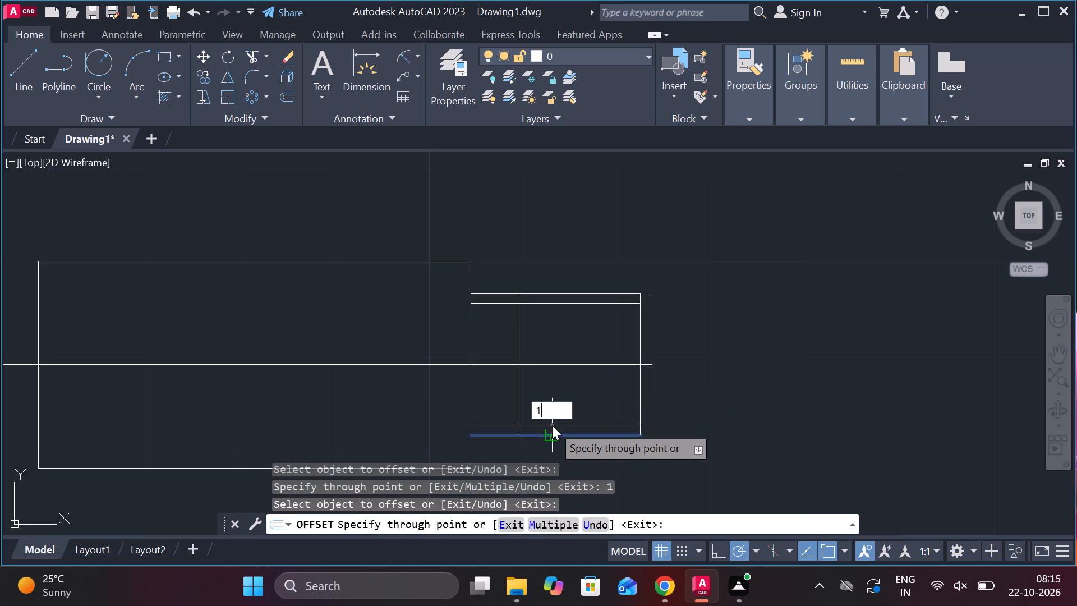
{"action": "key", "text": "space"}
{"action": "key", "text": "Escape"}
Trim the two inner horizontal lines away between the joint and the 5-offset vertical line.
{"action": "type", "text": "TR"}
{"action": "key", "text": "space"}
{"action": "left_click", "coordinate": [508, 423]}
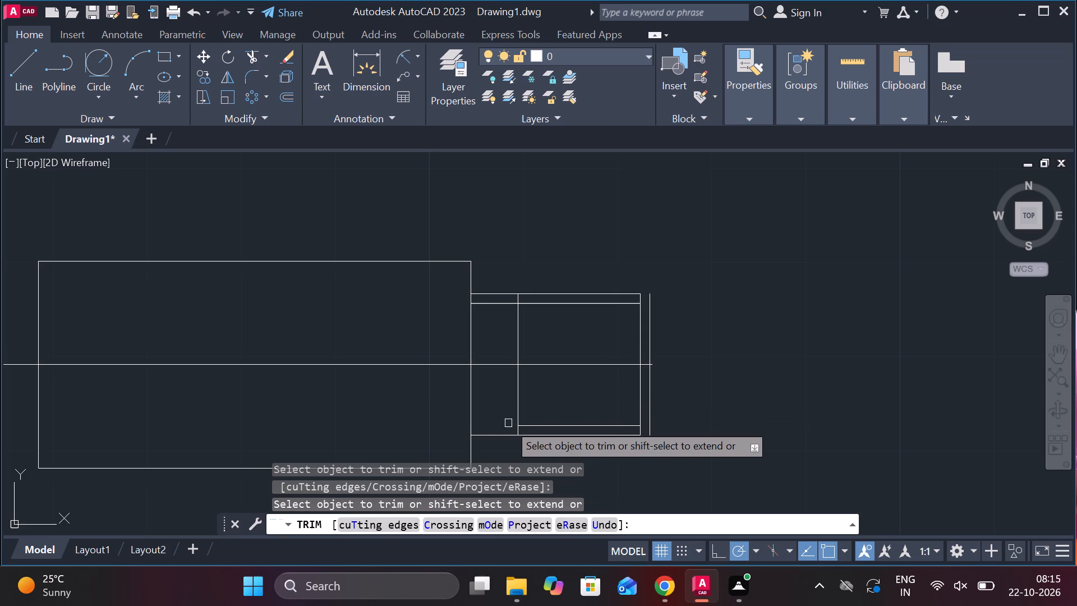
{"action": "left_click", "coordinate": [491, 302]}
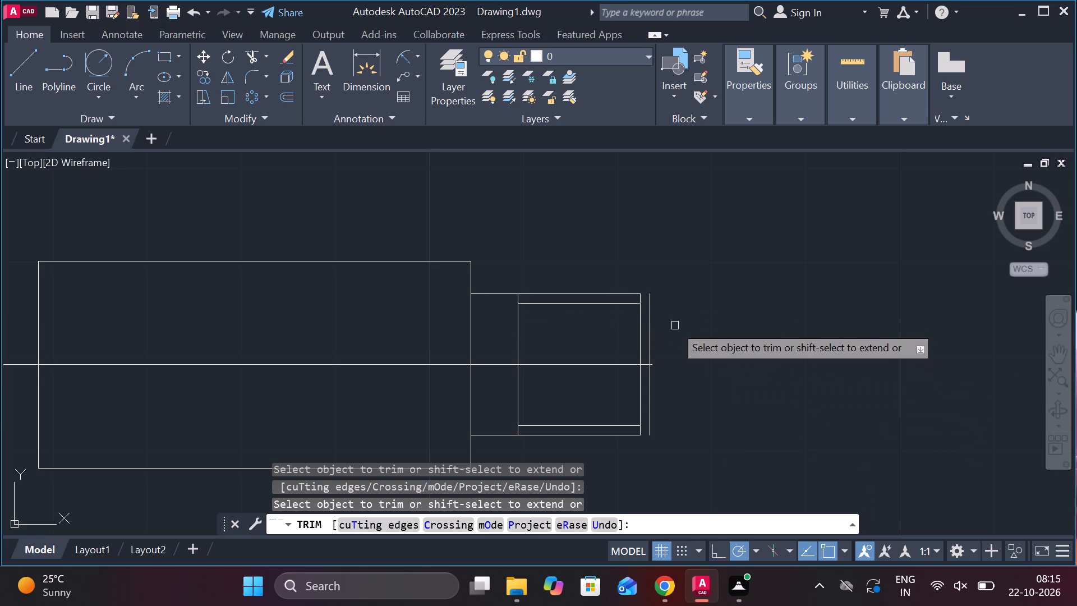
{"action": "scroll", "coordinate": [675, 292], "scroll_direction": "up", "scroll_amount": 1}
{"action": "key", "text": "Escape"}
Extend both inner horizontal lines to the outer vertical line at the smaller section's end.
{"action": "type", "text": "EX"}
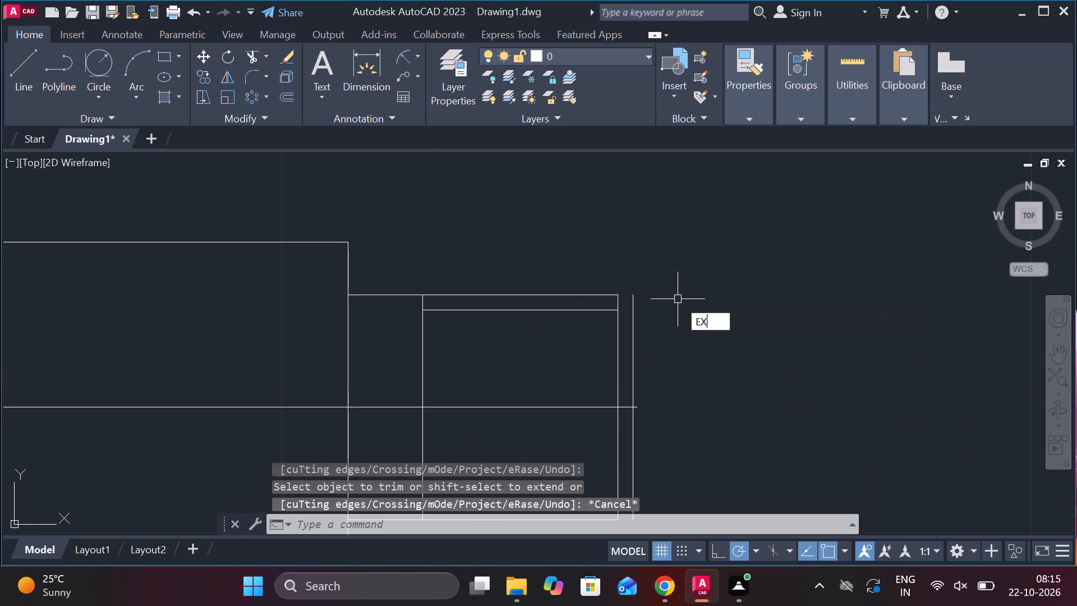
{"action": "key", "text": "space"}
{"action": "left_click", "coordinate": [605, 313]}
{"action": "scroll", "coordinate": [711, 359], "scroll_direction": "down", "scroll_amount": 1}
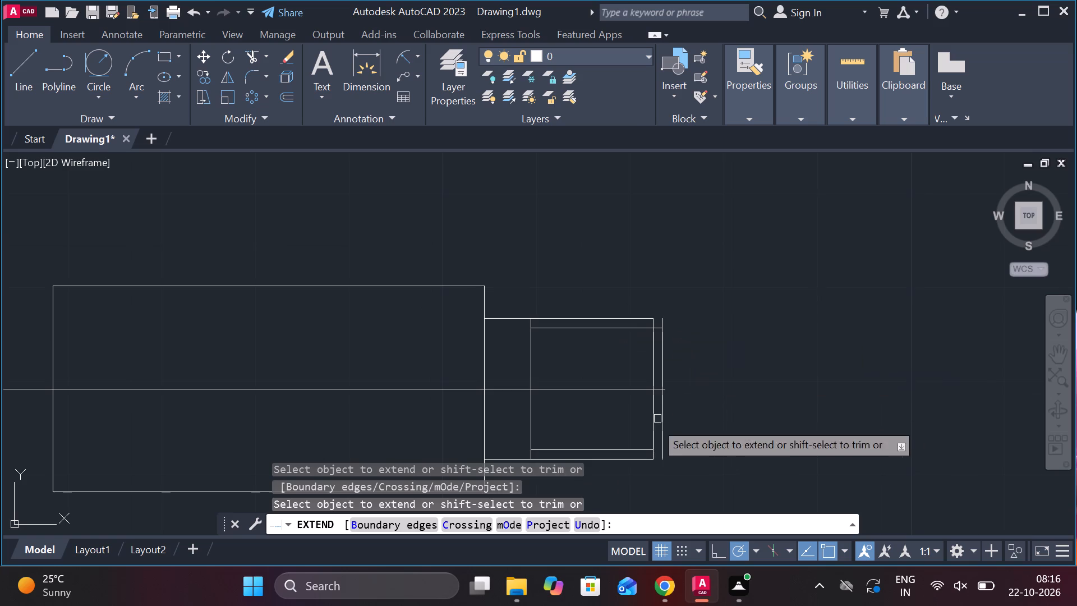
{"action": "scroll", "coordinate": [653, 430], "scroll_direction": "up", "scroll_amount": 2}
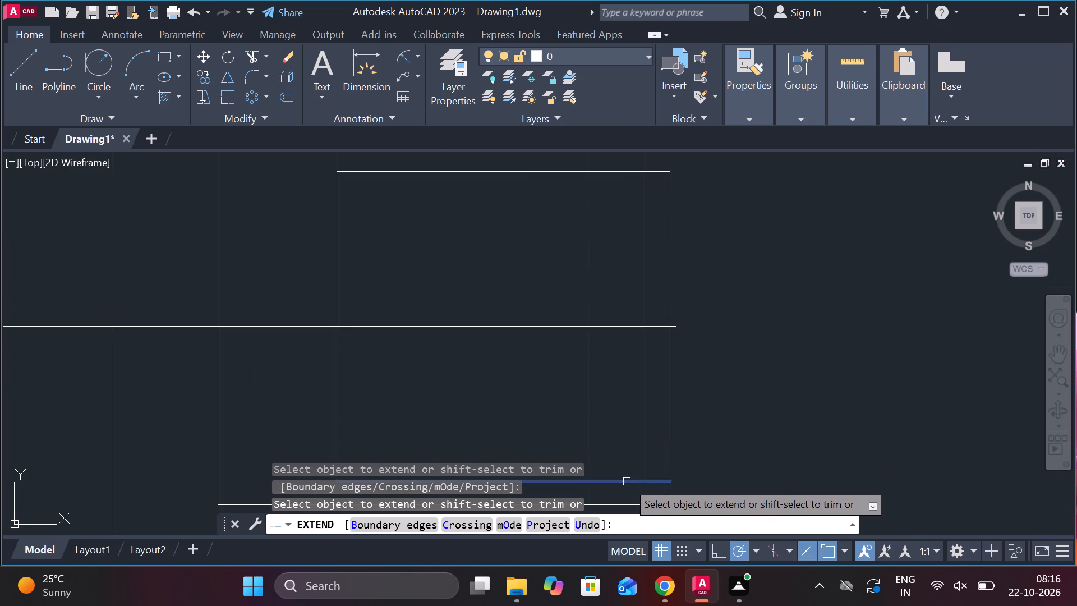
{"action": "left_click", "coordinate": [627, 481]}
{"action": "key", "text": "Escape"}
Trim the centre line beyond the outer end line, and that end line's overhangs beyond the two inner horizontal lines.
{"action": "type", "text": "TR"}
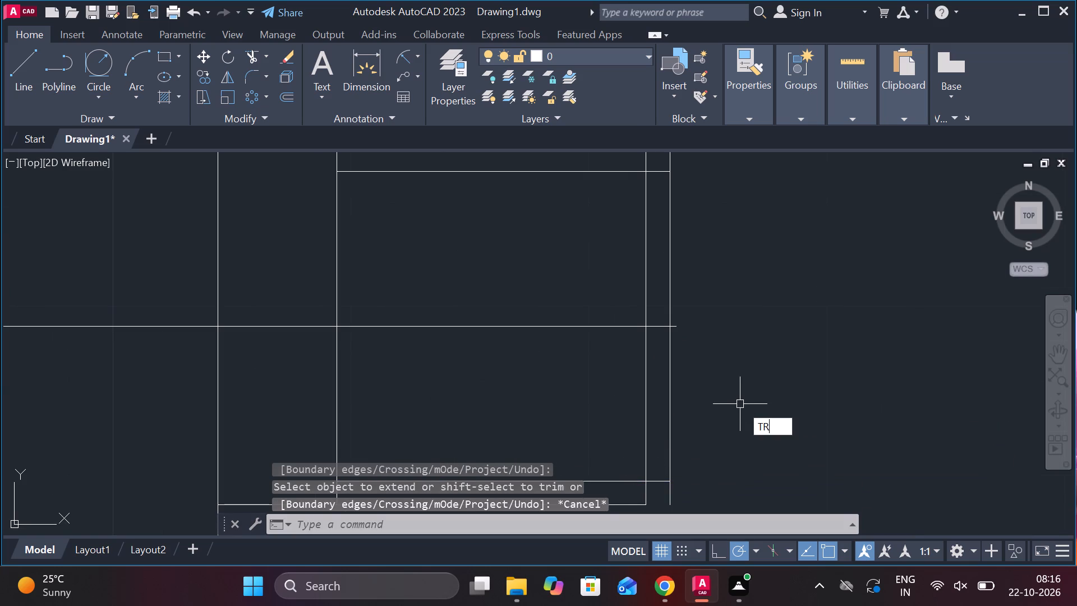
{"action": "key", "text": "space"}
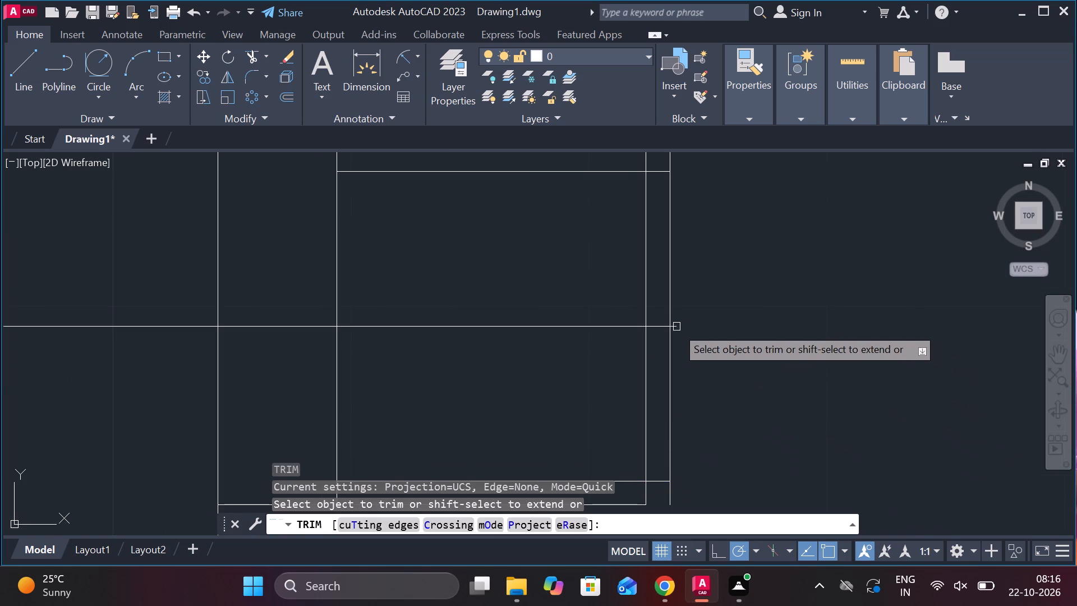
{"action": "left_click", "coordinate": [676, 325]}
{"action": "left_click", "coordinate": [665, 492]}
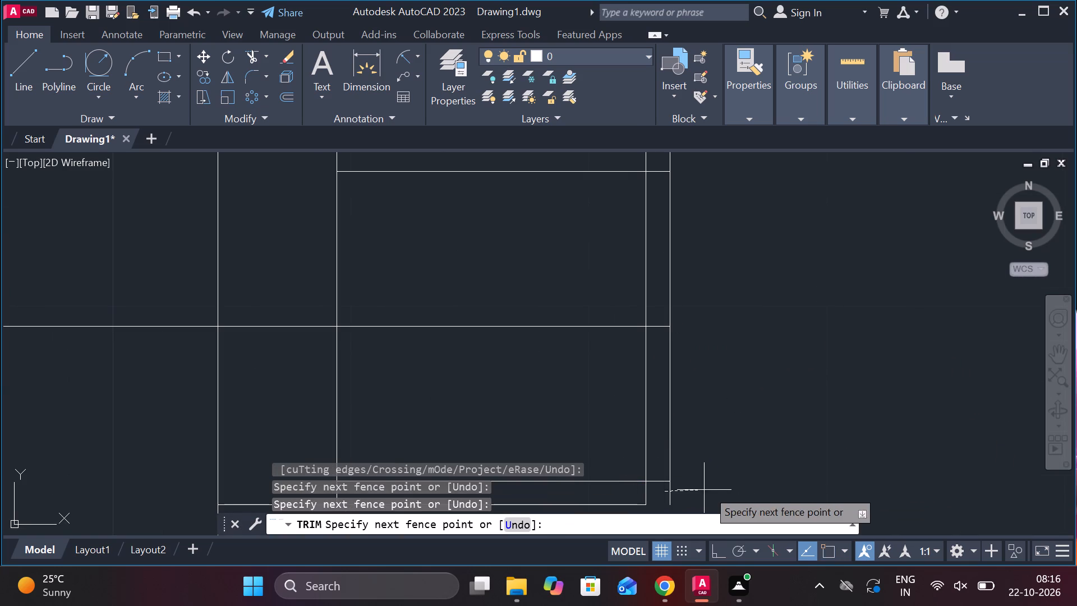
{"action": "left_click", "coordinate": [707, 489]}
{"action": "scroll", "coordinate": [768, 217], "scroll_direction": "down", "scroll_amount": 1}
{"action": "left_click", "coordinate": [708, 181]}
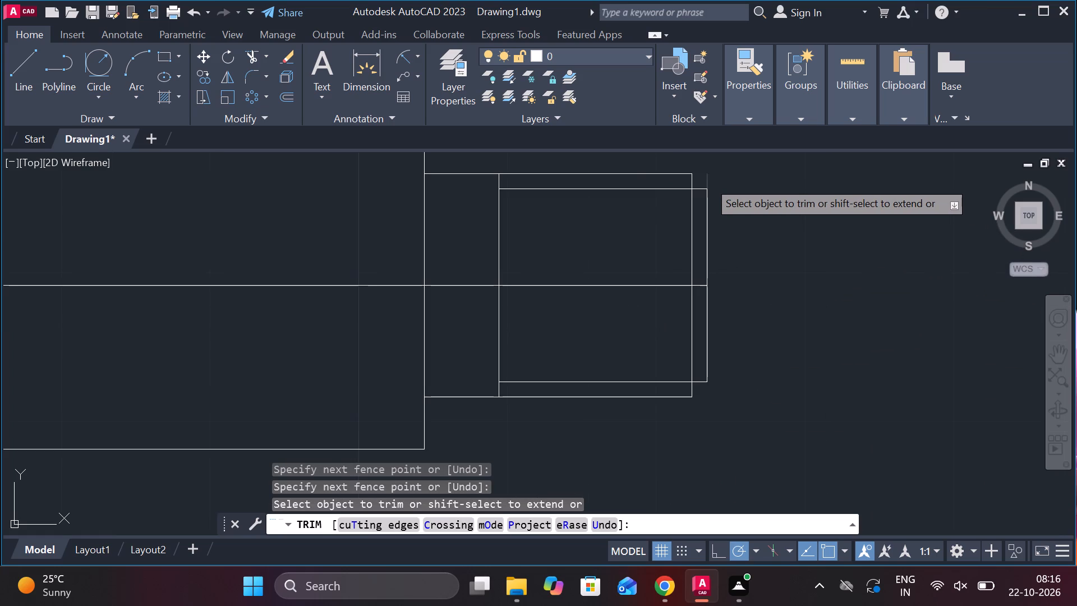
{"action": "scroll", "coordinate": [712, 181], "scroll_direction": "up", "scroll_amount": 2}
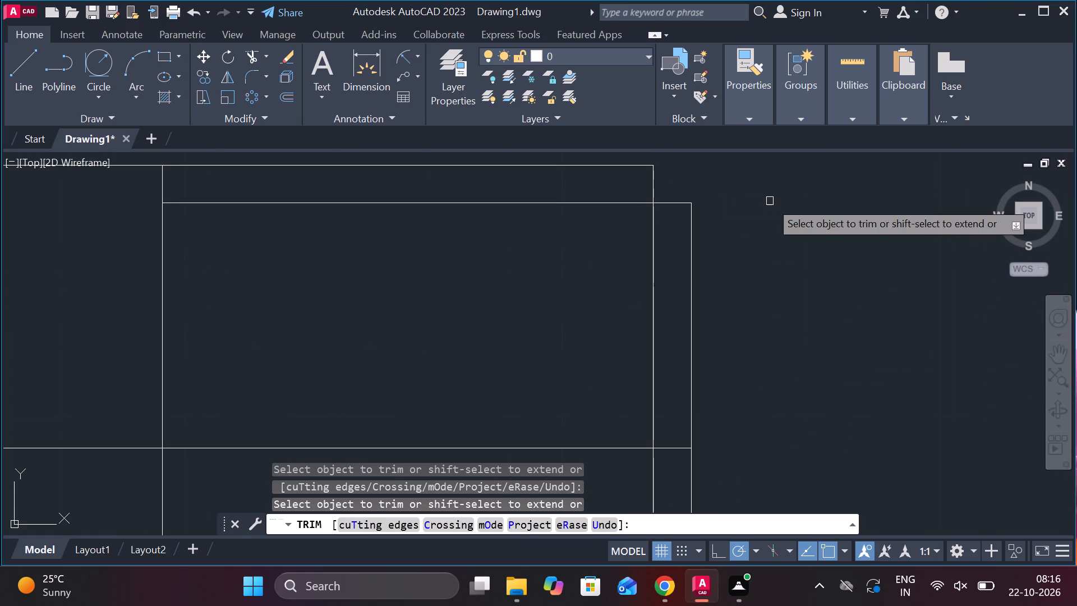
{"action": "middle_click_drag", "start_coordinate": [820, 306], "coordinate": [794, 220]}
{"action": "scroll", "coordinate": [789, 280], "scroll_direction": "down", "scroll_amount": 1}
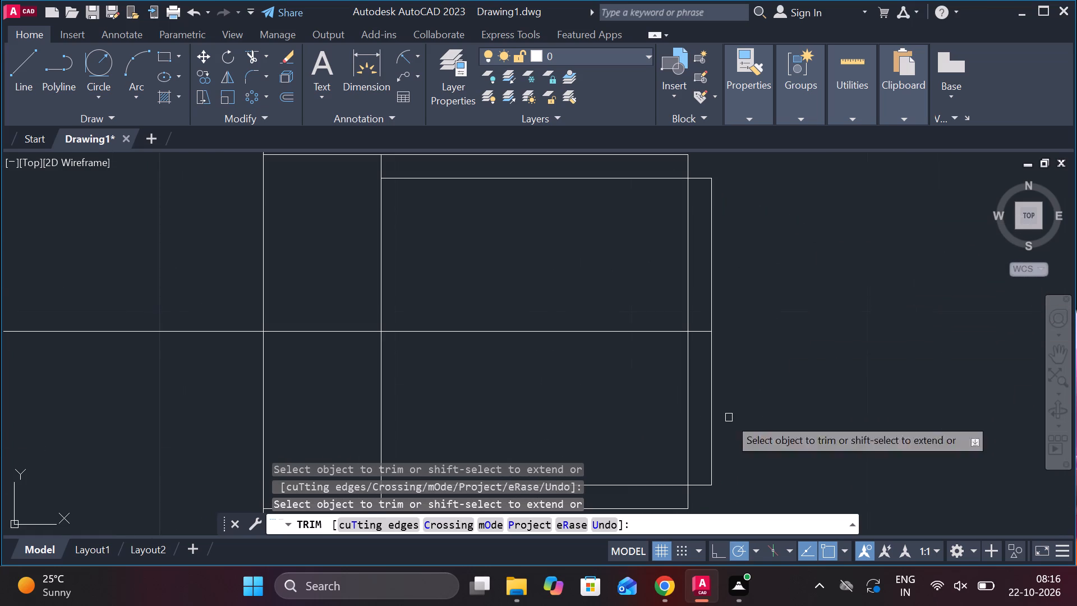
Draw diagonal chamfer lines across both outer corners of the smaller section, joining its edge ends to the outer end line.
{"action": "middle_click_drag", "start_coordinate": [729, 417], "coordinate": [737, 297]}
{"action": "key", "text": "Escape"}
{"action": "key", "text": "l"}
{"action": "key", "text": "Return"}
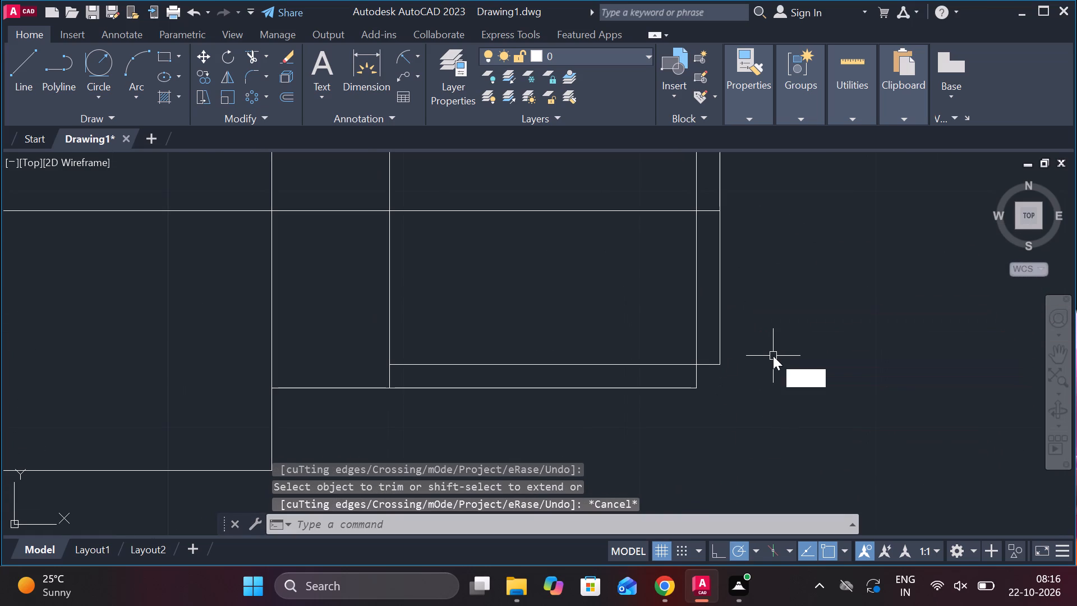
{"action": "left_click", "coordinate": [698, 392]}
{"action": "left_click", "coordinate": [722, 366]}
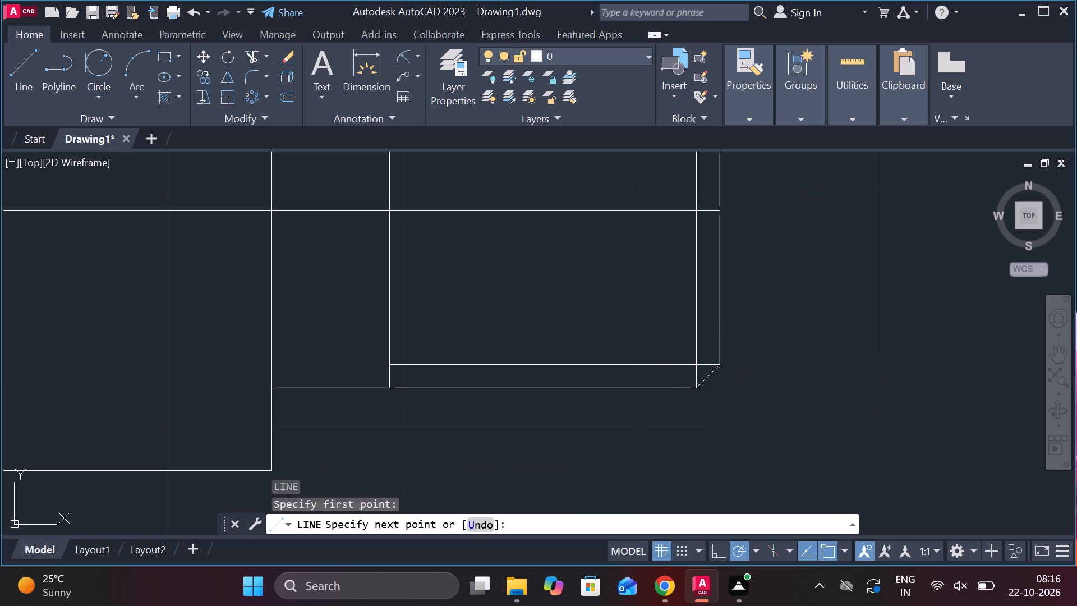
{"action": "key", "text": "Escape"}
{"action": "scroll", "coordinate": [799, 300], "scroll_direction": "down", "scroll_amount": 2}
{"action": "key", "text": "space"}
{"action": "scroll", "coordinate": [769, 184], "scroll_direction": "up", "scroll_amount": 2}
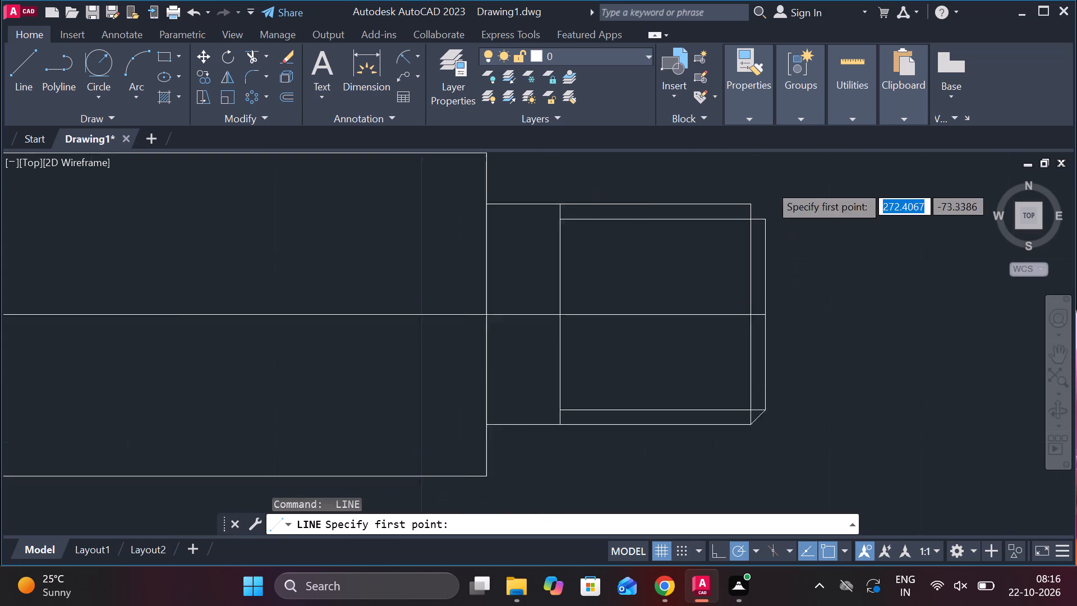
{"action": "left_click", "coordinate": [735, 218]}
{"action": "left_click", "coordinate": [765, 243]}
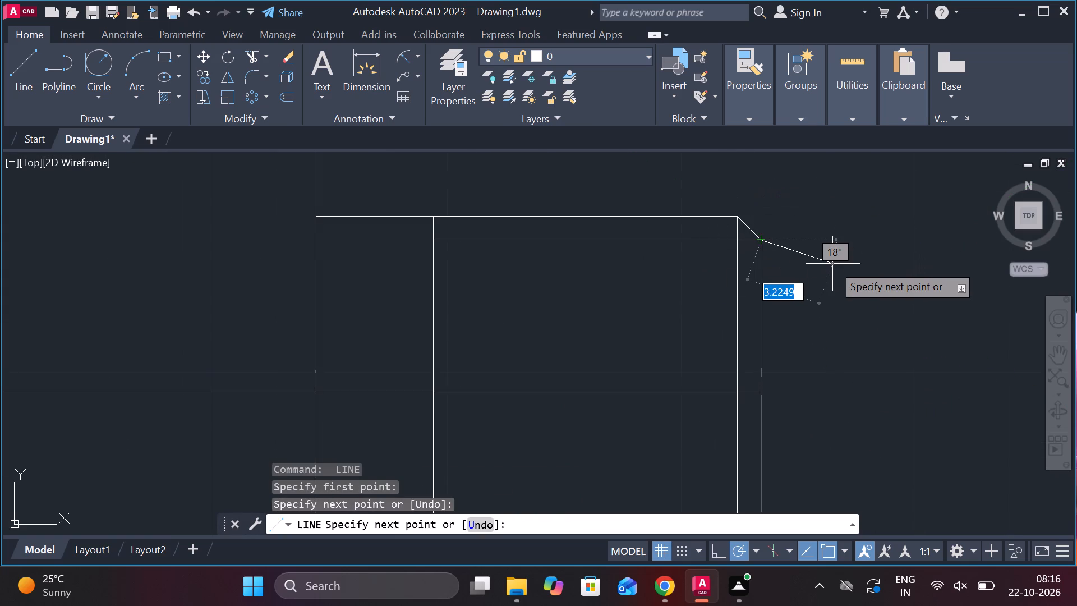
{"action": "scroll", "coordinate": [832, 264], "scroll_direction": "down", "scroll_amount": 1}
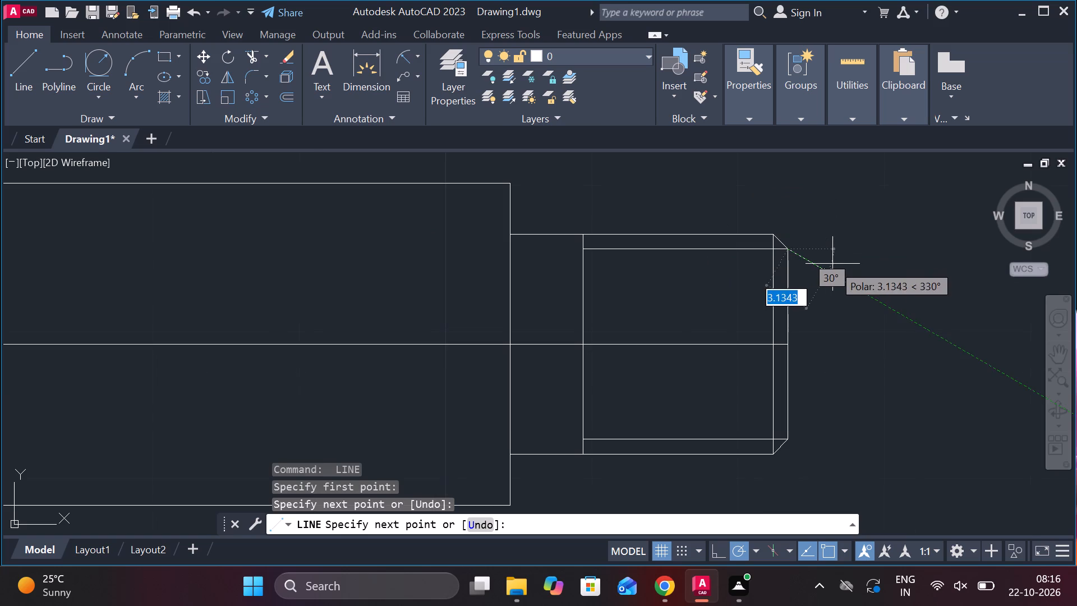
{"action": "key", "text": "Escape"}
{"action": "scroll", "coordinate": [832, 256], "scroll_direction": "down", "scroll_amount": 2}
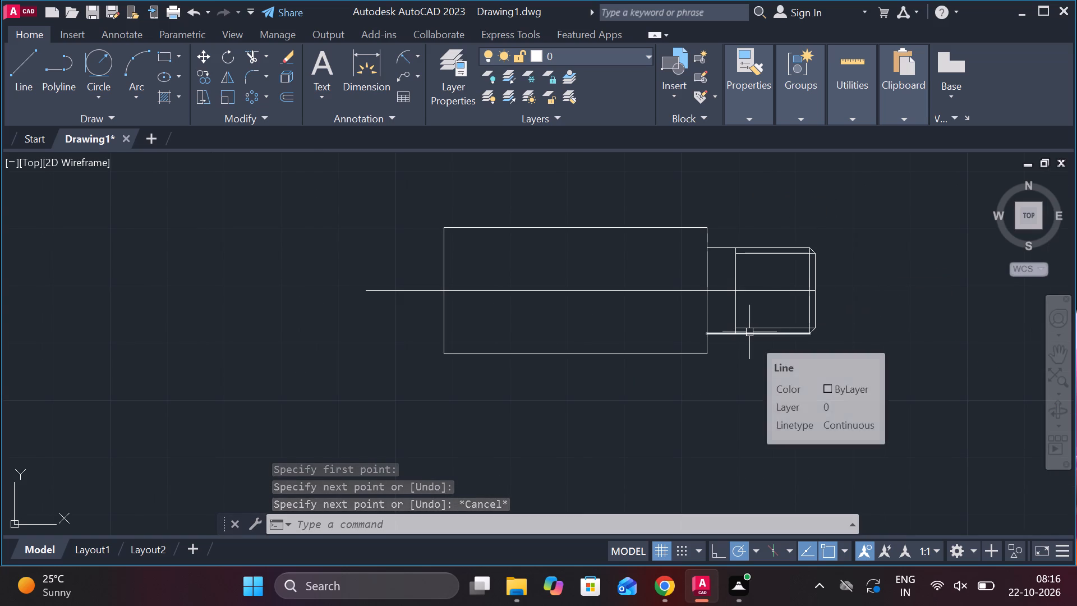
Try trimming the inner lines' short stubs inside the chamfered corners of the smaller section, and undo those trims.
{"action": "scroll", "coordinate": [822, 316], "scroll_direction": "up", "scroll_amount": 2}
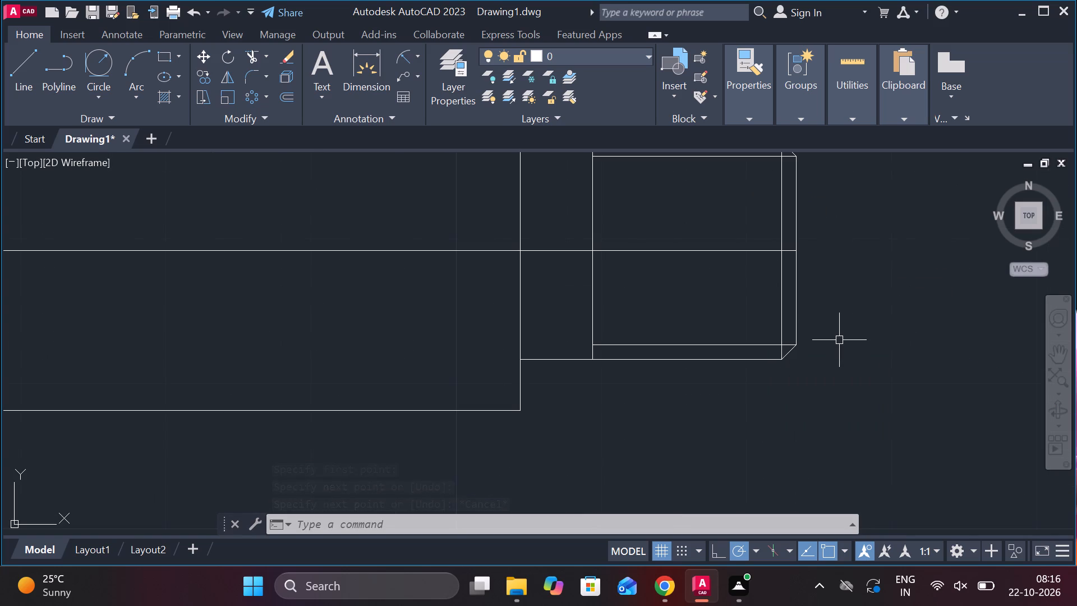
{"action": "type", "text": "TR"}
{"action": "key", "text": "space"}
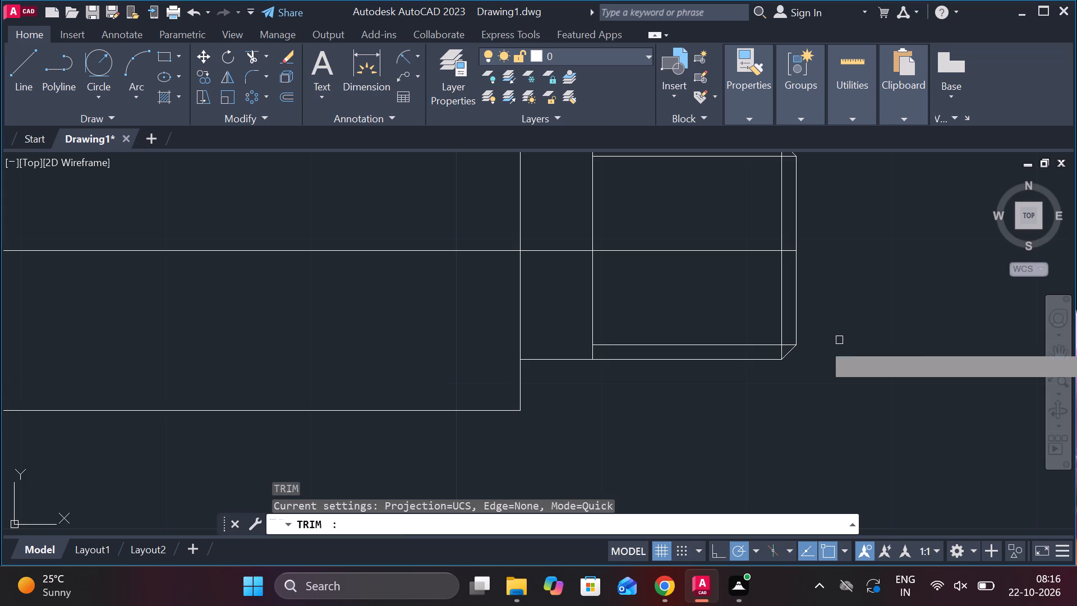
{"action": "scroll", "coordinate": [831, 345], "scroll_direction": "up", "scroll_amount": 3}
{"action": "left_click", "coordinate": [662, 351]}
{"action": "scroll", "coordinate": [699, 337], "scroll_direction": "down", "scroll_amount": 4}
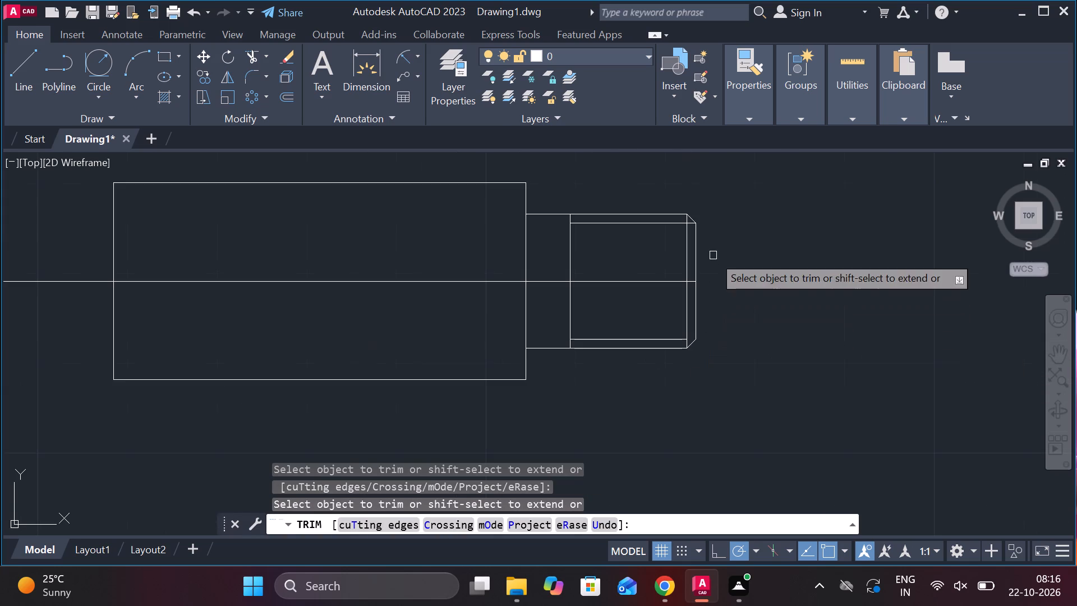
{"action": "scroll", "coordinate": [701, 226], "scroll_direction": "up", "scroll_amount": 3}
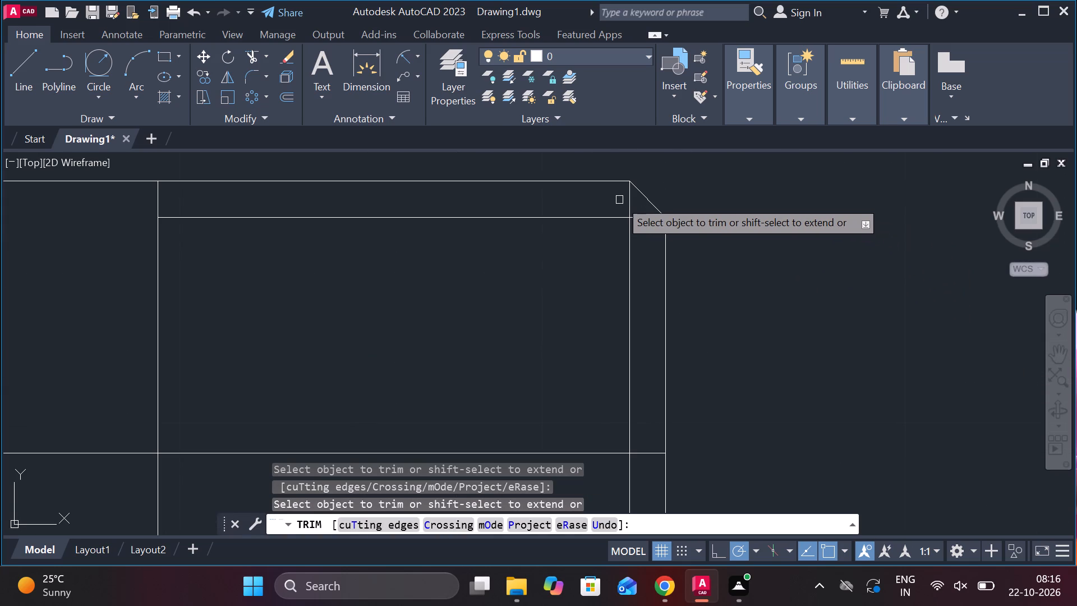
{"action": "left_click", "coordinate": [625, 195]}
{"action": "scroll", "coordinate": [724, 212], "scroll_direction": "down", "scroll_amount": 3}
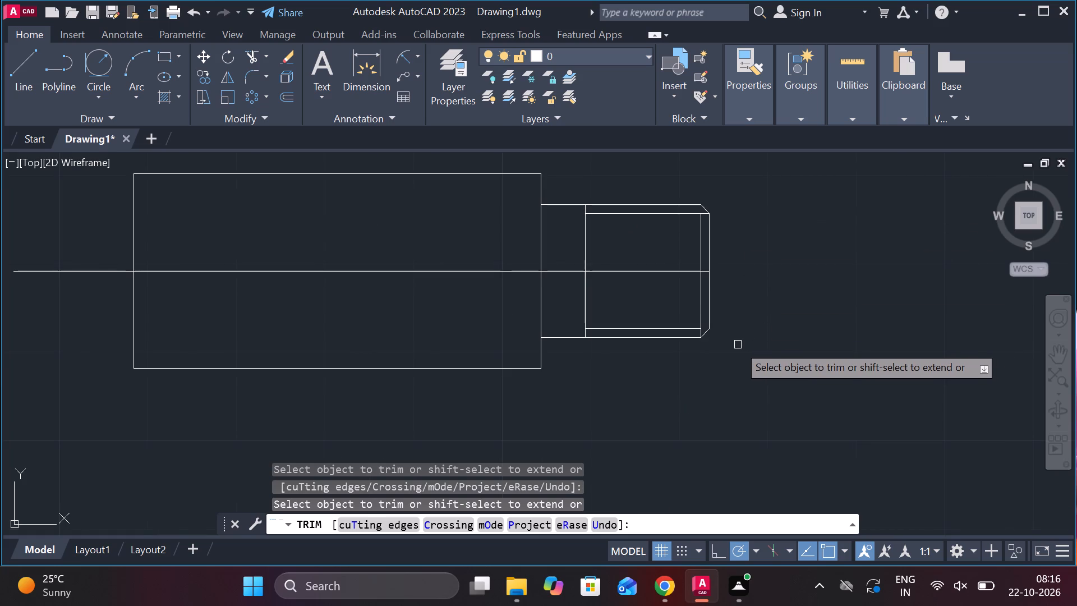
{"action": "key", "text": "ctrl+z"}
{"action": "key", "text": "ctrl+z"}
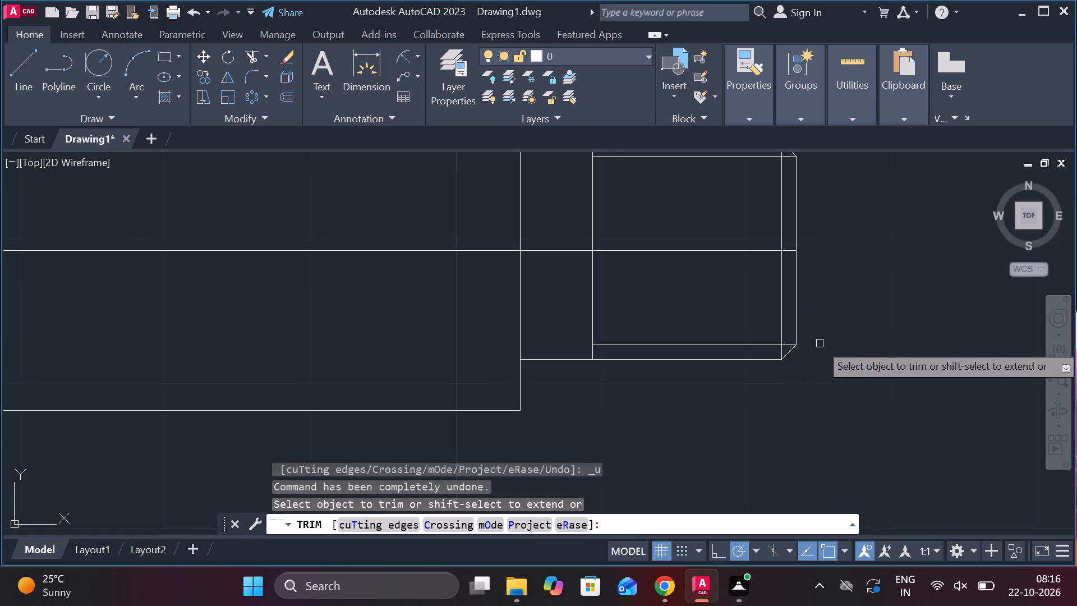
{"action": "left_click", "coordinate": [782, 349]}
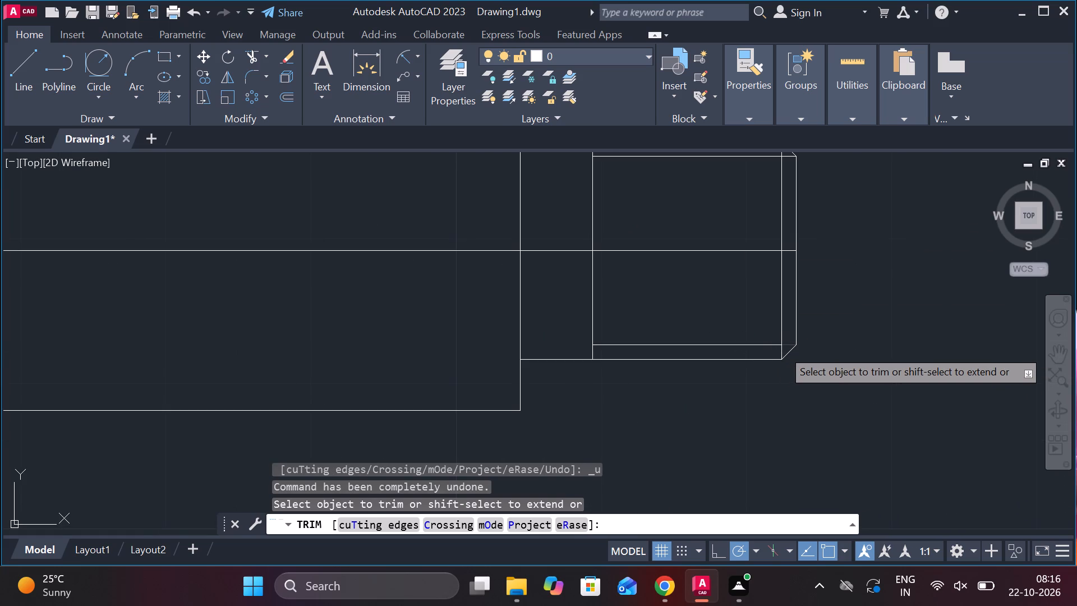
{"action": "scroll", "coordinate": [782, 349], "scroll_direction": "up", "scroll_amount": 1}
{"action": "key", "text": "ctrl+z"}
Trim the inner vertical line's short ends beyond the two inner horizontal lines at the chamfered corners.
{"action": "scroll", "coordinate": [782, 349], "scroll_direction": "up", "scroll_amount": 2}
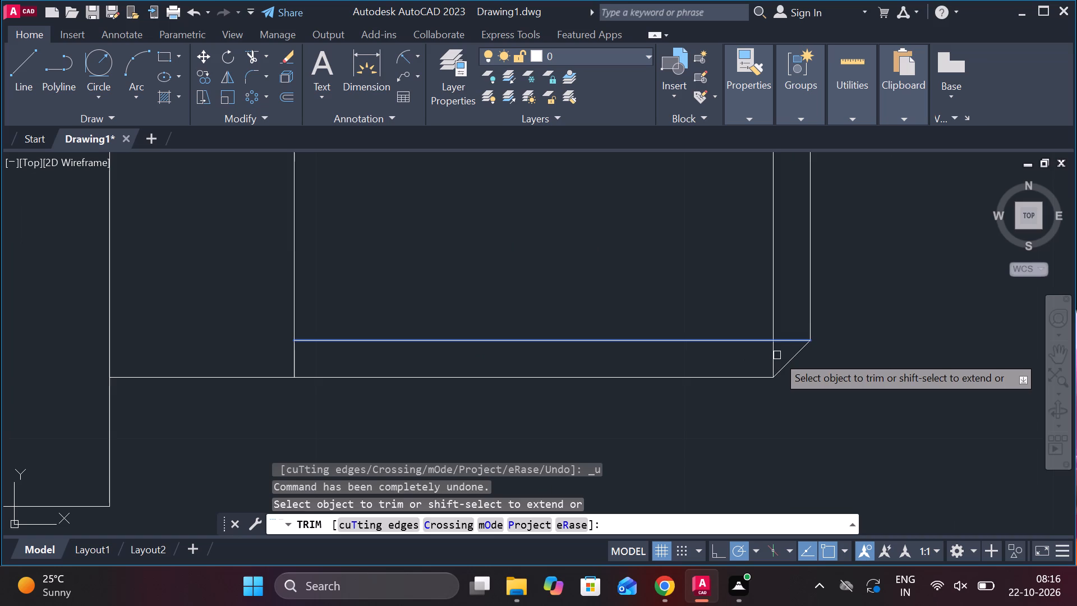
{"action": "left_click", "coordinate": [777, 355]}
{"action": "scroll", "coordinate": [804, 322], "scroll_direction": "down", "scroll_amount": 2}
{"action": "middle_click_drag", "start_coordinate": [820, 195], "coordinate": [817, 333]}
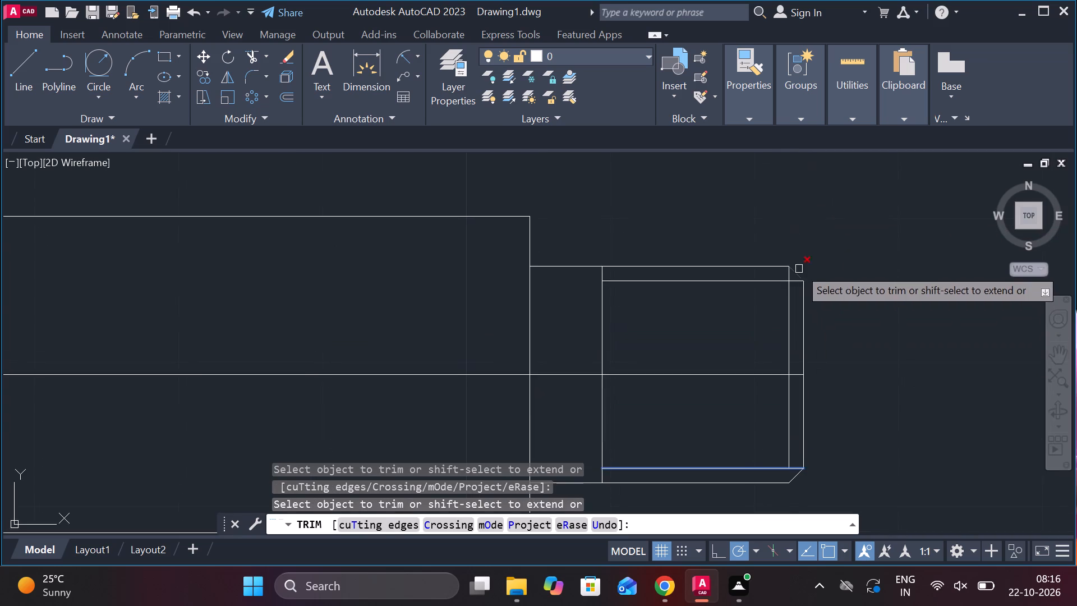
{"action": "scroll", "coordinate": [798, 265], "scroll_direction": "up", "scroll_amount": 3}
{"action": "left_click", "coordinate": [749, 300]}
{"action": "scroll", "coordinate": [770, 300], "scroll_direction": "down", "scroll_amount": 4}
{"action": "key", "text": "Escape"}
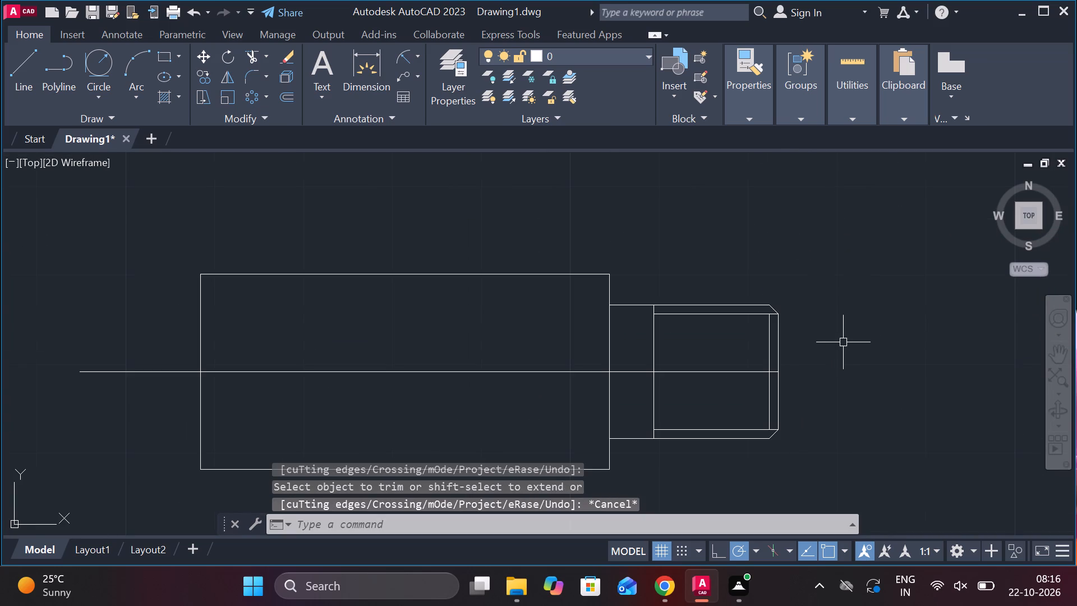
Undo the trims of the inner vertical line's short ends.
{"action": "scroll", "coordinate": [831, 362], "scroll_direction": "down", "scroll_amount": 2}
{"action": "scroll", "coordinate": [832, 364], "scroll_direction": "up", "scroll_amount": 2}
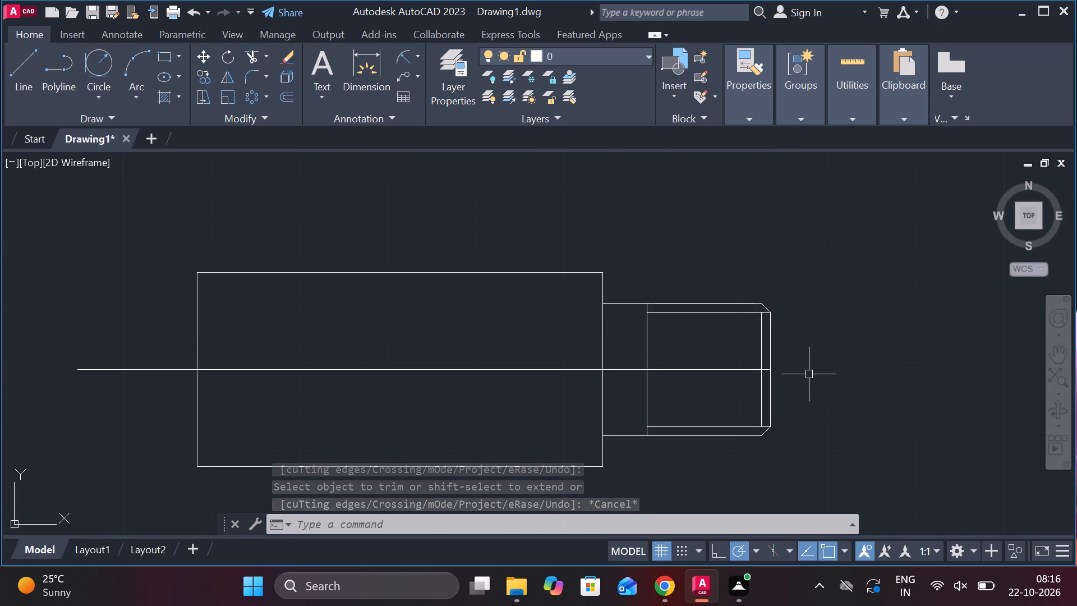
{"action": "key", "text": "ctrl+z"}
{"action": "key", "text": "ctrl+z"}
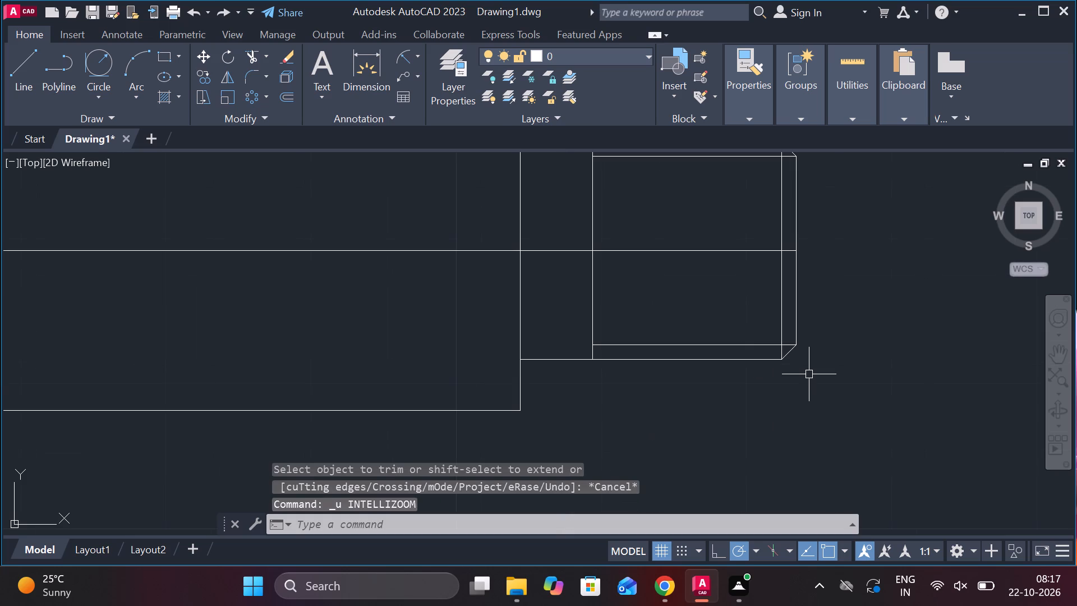
Mirror the chamfered smaller end, without the centre line, about the body's vertical midline, keeping the source objects.
{"action": "scroll", "coordinate": [809, 374], "scroll_direction": "down", "scroll_amount": 2}
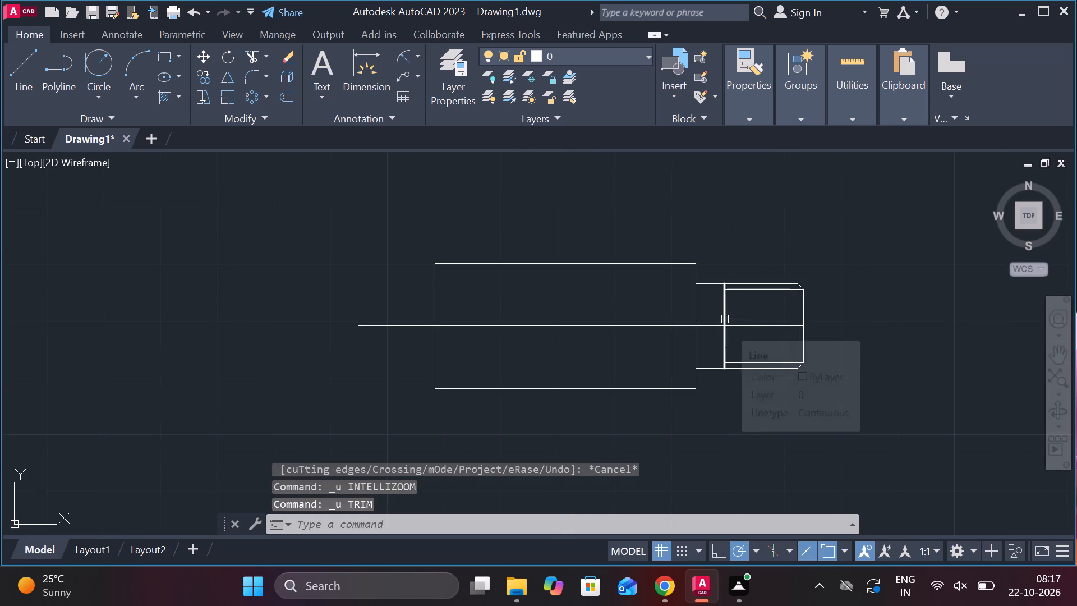
{"action": "left_click", "coordinate": [849, 396]}
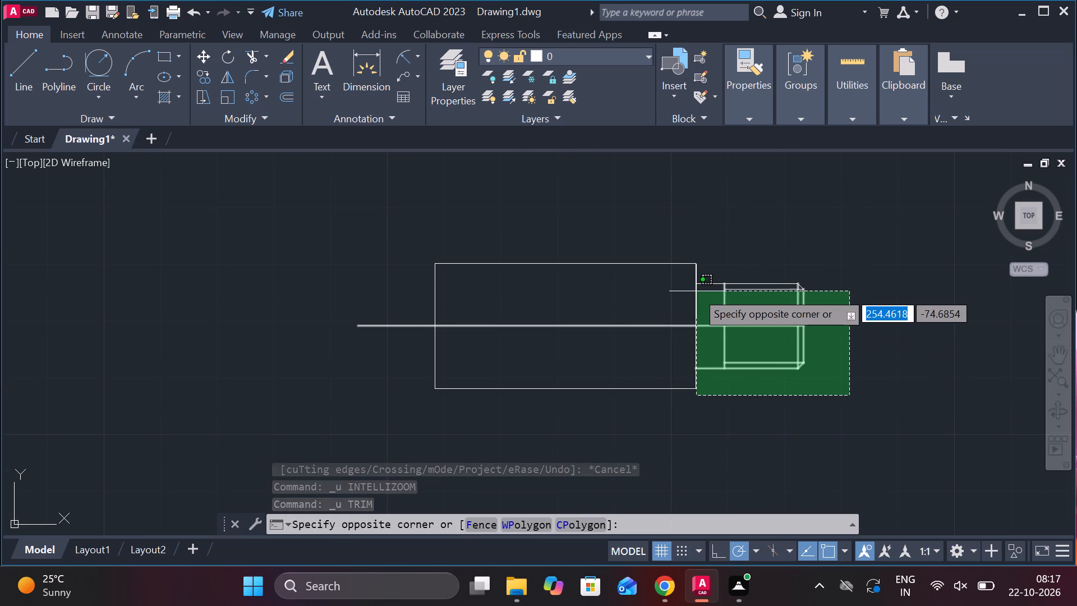
{"action": "left_click", "coordinate": [707, 281]}
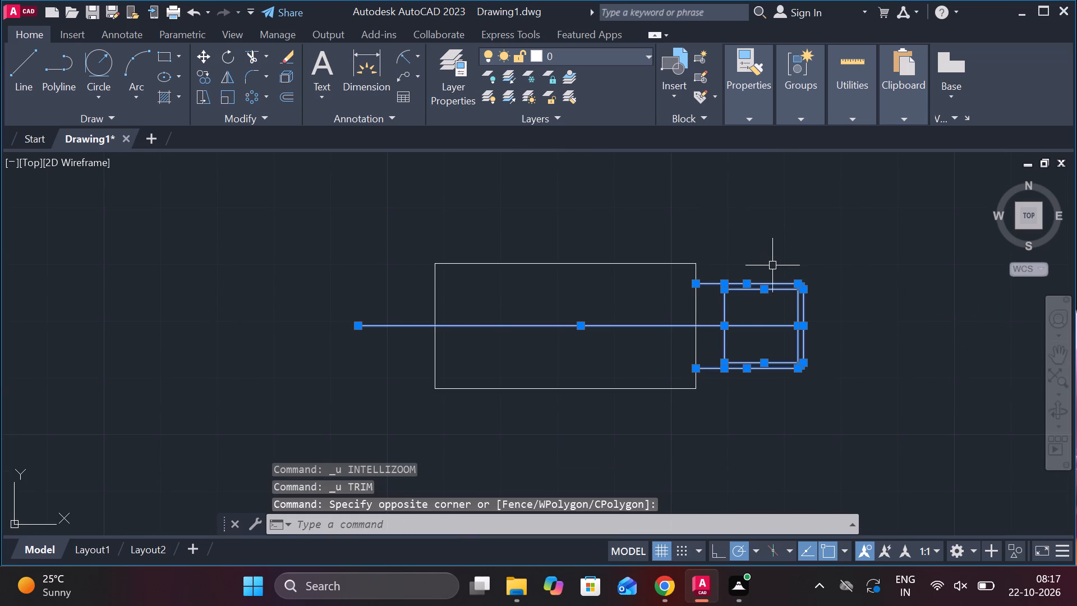
{"action": "left_click", "coordinate": [646, 329], "text": "shift"}
{"action": "type", "text": "MI"}
{"action": "key", "text": "Return"}
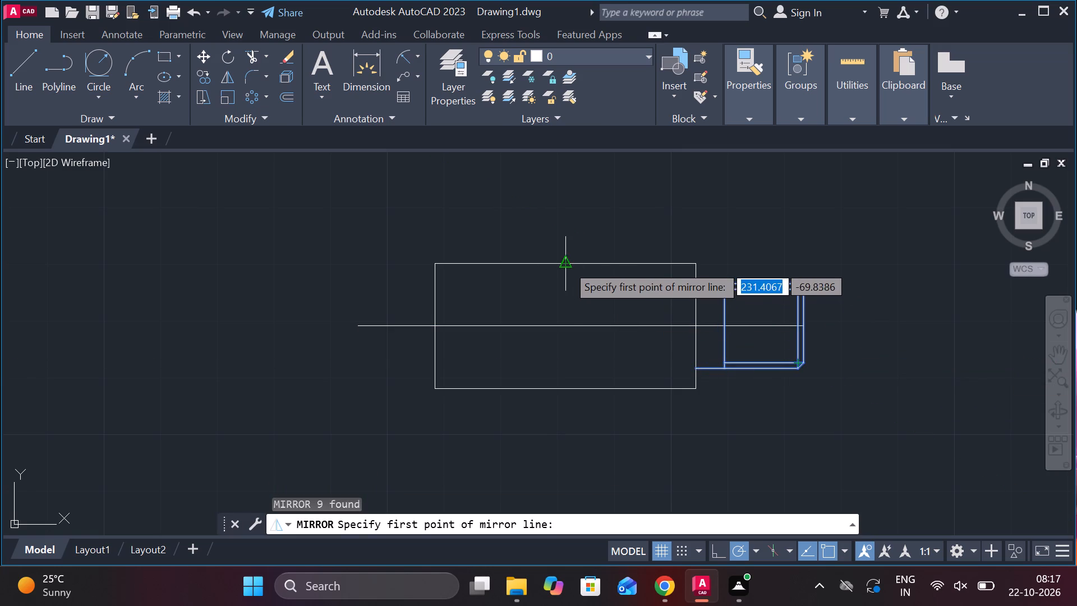
{"action": "left_click", "coordinate": [564, 260]}
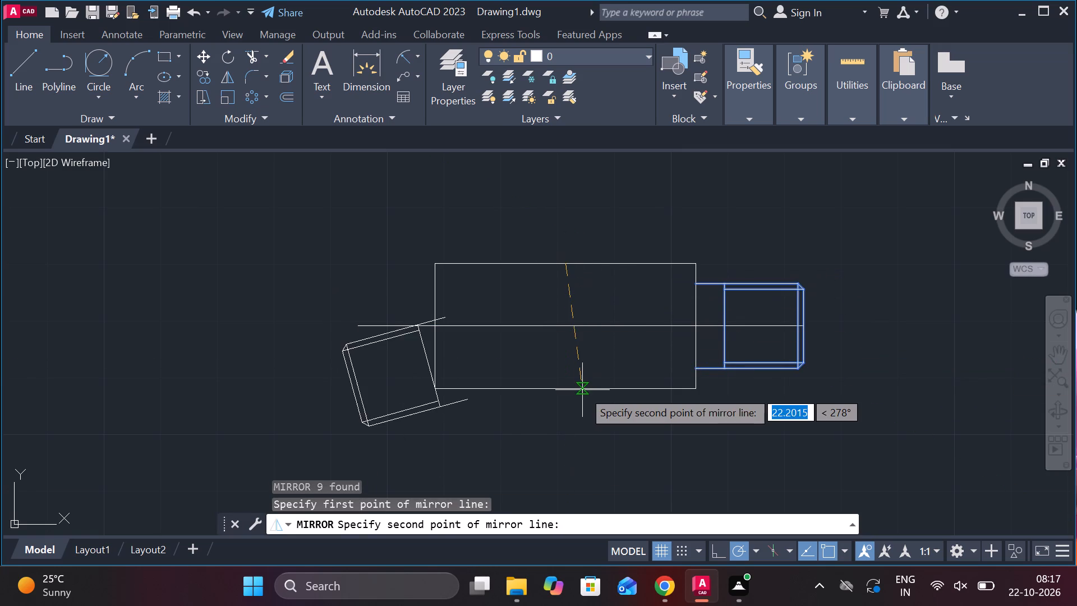
{"action": "left_click", "coordinate": [567, 387]}
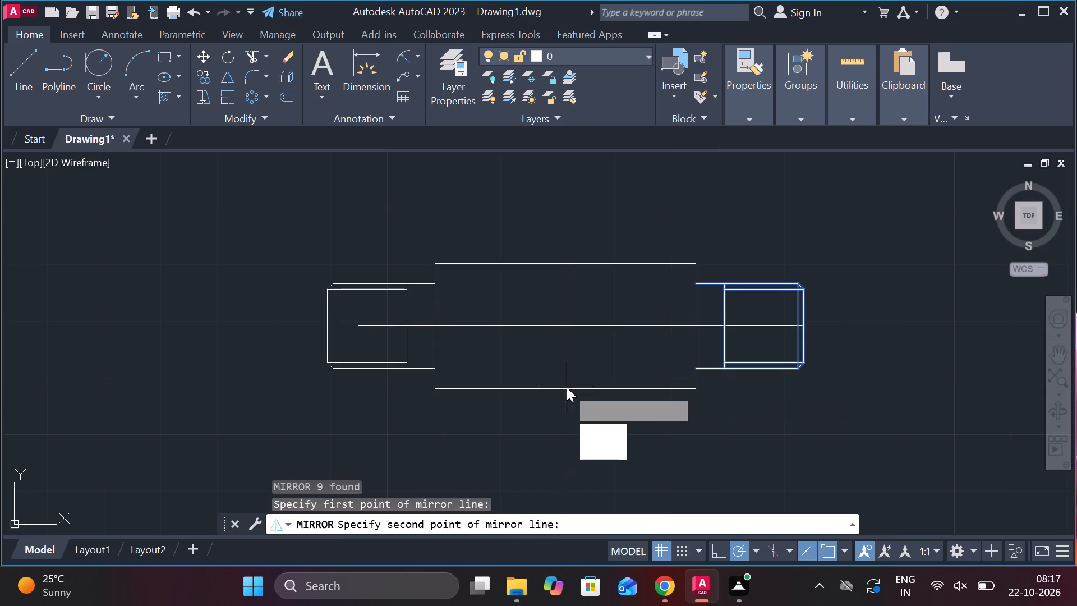
{"action": "left_click_drag", "start_coordinate": [604, 448], "coordinate": [567, 387]}
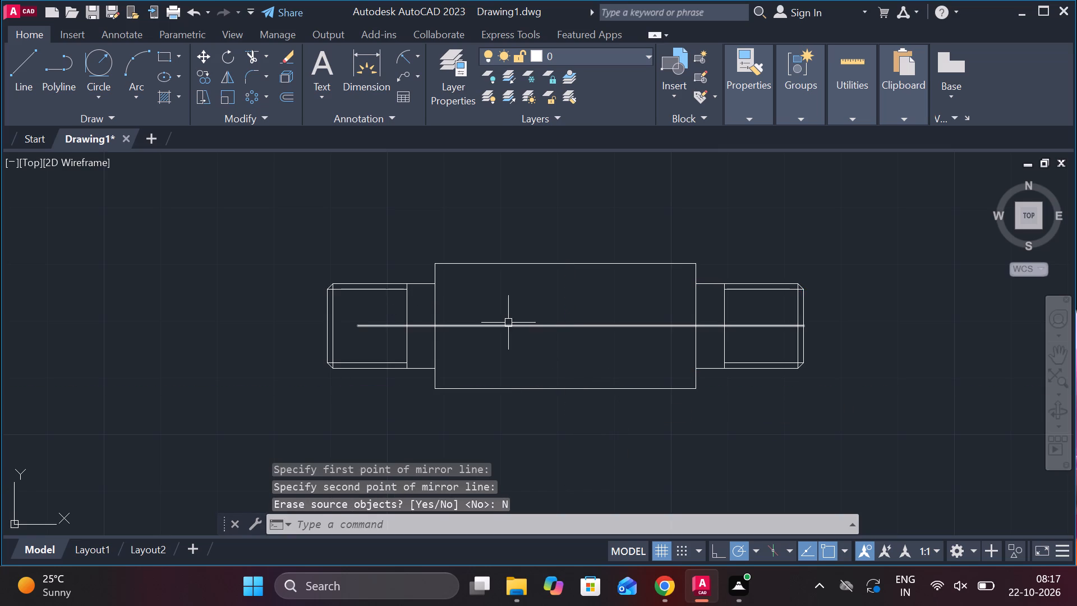
Stretch the centre line horizontally at both ends so it extends beyond the shaft's two chamfered ends.
{"action": "left_click", "coordinate": [508, 323]}
{"action": "left_click", "coordinate": [360, 325]}
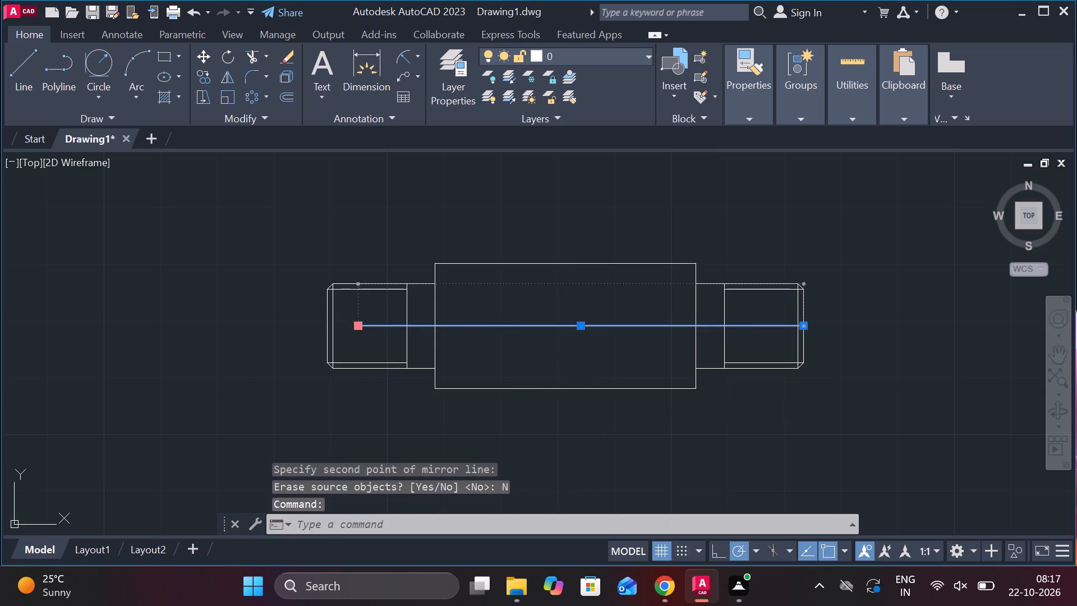
{"action": "left_click", "coordinate": [263, 325]}
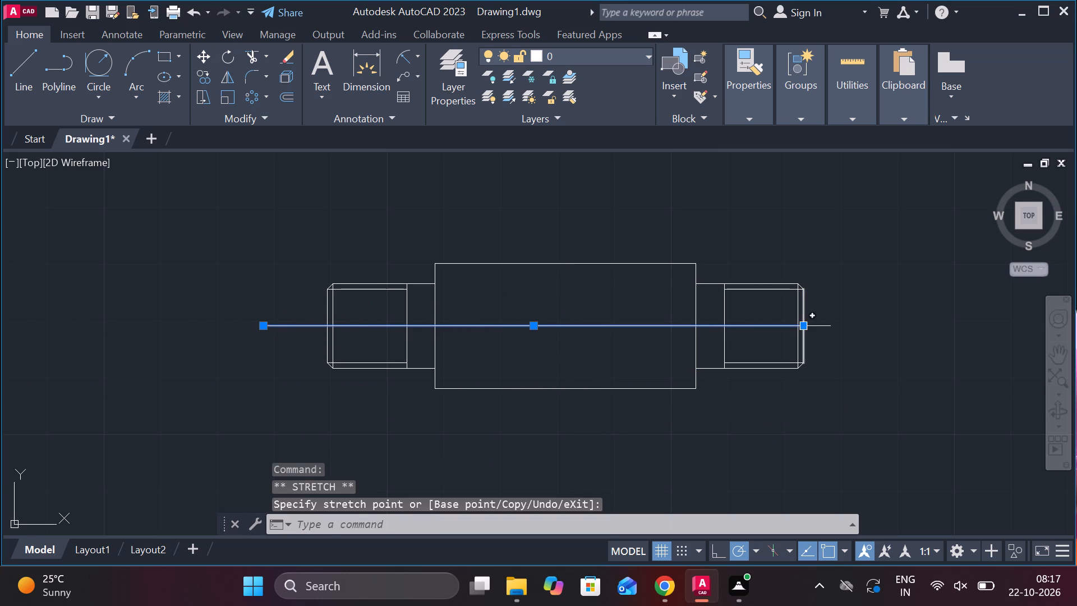
{"action": "left_click", "coordinate": [804, 324]}
{"action": "left_click", "coordinate": [860, 323]}
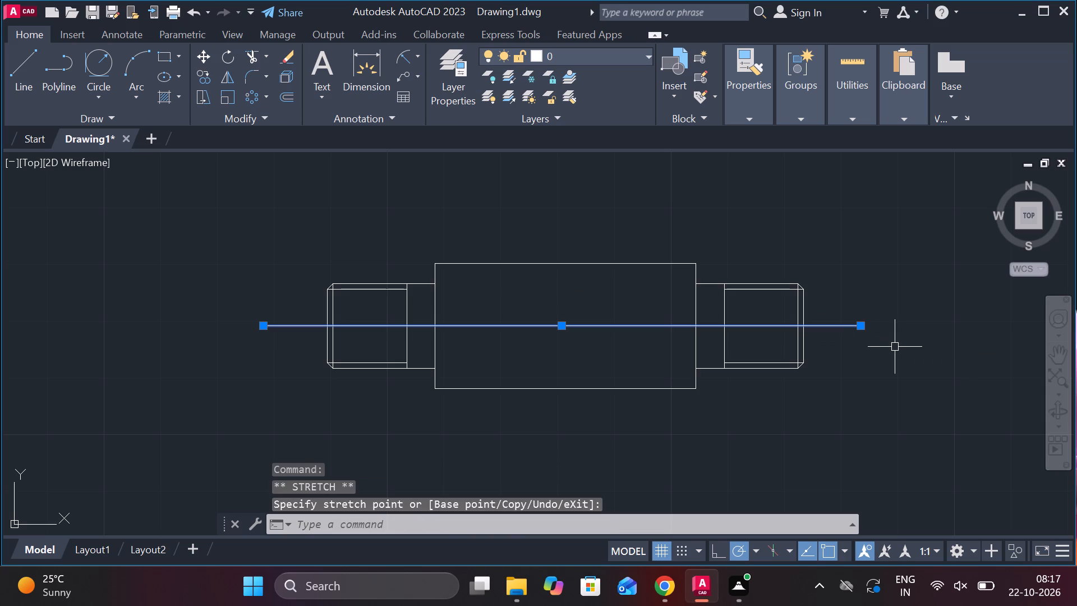
{"action": "key", "text": "Escape"}
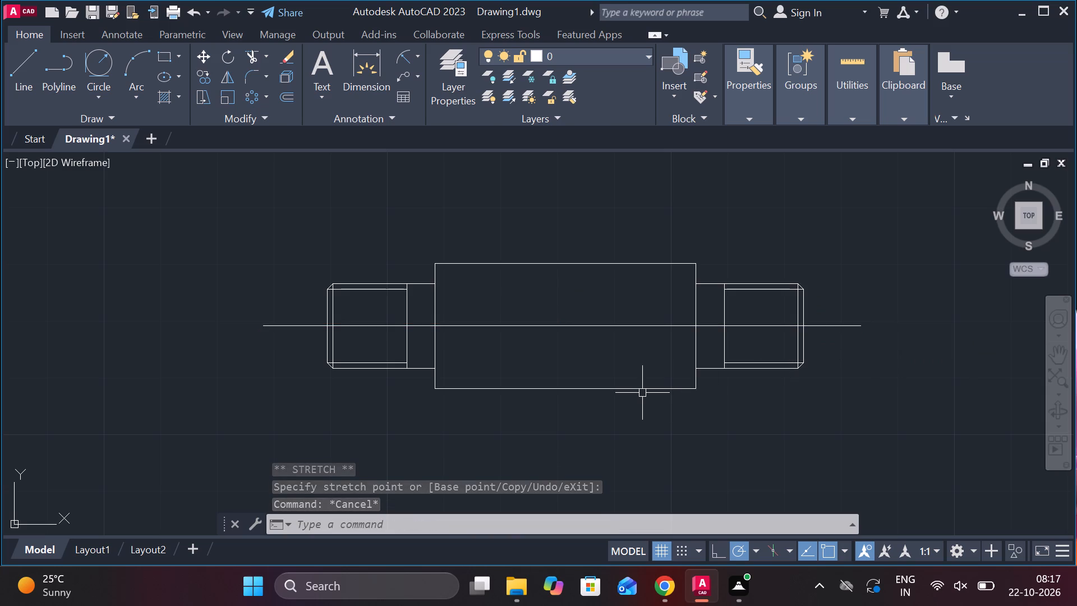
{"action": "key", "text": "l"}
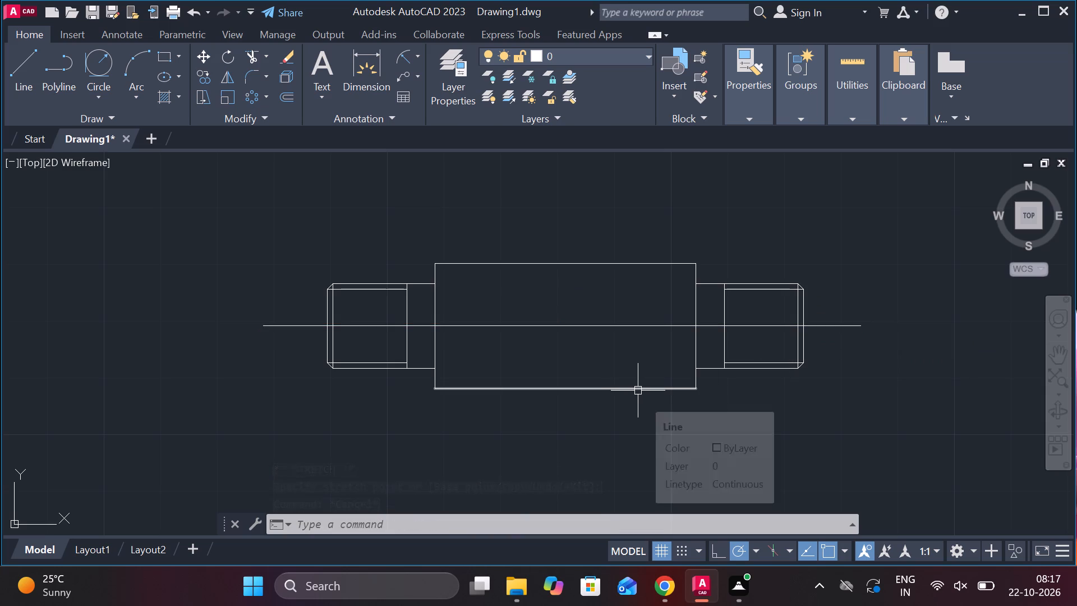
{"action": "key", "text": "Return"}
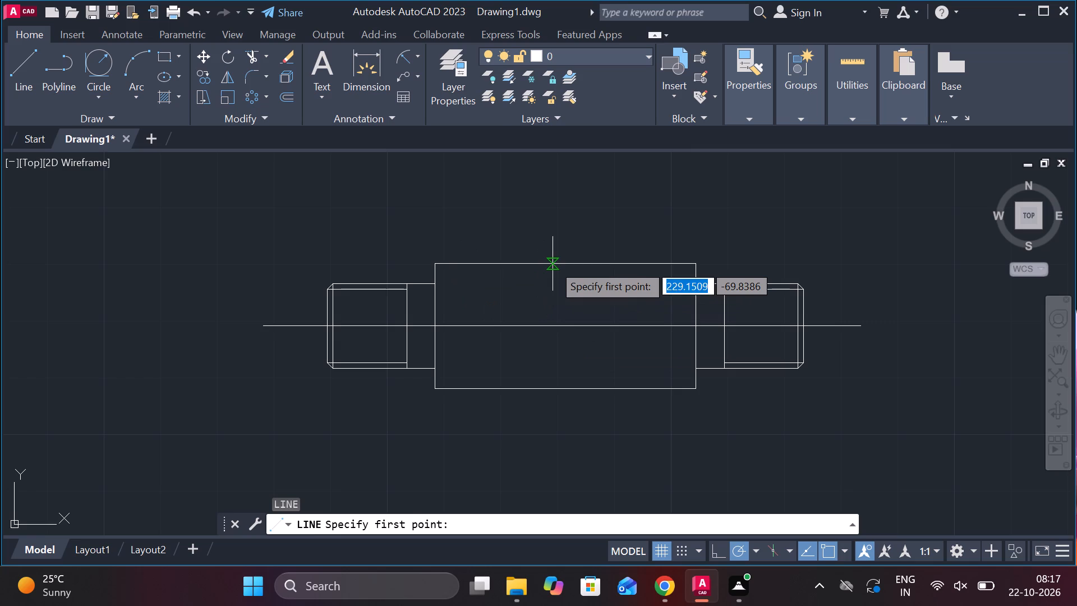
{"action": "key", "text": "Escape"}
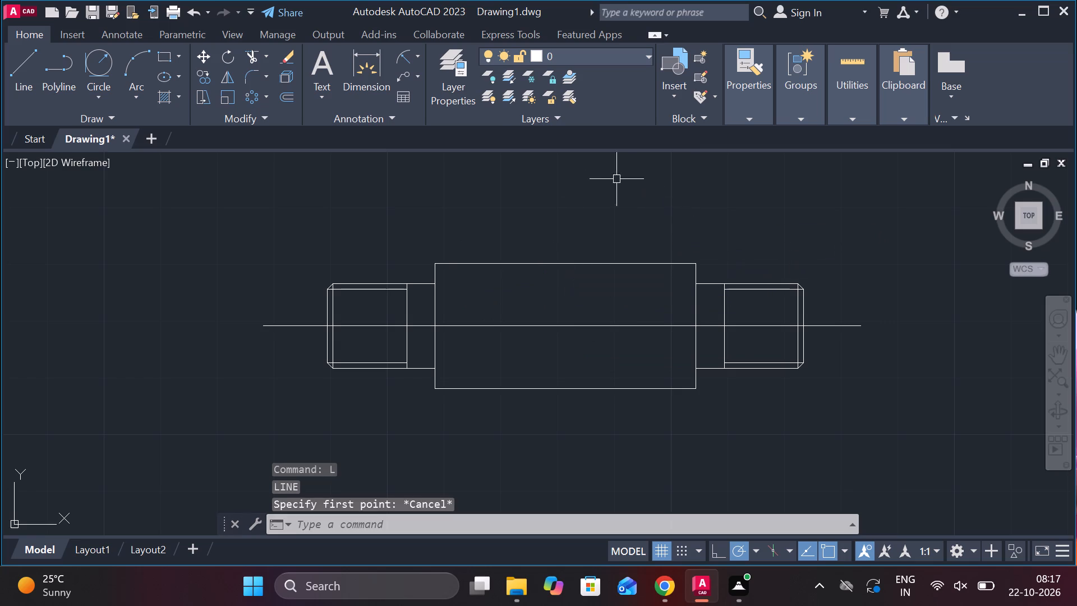
Set the shaft centre line's linetype to DASHED.
{"action": "left_click", "coordinate": [553, 326]}
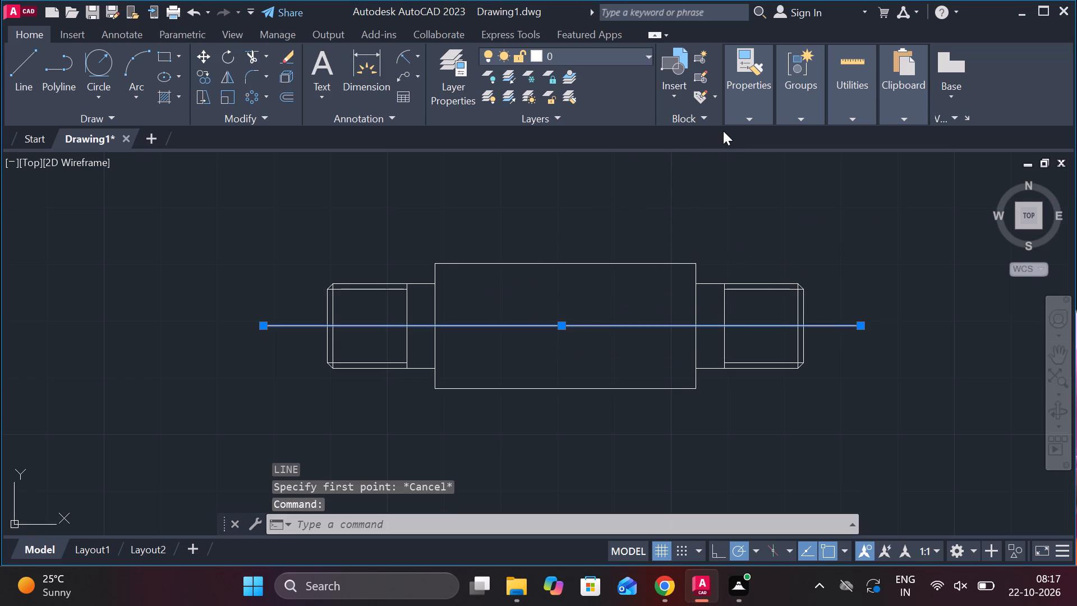
{"action": "left_click", "coordinate": [745, 120]}
{"action": "left_click", "coordinate": [837, 175]}
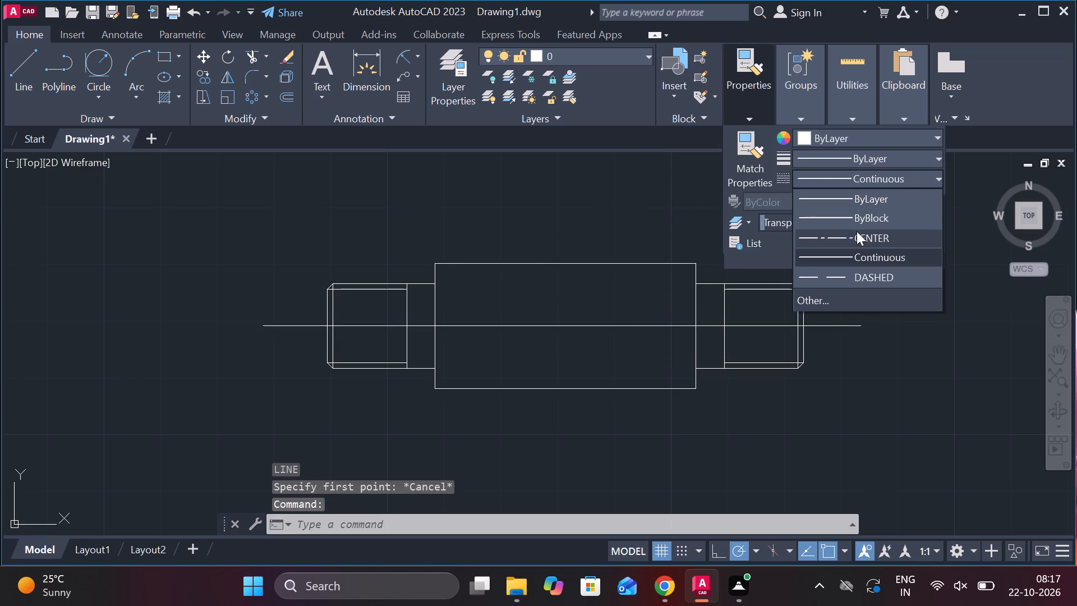
{"action": "left_click", "coordinate": [842, 274]}
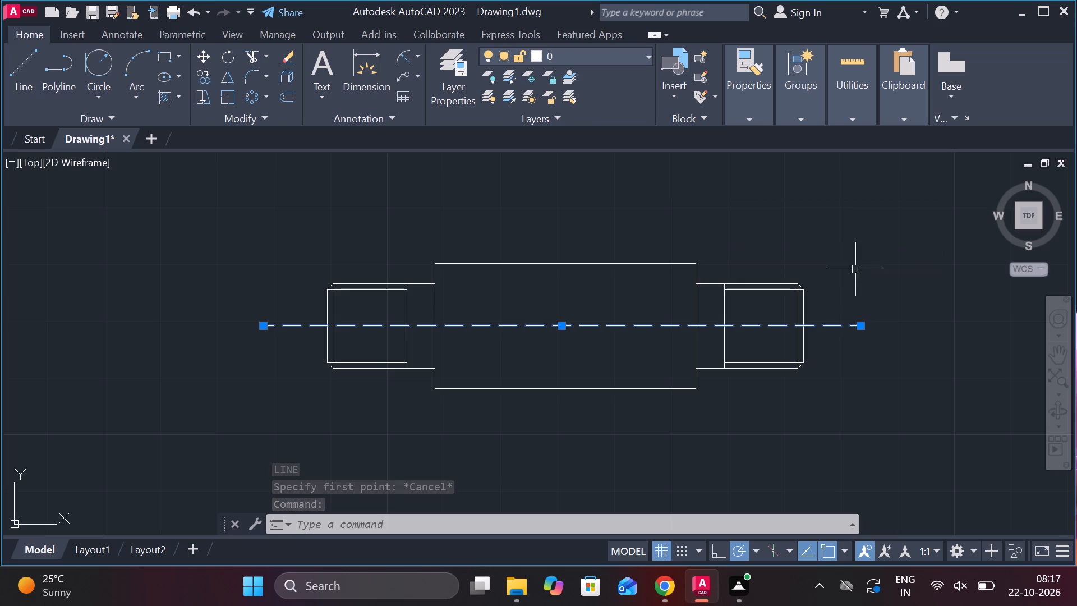
Change the shaft centre line's linetype to CENTER.
{"action": "left_click", "coordinate": [740, 114]}
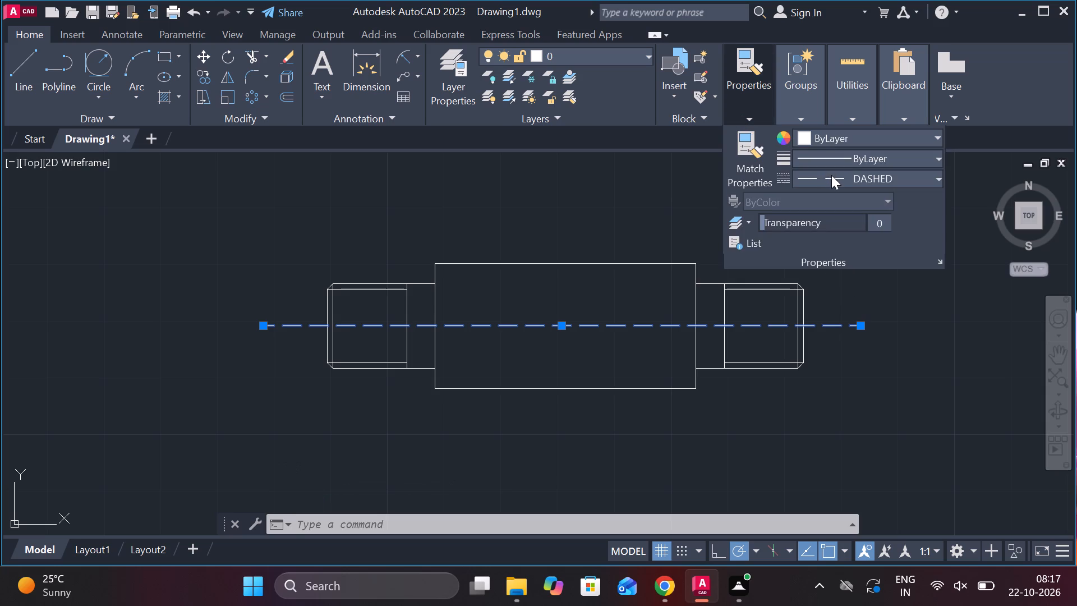
{"action": "left_click", "coordinate": [831, 175]}
{"action": "left_click", "coordinate": [838, 237]}
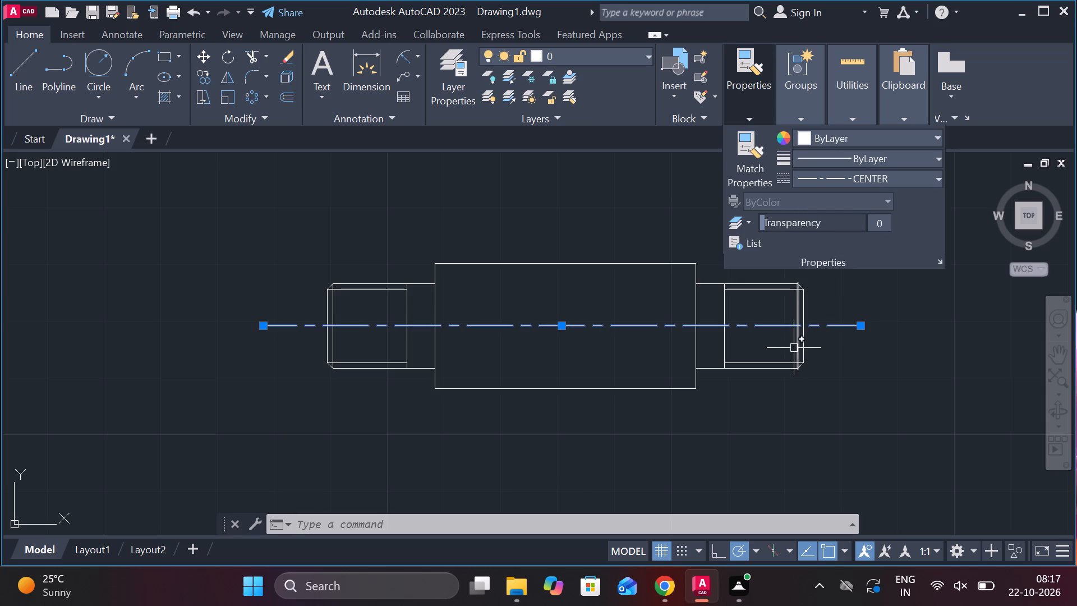
{"action": "key", "text": "Escape"}
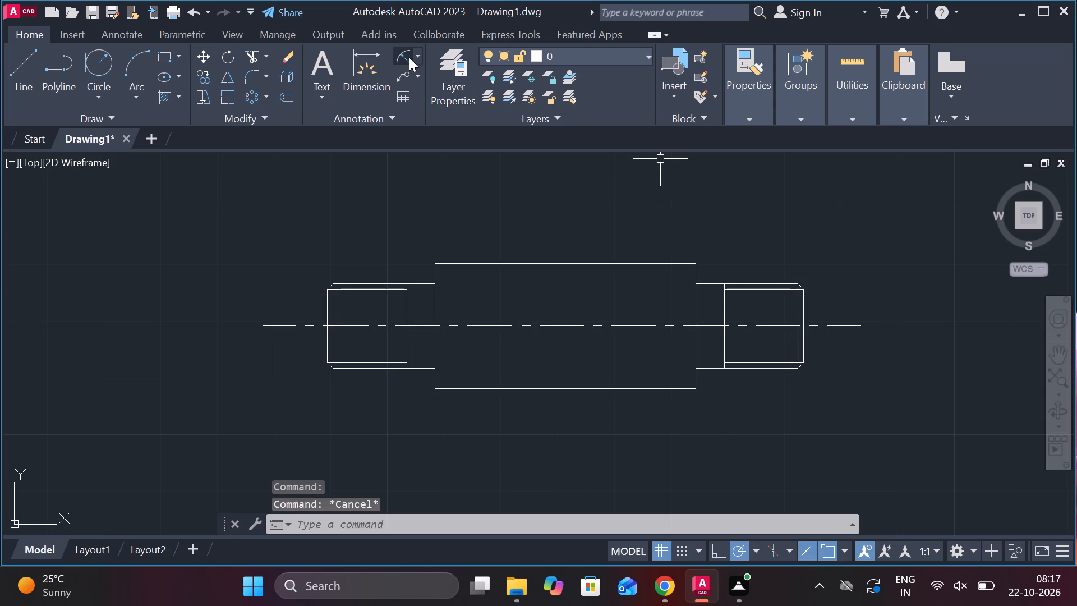
Add a linear dimension above the shaft for the short neck between the first threaded end and the body.
{"action": "left_click", "coordinate": [422, 54]}
{"action": "left_click", "coordinate": [450, 82]}
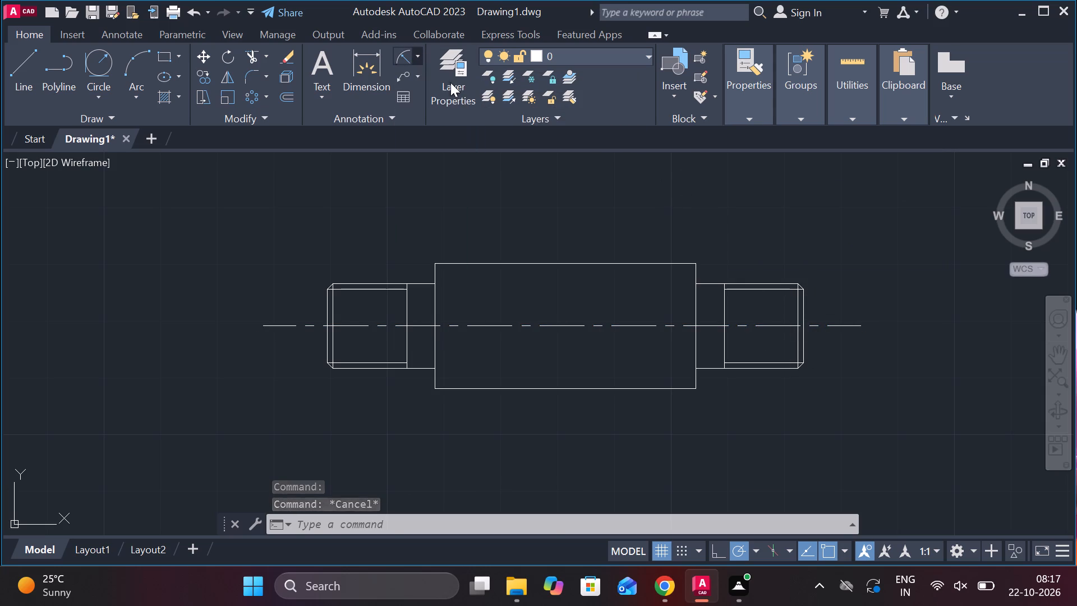
{"action": "middle_click_drag", "start_coordinate": [425, 240], "coordinate": [483, 245]}
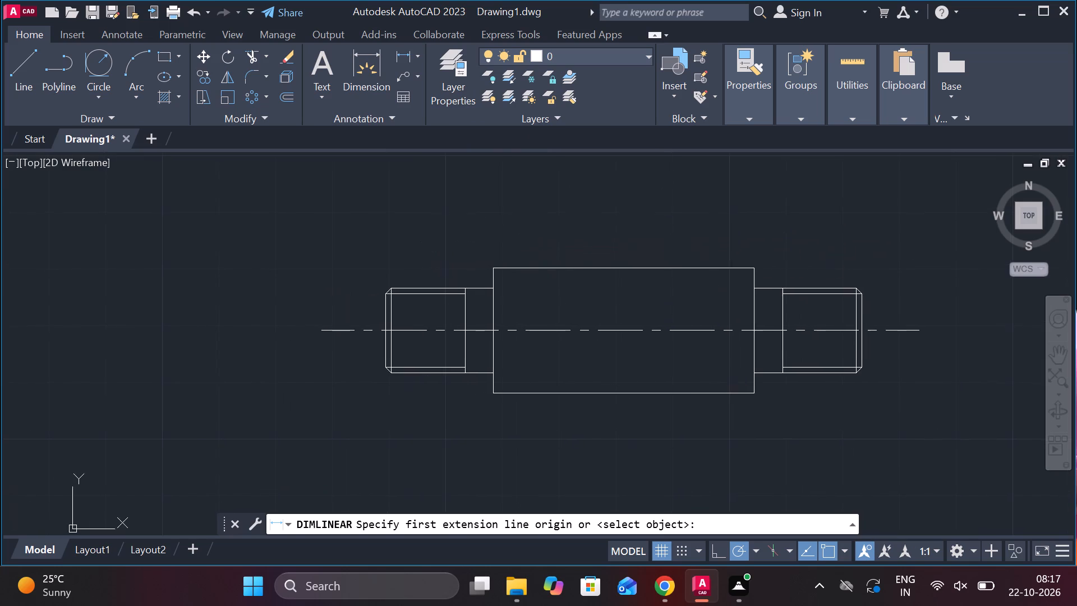
{"action": "left_click", "coordinate": [467, 291]}
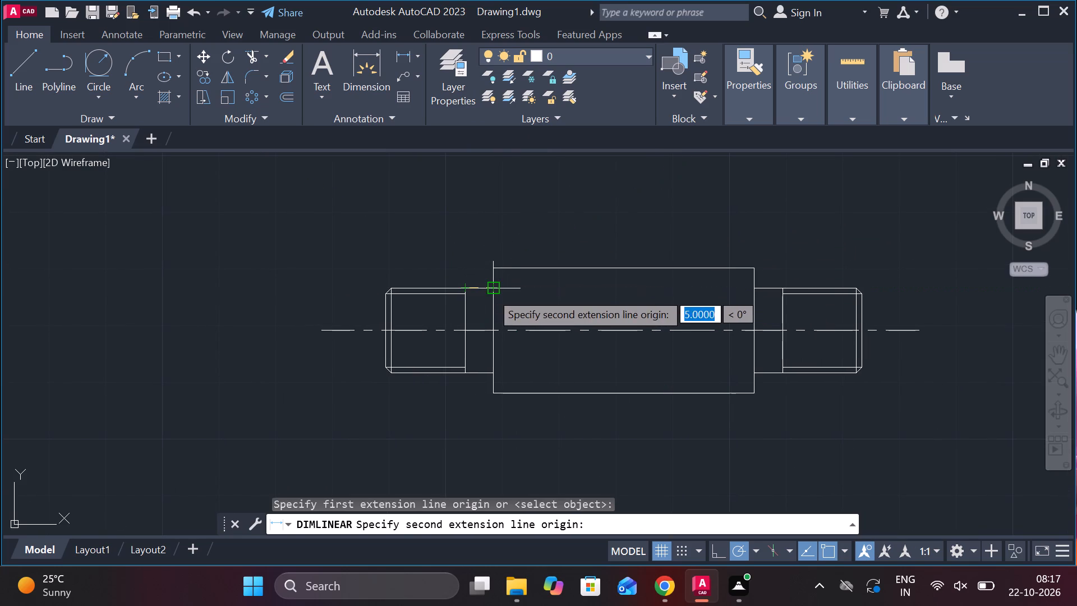
{"action": "left_click", "coordinate": [490, 292]}
{"action": "left_click", "coordinate": [529, 245]}
Add a horizontal linear dimension from the first end's inner chamfer edge to the body shoulder, above the neck dimension.
{"action": "key", "text": "space"}
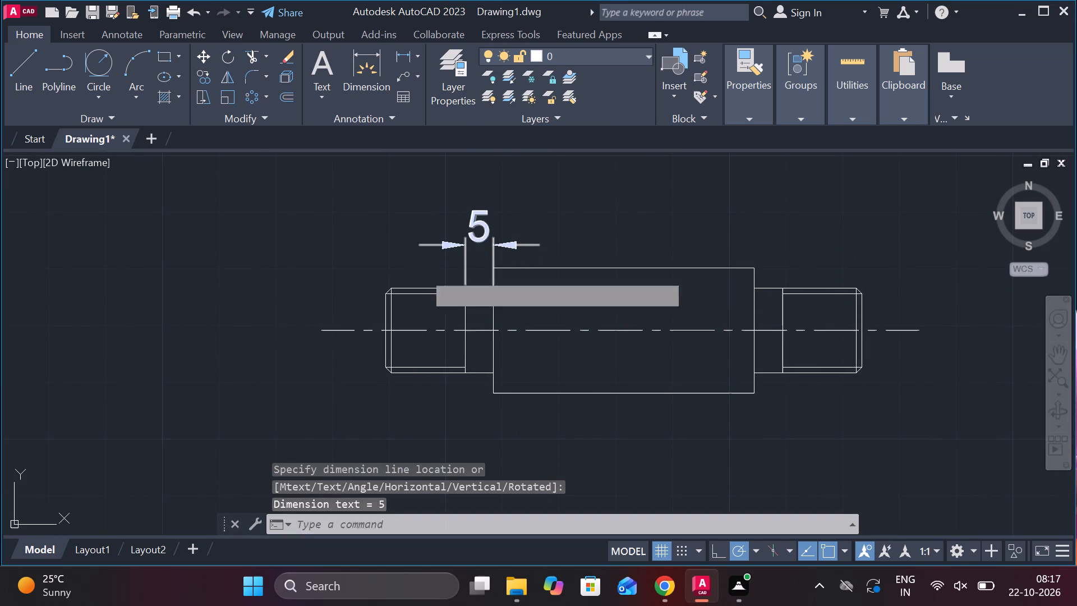
{"action": "scroll", "coordinate": [396, 284], "scroll_direction": "up", "scroll_amount": 2}
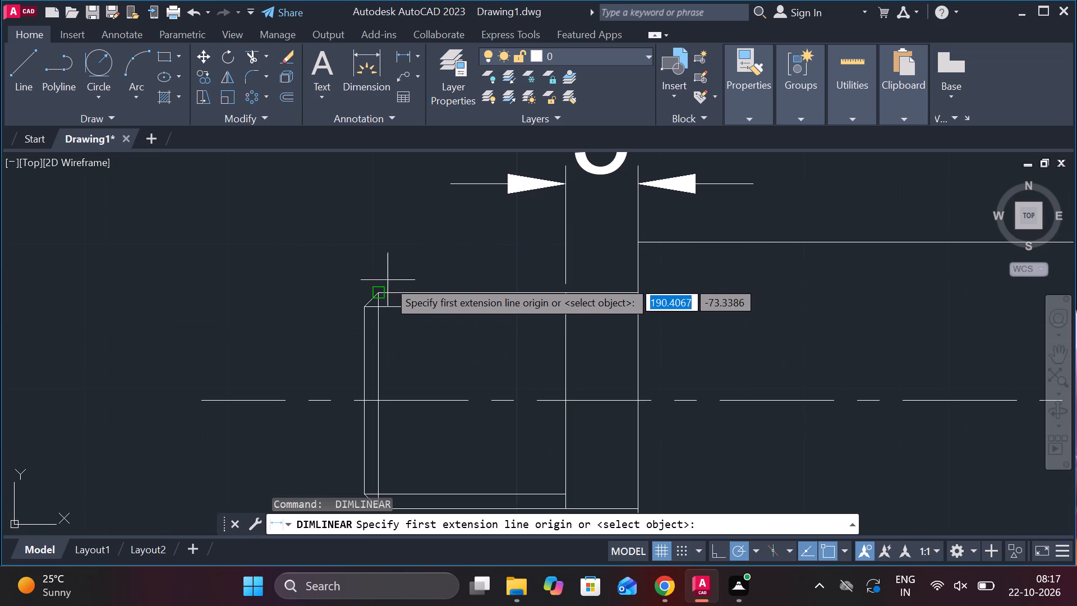
{"action": "left_click", "coordinate": [382, 287]}
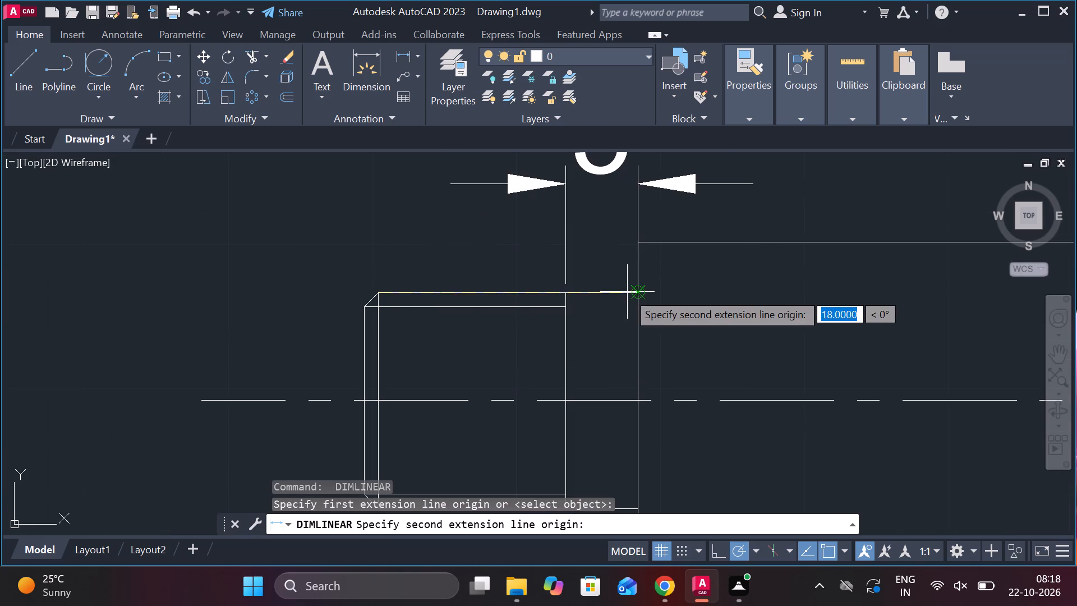
{"action": "left_click", "coordinate": [632, 292]}
{"action": "scroll", "coordinate": [618, 264], "scroll_direction": "down", "scroll_amount": 3}
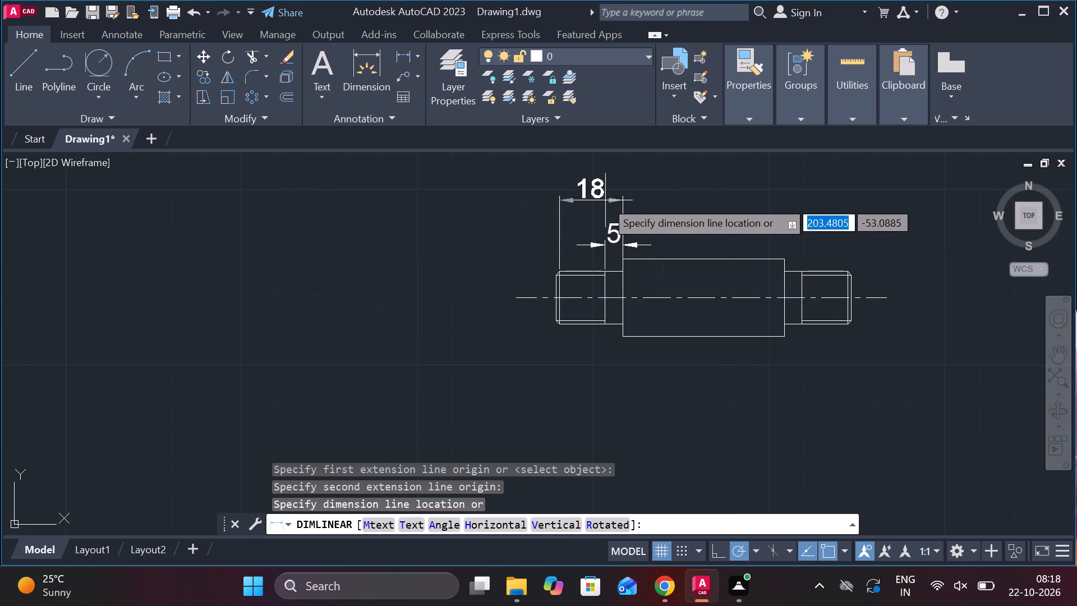
{"action": "scroll", "coordinate": [603, 220], "scroll_direction": "up", "scroll_amount": 2}
{"action": "left_click", "coordinate": [610, 205]}
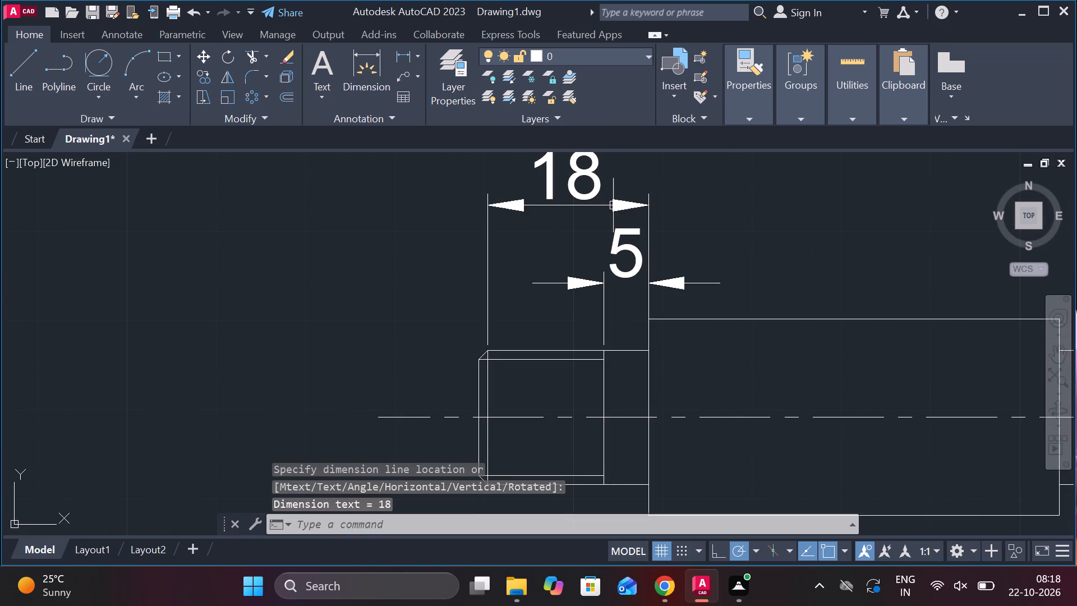
Dimension the shaft's length between the inner chamfer edges of both ends, placing it above the two shorter dimensions.
{"action": "scroll", "coordinate": [698, 235], "scroll_direction": "down", "scroll_amount": 1}
{"action": "middle_click_drag", "start_coordinate": [704, 239], "coordinate": [563, 241]}
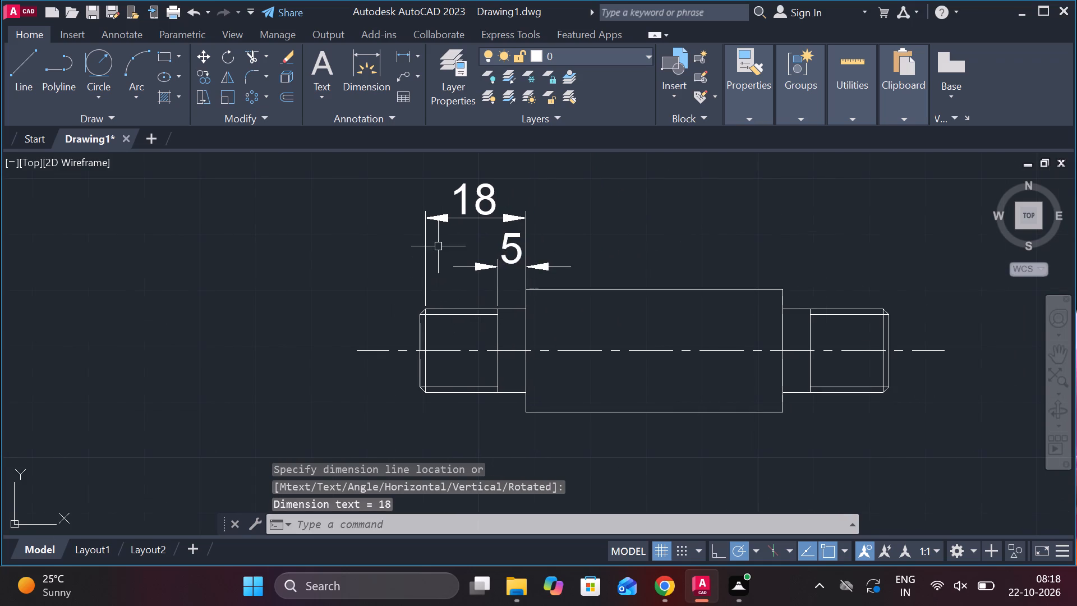
{"action": "key", "text": "space"}
{"action": "left_click", "coordinate": [429, 243]}
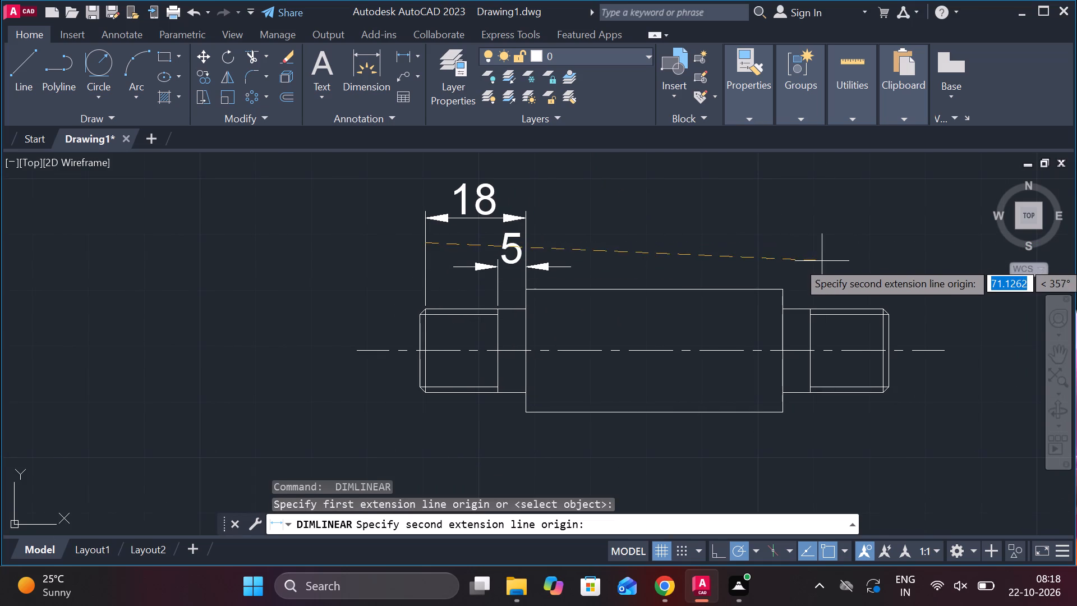
{"action": "scroll", "coordinate": [877, 328], "scroll_direction": "up", "scroll_amount": 2}
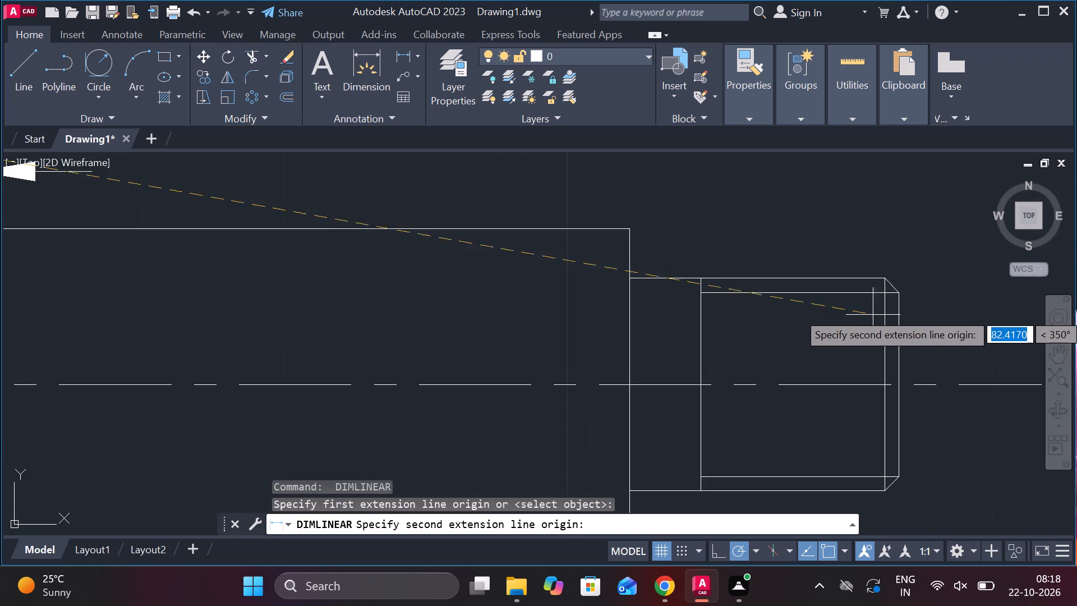
{"action": "left_click", "coordinate": [890, 293]}
{"action": "scroll", "coordinate": [645, 206], "scroll_direction": "down", "scroll_amount": 3}
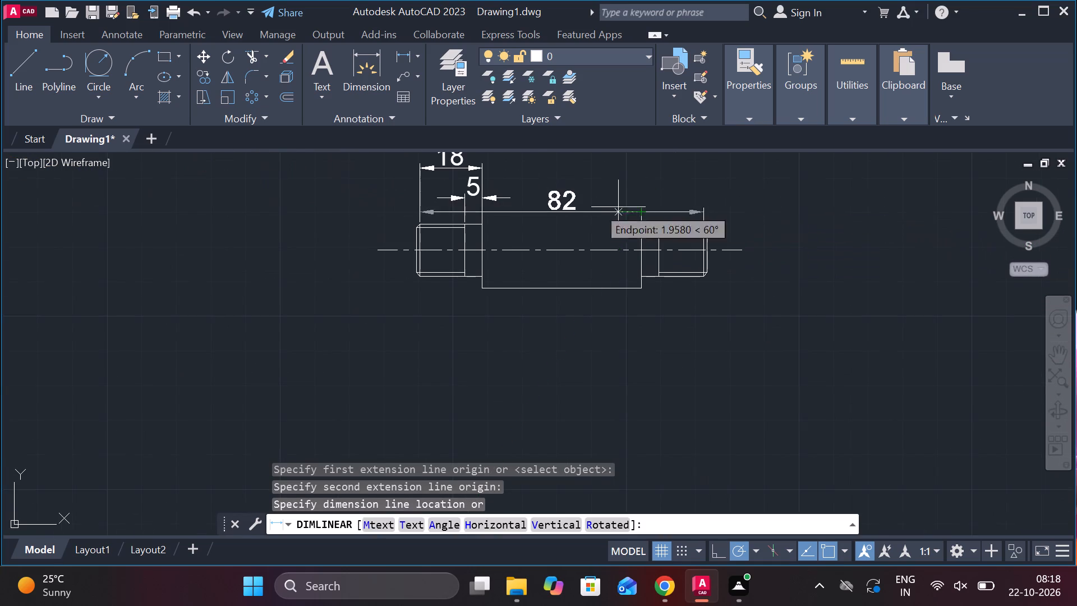
{"action": "middle_click_drag", "start_coordinate": [574, 164], "coordinate": [569, 284]}
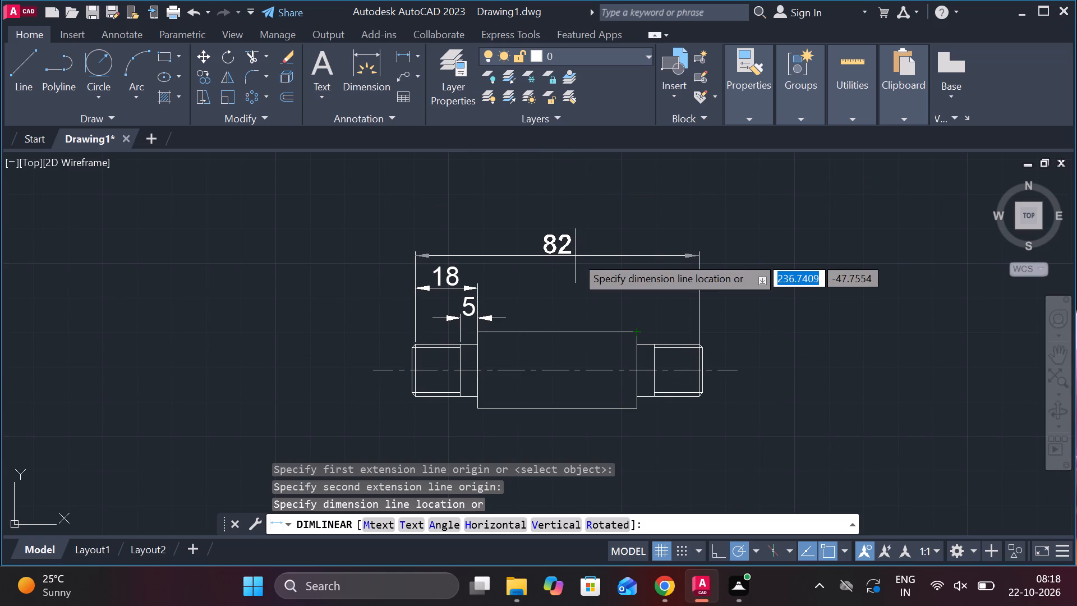
{"action": "left_click", "coordinate": [576, 256]}
Add a vertical linear dimension for the full height of the shaft body, placed beyond the dimensioned chamfered end.
{"action": "middle_click_drag", "start_coordinate": [588, 303], "coordinate": [649, 235]}
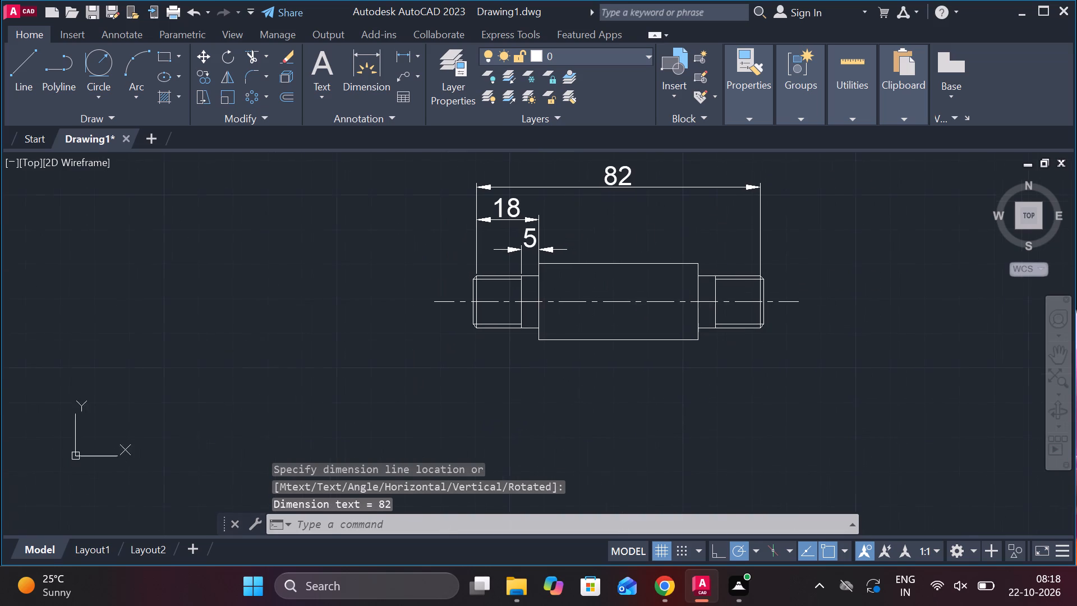
{"action": "left_click", "coordinate": [397, 57]}
{"action": "scroll", "coordinate": [536, 261], "scroll_direction": "up", "scroll_amount": 2}
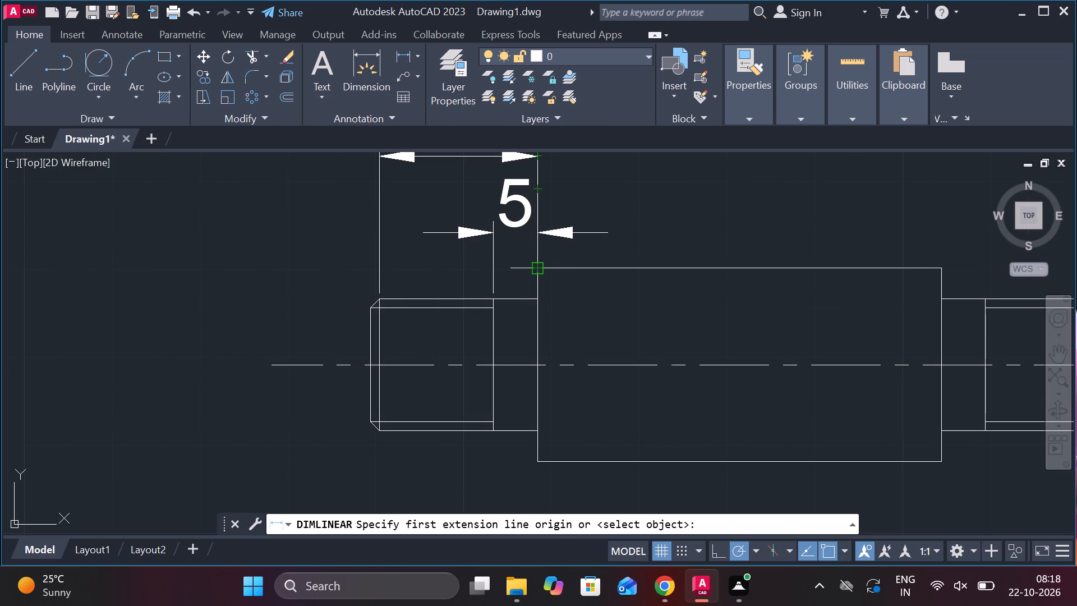
{"action": "left_click", "coordinate": [540, 272]}
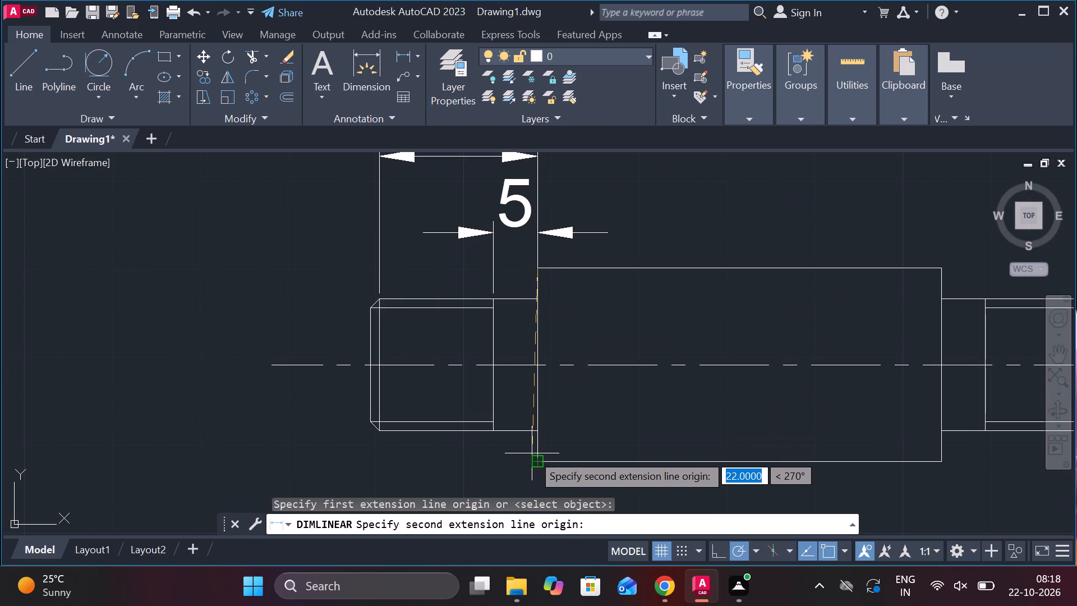
{"action": "left_click", "coordinate": [539, 458]}
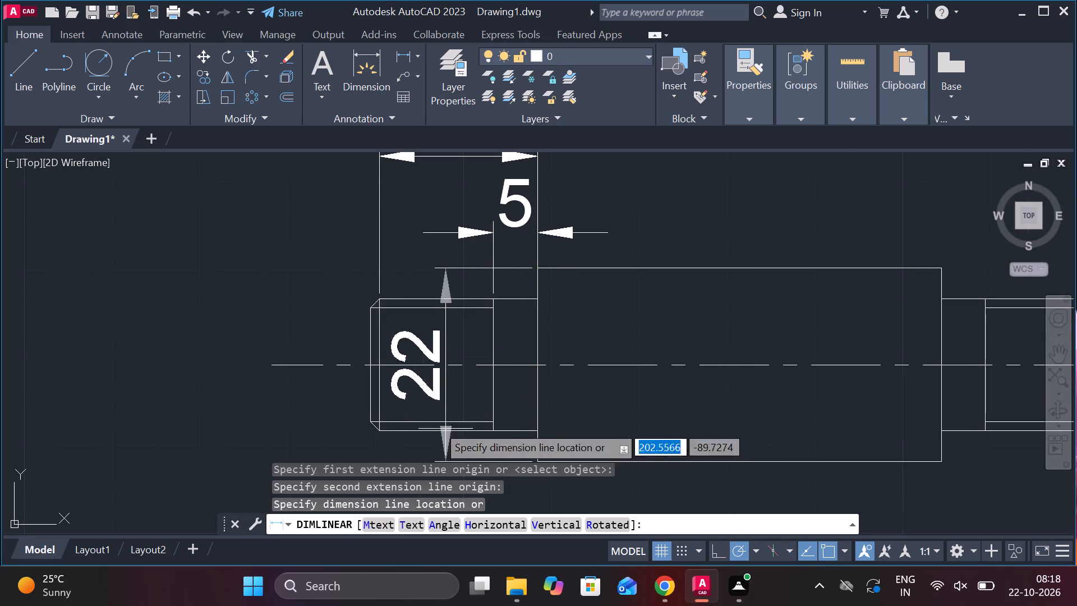
{"action": "middle_click_drag", "start_coordinate": [384, 396], "coordinate": [467, 362]}
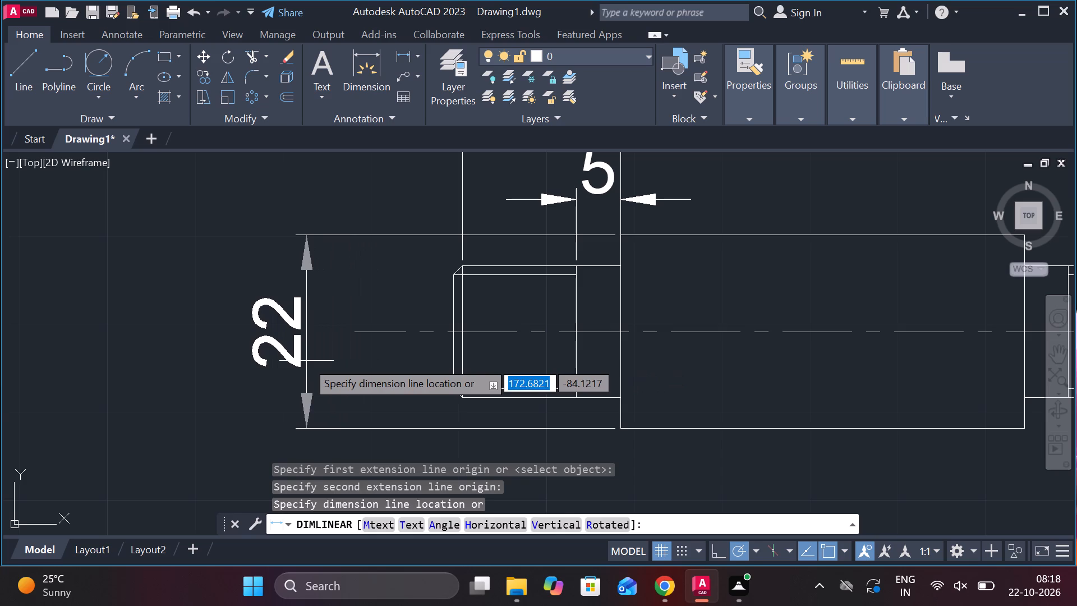
{"action": "left_click", "coordinate": [306, 361]}
Add a vertical linear dimension for the chamfered end's outer height, between the end and the body height dimension.
{"action": "key", "text": "space"}
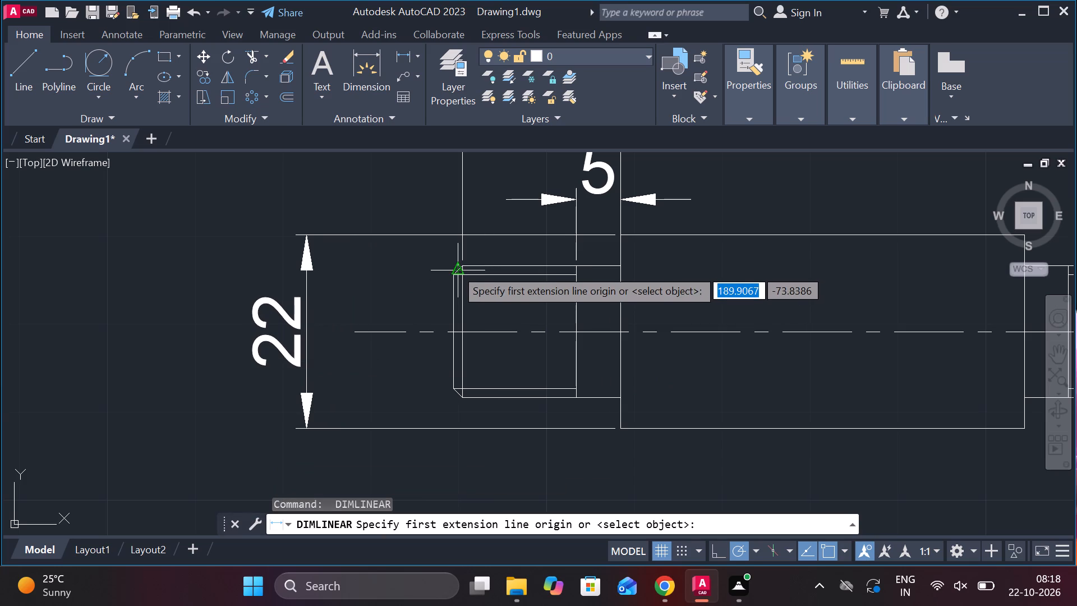
{"action": "left_click", "coordinate": [457, 263]}
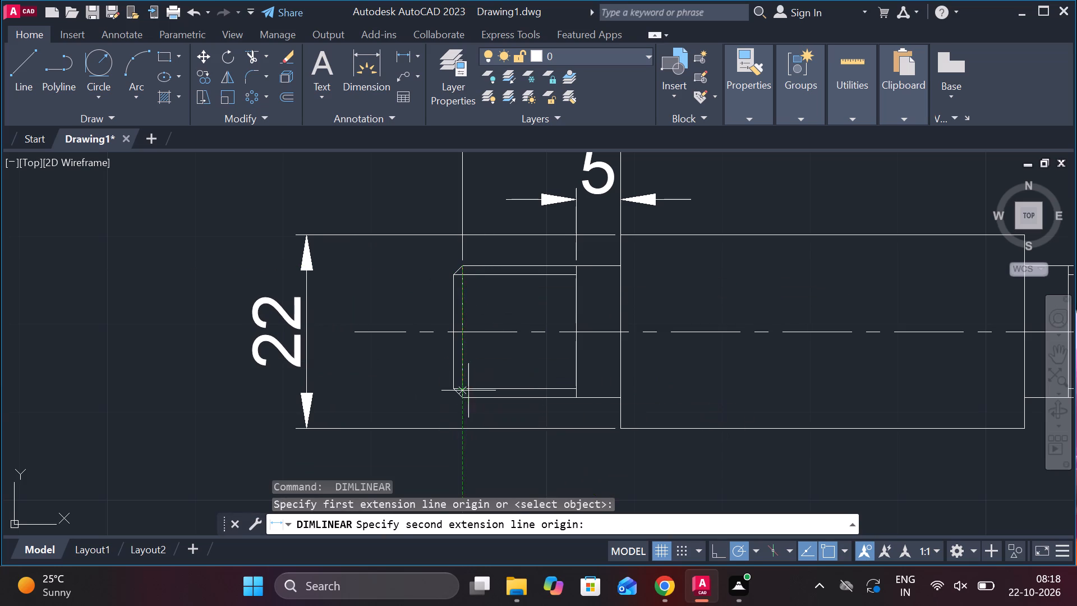
{"action": "left_click", "coordinate": [462, 398]}
{"action": "left_click", "coordinate": [402, 379]}
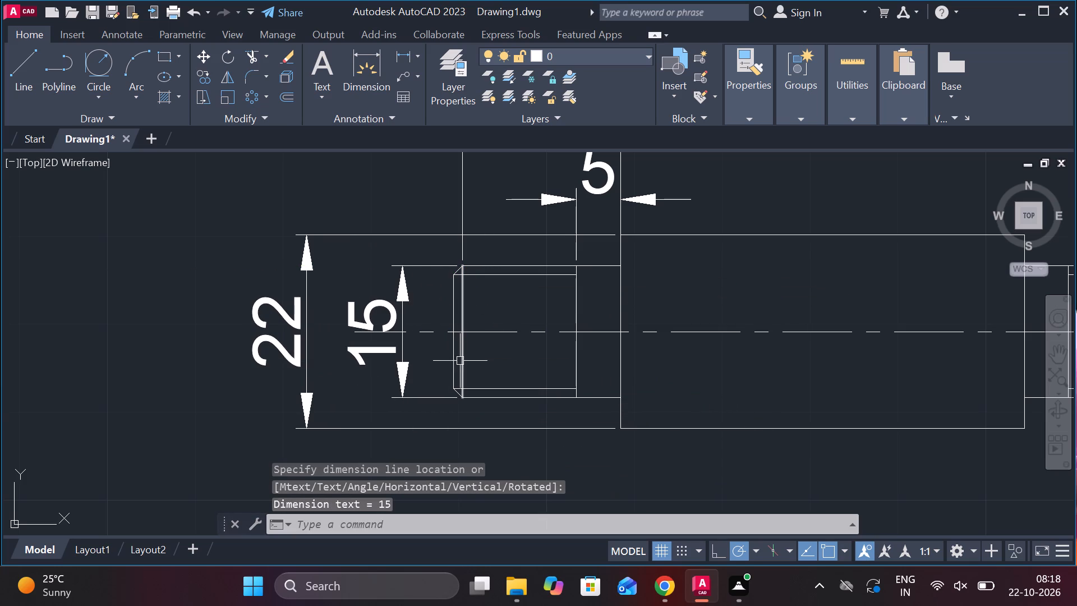
{"action": "key", "text": "Escape"}
Add a diameter symbol before the body's 22 dimension text so it reads Ø22.
{"action": "double_click", "coordinate": [288, 333]}
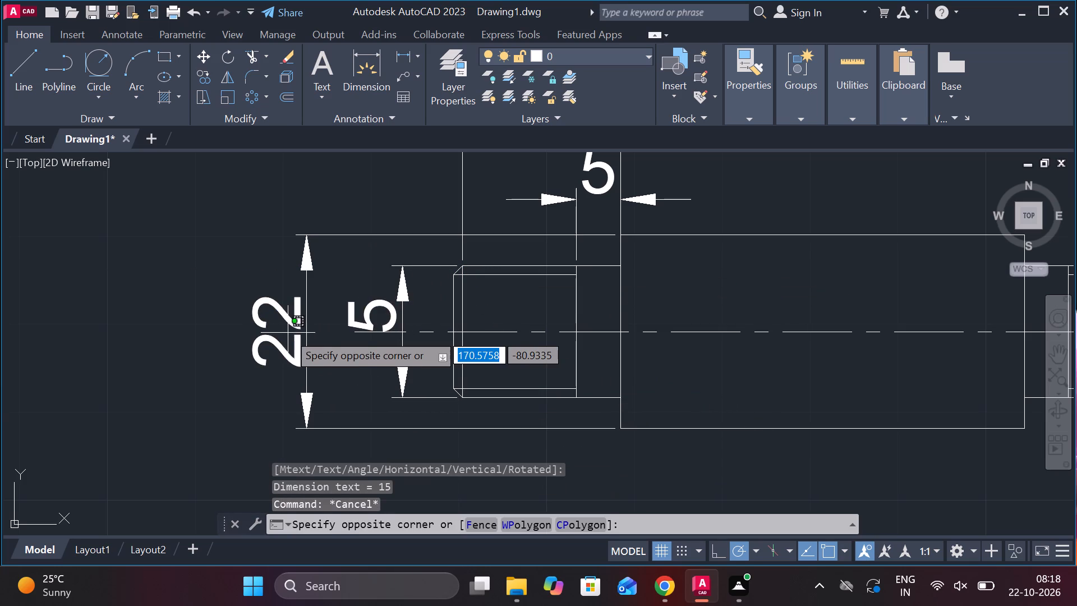
{"action": "key", "text": "Escape"}
{"action": "double_click", "coordinate": [274, 309]}
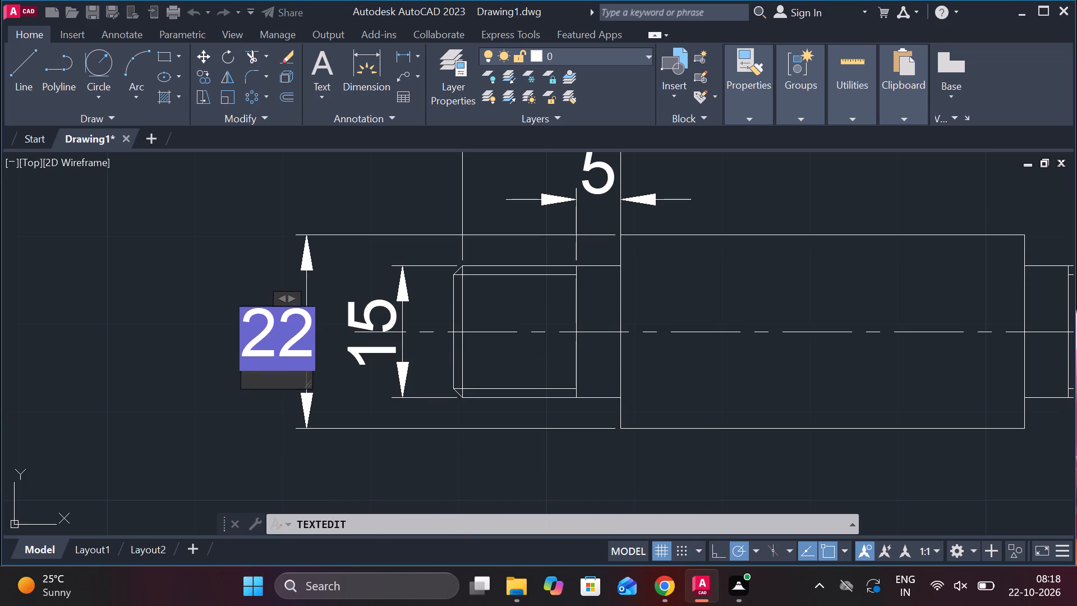
{"action": "left_click", "coordinate": [715, 100]}
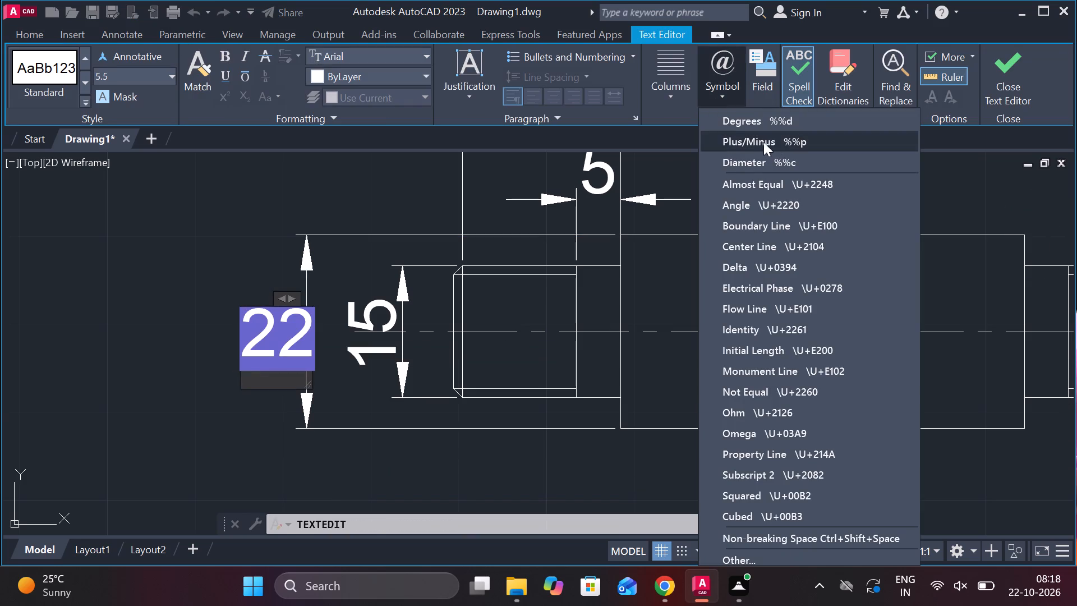
{"action": "left_click", "coordinate": [755, 156]}
{"action": "left_click", "coordinate": [1006, 75]}
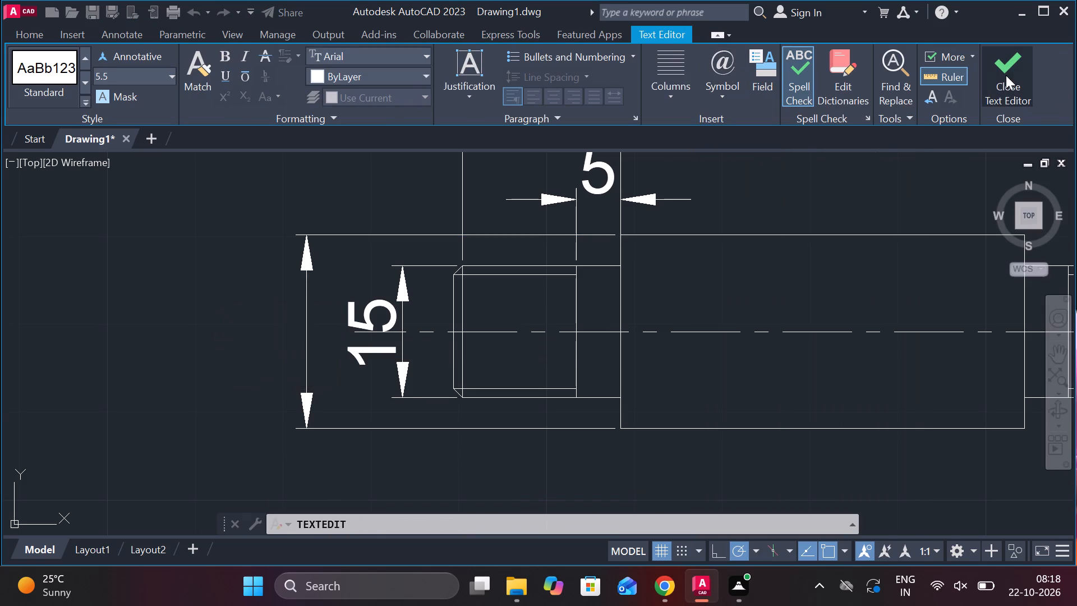
Prefix the chamfered end's 15 dimension text with M so it reads M15.
{"action": "double_click", "coordinate": [383, 305]}
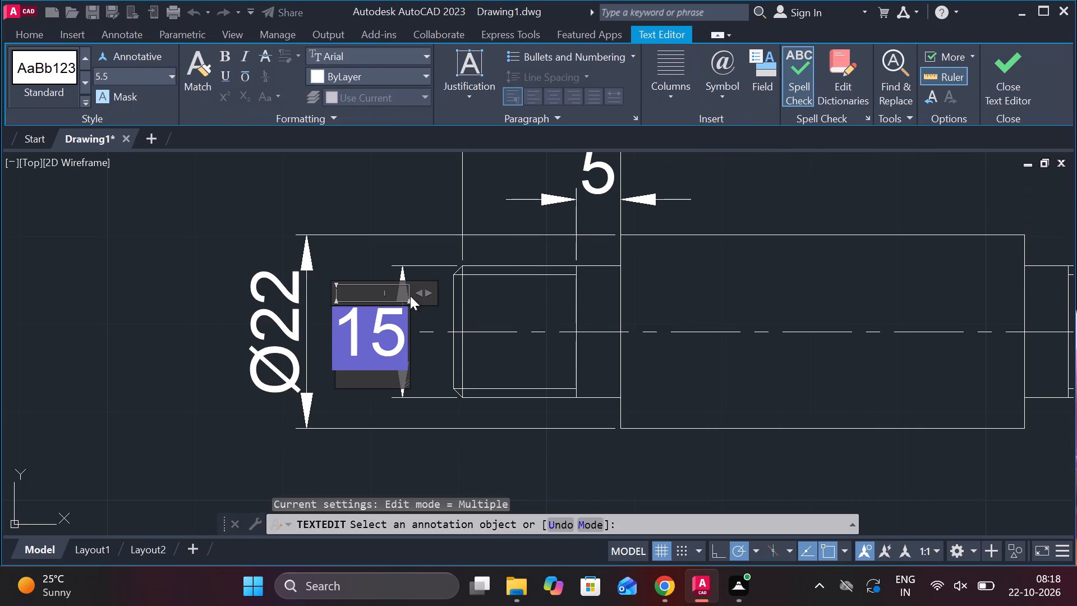
{"action": "left_click", "coordinate": [726, 104]}
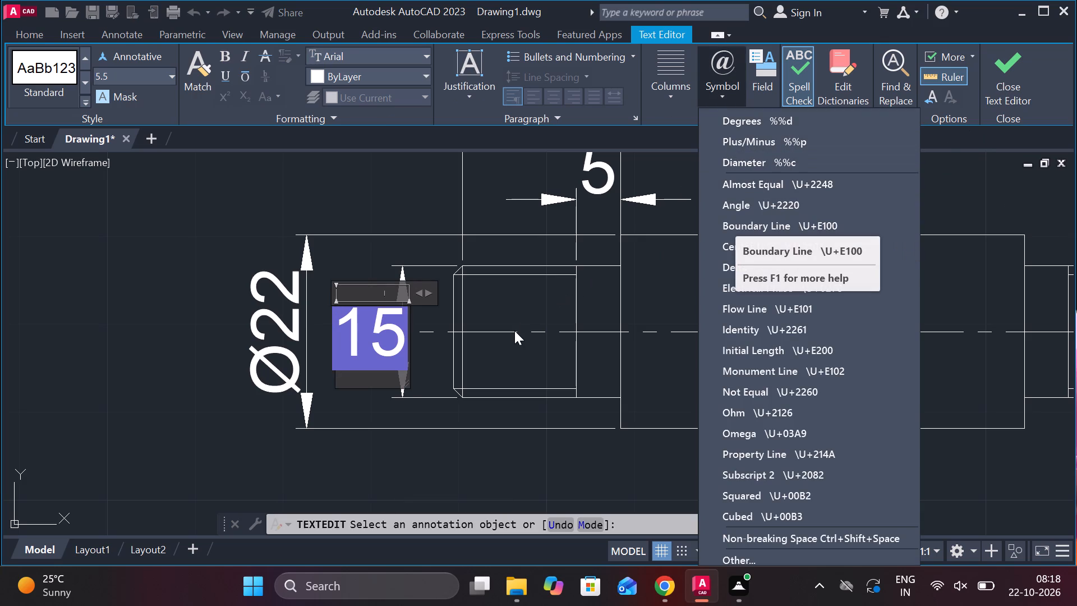
{"action": "key", "text": "m"}
{"action": "left_click", "coordinate": [431, 345]}
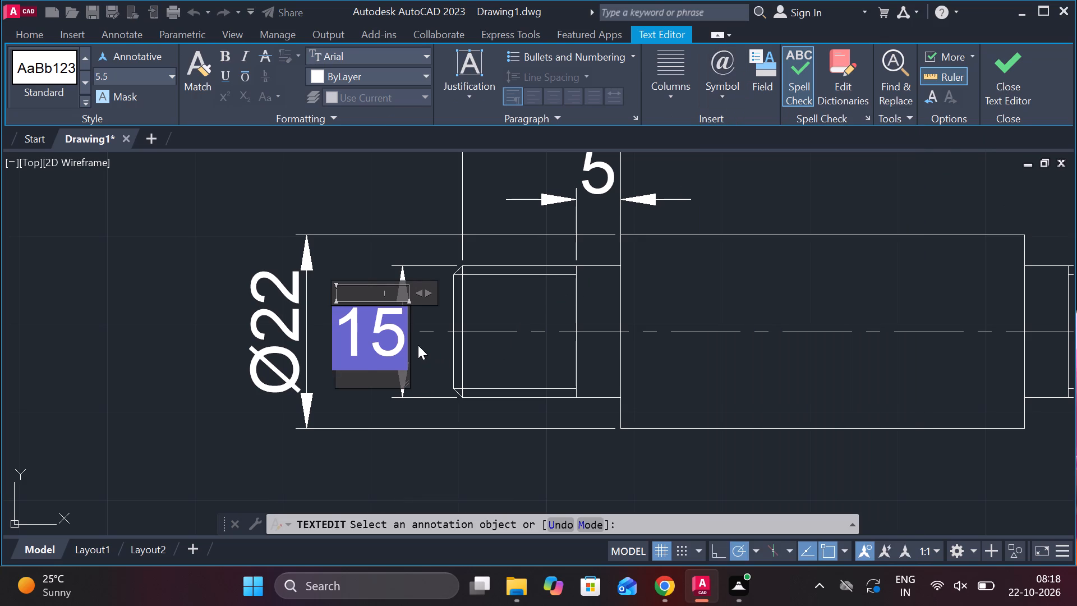
{"action": "key", "text": "m"}
{"action": "left_click", "coordinate": [1000, 67]}
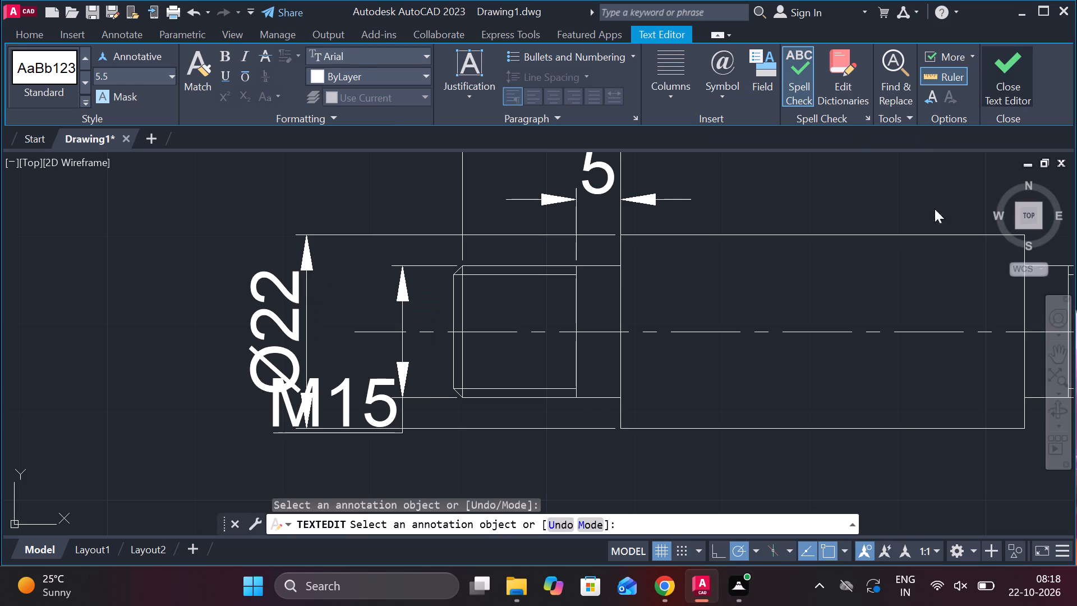
{"action": "middle_click_drag", "start_coordinate": [416, 410], "coordinate": [450, 332]}
{"action": "key", "text": "Escape"}
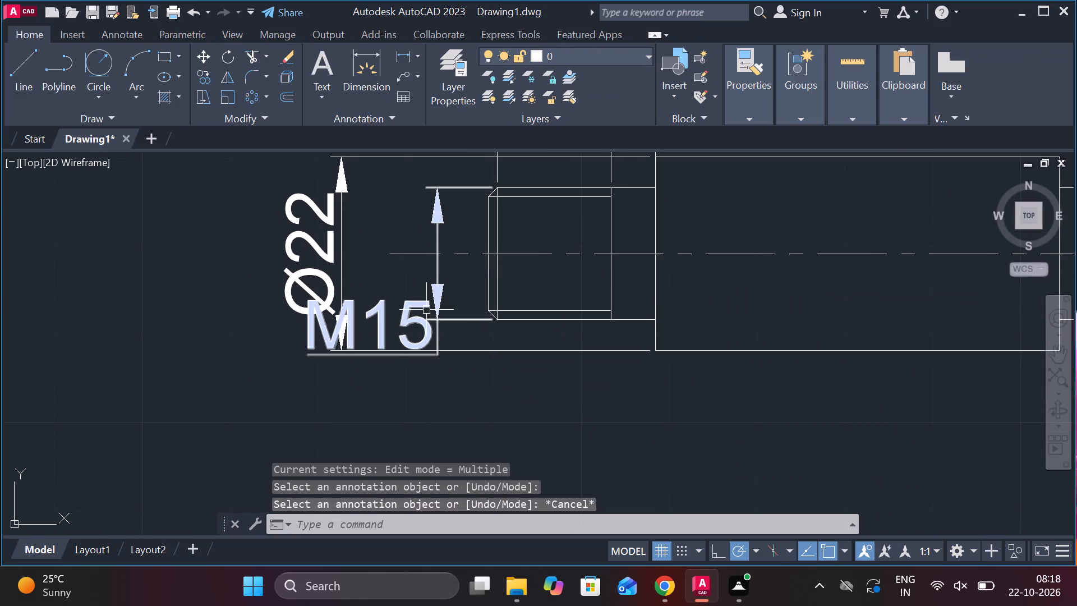
Move the M15 dimension text straight down by about 10.4 units, clear of the Ø22 dimension.
{"action": "left_click", "coordinate": [426, 310]}
{"action": "left_click", "coordinate": [367, 327]}
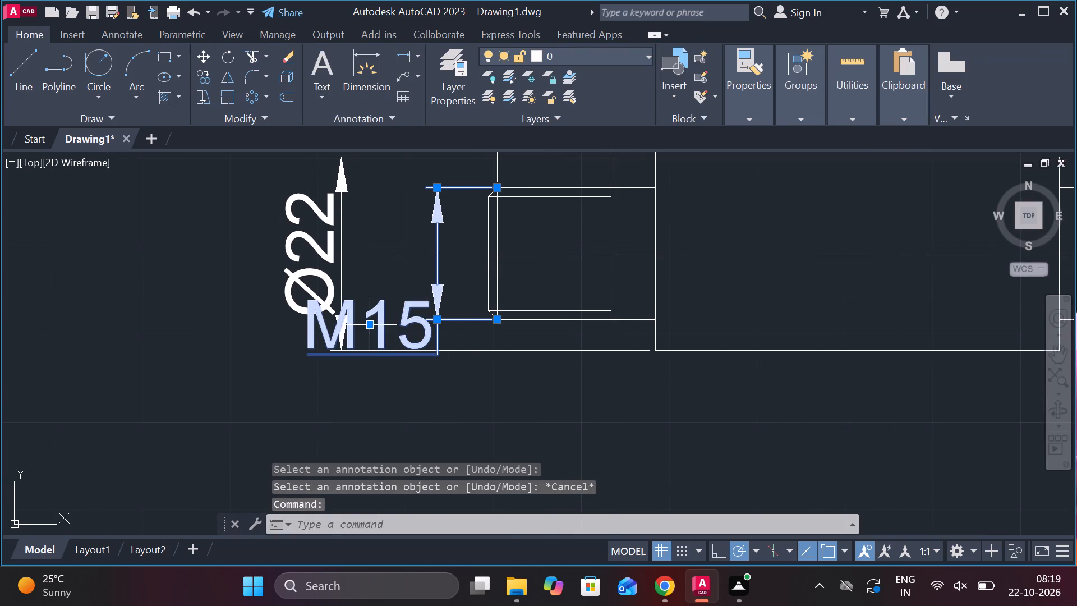
{"action": "left_click", "coordinate": [365, 416]}
{"action": "key", "text": "Escape"}
{"action": "scroll", "coordinate": [572, 414], "scroll_direction": "down", "scroll_amount": 2}
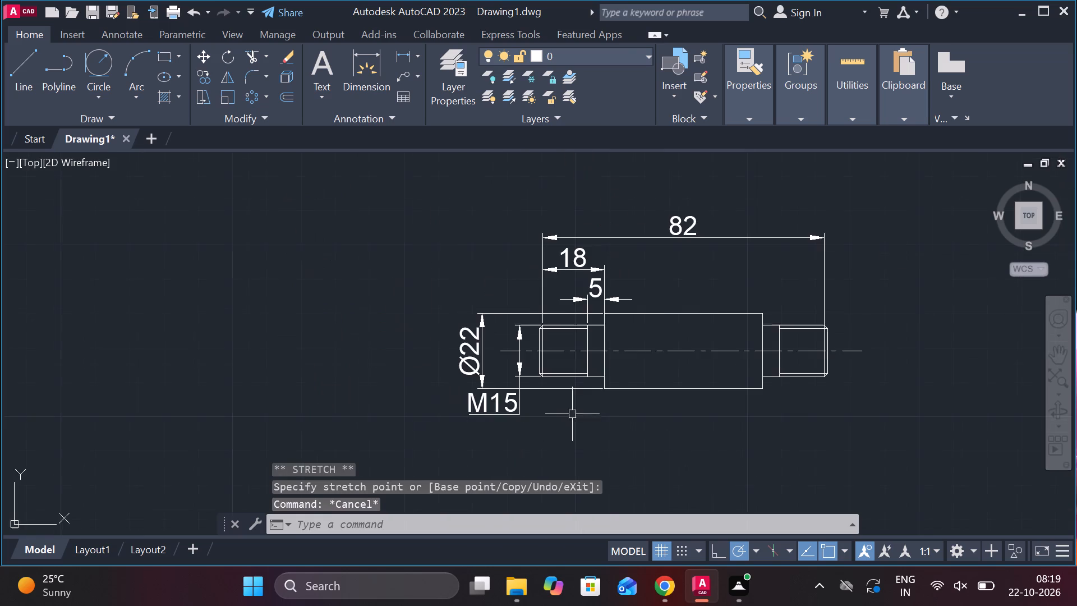
Mirror the 18 and 5 dimensions about the shaft body's vertical midline onto the opposite end, keeping the originals.
{"action": "middle_click_drag", "start_coordinate": [710, 462], "coordinate": [634, 421]}
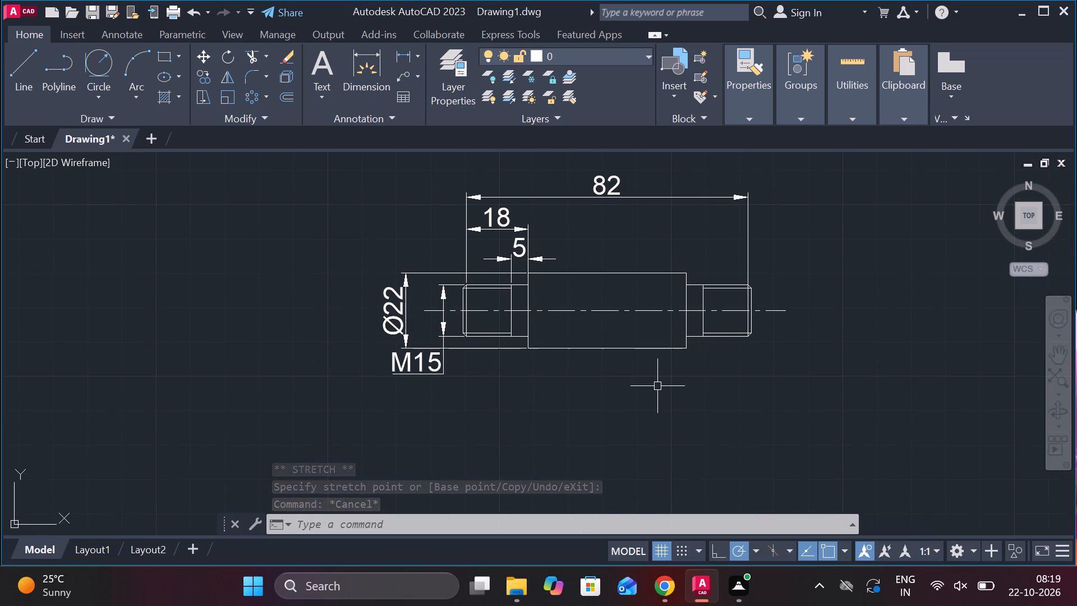
{"action": "left_click", "coordinate": [501, 223]}
{"action": "left_click", "coordinate": [518, 251]}
{"action": "type", "text": "MI"}
{"action": "key", "text": "Return"}
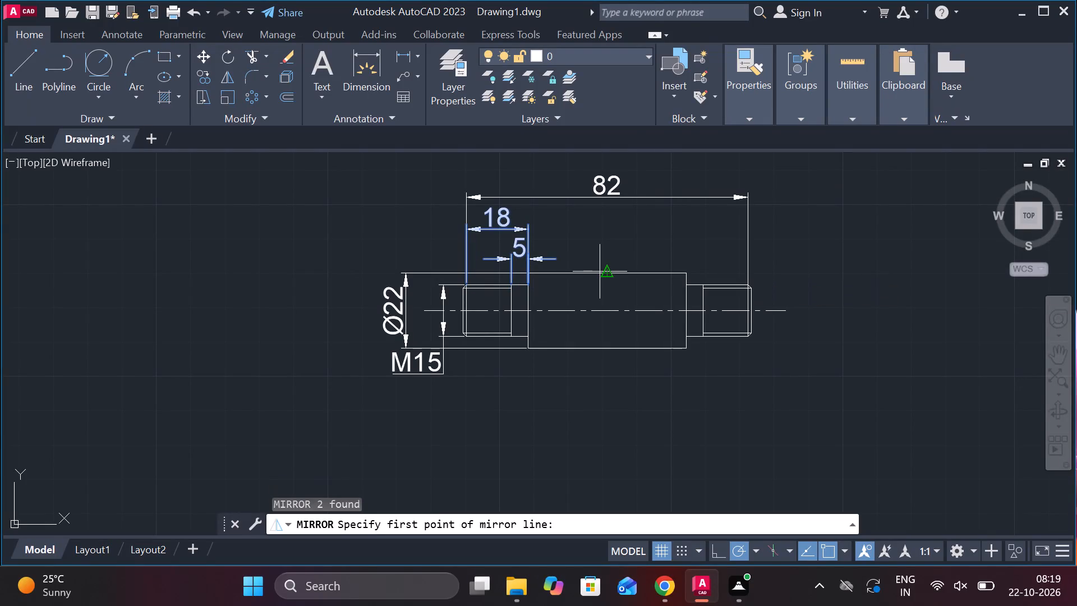
{"action": "left_click", "coordinate": [601, 272]}
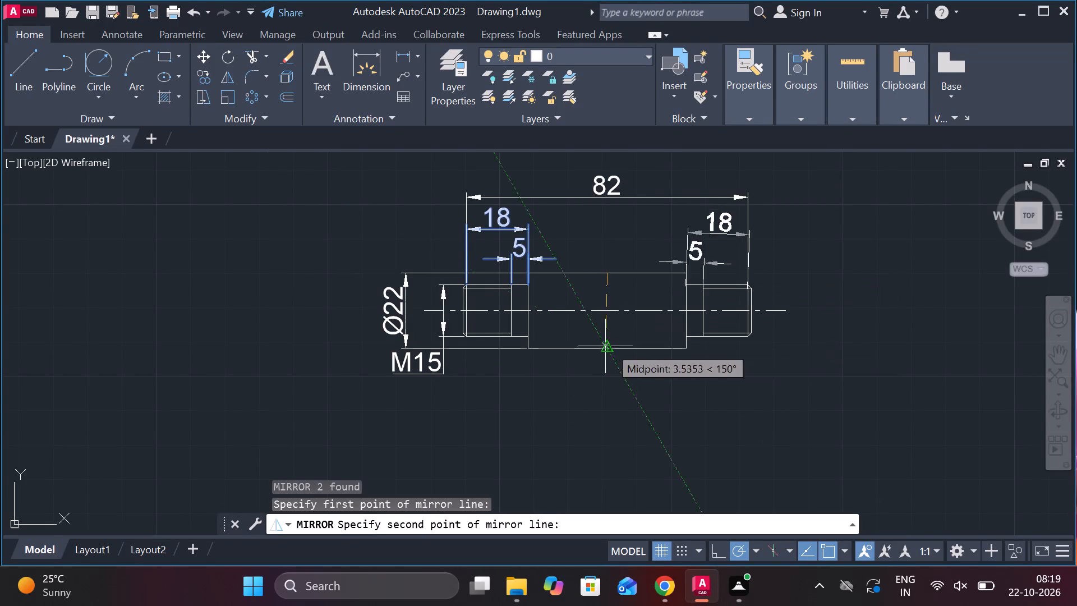
{"action": "left_click", "coordinate": [607, 350]}
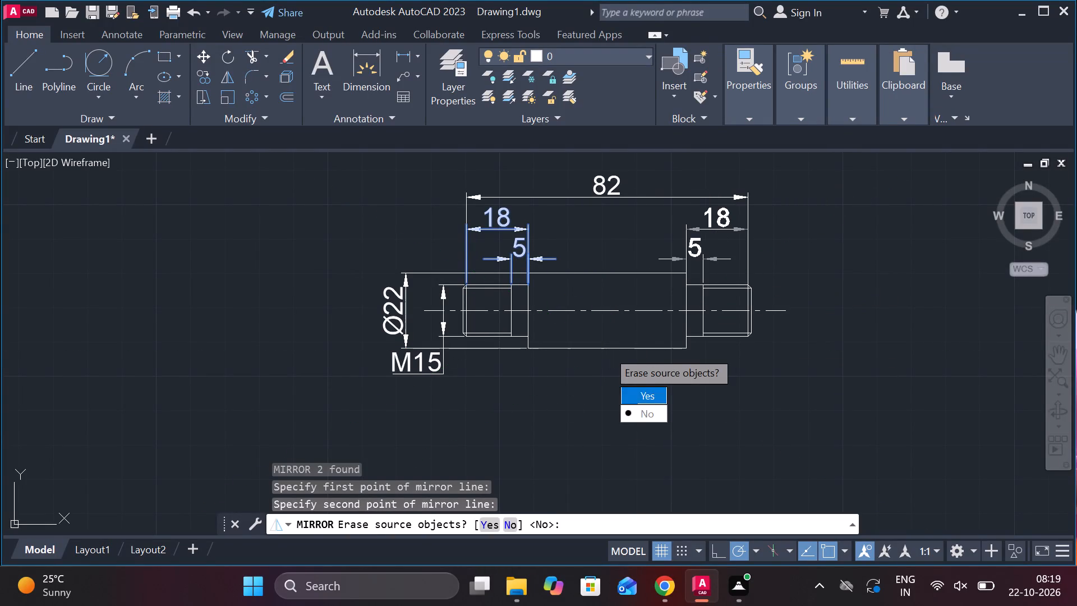
{"action": "left_click_drag", "start_coordinate": [638, 414], "coordinate": [607, 350]}
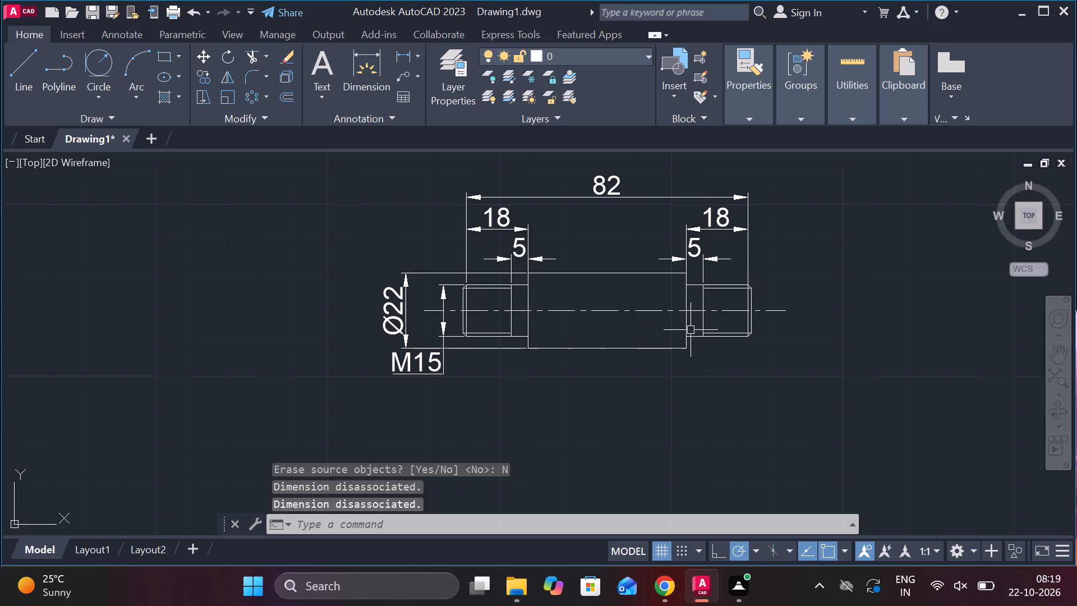
Copy the circled number 1 from drawing 1 to just below the stepped shaft.
{"action": "scroll", "coordinate": [619, 336], "scroll_direction": "down", "scroll_amount": 1}
{"action": "middle_click_drag", "start_coordinate": [671, 236], "coordinate": [702, 315]}
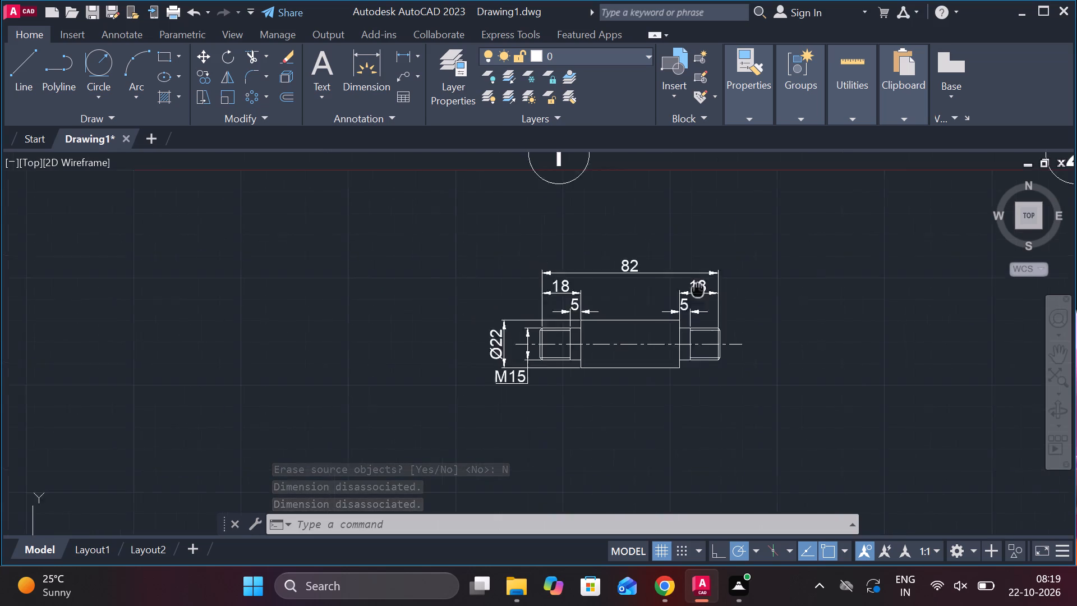
{"action": "middle_click_drag", "start_coordinate": [702, 315], "coordinate": [705, 339]}
{"action": "left_click", "coordinate": [633, 259]}
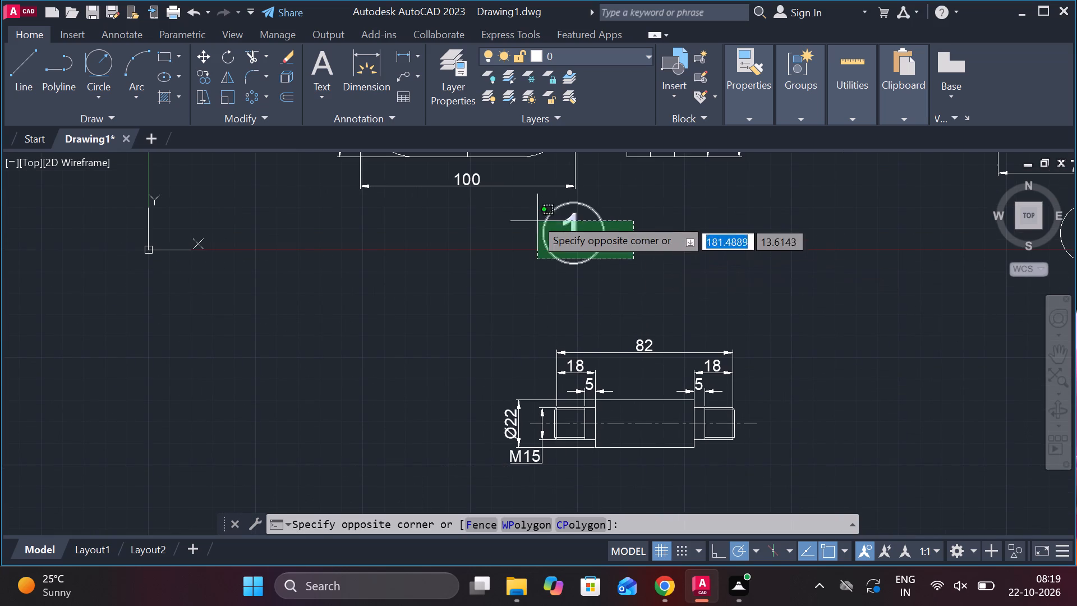
{"action": "left_click", "coordinate": [530, 205]}
{"action": "type", "text": "CO"}
{"action": "key", "text": "Return"}
{"action": "left_click", "coordinate": [700, 268]}
{"action": "scroll", "coordinate": [706, 271], "scroll_direction": "down", "scroll_amount": 1}
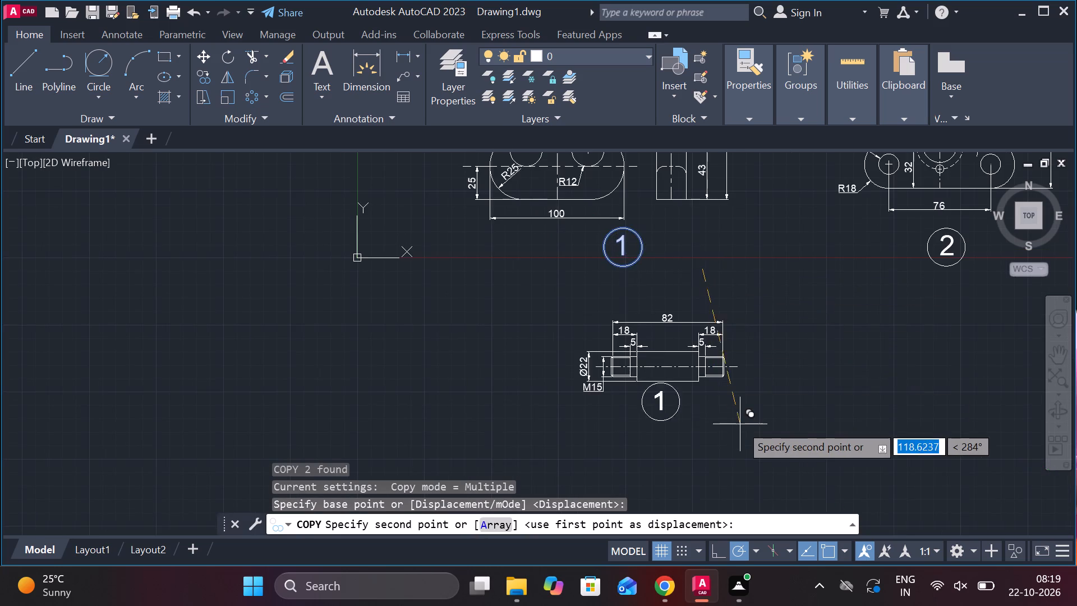
{"action": "scroll", "coordinate": [740, 424], "scroll_direction": "up", "scroll_amount": 1}
{"action": "left_click", "coordinate": [741, 434]}
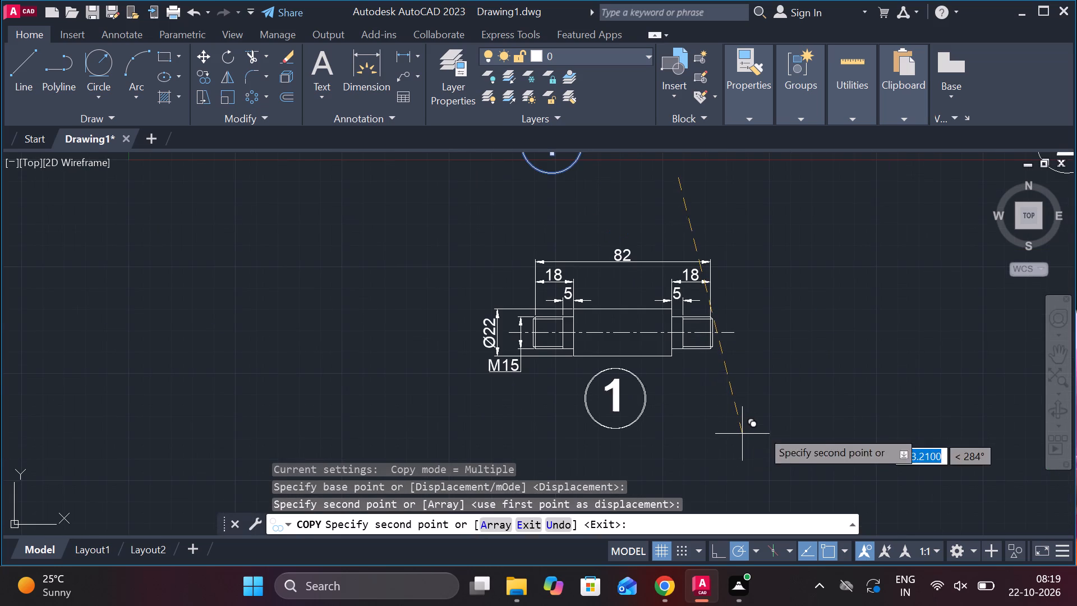
{"action": "key", "text": "Escape"}
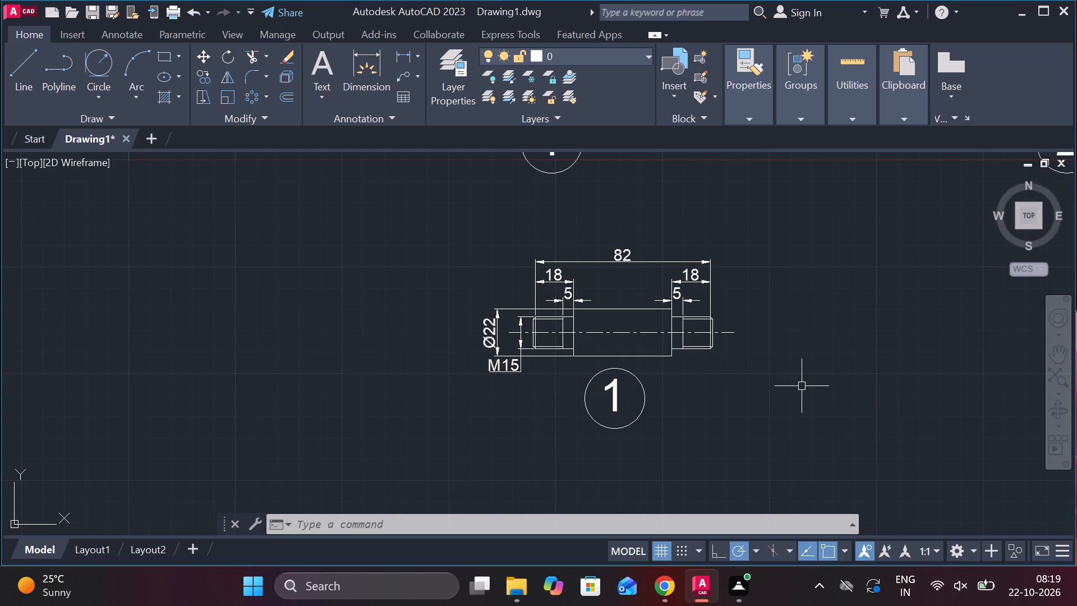
Change the number in the copied circle below the shaft to 5.
{"action": "double_click", "coordinate": [611, 401]}
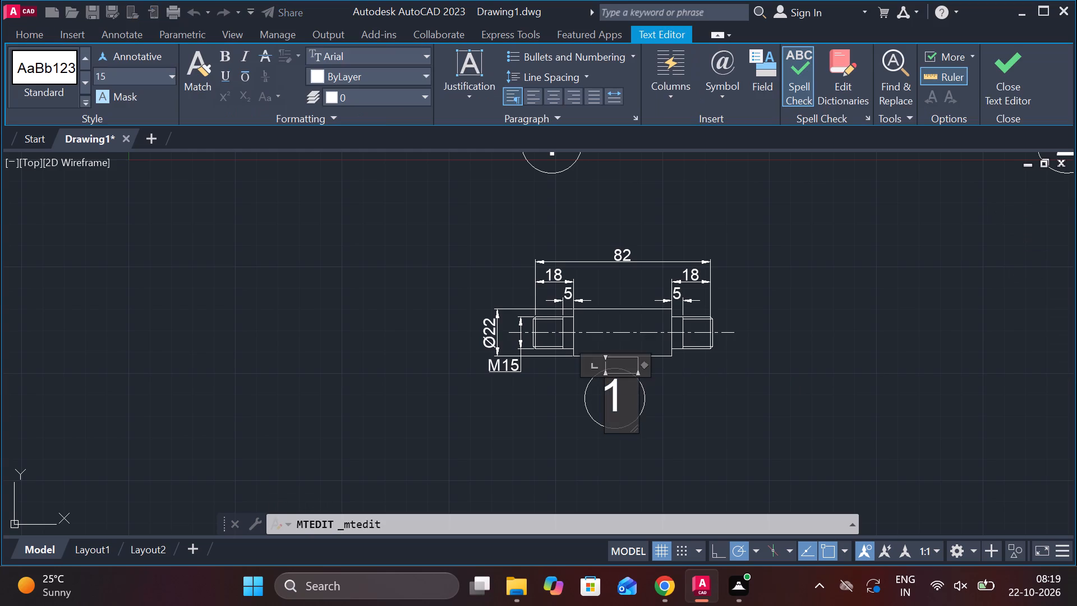
{"action": "key", "text": "Right"}
{"action": "key", "text": "BackSpace"}
{"action": "key", "text": "5"}
{"action": "left_click", "coordinate": [1012, 76]}
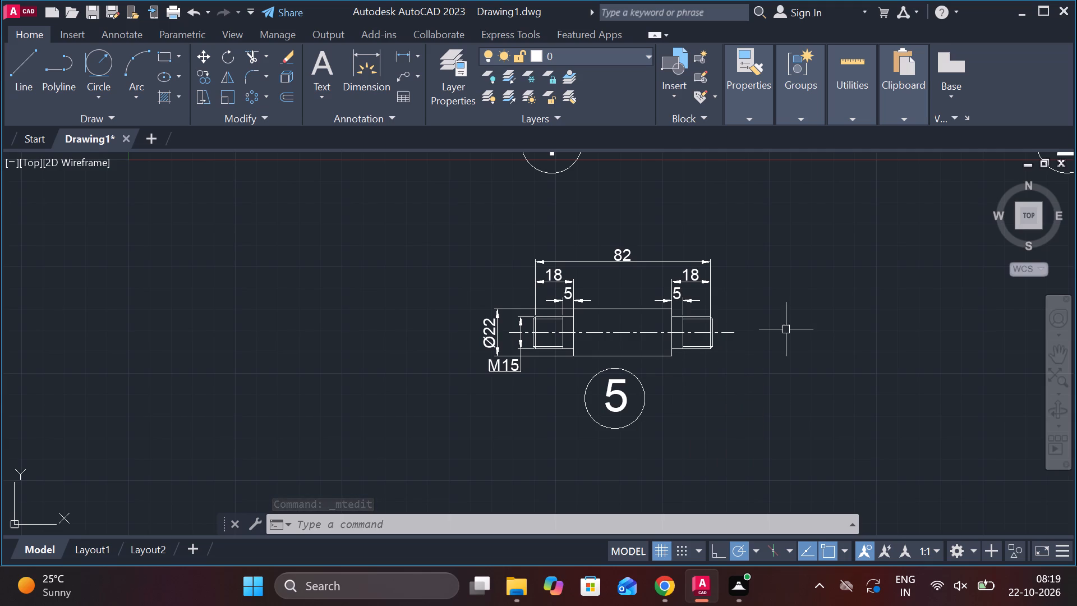
Start a flanged outline below drawing 2 with lines 30 across the top, 3 down and 2.5 inward.
{"action": "scroll", "coordinate": [786, 332], "scroll_direction": "down", "scroll_amount": 1}
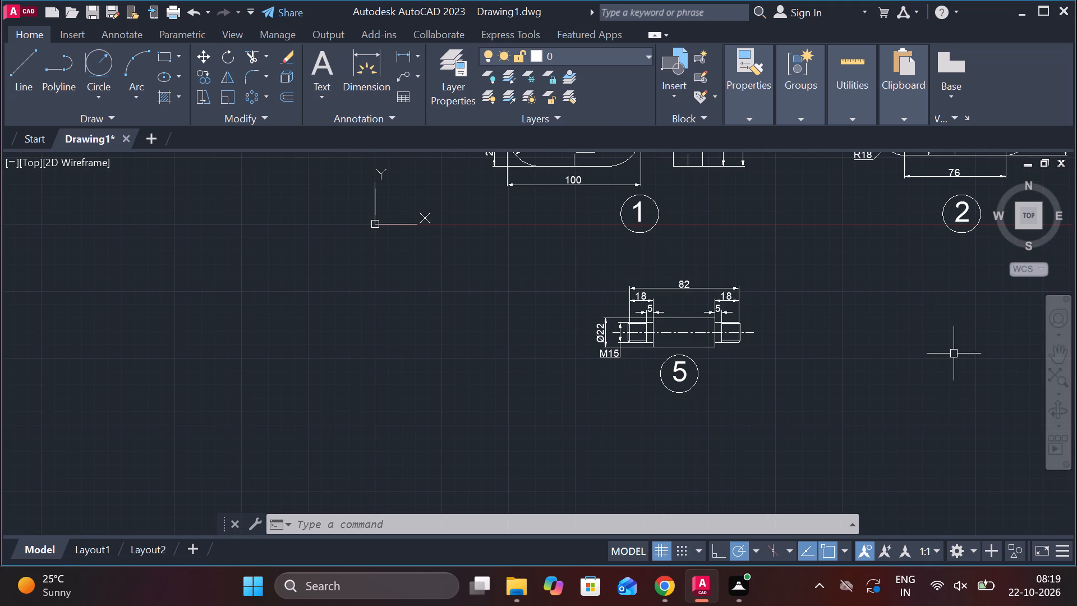
{"action": "middle_click", "coordinate": [963, 356]}
{"action": "middle_click_drag", "start_coordinate": [867, 325], "coordinate": [536, 341]}
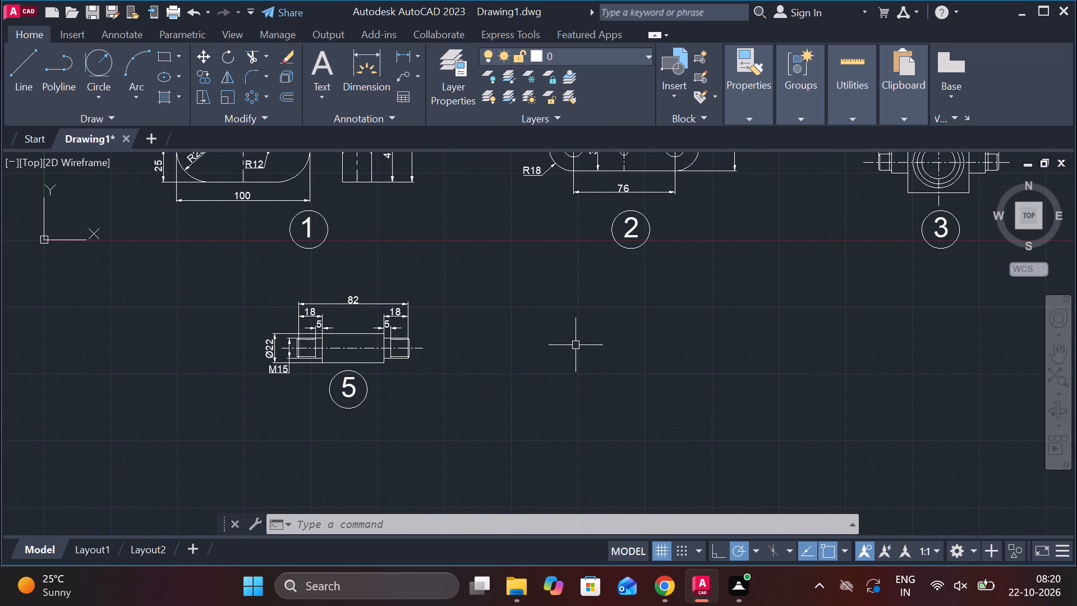
{"action": "key", "text": "l"}
{"action": "key", "text": "Return"}
{"action": "left_click", "coordinate": [574, 305]}
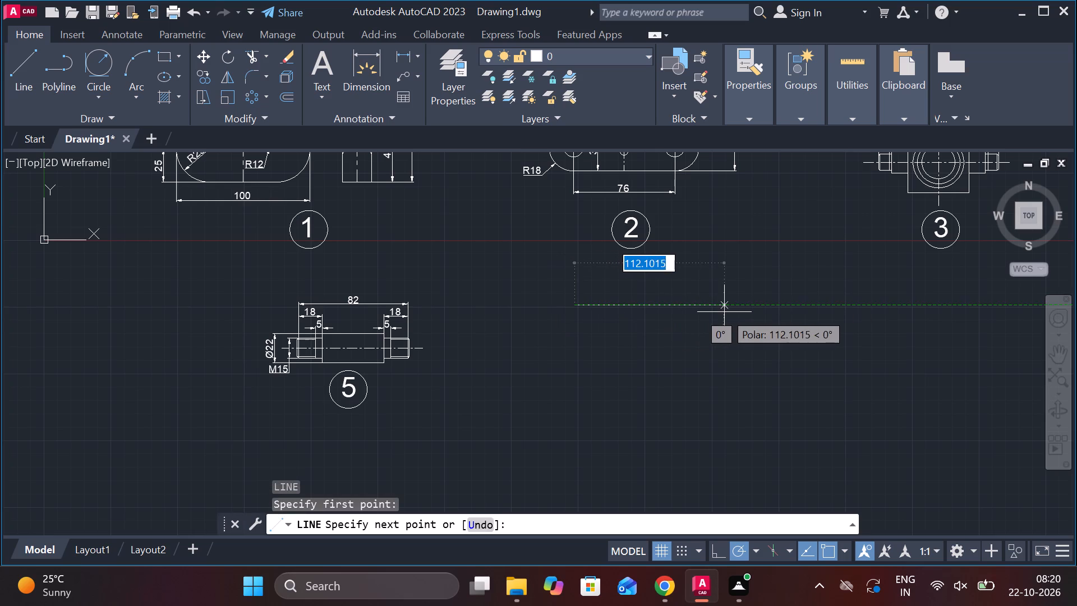
{"action": "type", "text": "30"}
{"action": "key", "text": "Return"}
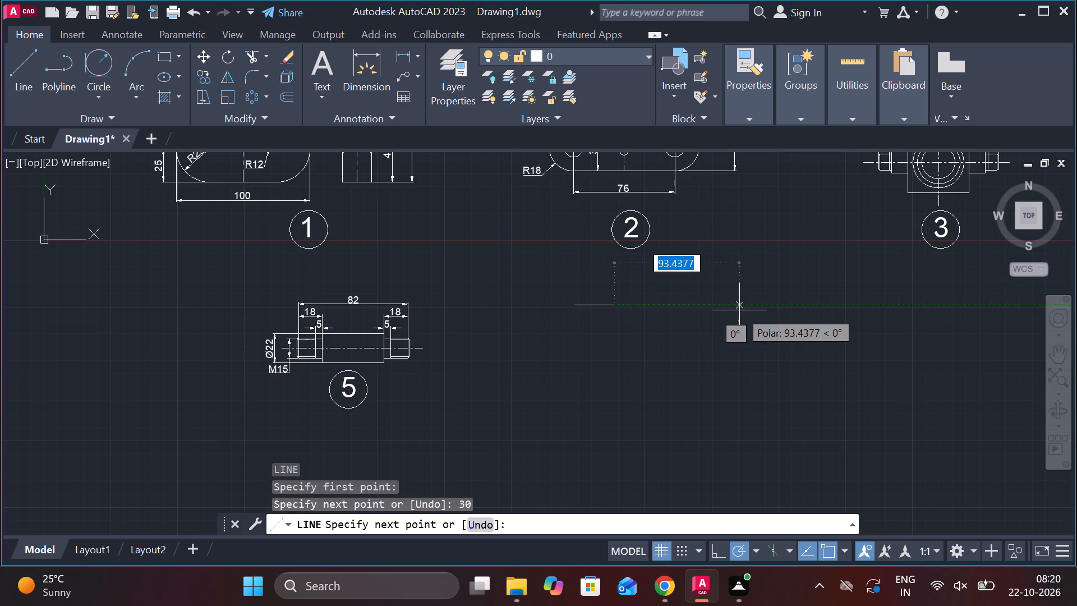
{"action": "scroll", "coordinate": [595, 330], "scroll_direction": "up", "scroll_amount": 2}
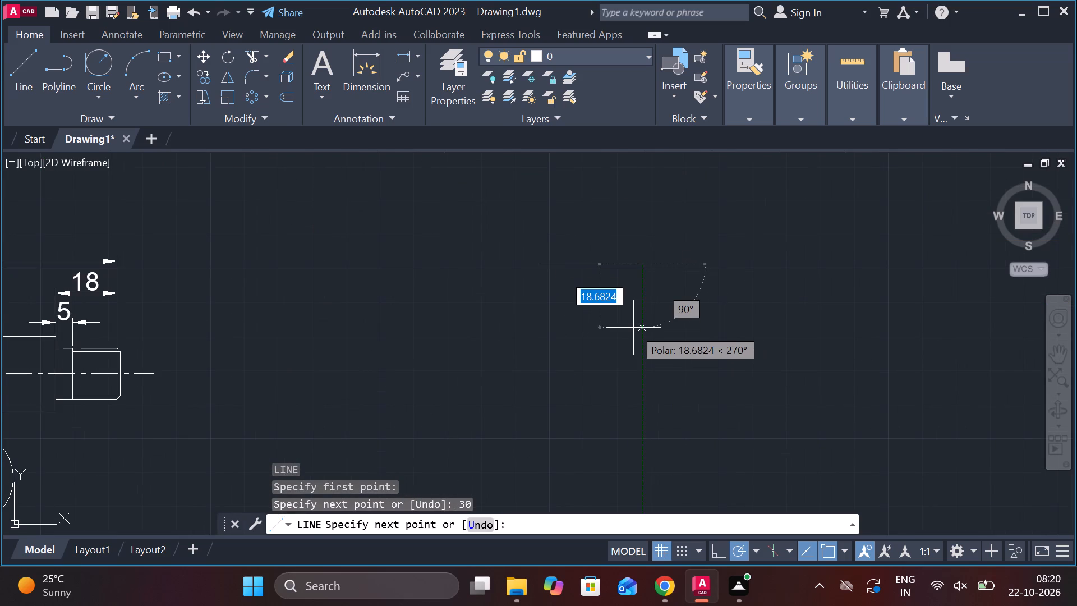
{"action": "type", "text": "3"}
{"action": "key", "text": "space"}
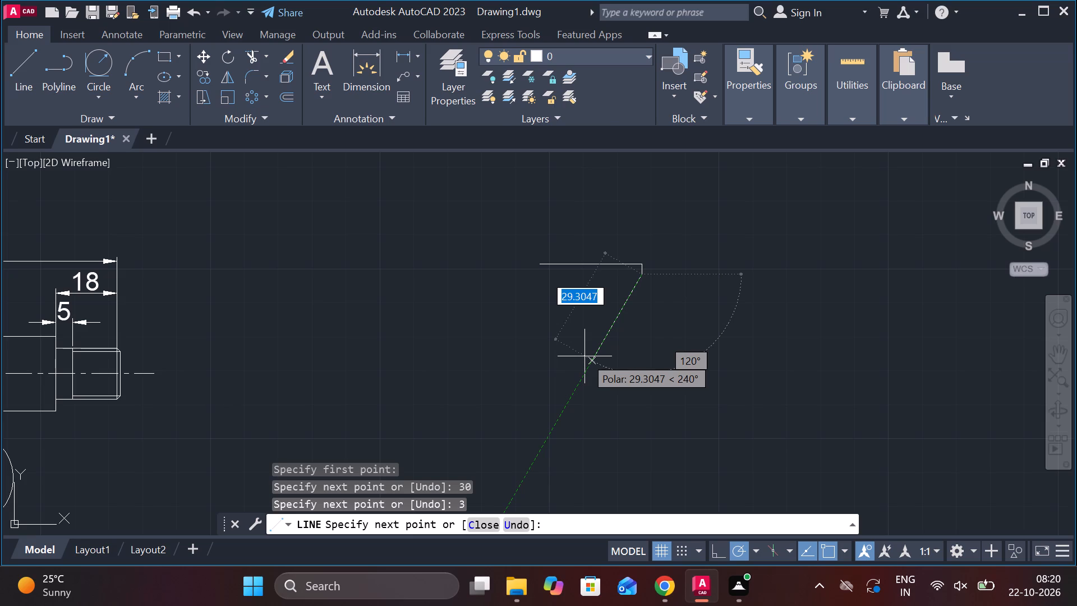
{"action": "type", "text": "2.5"}
{"action": "key", "text": "Escape"}
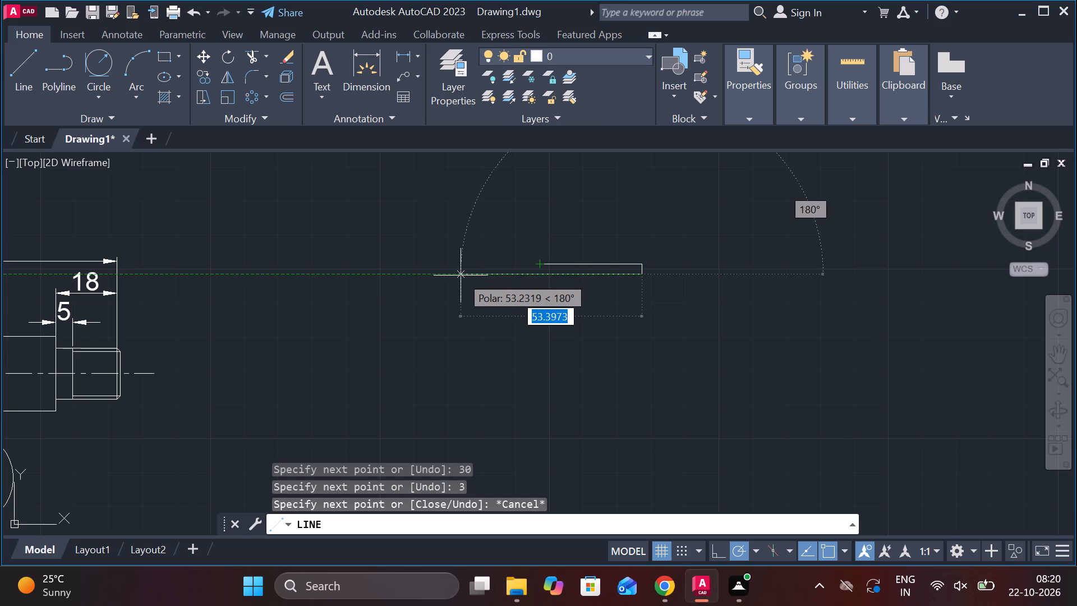
{"action": "key", "text": "2"}
{"action": "type", "text": ".5"}
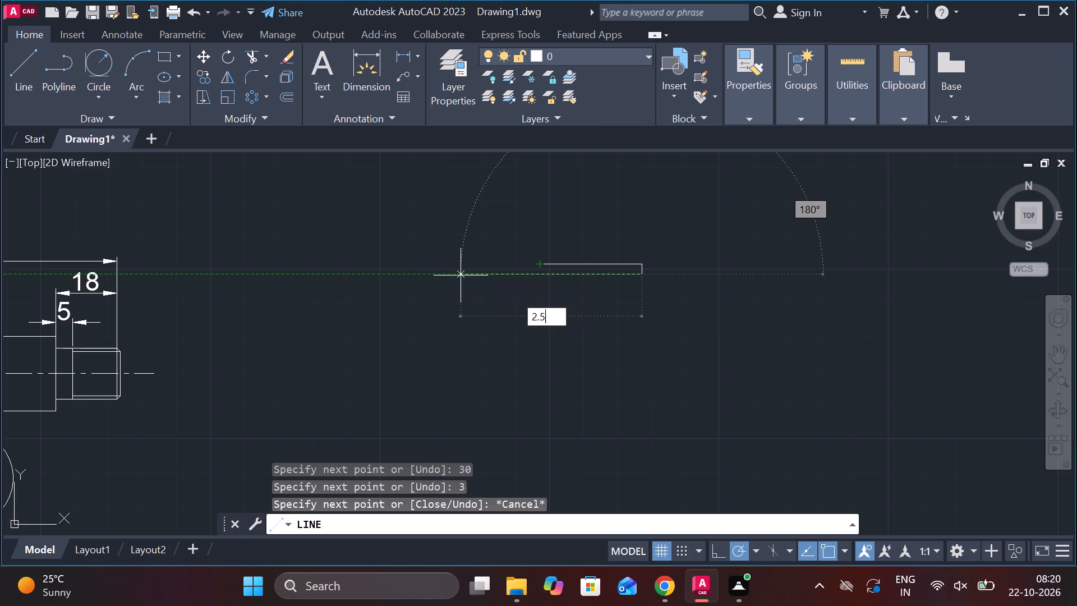
{"action": "key", "text": "Return"}
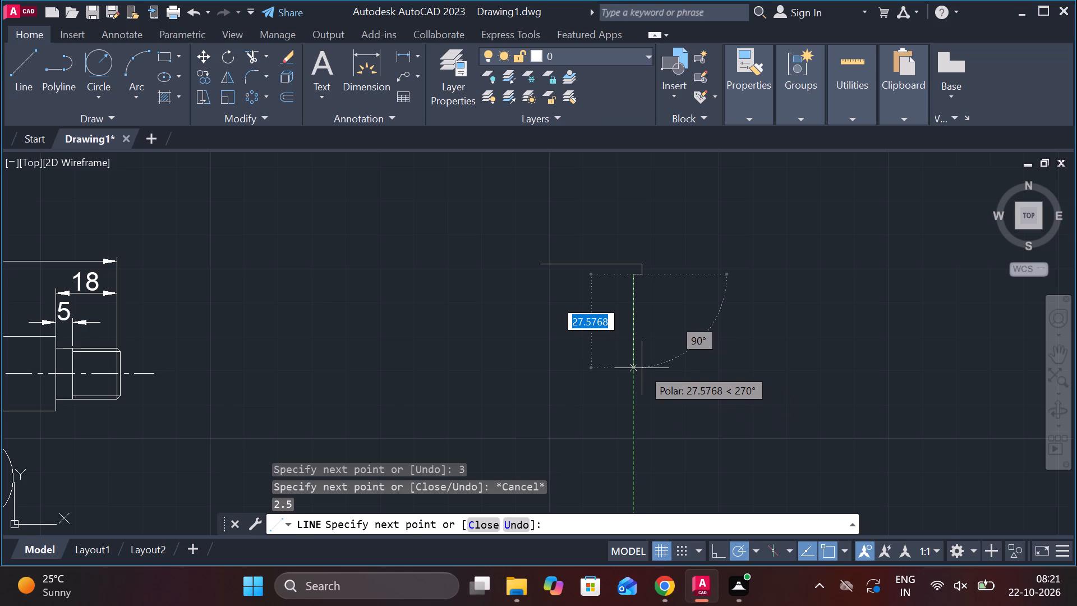
Continue the outline 30 down, 25 across, 30 up and 2.5 outward, and close it at the flange.
{"action": "type", "text": "30"}
{"action": "key", "text": "Return"}
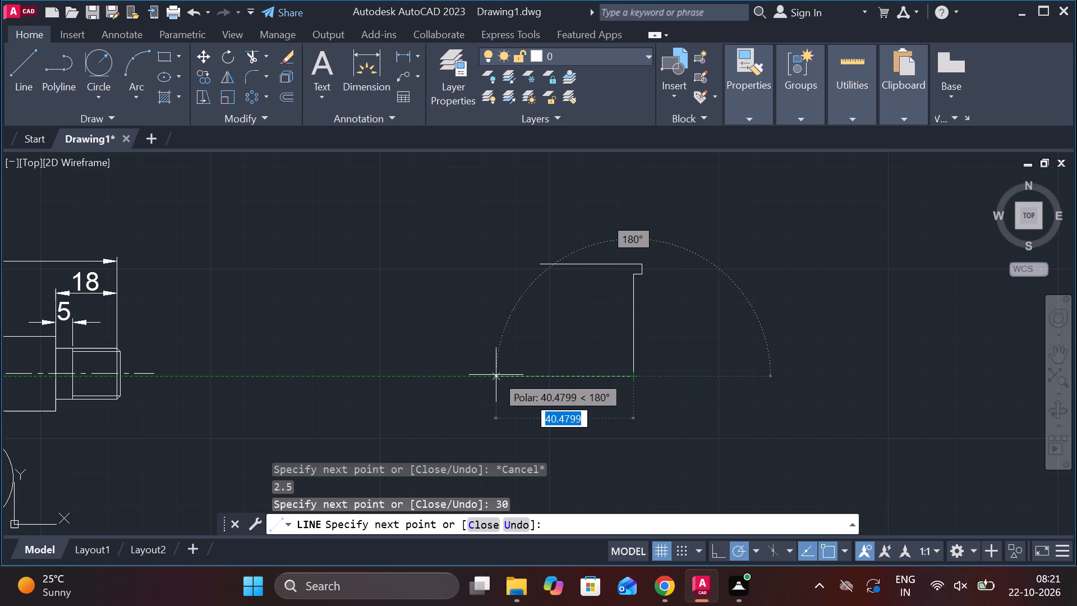
{"action": "key", "text": "2"}
{"action": "key", "text": "5"}
{"action": "key", "text": "Return"}
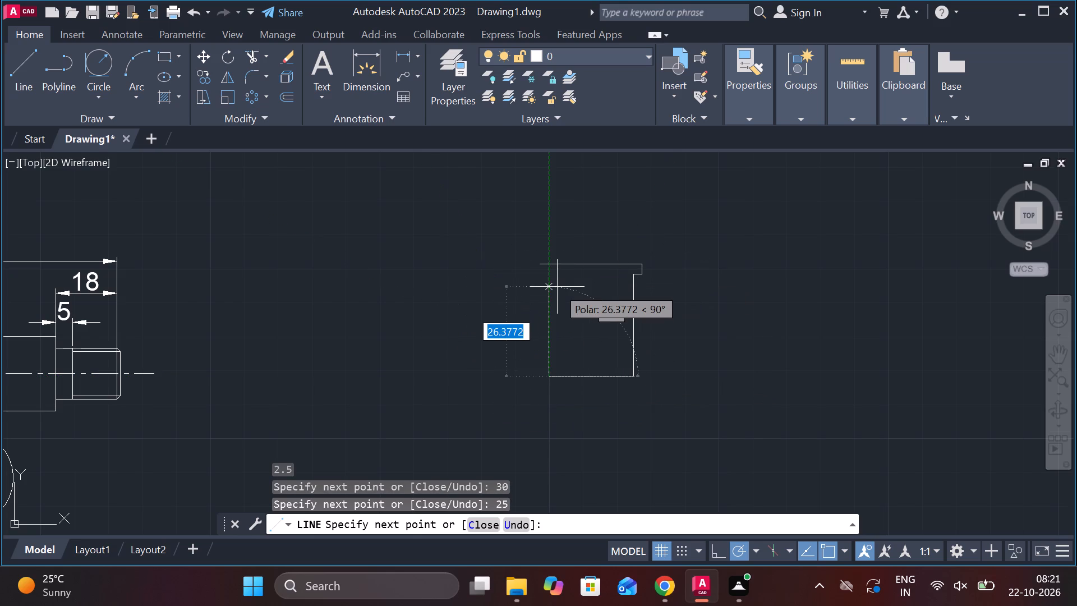
{"action": "type", "text": "30"}
{"action": "key", "text": "Return"}
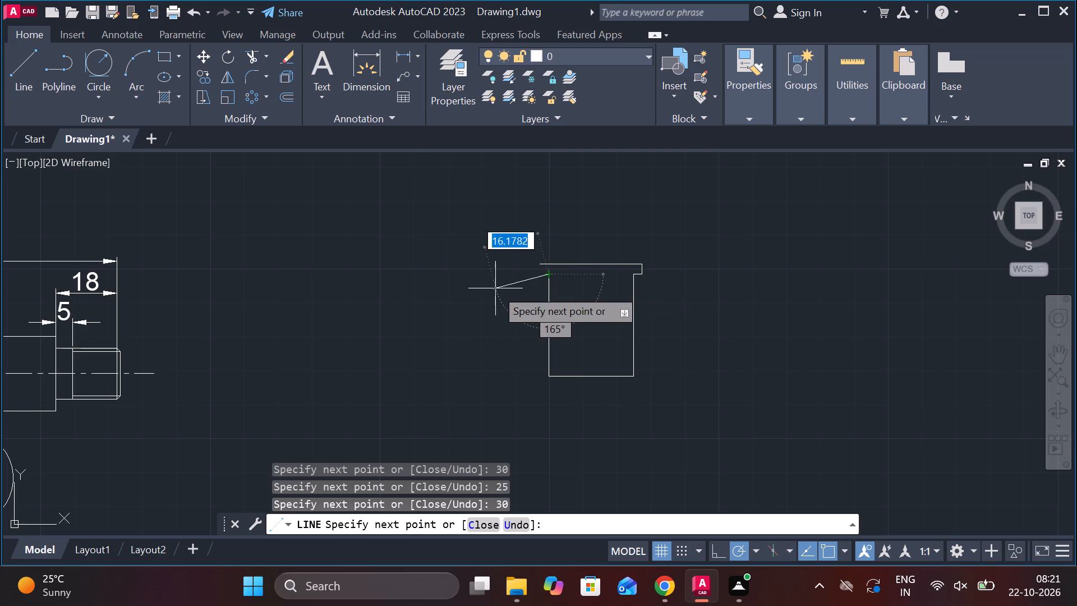
{"action": "type", "text": "2.5"}
{"action": "key", "text": "space"}
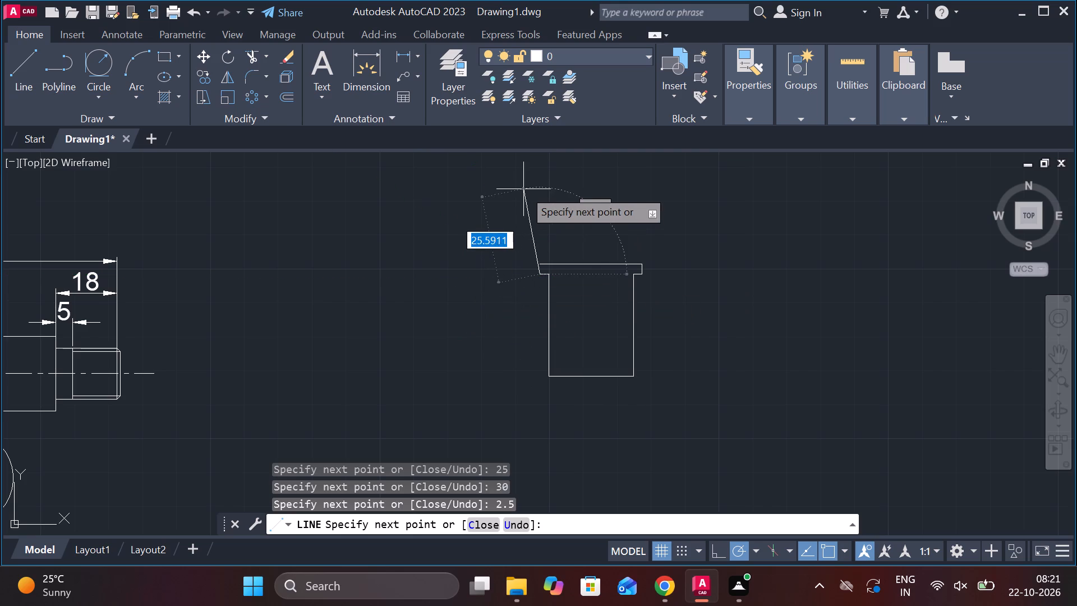
{"action": "type", "text": "C"}
{"action": "key", "text": "space"}
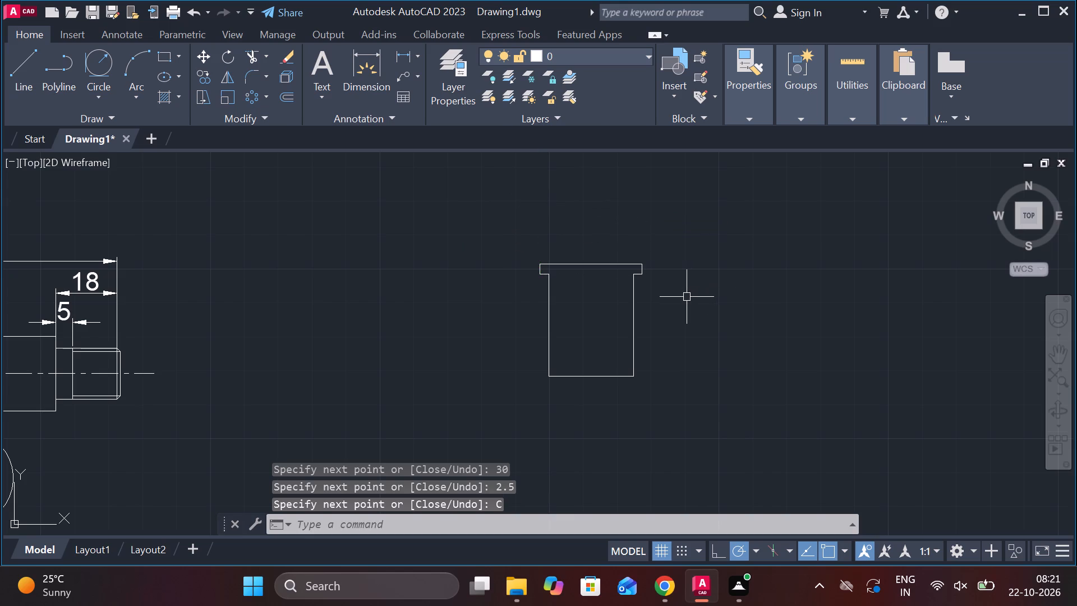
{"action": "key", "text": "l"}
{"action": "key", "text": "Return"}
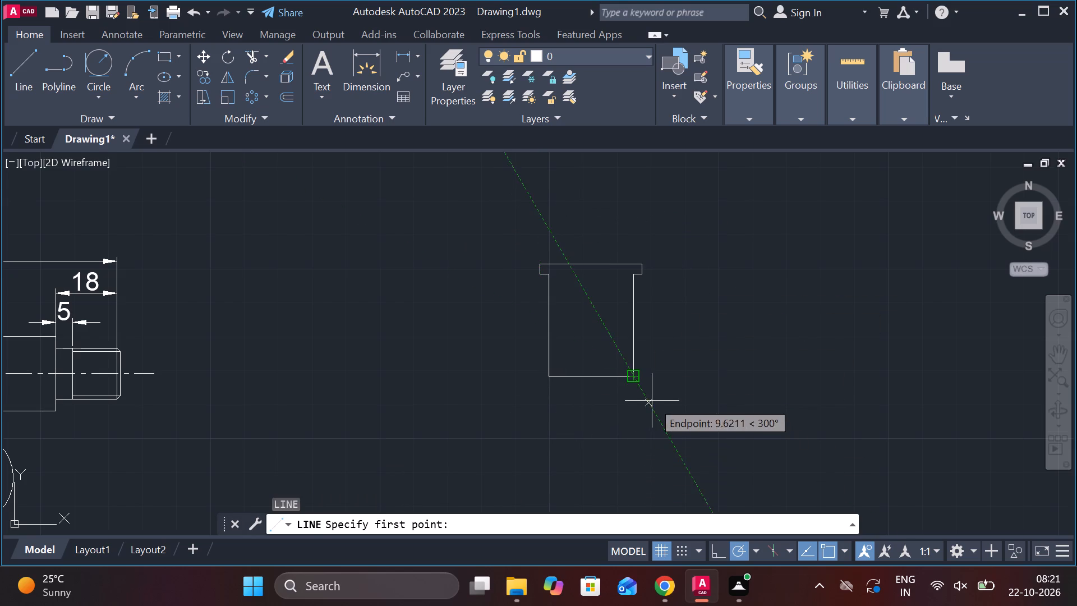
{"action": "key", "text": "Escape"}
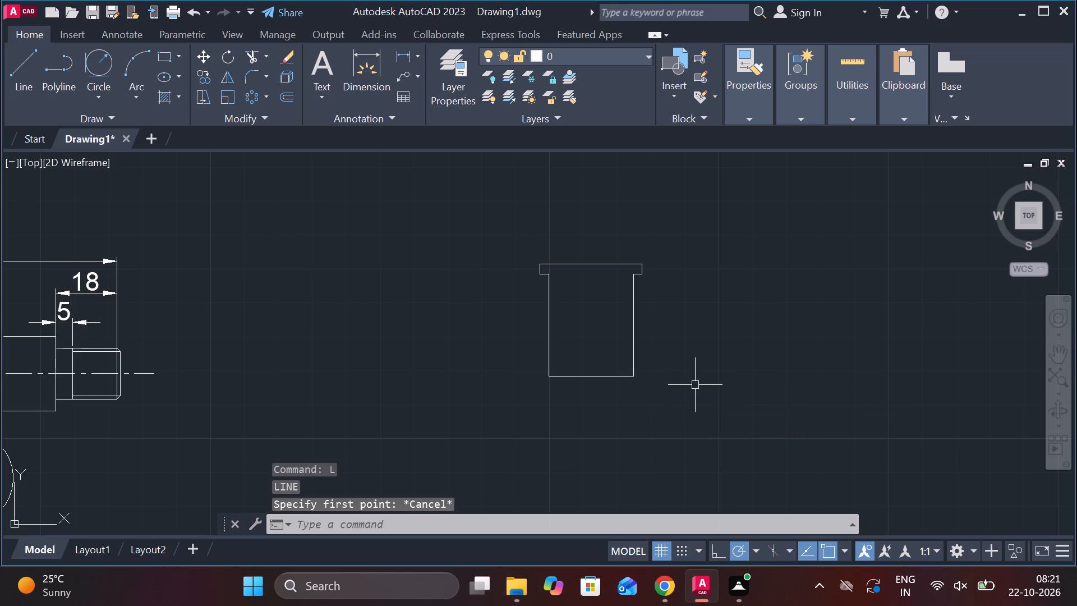
Draw a vertical line about 46 units up past the flange, starting 10 units right of the bottom edge's midpoint.
{"action": "key", "text": "space"}
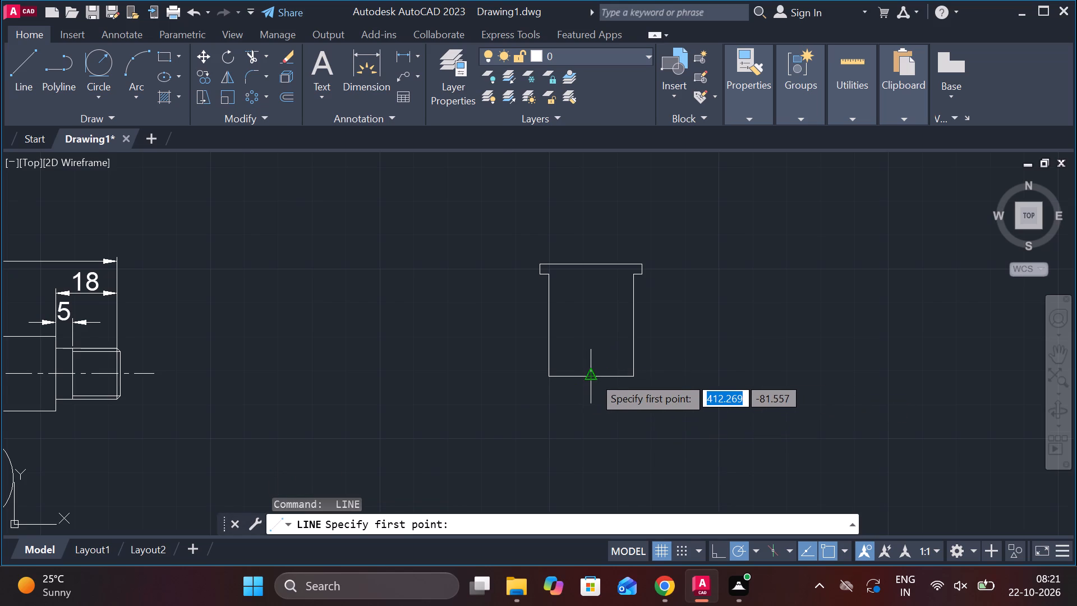
{"action": "type", "text": "10"}
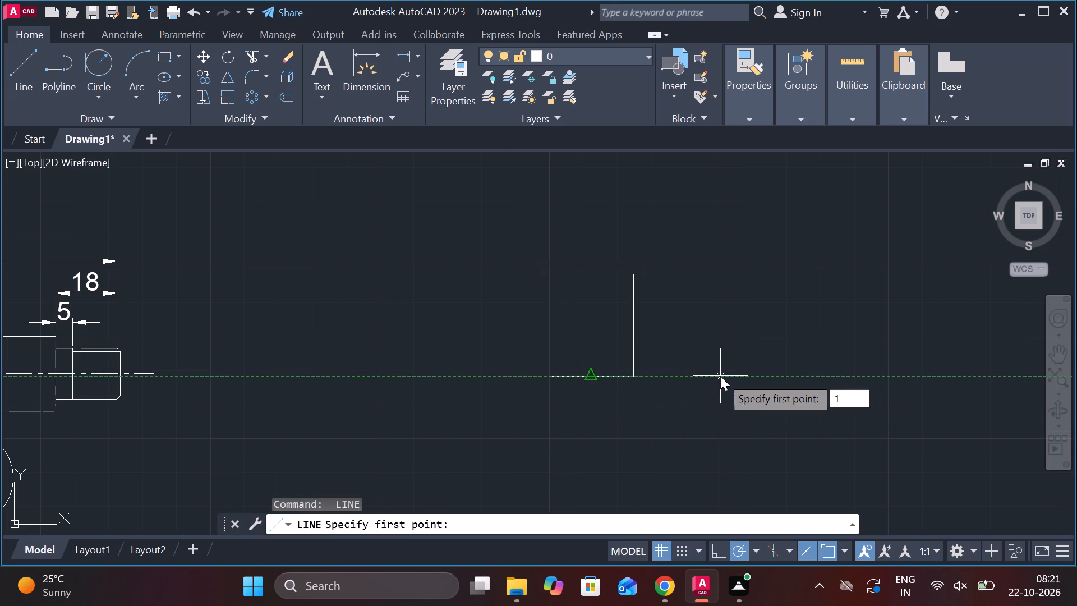
{"action": "key", "text": "Return"}
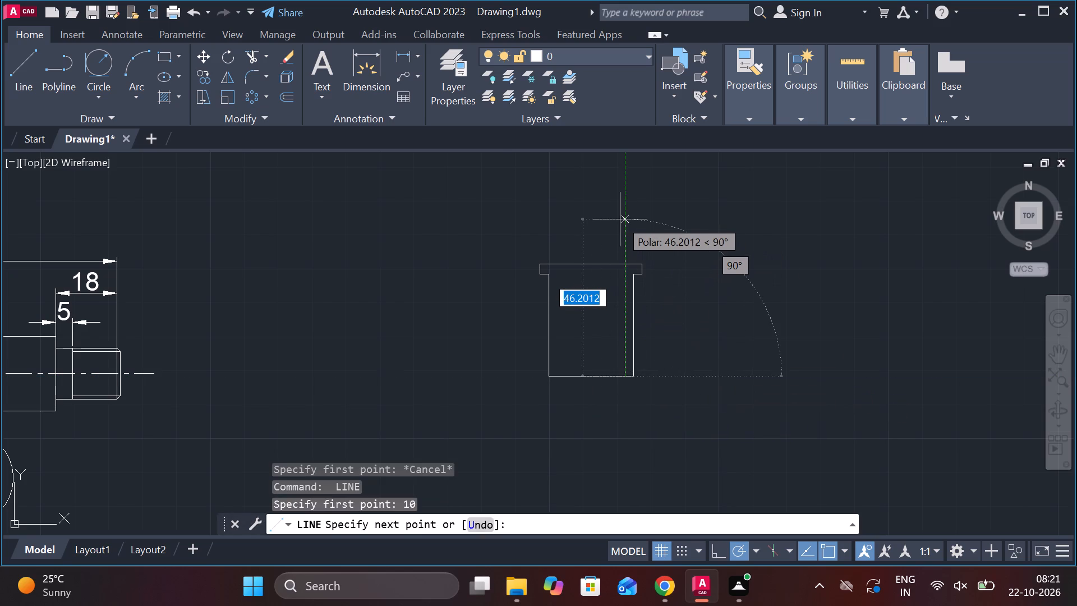
{"action": "left_click", "coordinate": [620, 219]}
{"action": "key", "text": "Escape"}
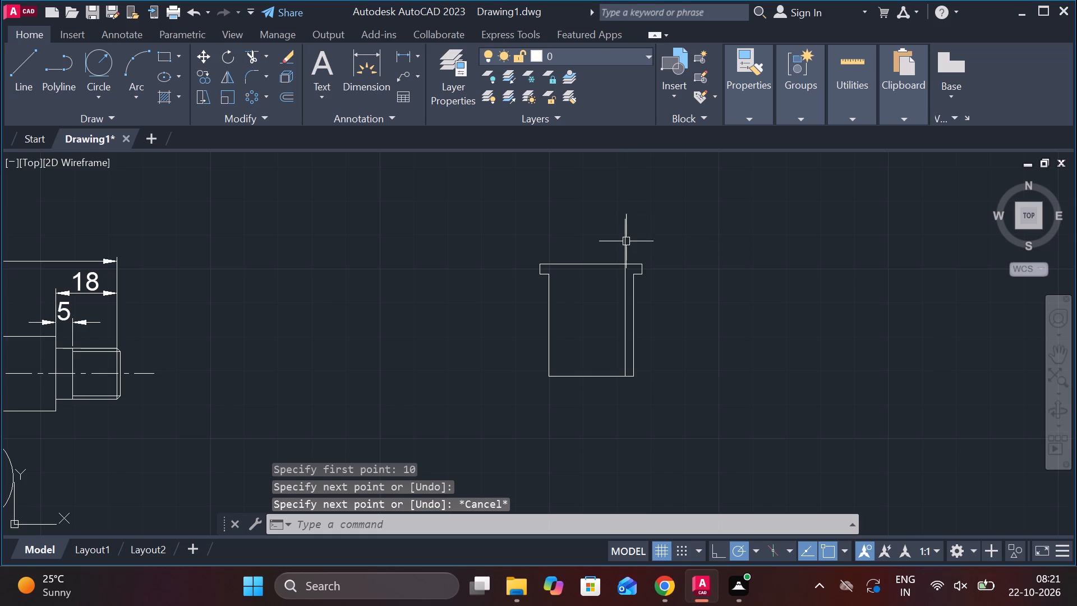
Mirror the inner vertical line about the flanged part's vertical centre axis, keeping the original.
{"action": "left_click", "coordinate": [627, 242]}
{"action": "type", "text": "MI"}
{"action": "key", "text": "Return"}
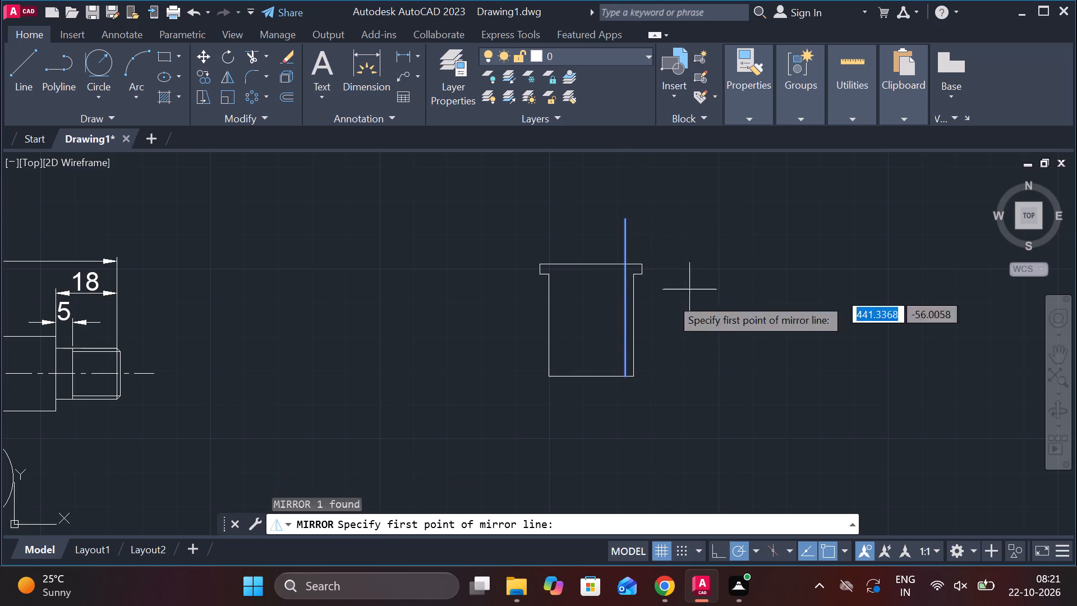
{"action": "left_click", "coordinate": [585, 374]}
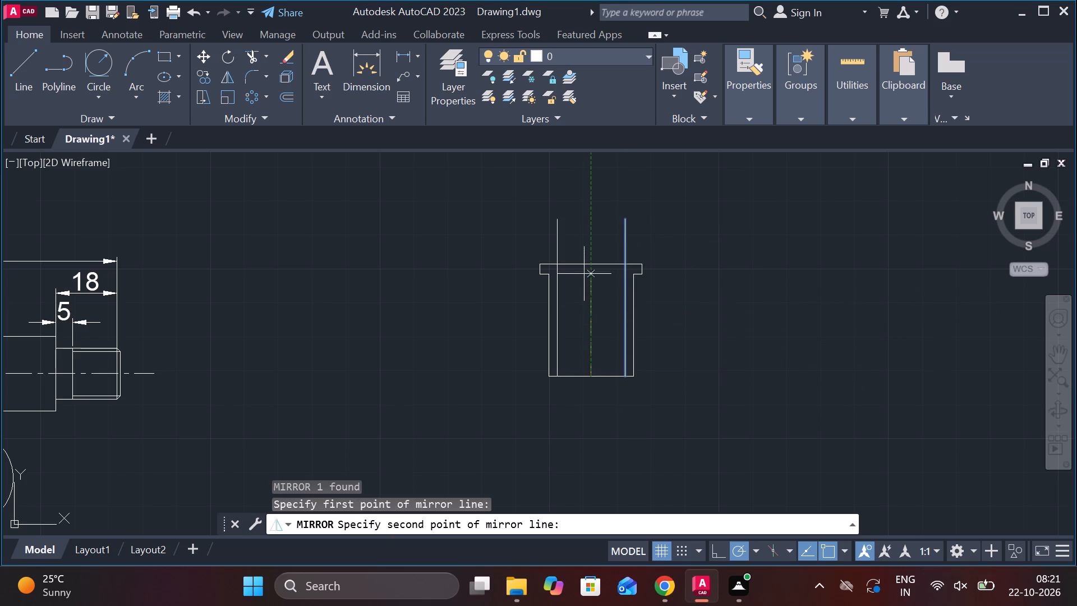
{"action": "left_click", "coordinate": [588, 263]}
{"action": "left_click_drag", "start_coordinate": [636, 325], "coordinate": [588, 263]}
{"action": "key", "text": "Escape"}
Trim the portions of both inner vertical lines that project above the flange's top edge.
{"action": "type", "text": "TR"}
{"action": "key", "text": "space"}
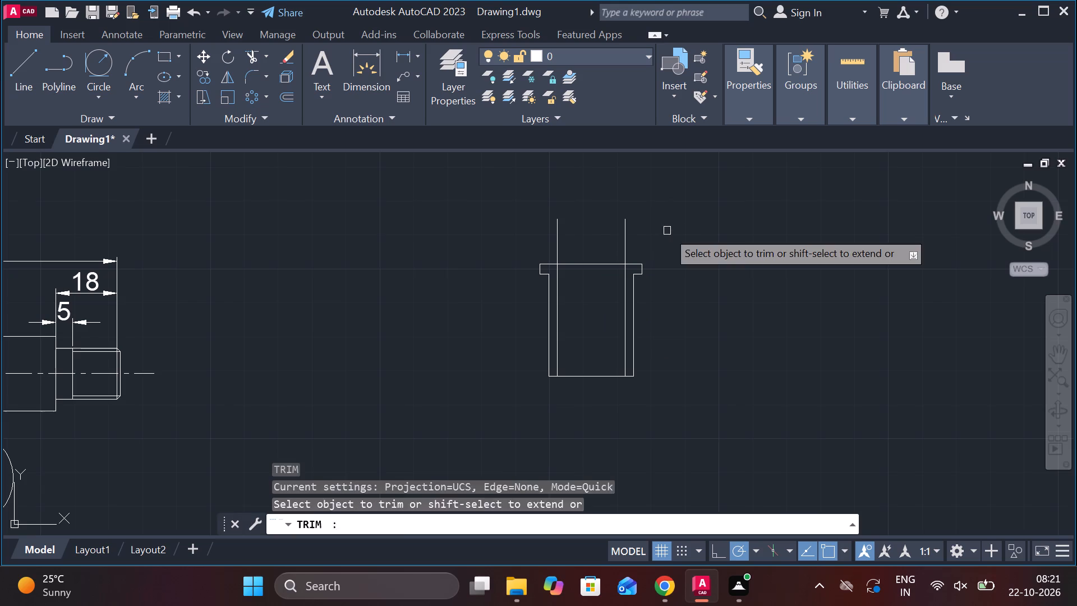
{"action": "left_click_drag", "start_coordinate": [667, 231], "coordinate": [537, 256]}
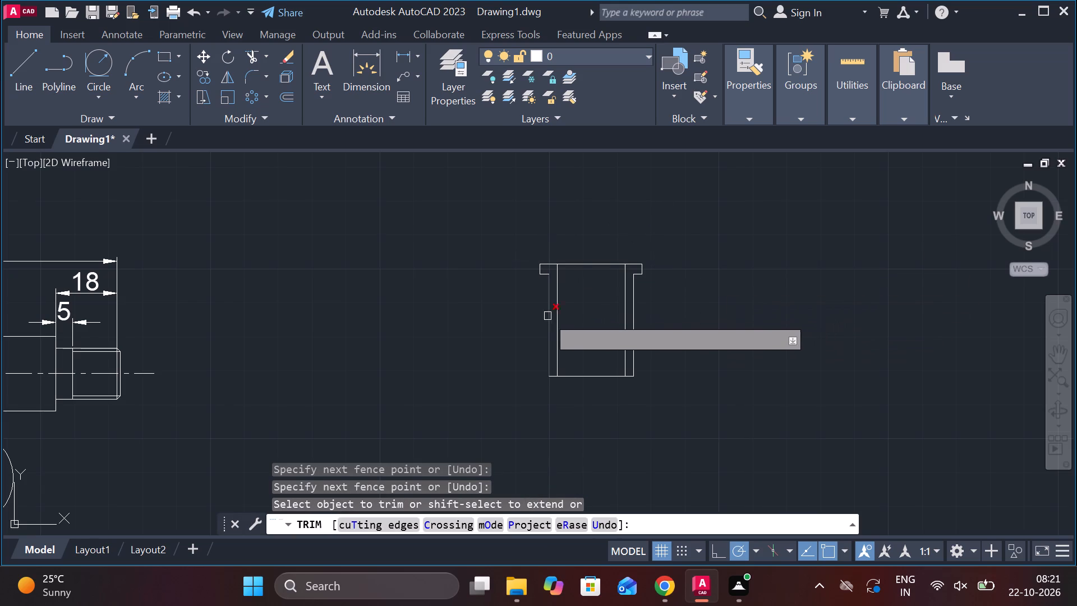
{"action": "scroll", "coordinate": [546, 315], "scroll_direction": "up", "scroll_amount": 2}
{"action": "key", "text": "Escape"}
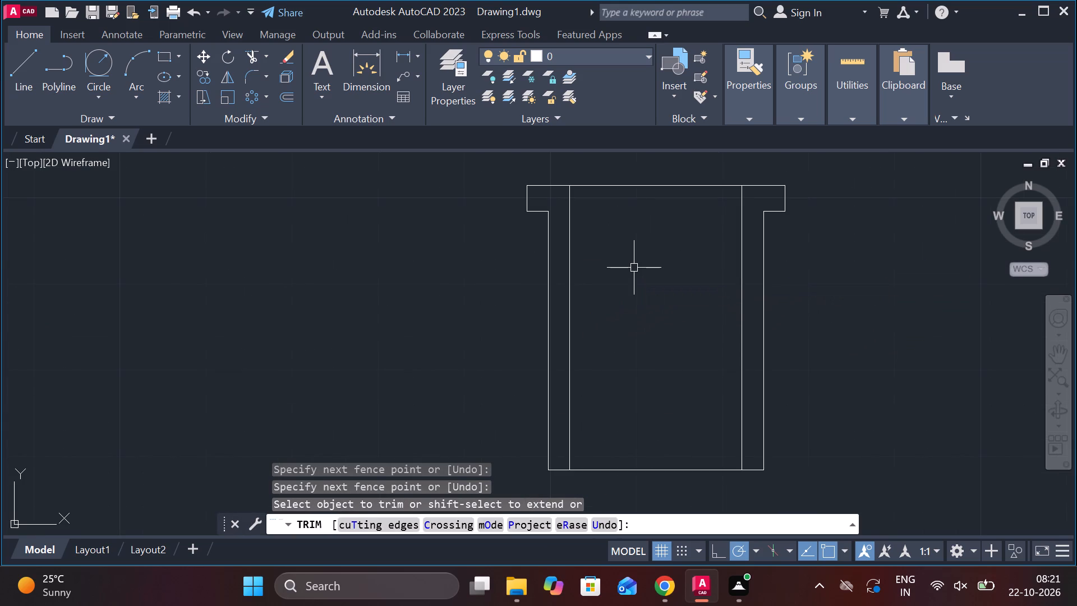
Extend the flange's underside edge across the body so it spans the full flange width.
{"action": "type", "text": "EX"}
{"action": "key", "text": "space"}
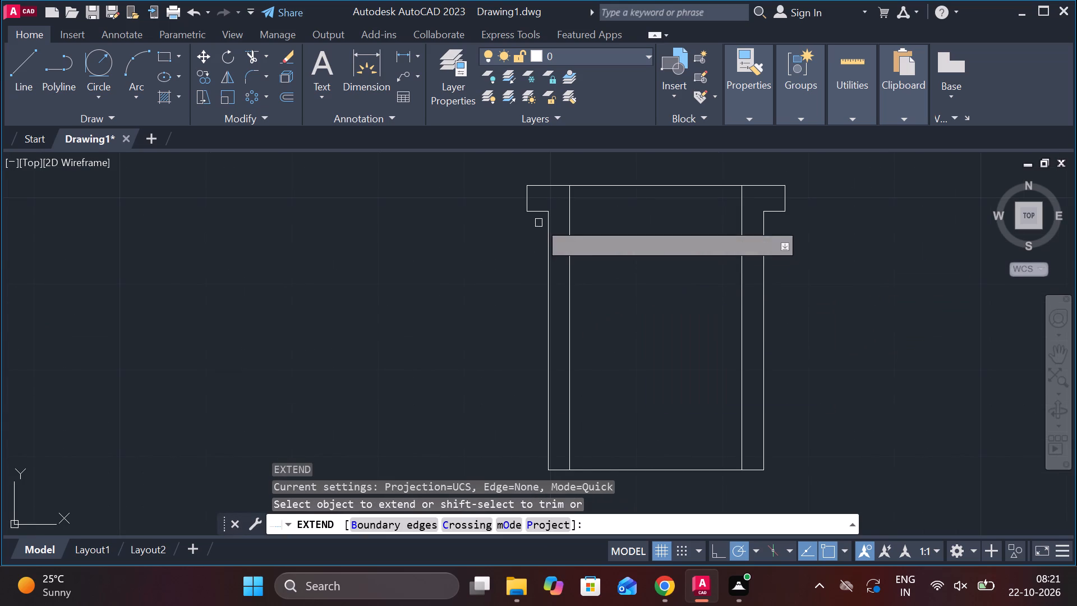
{"action": "left_click", "coordinate": [545, 210]}
{"action": "left_click", "coordinate": [562, 210]}
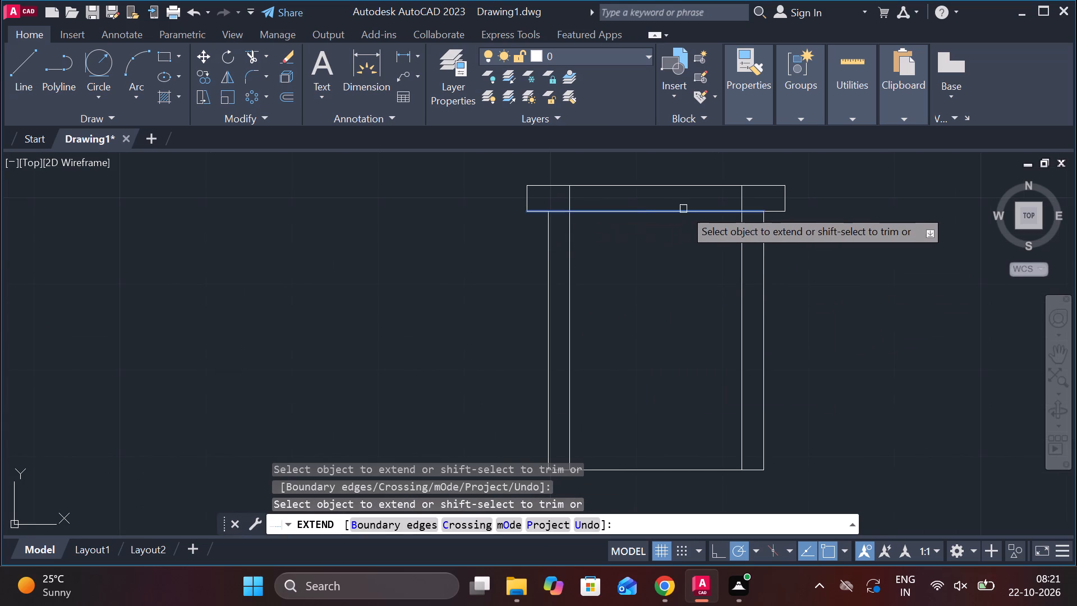
{"action": "left_click", "coordinate": [687, 209]}
{"action": "key", "text": "Escape"}
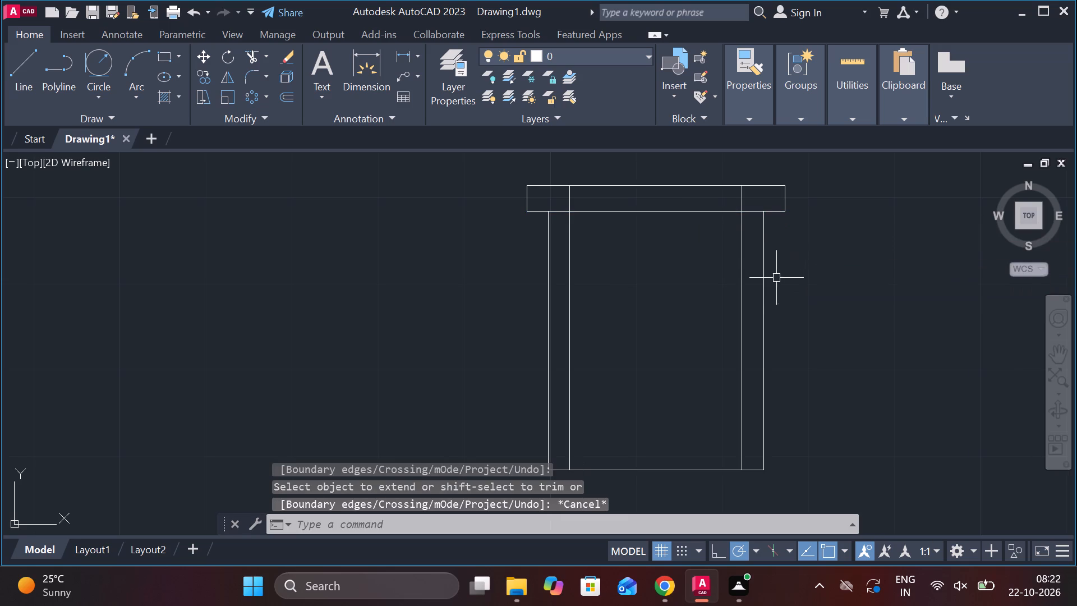
Change the linetype of the two inner vertical bore lines to DASHED.
{"action": "left_click", "coordinate": [744, 242]}
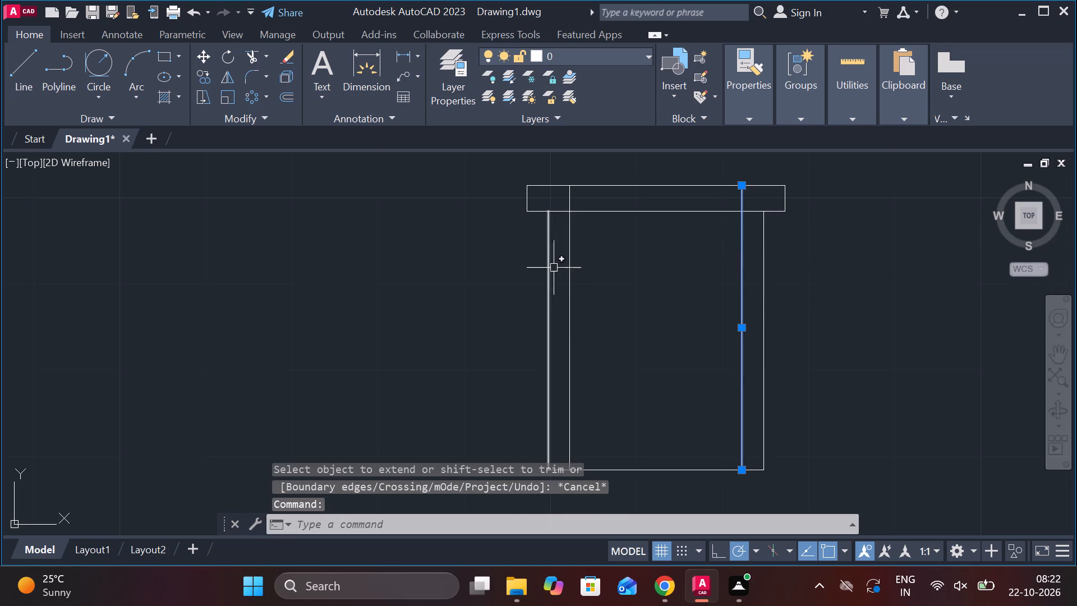
{"action": "left_click", "coordinate": [567, 251]}
{"action": "left_click", "coordinate": [738, 120]}
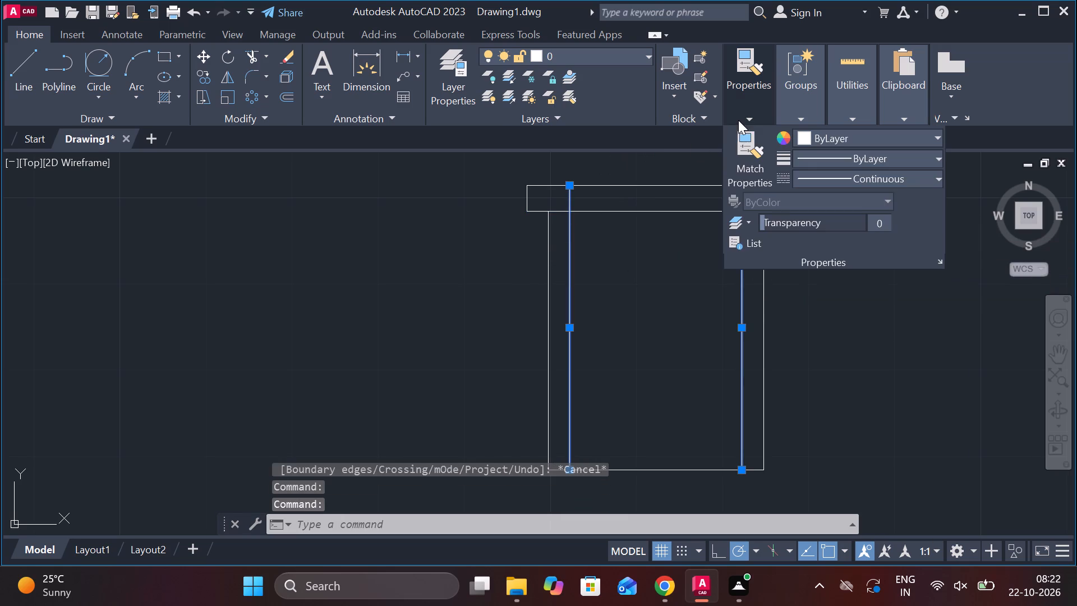
{"action": "left_click", "coordinate": [866, 178]}
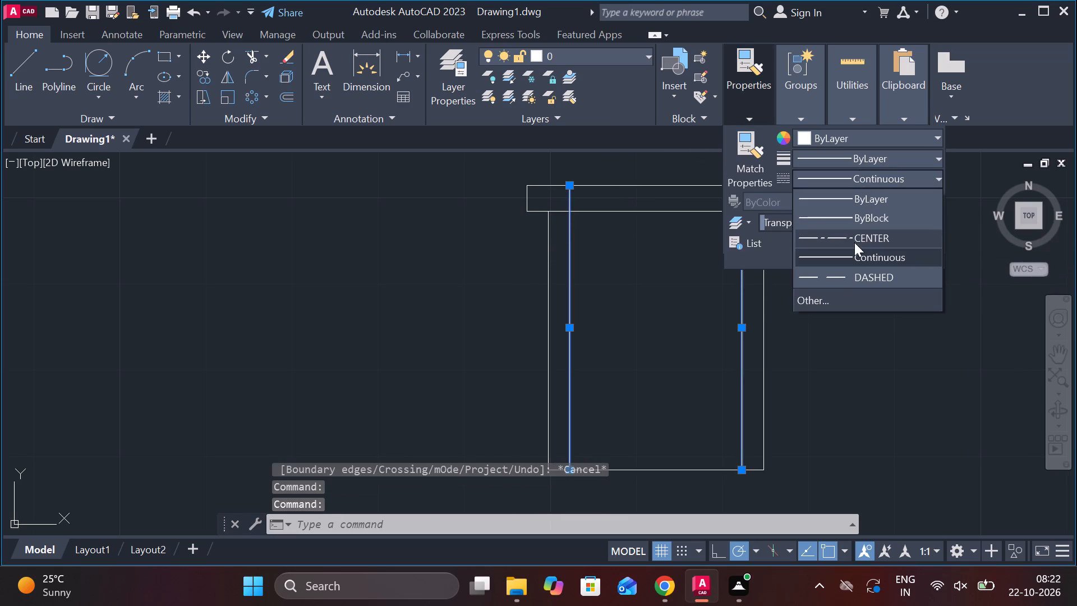
{"action": "left_click", "coordinate": [829, 273]}
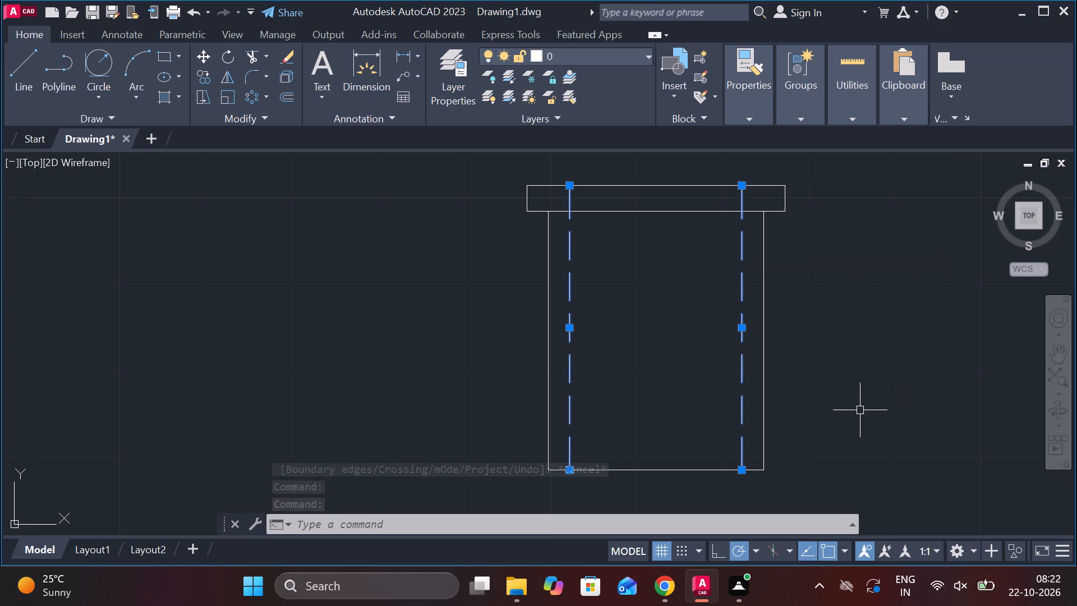
{"action": "key", "text": "Escape"}
Add a vertical linear dimension for the flange's thickness to the right of the part.
{"action": "middle_click_drag", "start_coordinate": [843, 397], "coordinate": [670, 353]}
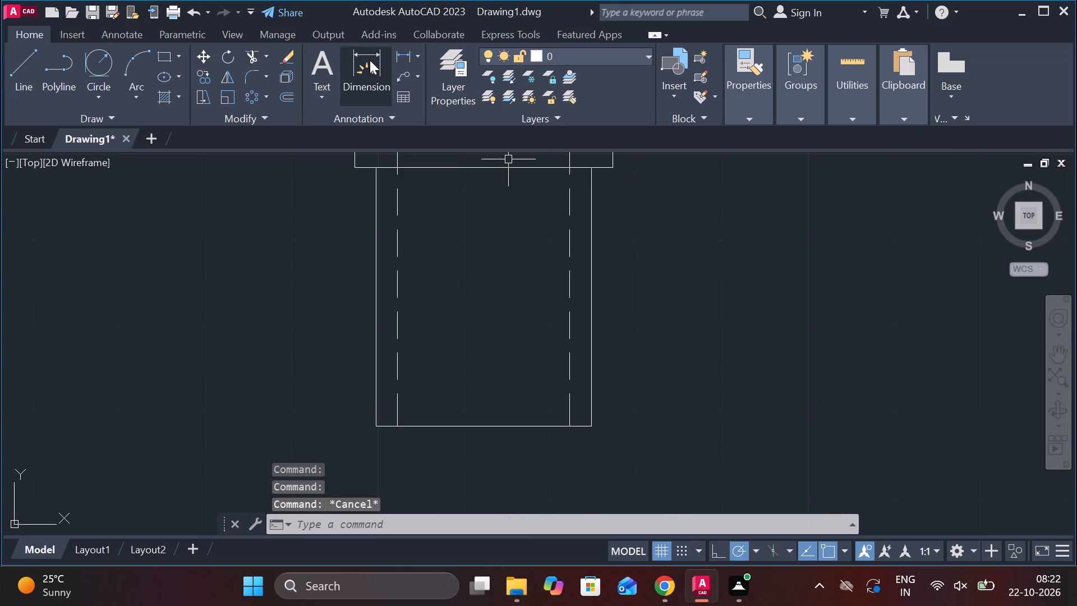
{"action": "left_click", "coordinate": [402, 55]}
{"action": "middle_click_drag", "start_coordinate": [708, 339], "coordinate": [708, 460]}
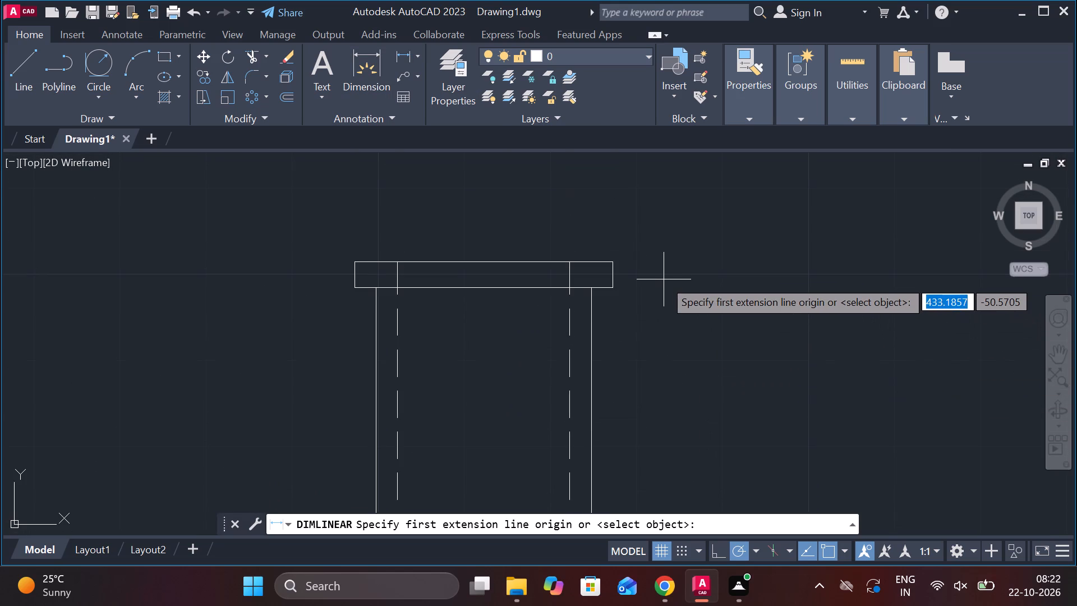
{"action": "left_click", "coordinate": [607, 260]}
{"action": "left_click", "coordinate": [607, 286]}
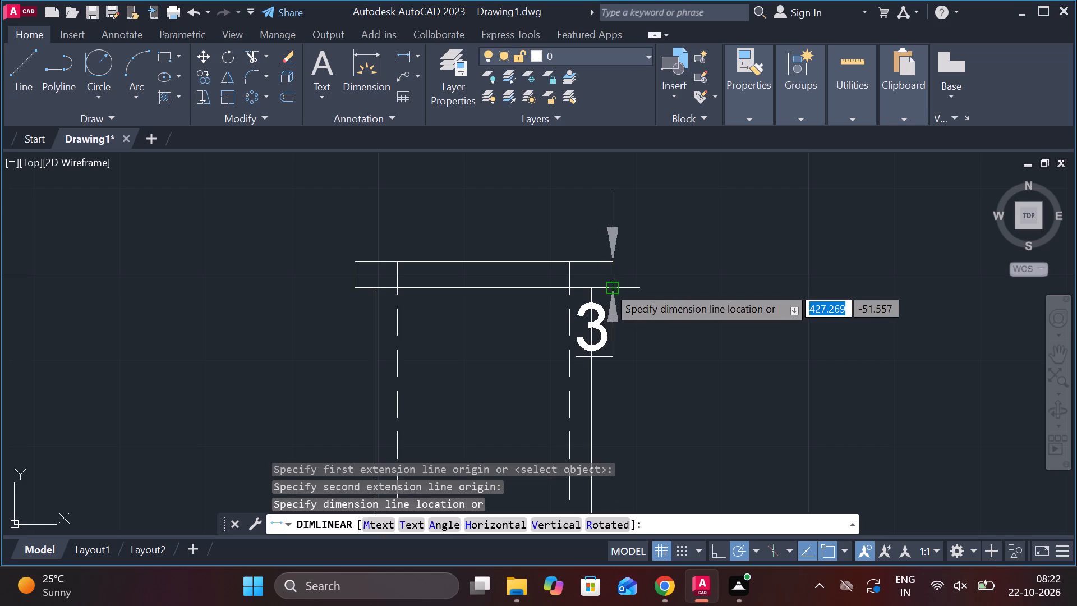
{"action": "left_click", "coordinate": [661, 295]}
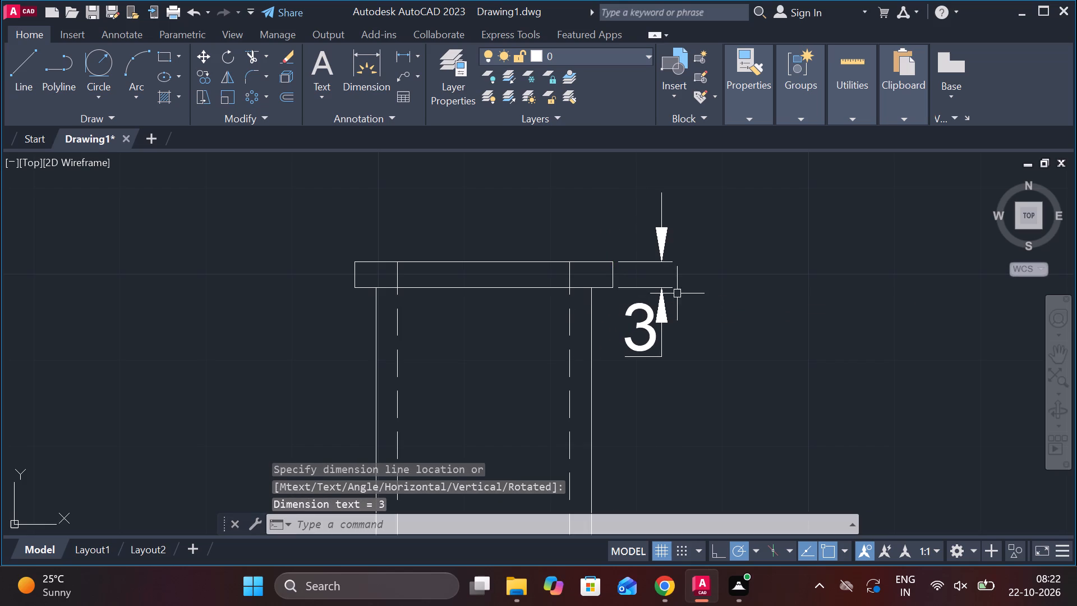
Dimension the part's overall height from flange top to bottom edge, placed outside the flange thickness dimension.
{"action": "key", "text": "space"}
{"action": "left_click", "coordinate": [620, 262]}
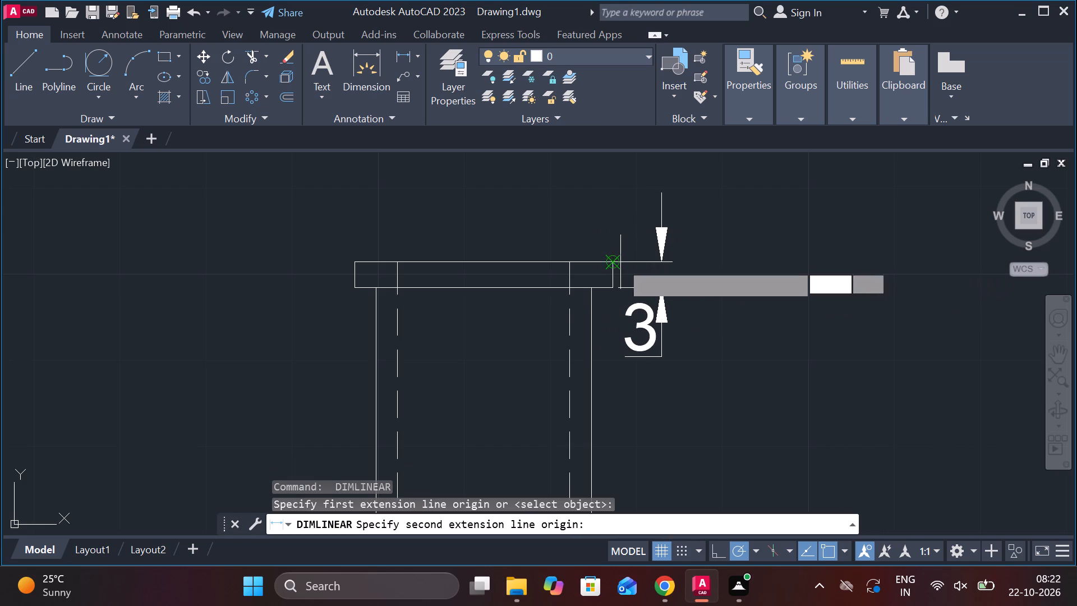
{"action": "middle_click_drag", "start_coordinate": [631, 420], "coordinate": [600, 276]}
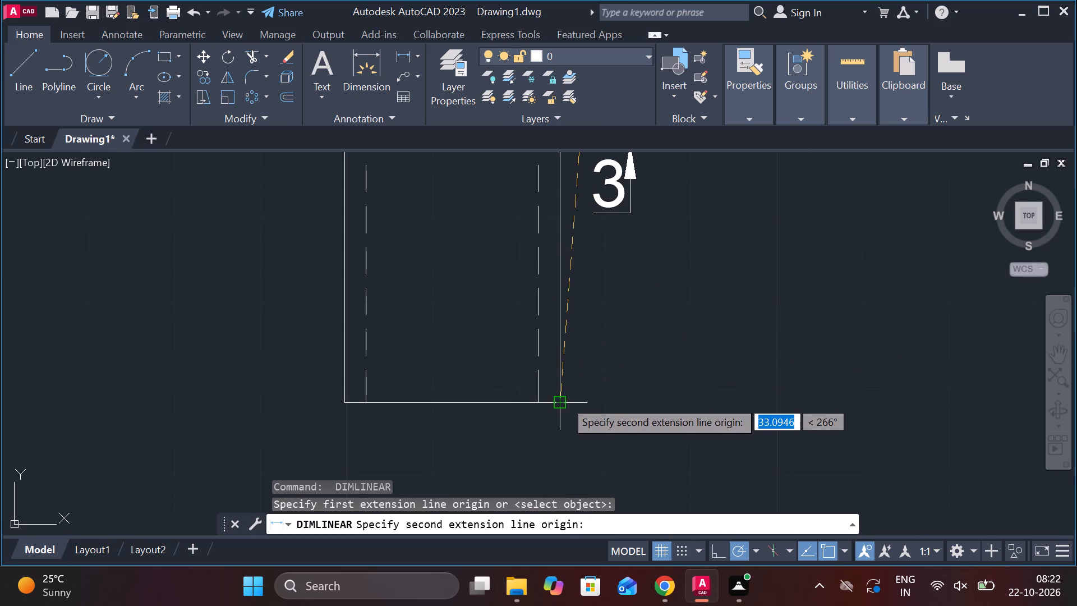
{"action": "left_click", "coordinate": [564, 400]}
{"action": "middle_click_drag", "start_coordinate": [691, 267], "coordinate": [676, 348]}
{"action": "left_click", "coordinate": [670, 347]}
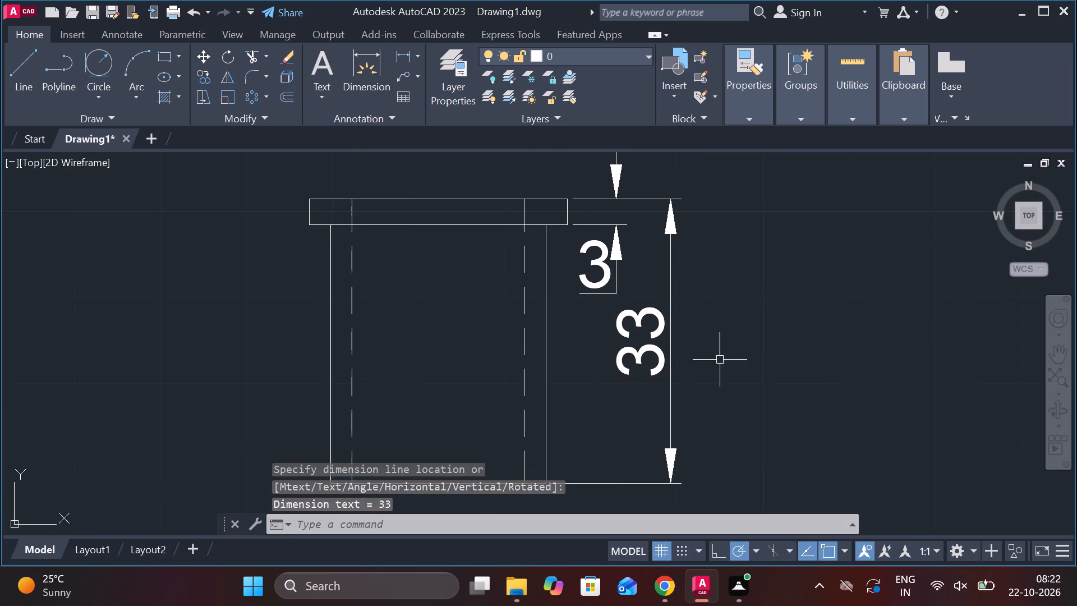
Dimension the bore width between the two dashed lines, placed just below the part's bottom edge.
{"action": "middle_click_drag", "start_coordinate": [720, 361], "coordinate": [784, 305]}
{"action": "middle_click_drag", "start_coordinate": [546, 354], "coordinate": [559, 303]}
{"action": "key", "text": "space"}
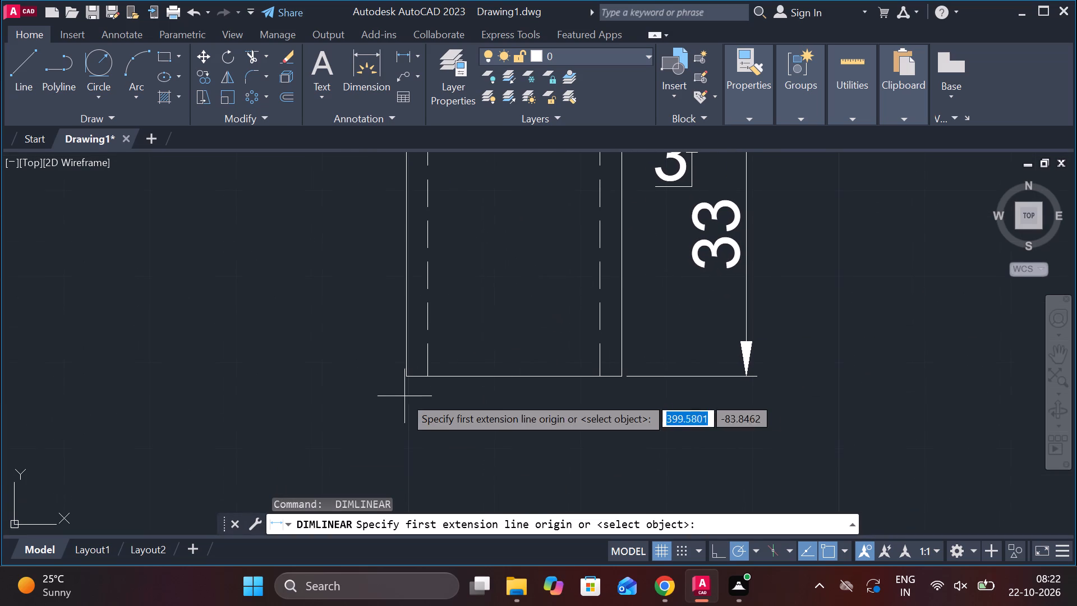
{"action": "left_click", "coordinate": [426, 387]}
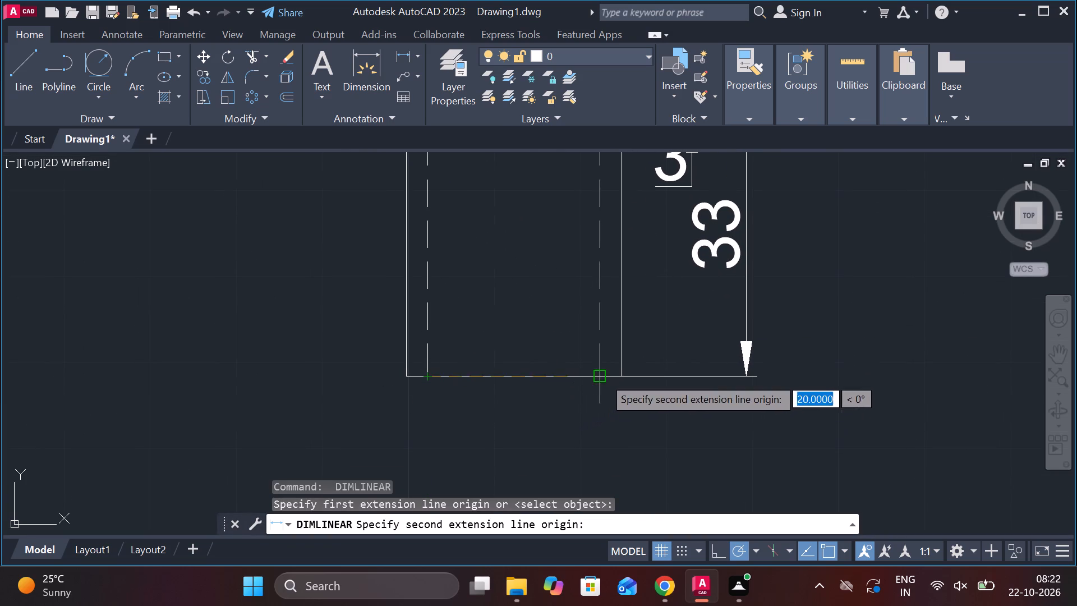
{"action": "left_click", "coordinate": [603, 377]}
{"action": "middle_click_drag", "start_coordinate": [586, 424], "coordinate": [590, 376]}
{"action": "left_click", "coordinate": [569, 415]}
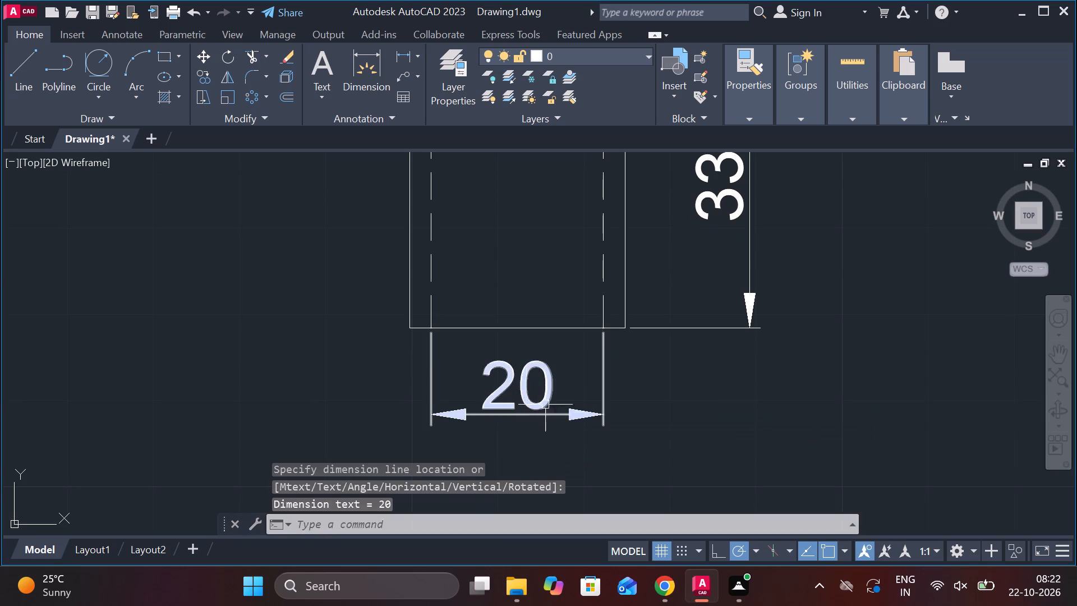
Dimension the body's outer width between the bottom corners, placed below the bore dimension.
{"action": "key", "text": "space"}
{"action": "left_click", "coordinate": [409, 333]}
{"action": "left_click", "coordinate": [628, 332]}
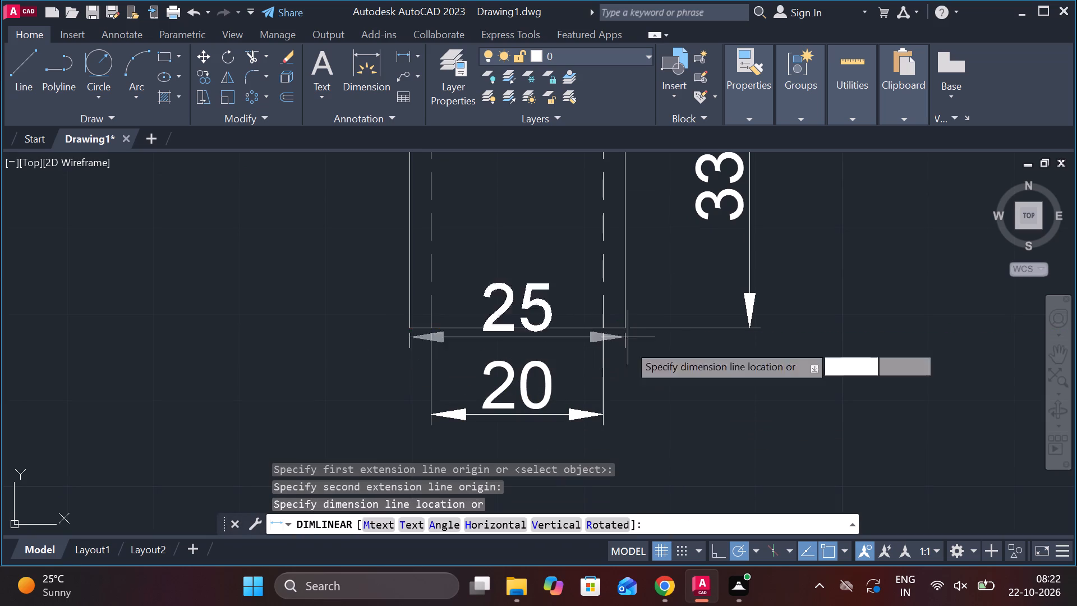
{"action": "middle_click_drag", "start_coordinate": [628, 415], "coordinate": [641, 268]}
{"action": "left_click", "coordinate": [640, 353]}
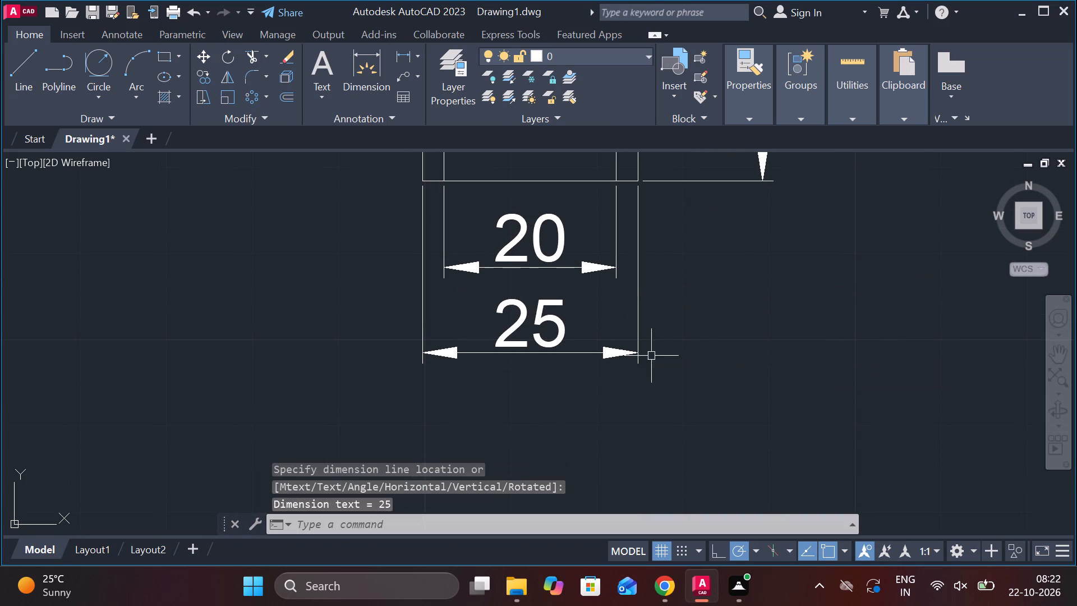
Dimension the flange's full width between its top corners, placed above the part.
{"action": "scroll", "coordinate": [704, 357], "scroll_direction": "down", "scroll_amount": 2}
{"action": "middle_click_drag", "start_coordinate": [706, 350], "coordinate": [682, 432]}
{"action": "scroll", "coordinate": [599, 265], "scroll_direction": "up", "scroll_amount": 2}
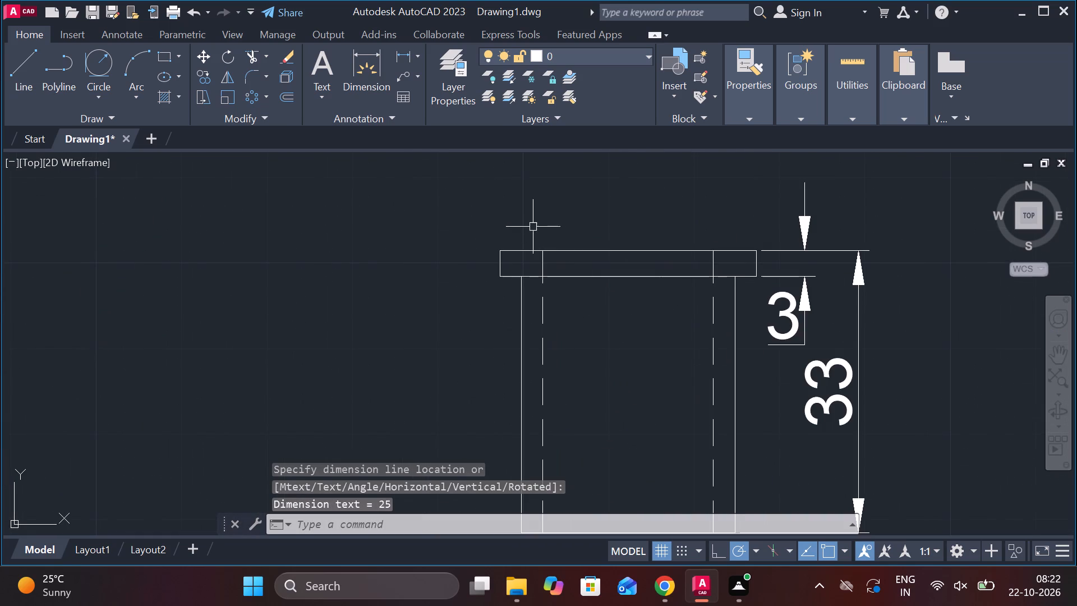
{"action": "key", "text": "space"}
{"action": "left_click", "coordinate": [495, 247]}
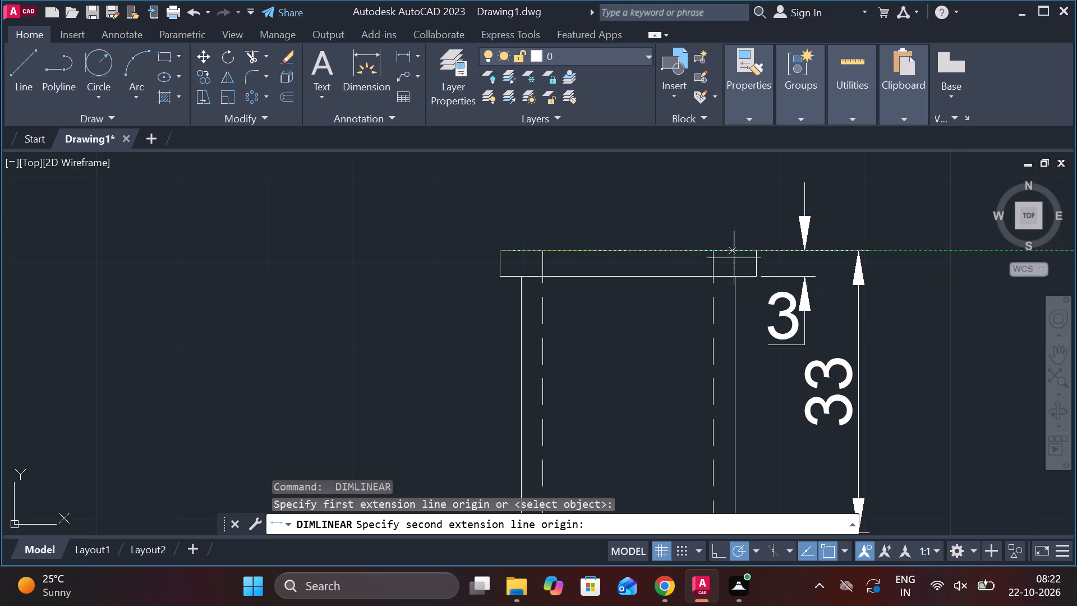
{"action": "left_click", "coordinate": [752, 250]}
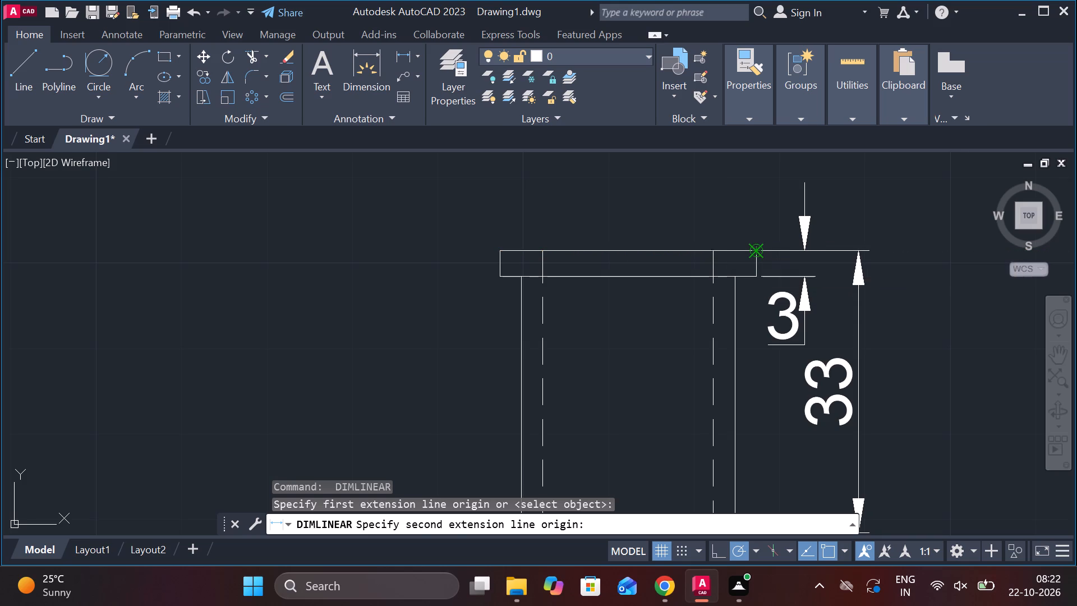
{"action": "left_click", "coordinate": [722, 202]}
Add a diameter symbol in front of the flange width dimension so it reads Ø30.
{"action": "scroll", "coordinate": [748, 241], "scroll_direction": "down", "scroll_amount": 1}
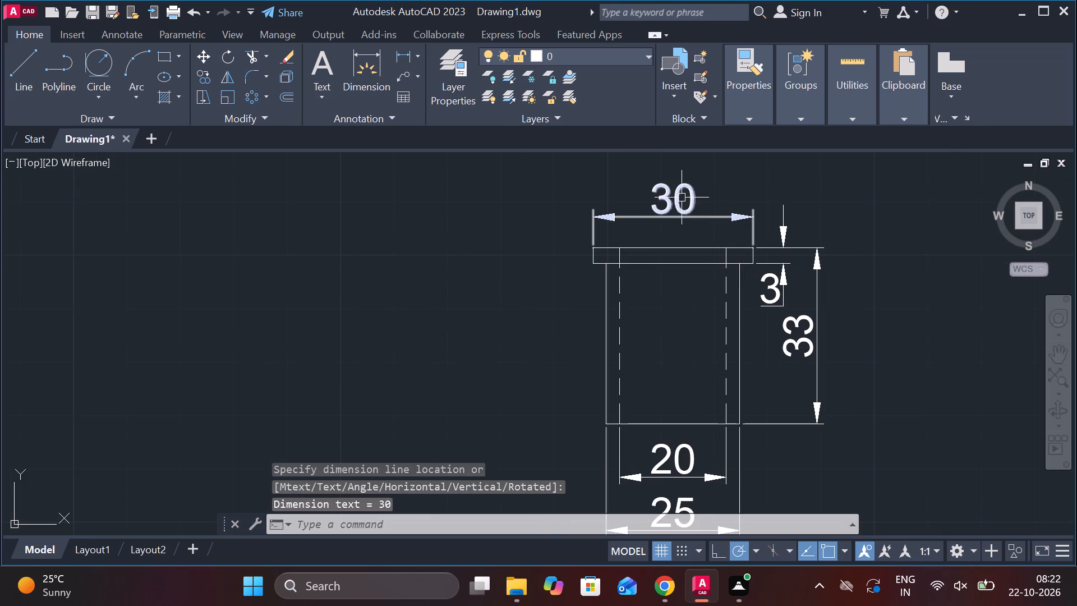
{"action": "double_click", "coordinate": [670, 190]}
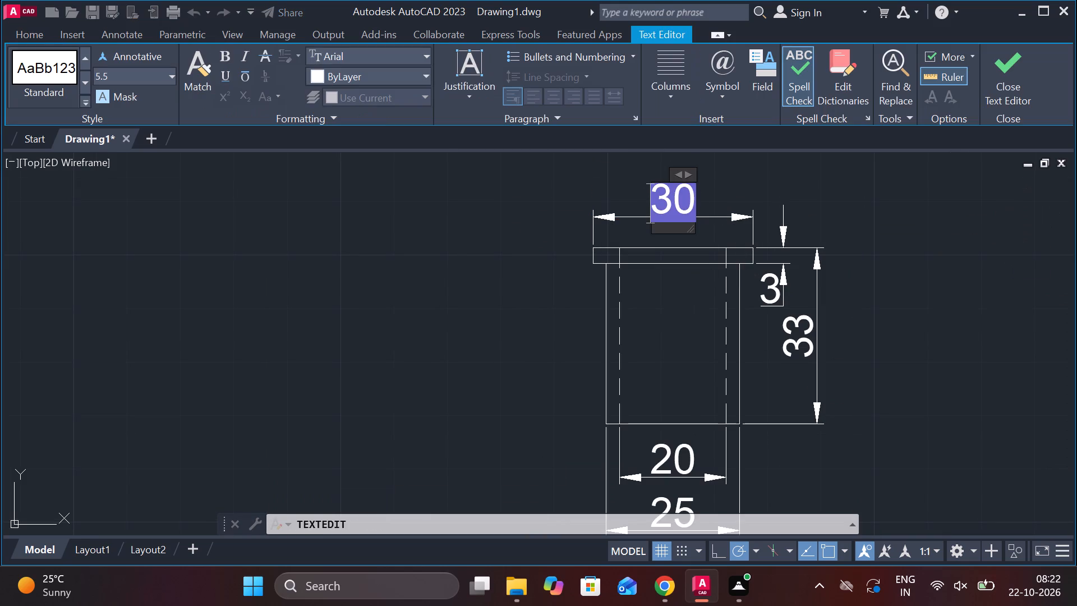
{"action": "left_click", "coordinate": [734, 94]}
{"action": "left_click", "coordinate": [768, 161]}
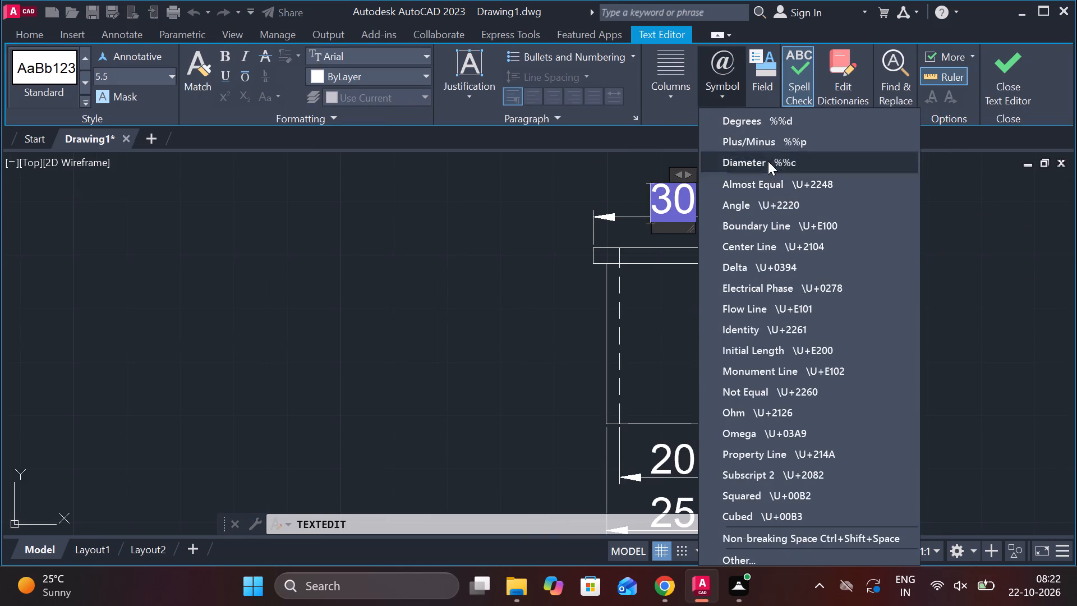
{"action": "left_click", "coordinate": [1012, 72]}
Add a diameter symbol in front of the bore width dimension so it reads Ø20.
{"action": "scroll", "coordinate": [876, 319], "scroll_direction": "down", "scroll_amount": 1}
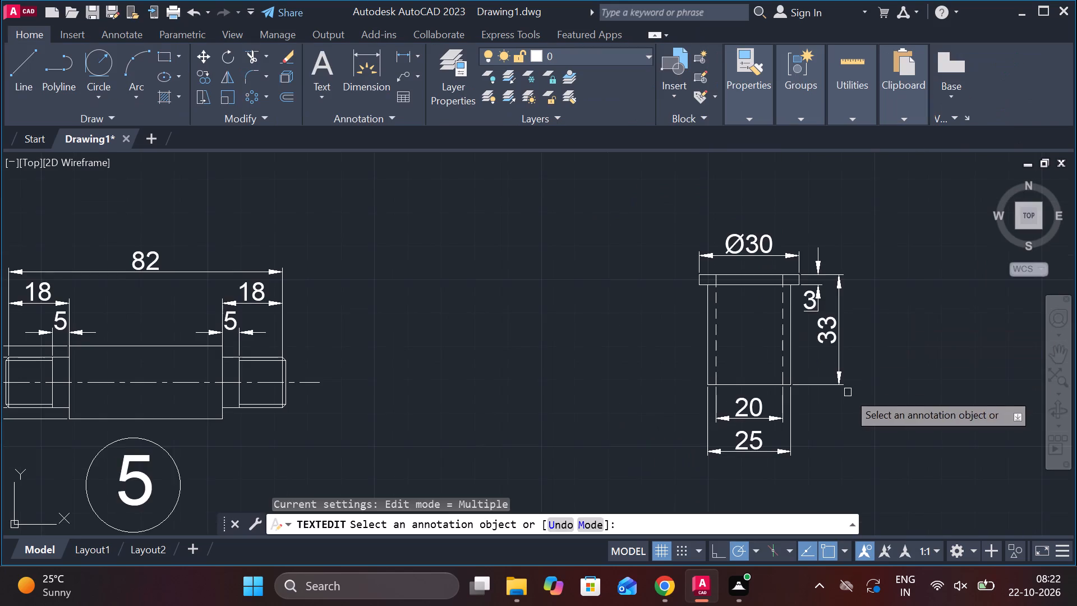
{"action": "middle_click_drag", "start_coordinate": [848, 392], "coordinate": [794, 319]}
{"action": "scroll", "coordinate": [716, 351], "scroll_direction": "up", "scroll_amount": 2}
{"action": "double_click", "coordinate": [647, 325]}
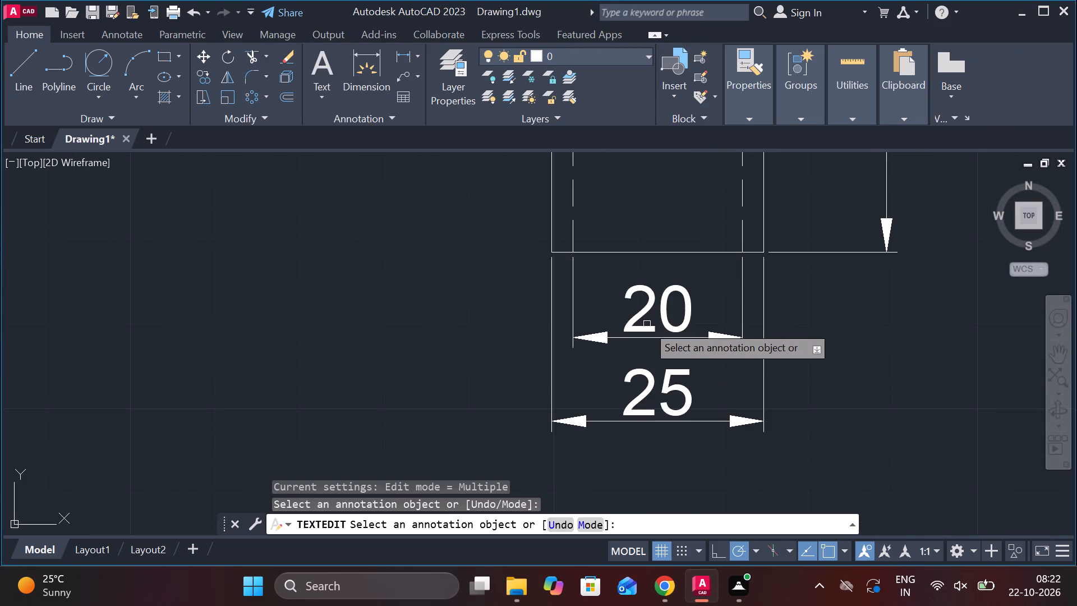
{"action": "double_click", "coordinate": [638, 303]}
{"action": "left_click", "coordinate": [643, 305]}
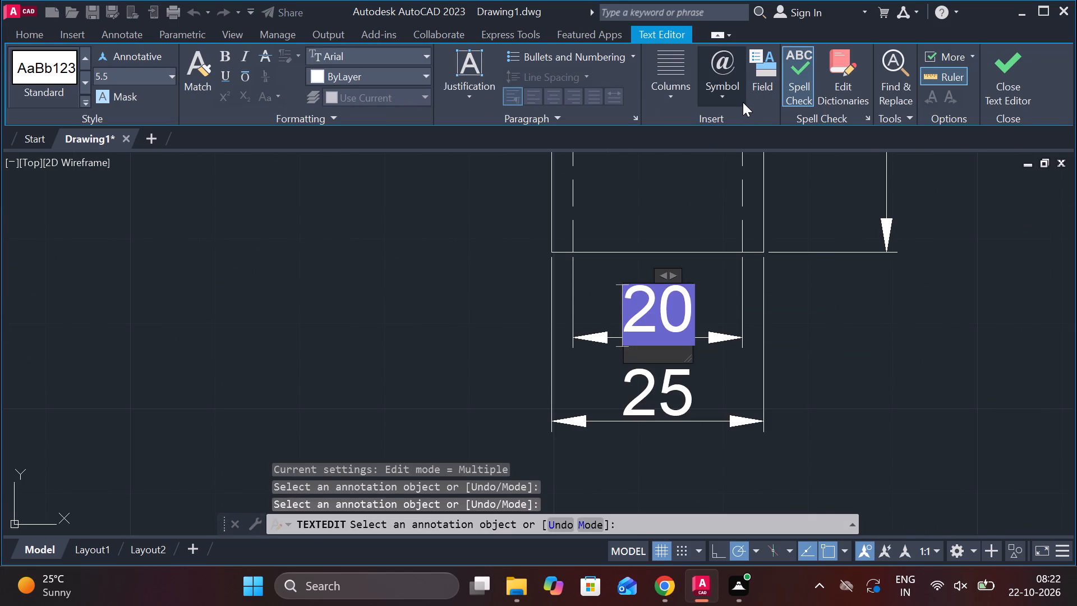
{"action": "left_click", "coordinate": [743, 102]}
{"action": "left_click", "coordinate": [745, 154]}
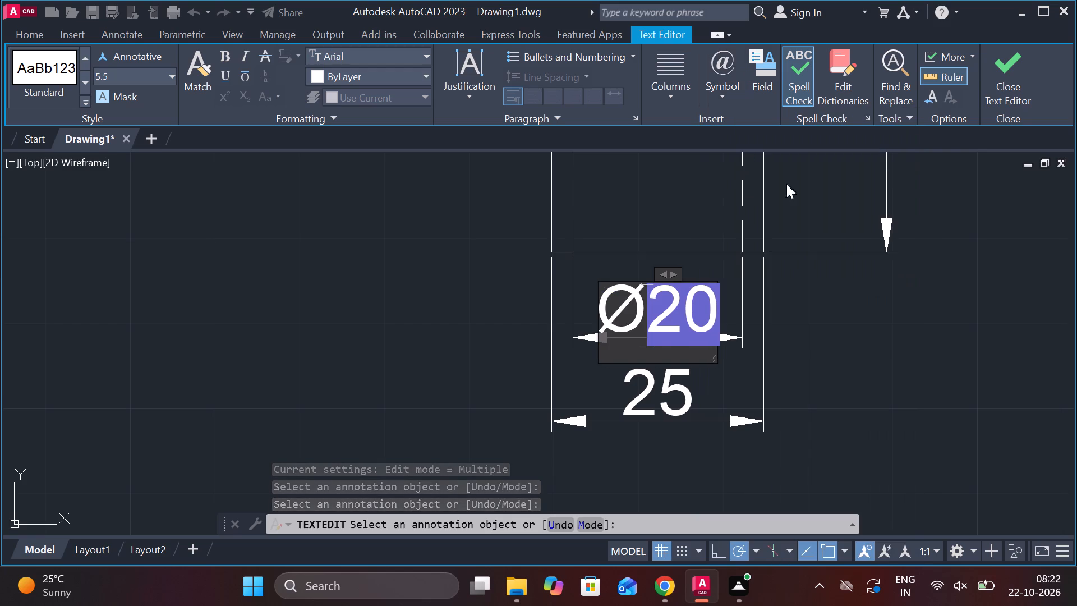
{"action": "left_click", "coordinate": [998, 56]}
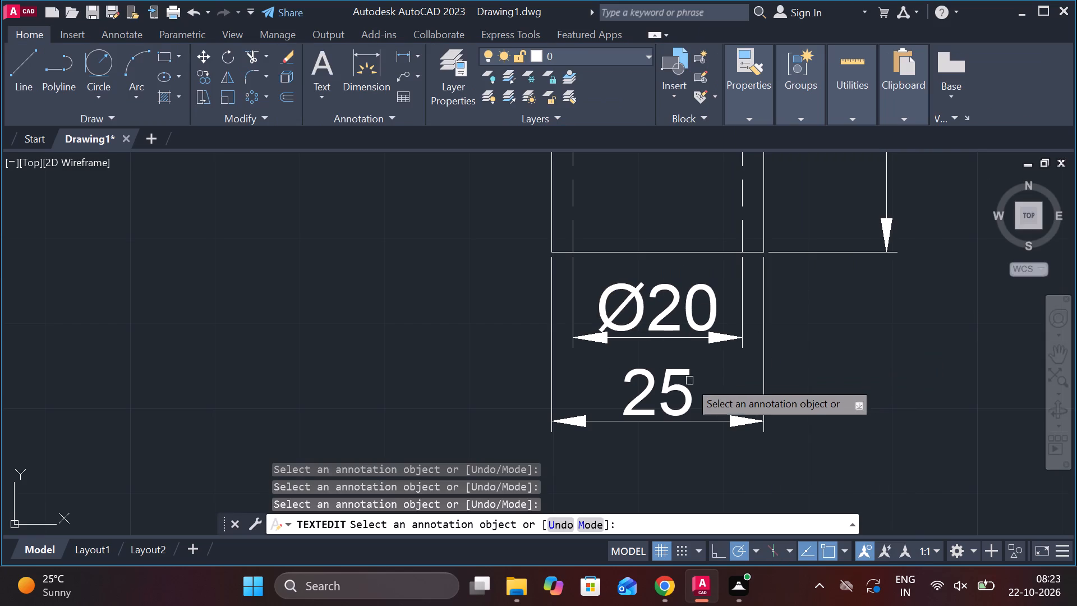
Add a diameter symbol in front of the body's outer width dimension so it reads Ø25.
{"action": "double_click", "coordinate": [683, 391]}
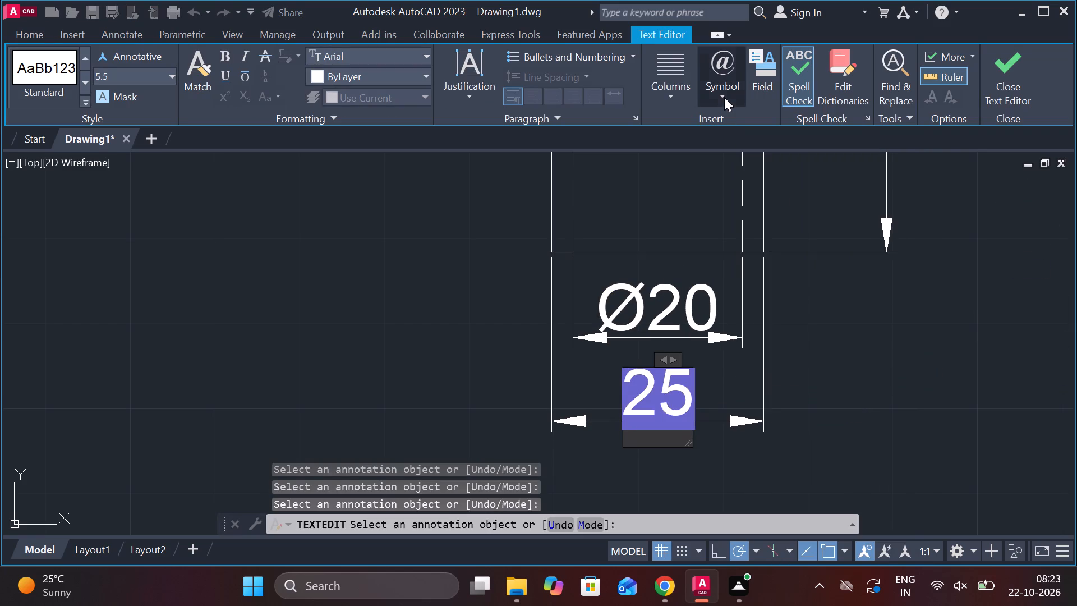
{"action": "left_click", "coordinate": [724, 97]}
{"action": "left_click", "coordinate": [743, 172]}
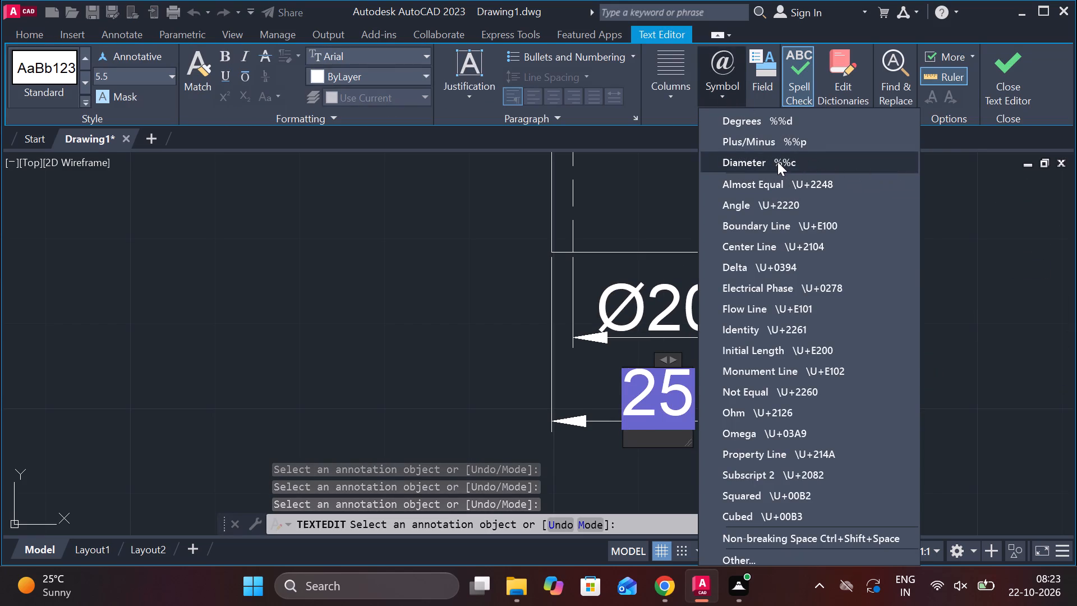
{"action": "left_click", "coordinate": [777, 162]}
{"action": "left_click", "coordinate": [1004, 68]}
{"action": "scroll", "coordinate": [853, 344], "scroll_direction": "down", "scroll_amount": 2}
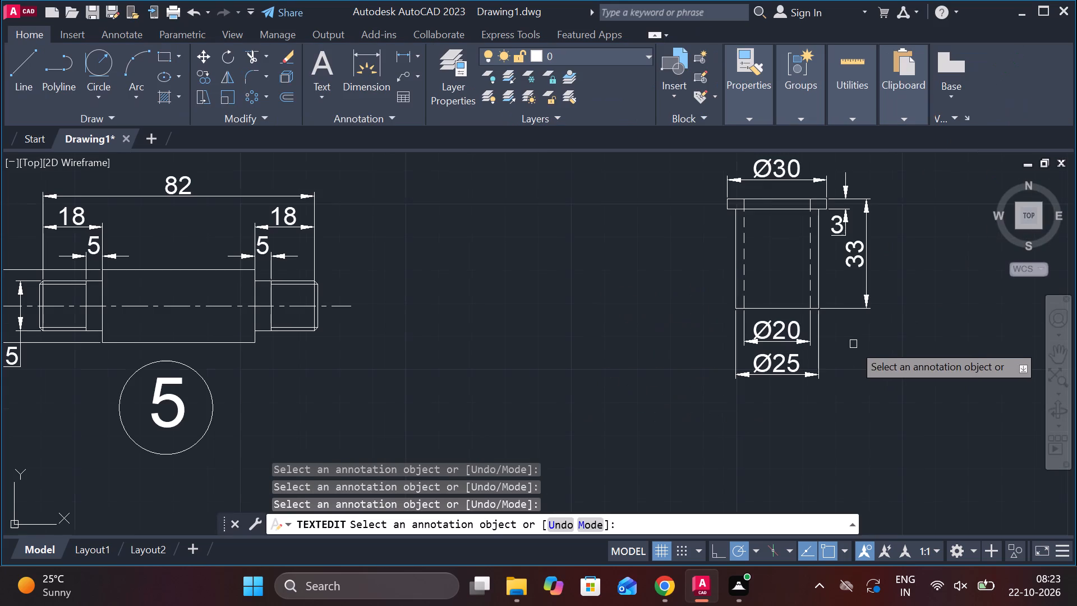
{"action": "middle_click_drag", "start_coordinate": [854, 345], "coordinate": [761, 369]}
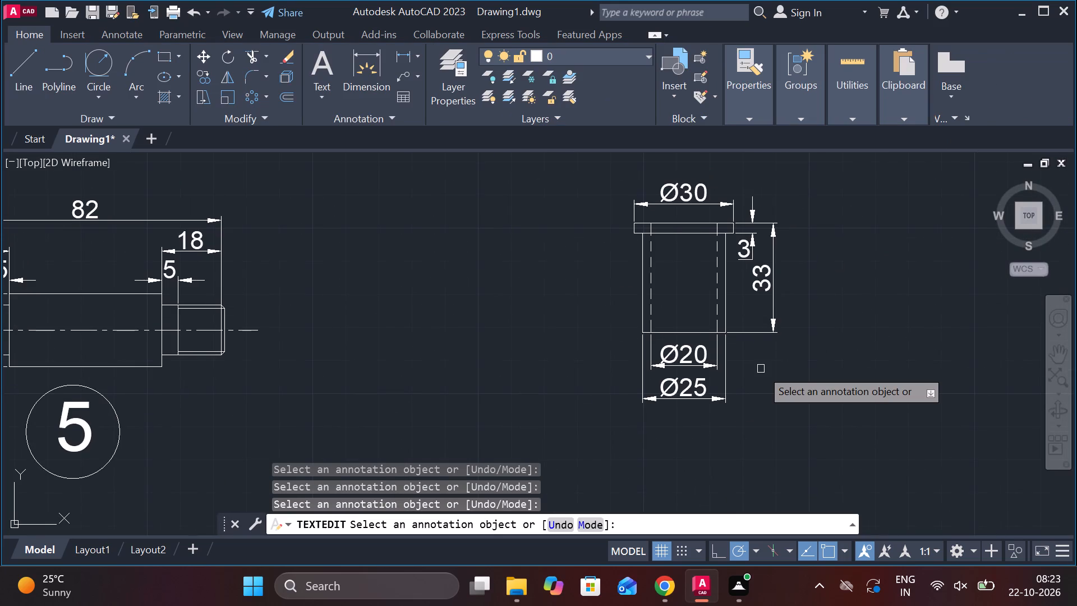
{"action": "key", "text": "Escape"}
Draw a vertical line along the bush's axis from the flange's top edge midpoint to the bottom edge's midpoint.
{"action": "key", "text": "l"}
{"action": "key", "text": "Return"}
{"action": "scroll", "coordinate": [674, 256], "scroll_direction": "up", "scroll_amount": 2}
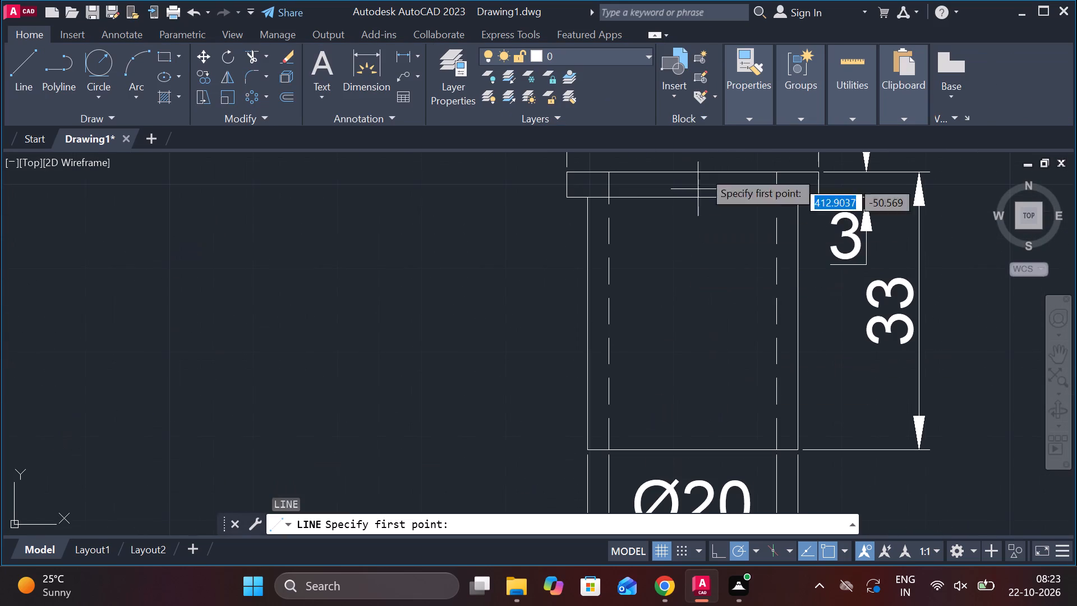
{"action": "left_click", "coordinate": [688, 178]}
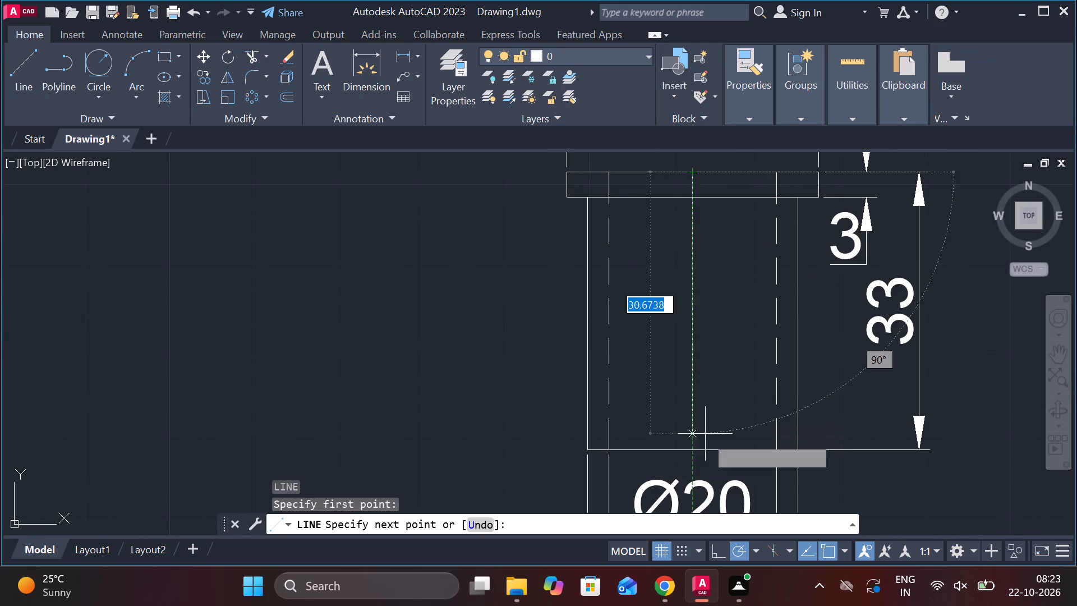
{"action": "left_click", "coordinate": [696, 450]}
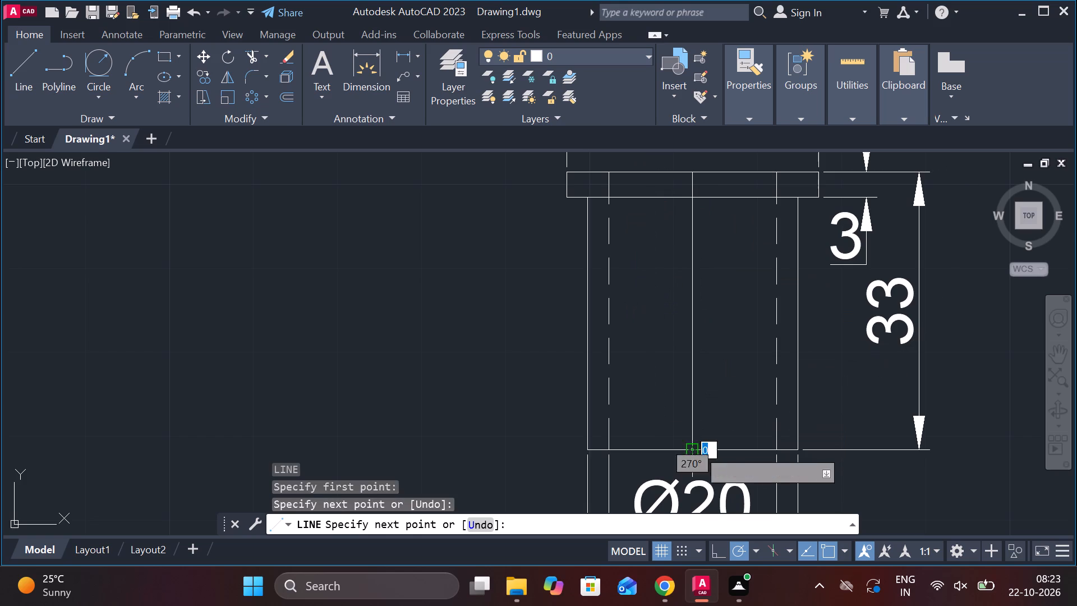
{"action": "key", "text": "Escape"}
Change the linetype of the bush's axis line to CENTER.
{"action": "left_click", "coordinate": [693, 305]}
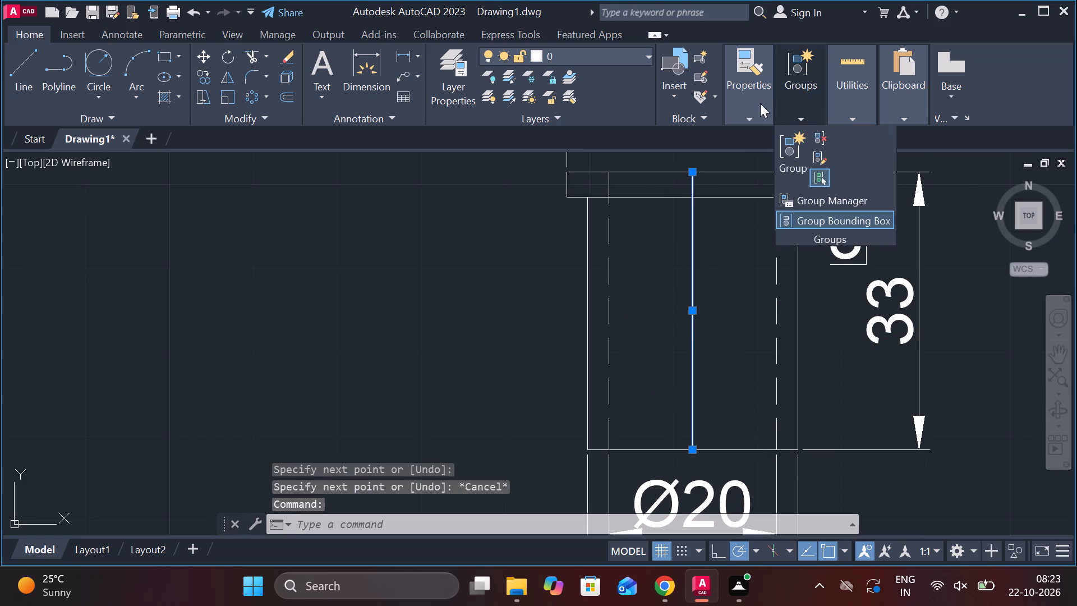
{"action": "left_click", "coordinate": [757, 116]}
{"action": "left_click", "coordinate": [872, 179]}
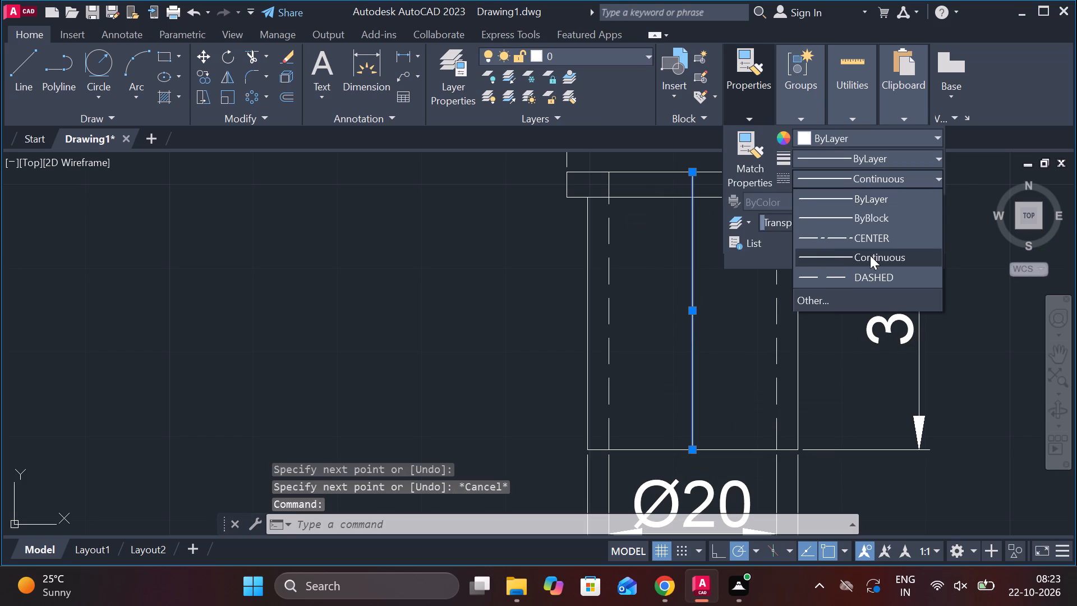
{"action": "left_click", "coordinate": [822, 241]}
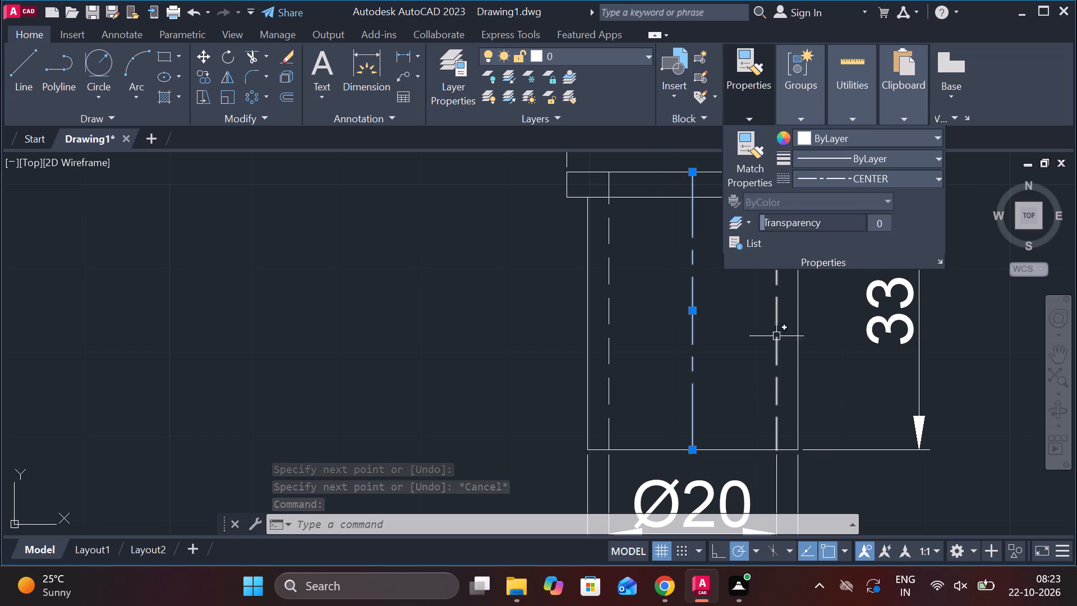
{"action": "key", "text": "Escape"}
Copy the circled number 5 from beneath the shaft to just below the bush's Ø25 dimension.
{"action": "scroll", "coordinate": [774, 346], "scroll_direction": "down", "scroll_amount": 2}
{"action": "middle_click_drag", "start_coordinate": [616, 393], "coordinate": [685, 319]}
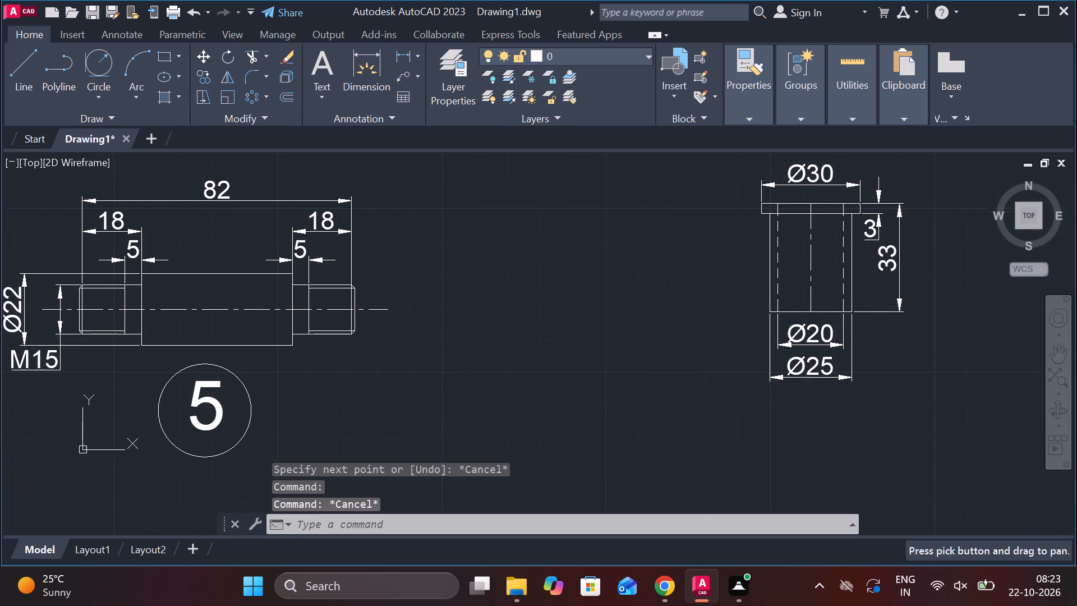
{"action": "middle_click_drag", "start_coordinate": [388, 418], "coordinate": [542, 333]}
{"action": "left_click", "coordinate": [414, 383]}
{"action": "left_click", "coordinate": [316, 281]}
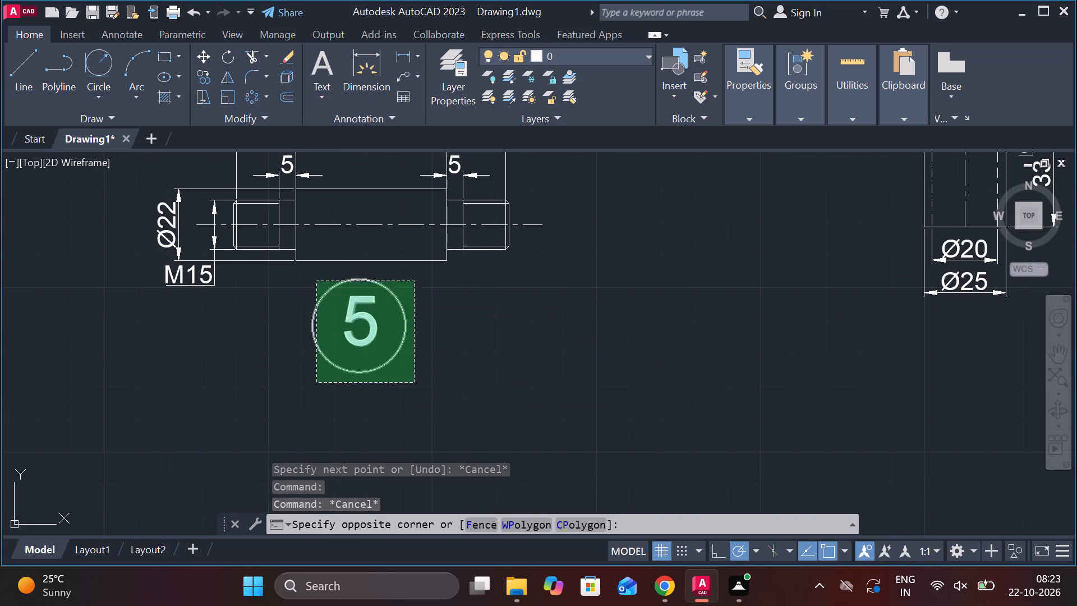
{"action": "type", "text": "CO"}
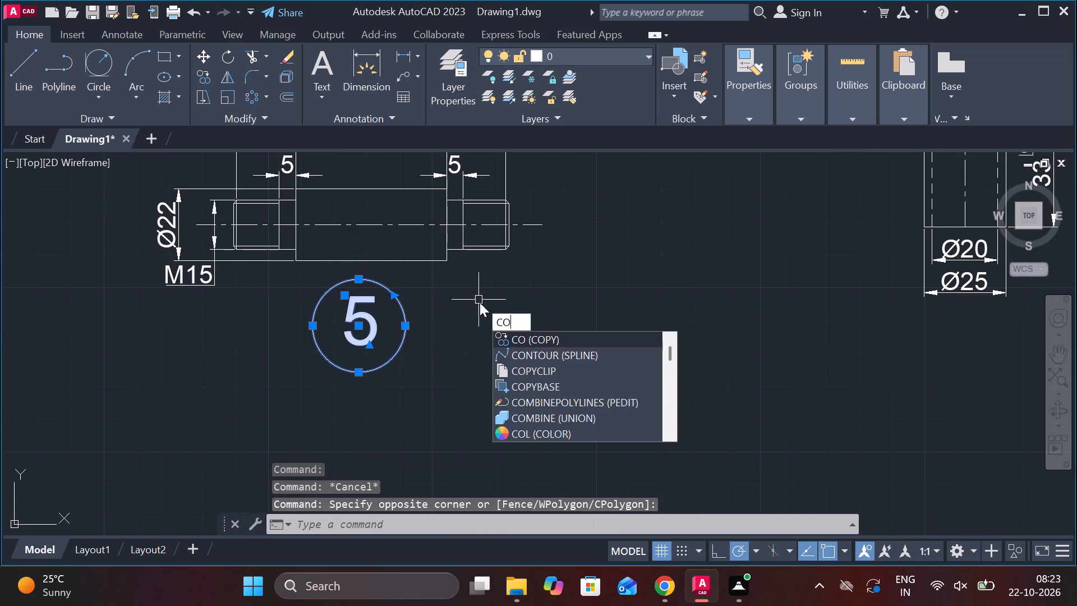
{"action": "key", "text": "Return"}
{"action": "left_click", "coordinate": [464, 346]}
{"action": "middle_click_drag", "start_coordinate": [681, 361], "coordinate": [458, 350]}
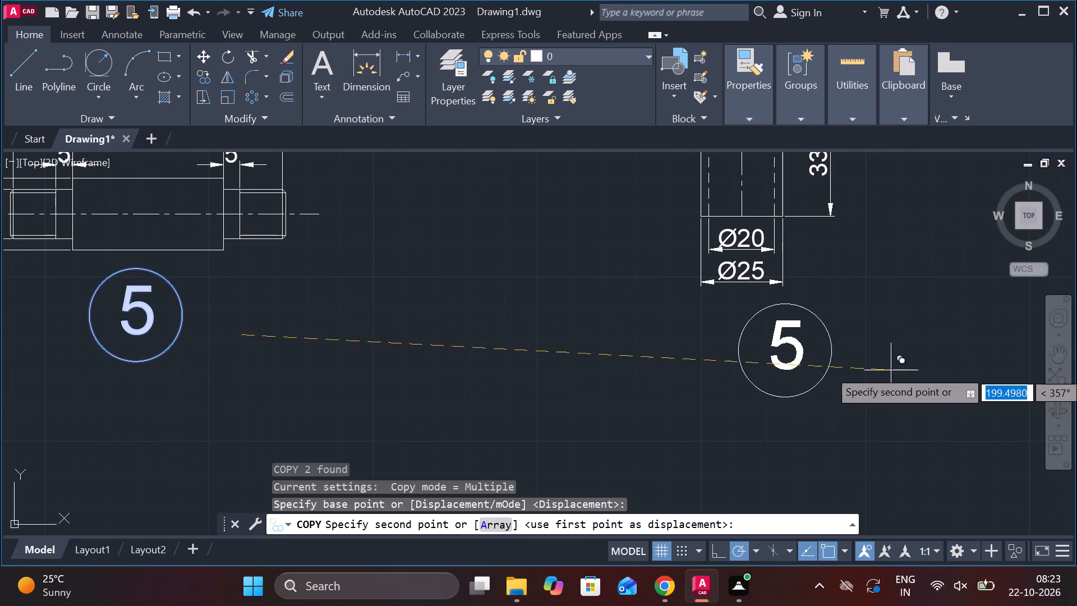
{"action": "scroll", "coordinate": [882, 366], "scroll_direction": "up", "scroll_amount": 1}
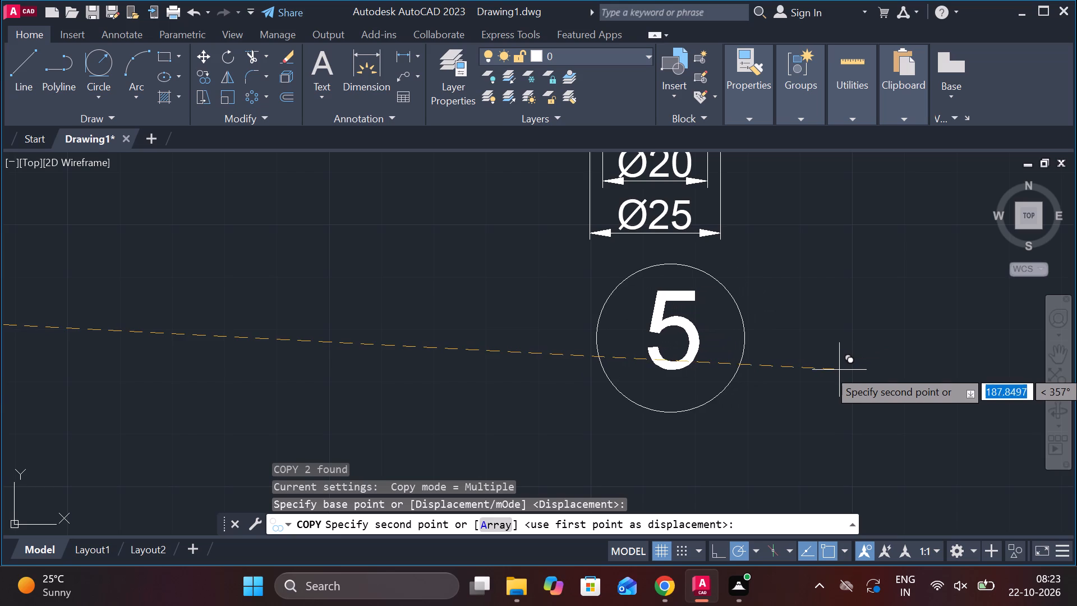
{"action": "left_click", "coordinate": [831, 361]}
{"action": "key", "text": "Escape"}
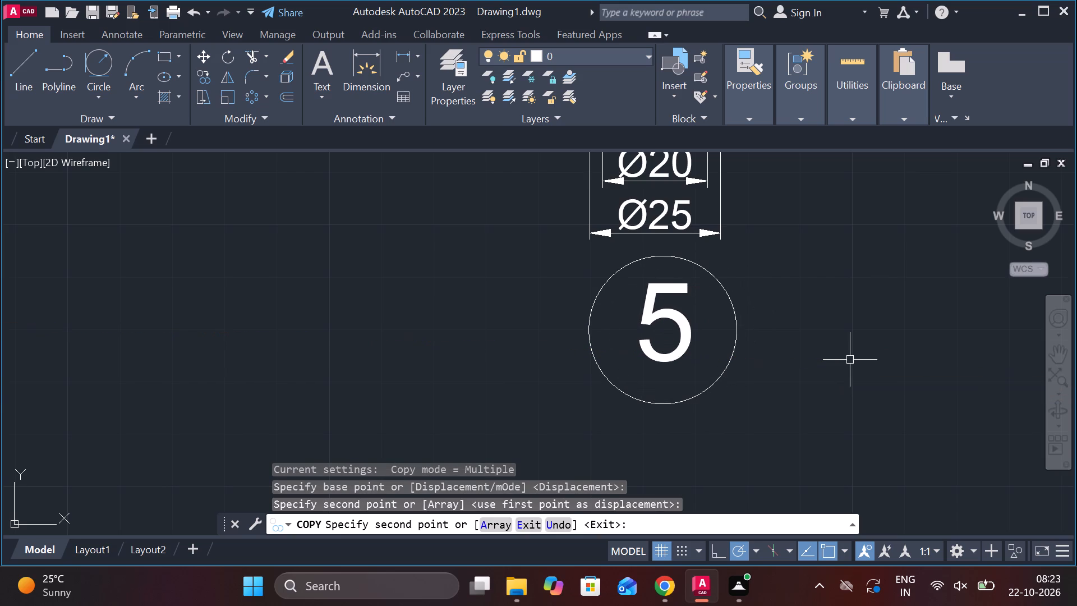
Change the number in the copied circle under the bush to 6.
{"action": "double_click", "coordinate": [688, 323]}
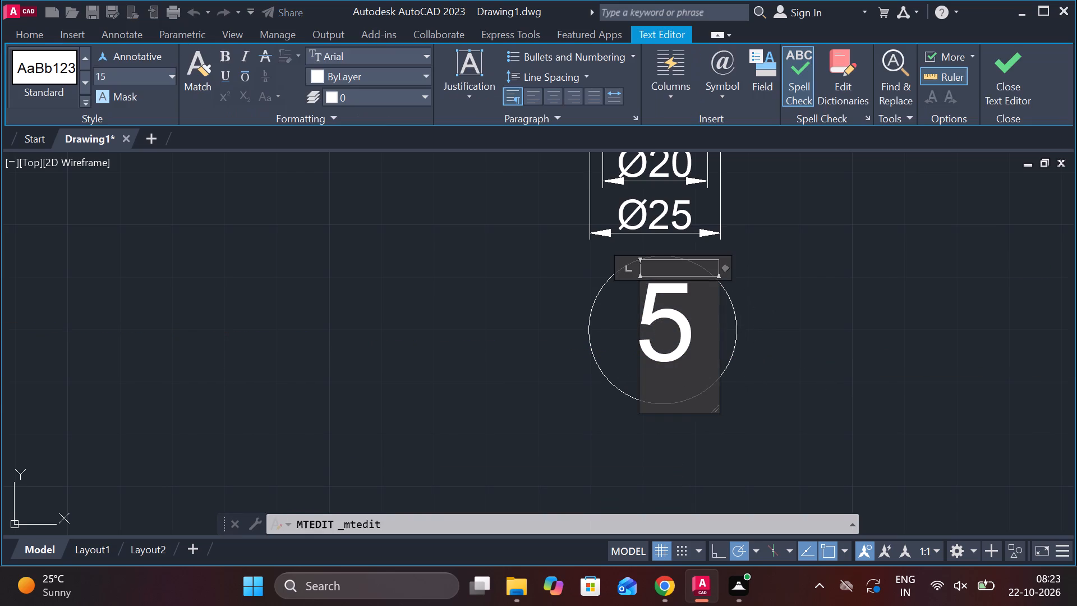
{"action": "key", "text": "BackSpace"}
{"action": "key", "text": "6"}
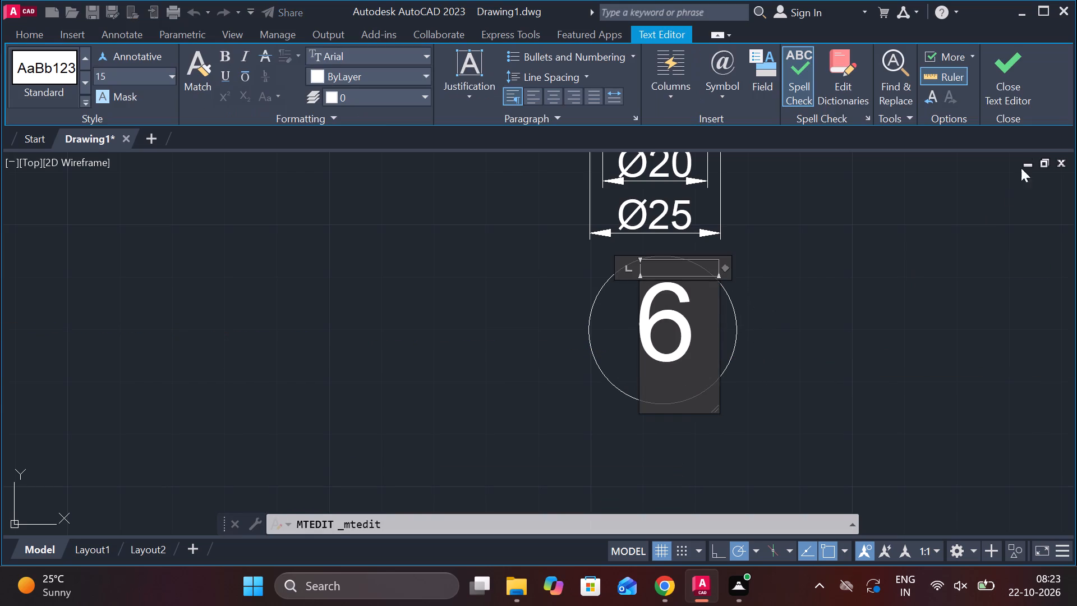
{"action": "left_click", "coordinate": [1014, 87]}
Move the whole stepped shaft drawing, with its dimensions and circled number 5, up and left to sit beneath drawing 1.
{"action": "scroll", "coordinate": [745, 401], "scroll_direction": "down", "scroll_amount": 3}
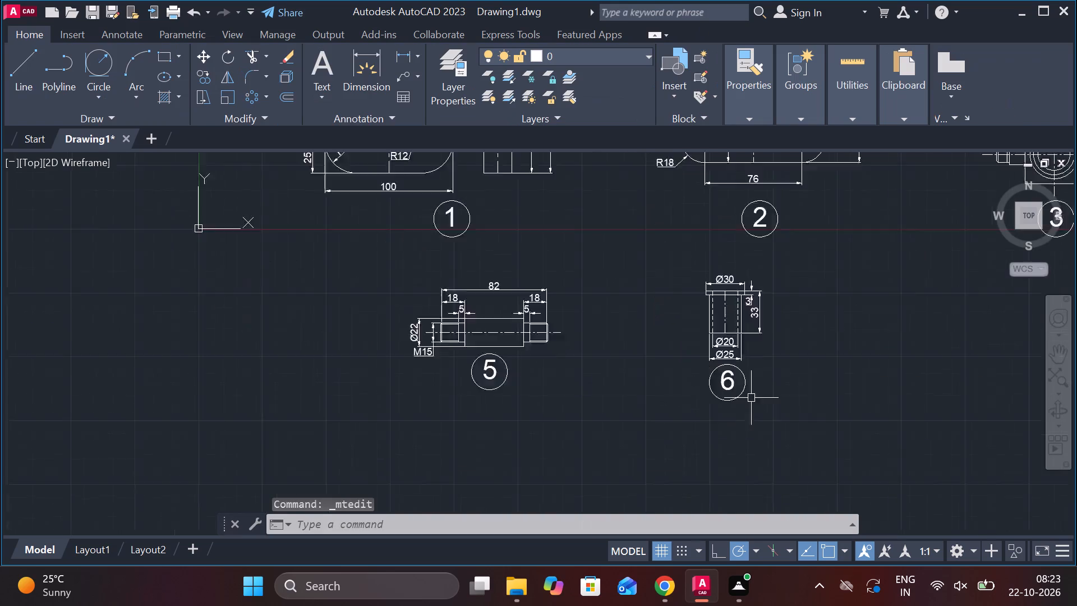
{"action": "scroll", "coordinate": [753, 398], "scroll_direction": "down", "scroll_amount": 1}
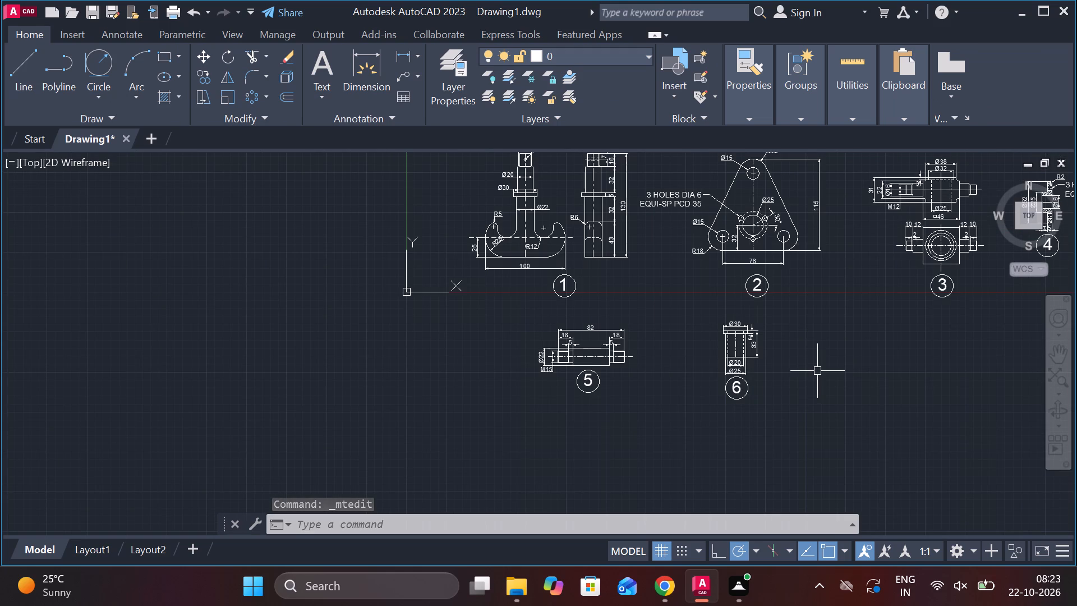
{"action": "middle_click", "coordinate": [819, 371]}
{"action": "left_click", "coordinate": [497, 307]}
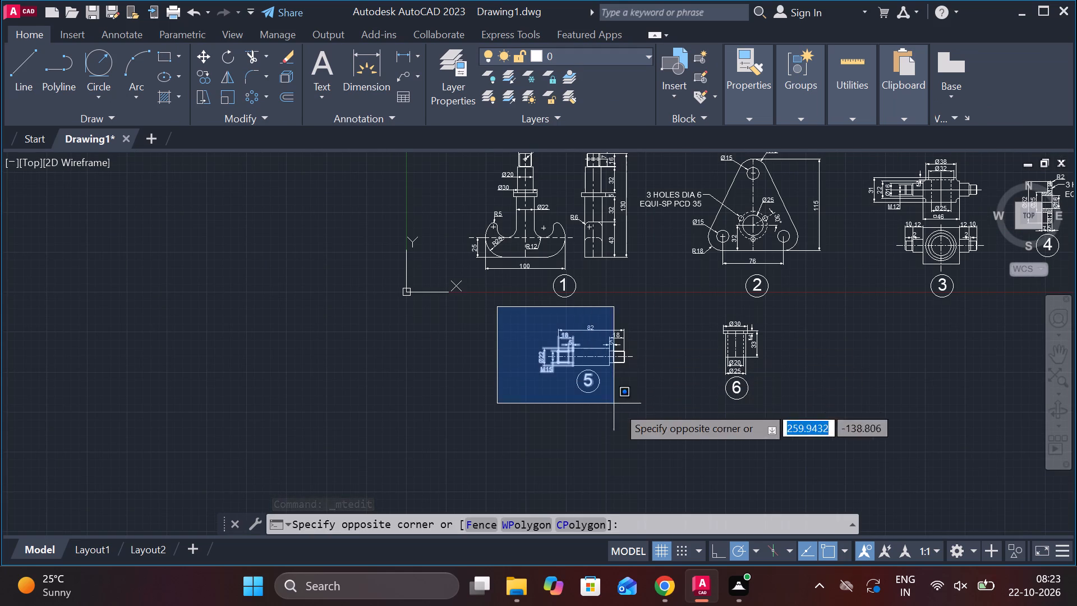
{"action": "left_click", "coordinate": [651, 421]}
{"action": "key", "text": "m"}
{"action": "key", "text": "Return"}
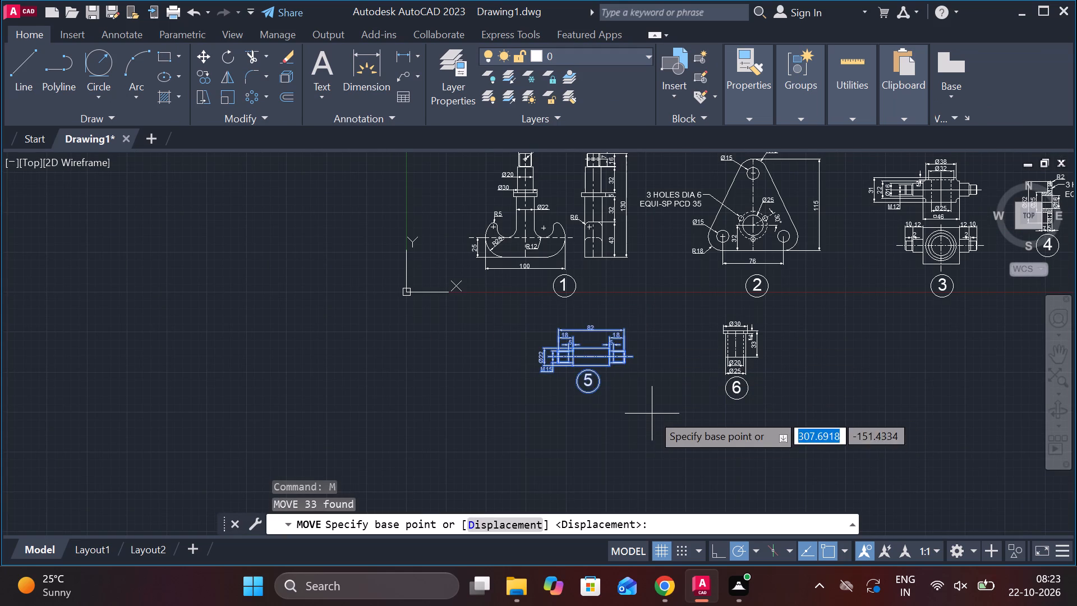
{"action": "left_click", "coordinate": [652, 414]}
{"action": "scroll", "coordinate": [636, 403], "scroll_direction": "up", "scroll_amount": 1}
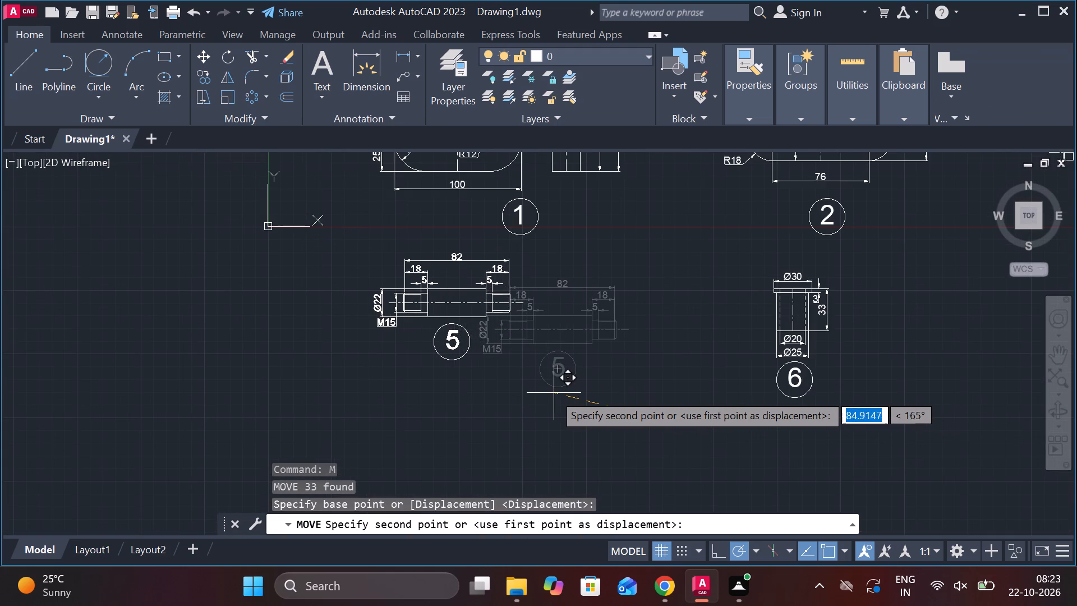
{"action": "left_click", "coordinate": [553, 393]}
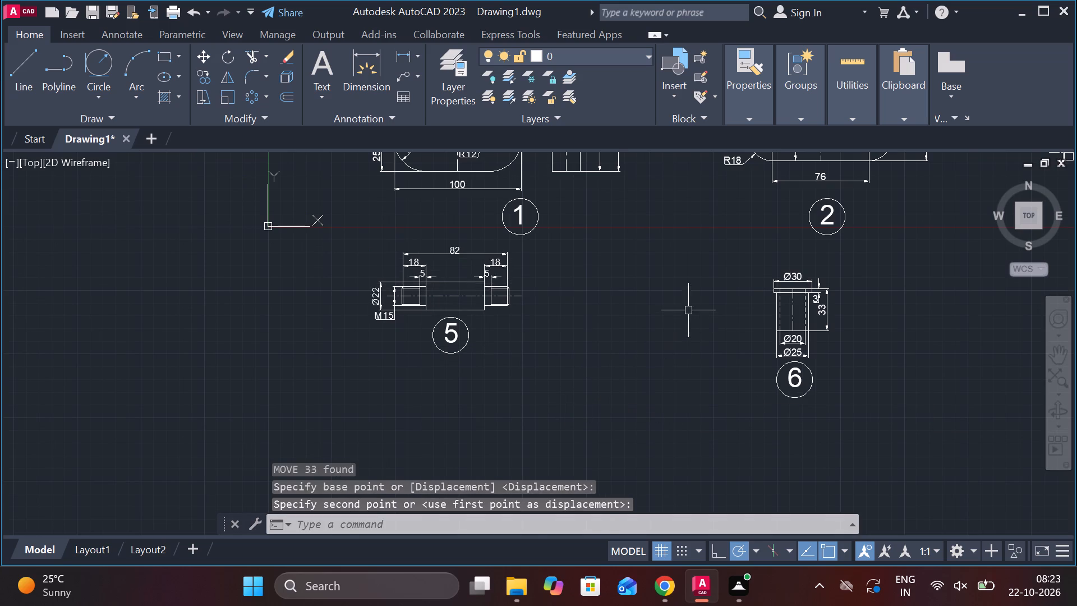
Move the whole flanged bush drawing, with its dimensions and circled number 6, close beside the shaft drawing under drawing 1.
{"action": "left_click", "coordinate": [701, 275]}
{"action": "key", "text": "Escape"}
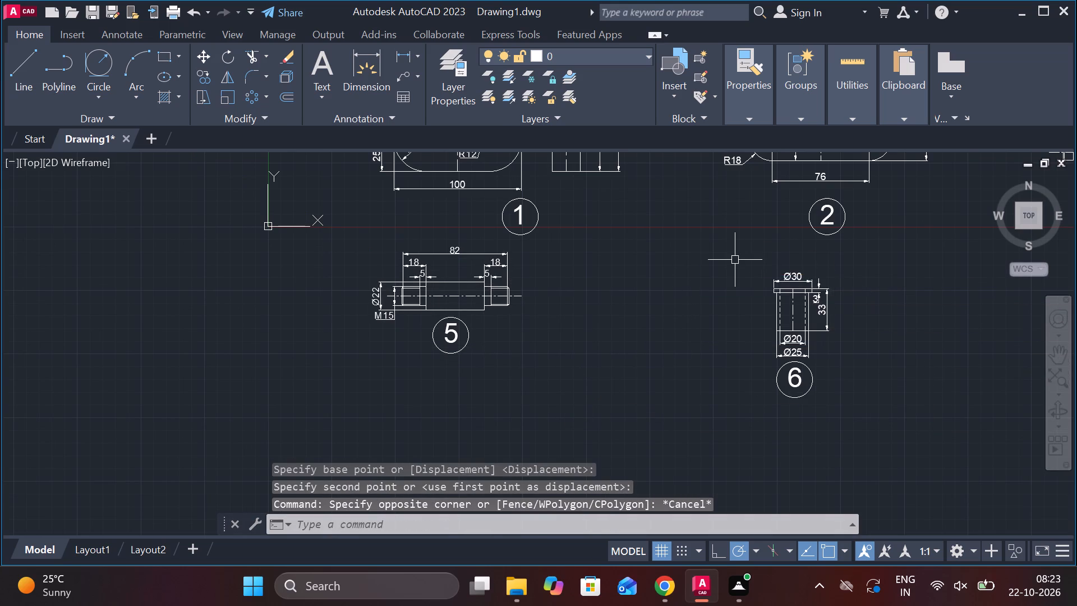
{"action": "left_click", "coordinate": [735, 260]}
{"action": "left_click", "coordinate": [920, 452]}
{"action": "key", "text": "m"}
{"action": "key", "text": "Return"}
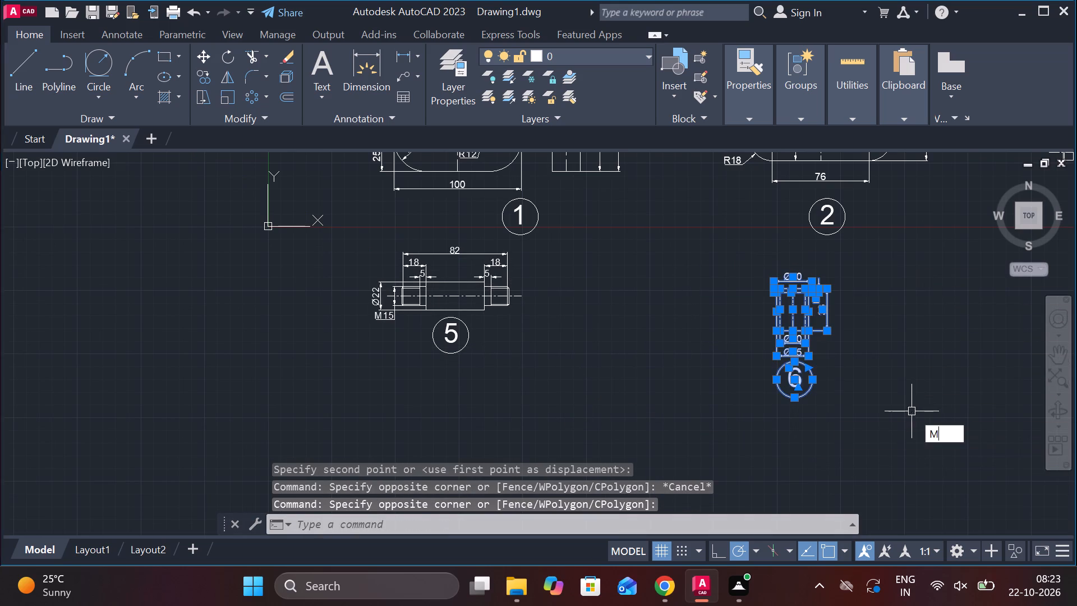
{"action": "left_click", "coordinate": [883, 390]}
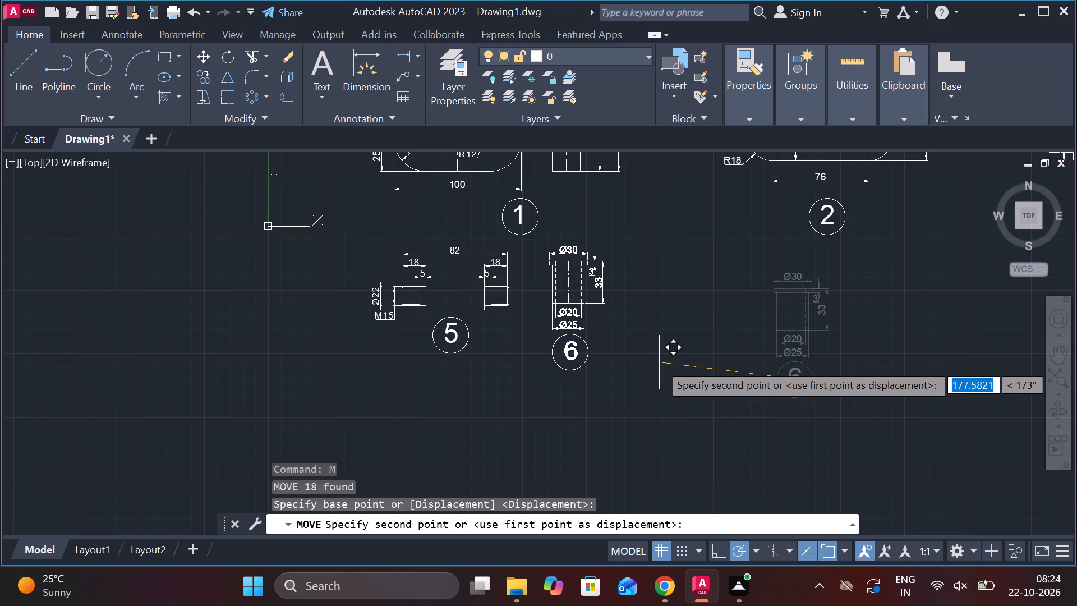
{"action": "left_click", "coordinate": [664, 354]}
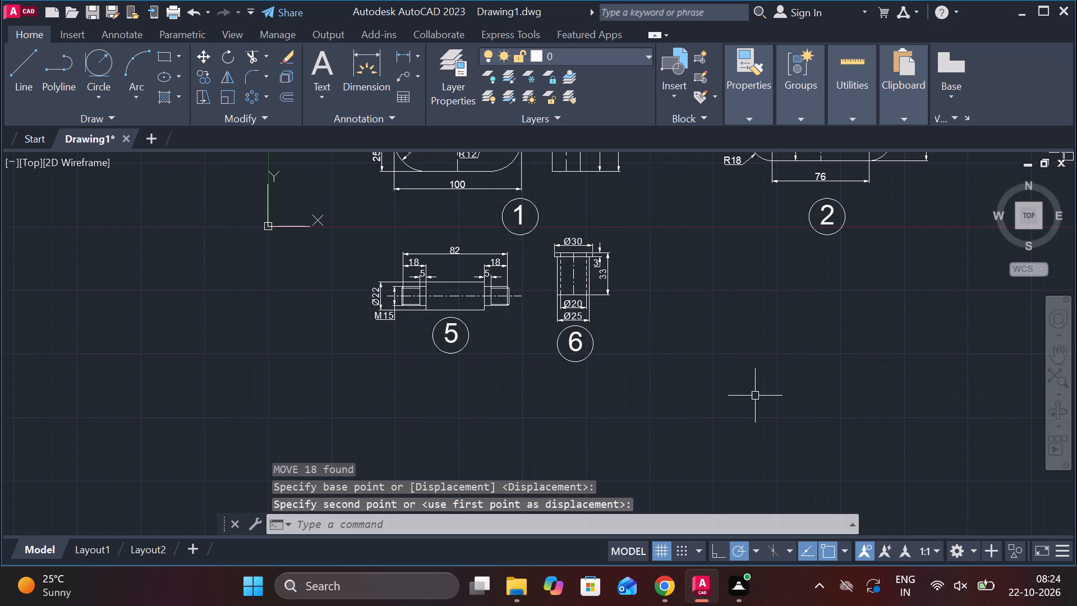
{"action": "scroll", "coordinate": [755, 396], "scroll_direction": "down", "scroll_amount": 1}
{"action": "middle_click_drag", "start_coordinate": [755, 396], "coordinate": [684, 400]}
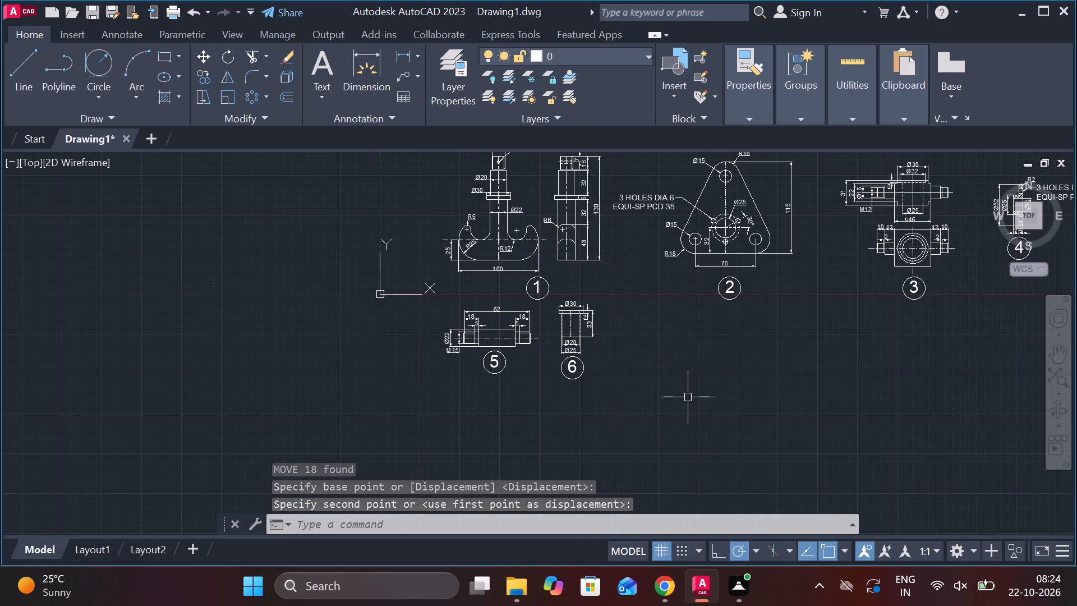
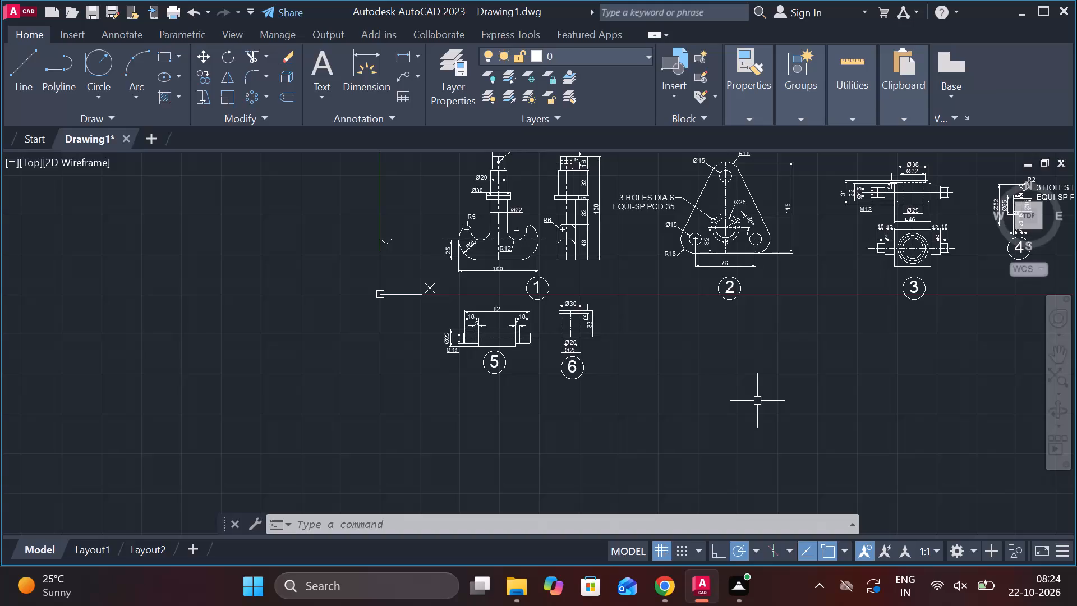
Draw a circle of diameter 27 in the empty area beside part 6.
{"action": "middle_click_drag", "start_coordinate": [795, 420], "coordinate": [666, 345]}
{"action": "scroll", "coordinate": [622, 331], "scroll_direction": "up", "scroll_amount": 1}
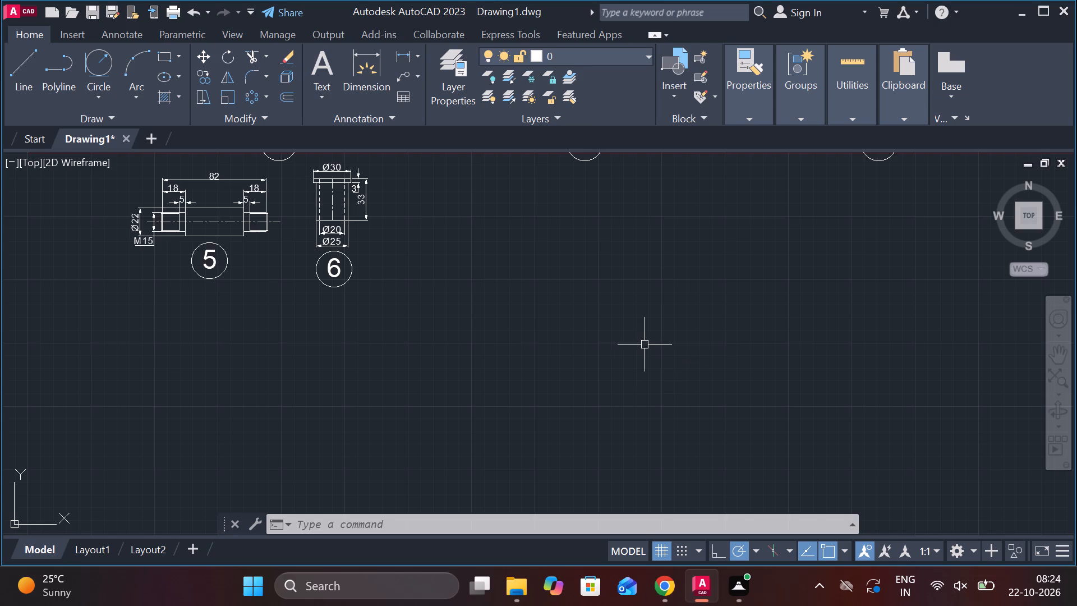
{"action": "type", "text": "C"}
{"action": "key", "text": "space"}
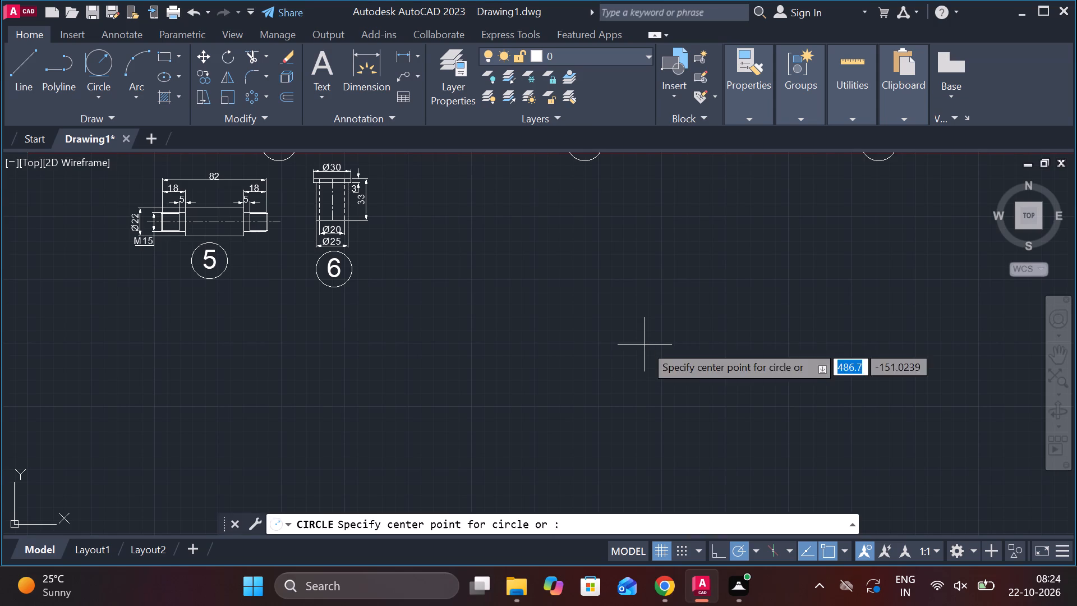
{"action": "left_click", "coordinate": [567, 309]}
{"action": "type", "text": "D"}
{"action": "key", "text": "space"}
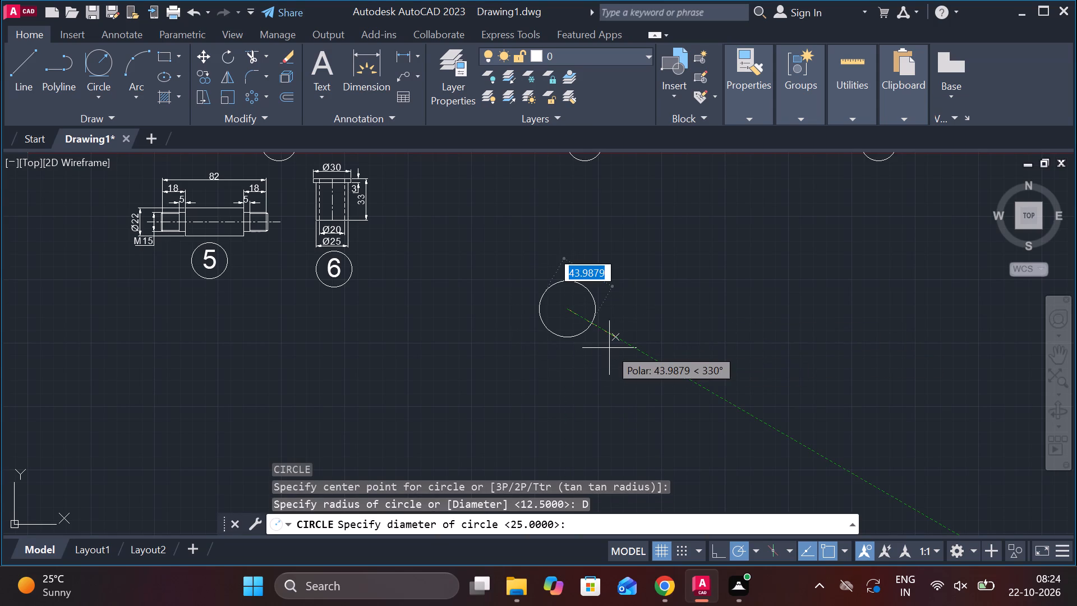
{"action": "type", "text": "27"}
{"action": "key", "text": "Return"}
Draw vertical and horizontal centre lines across the full diameter of the circle, joining its opposite quadrant points.
{"action": "scroll", "coordinate": [531, 304], "scroll_direction": "up", "scroll_amount": 4}
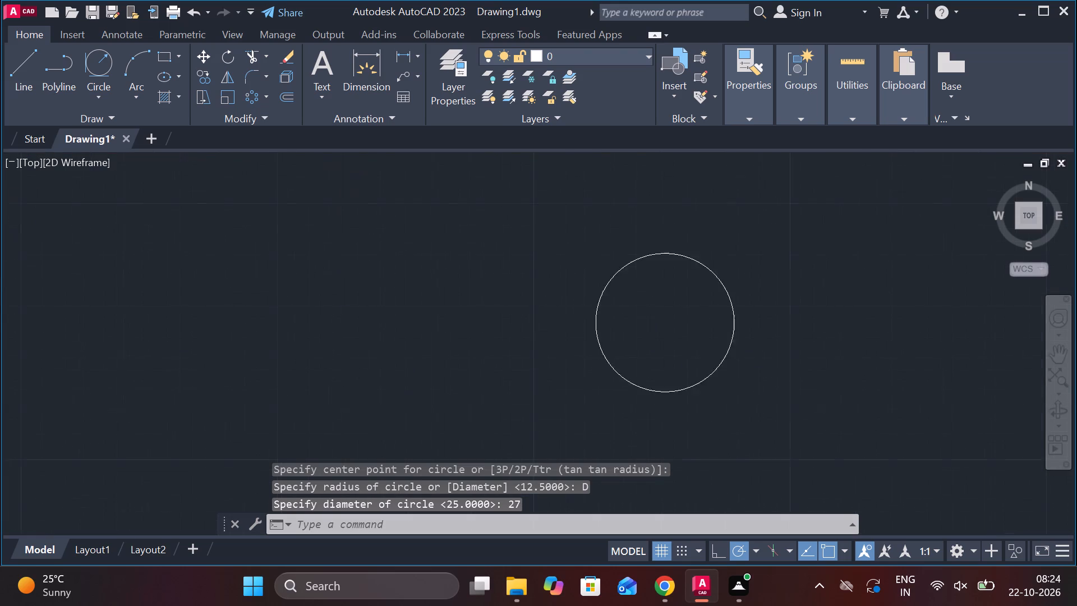
{"action": "middle_click_drag", "start_coordinate": [667, 313], "coordinate": [602, 310]}
{"action": "scroll", "coordinate": [608, 310], "scroll_direction": "down", "scroll_amount": 1}
{"action": "middle_click_drag", "start_coordinate": [715, 320], "coordinate": [703, 320]}
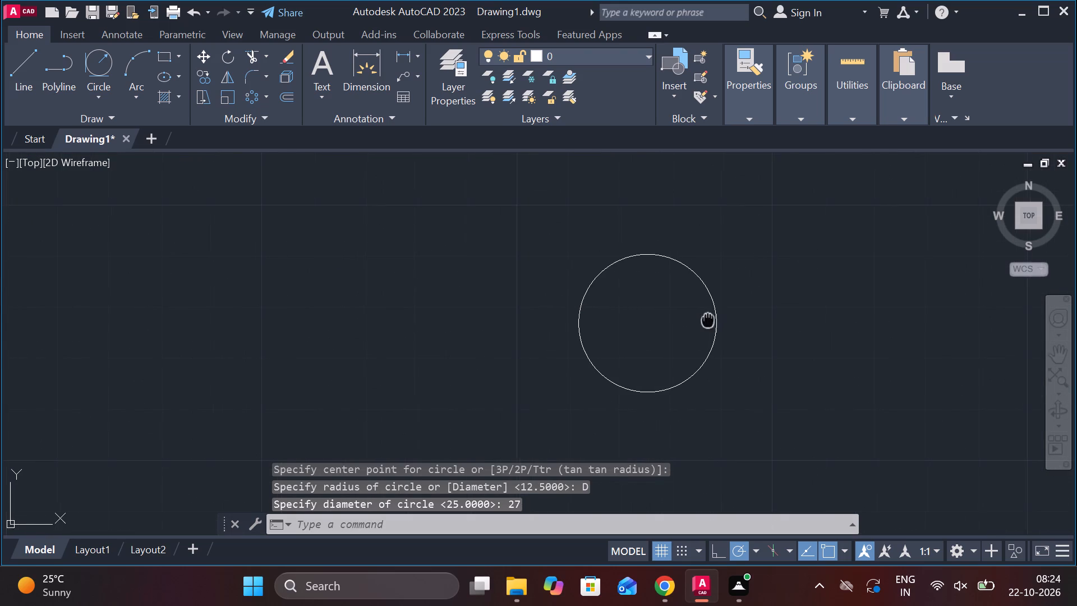
{"action": "middle_click_drag", "start_coordinate": [703, 320], "coordinate": [659, 325]}
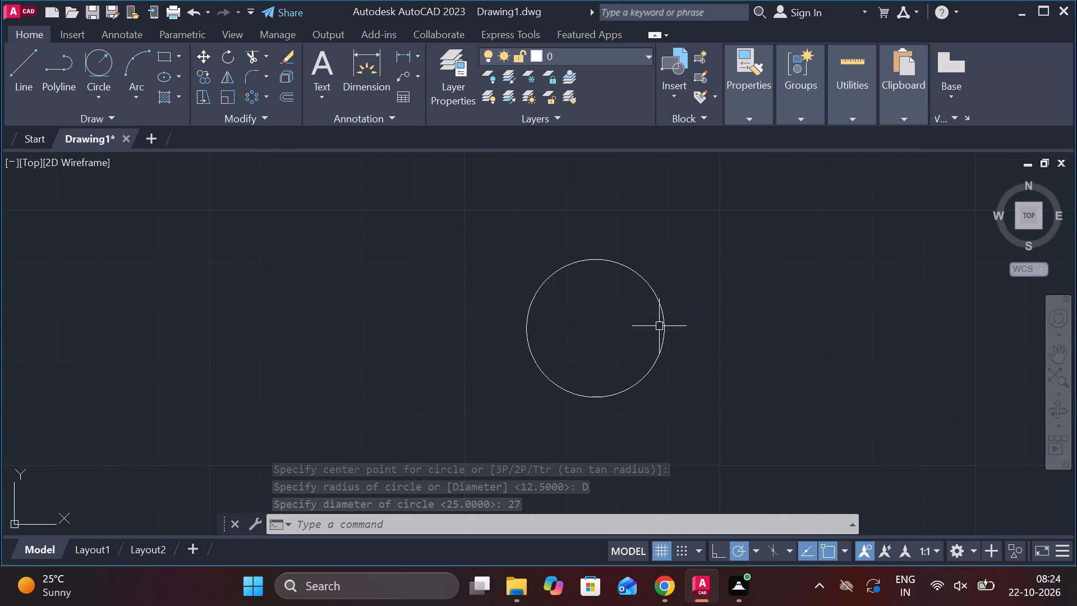
{"action": "key", "text": "l"}
{"action": "key", "text": "Return"}
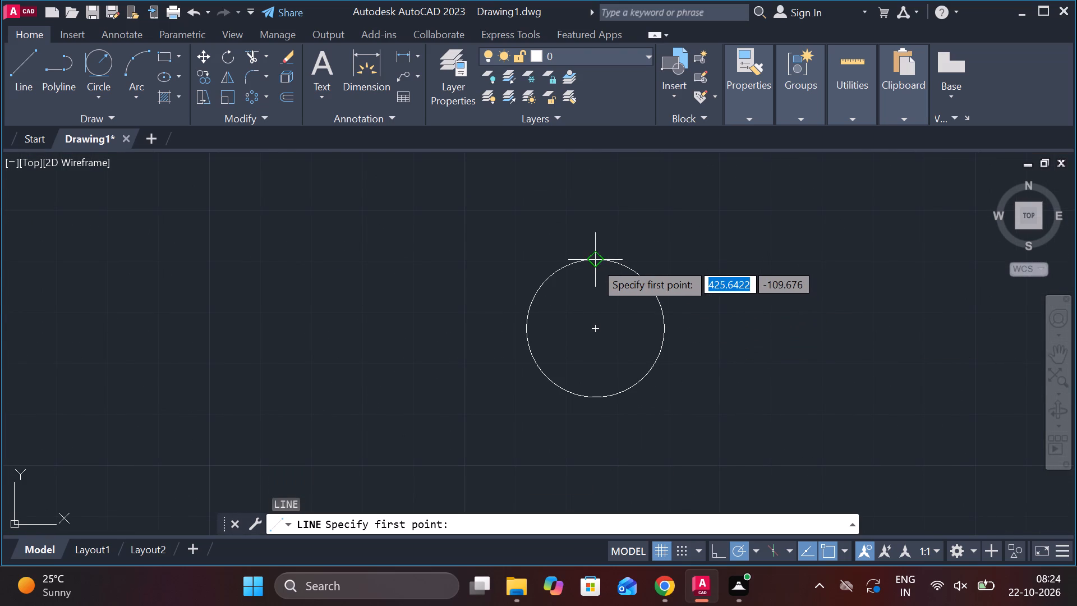
{"action": "left_click", "coordinate": [595, 262]}
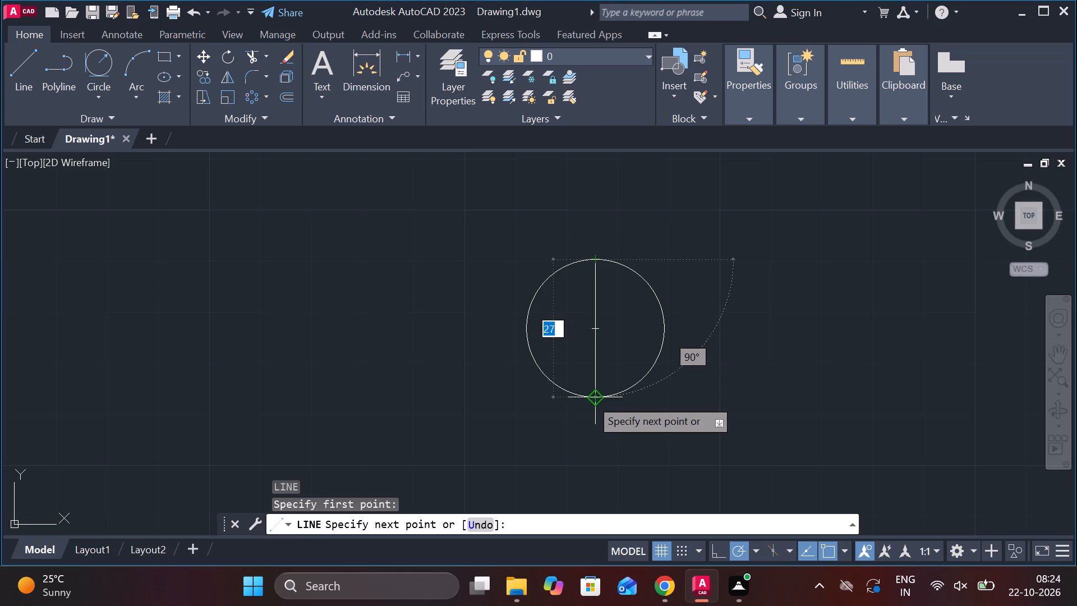
{"action": "left_click", "coordinate": [592, 398]}
{"action": "key", "text": "Escape"}
{"action": "key", "text": "space"}
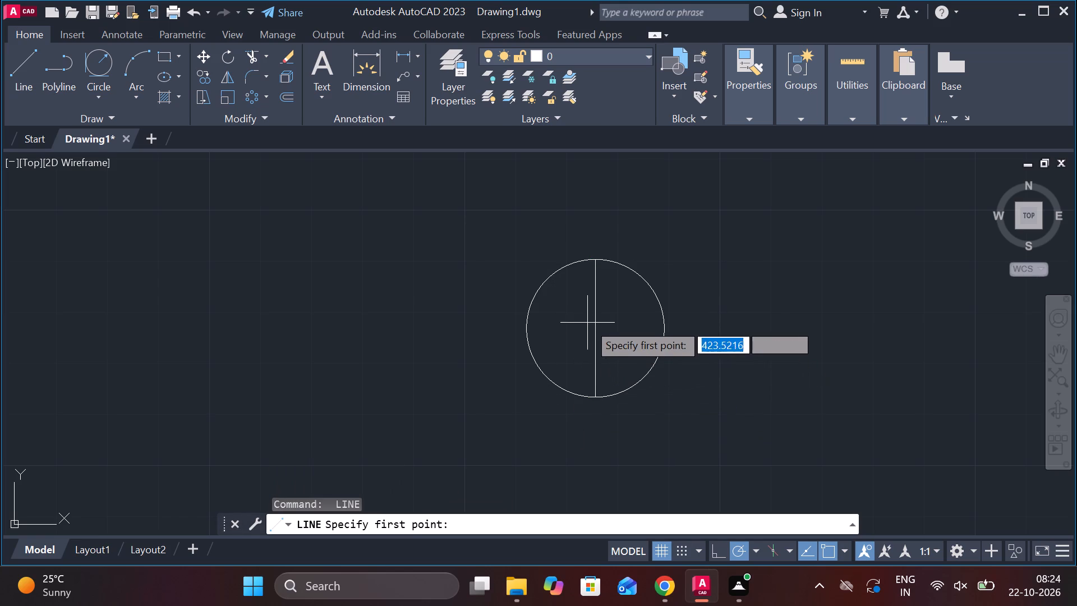
{"action": "left_click", "coordinate": [530, 327]}
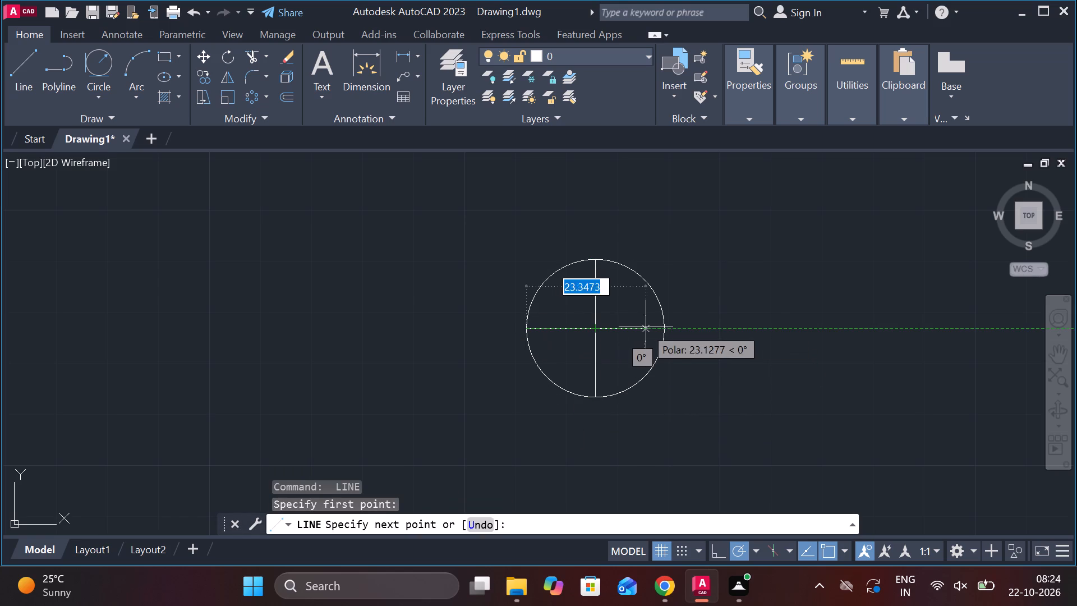
{"action": "left_click", "coordinate": [665, 327]}
{"action": "key", "text": "Escape"}
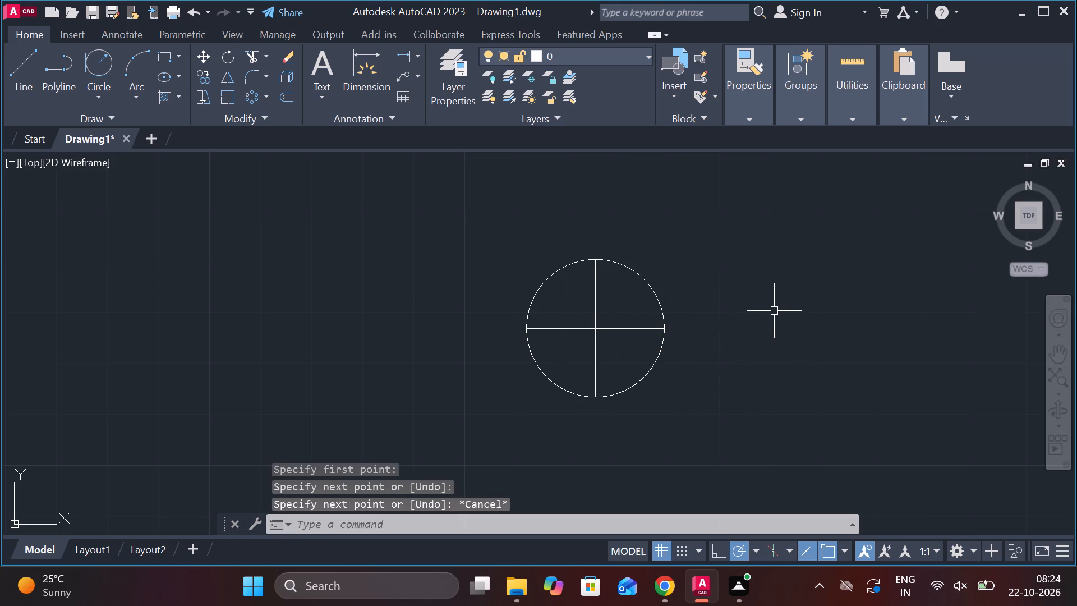
Draw a short horizontal line leftward from the circle's top quadrant point.
{"action": "scroll", "coordinate": [591, 272], "scroll_direction": "up", "scroll_amount": 2}
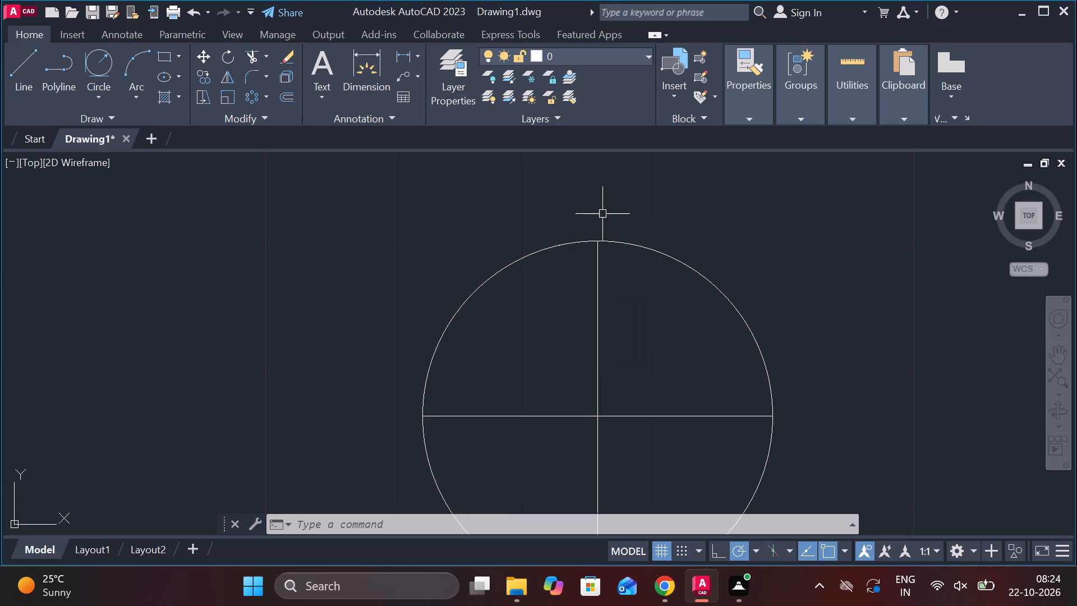
{"action": "key", "text": "l"}
{"action": "key", "text": "Return"}
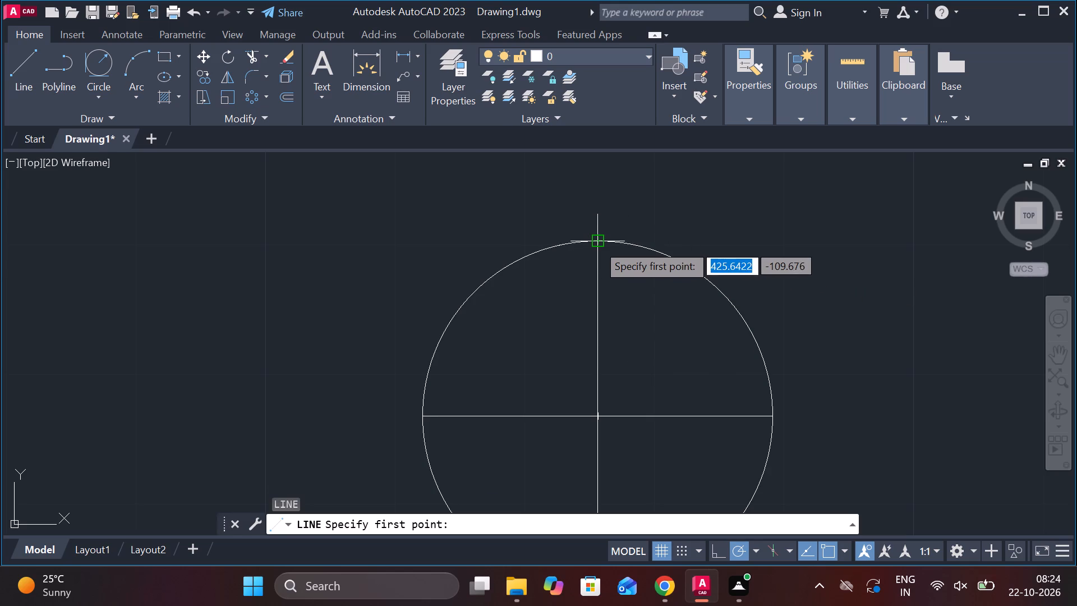
{"action": "left_click", "coordinate": [597, 244]}
{"action": "left_click", "coordinate": [512, 241]}
{"action": "key", "text": "Escape"}
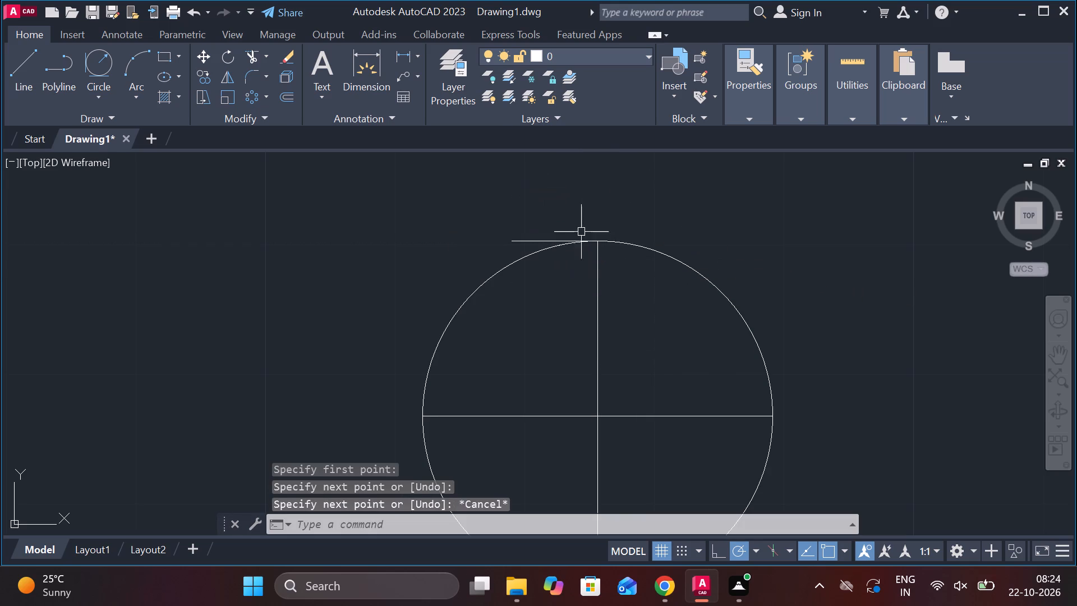
Offset the short top line 2 units downward and the vertical centre line 2 units to each side.
{"action": "left_click", "coordinate": [549, 240]}
{"action": "key", "text": "o"}
{"action": "key", "text": "Return"}
{"action": "key", "text": "Return"}
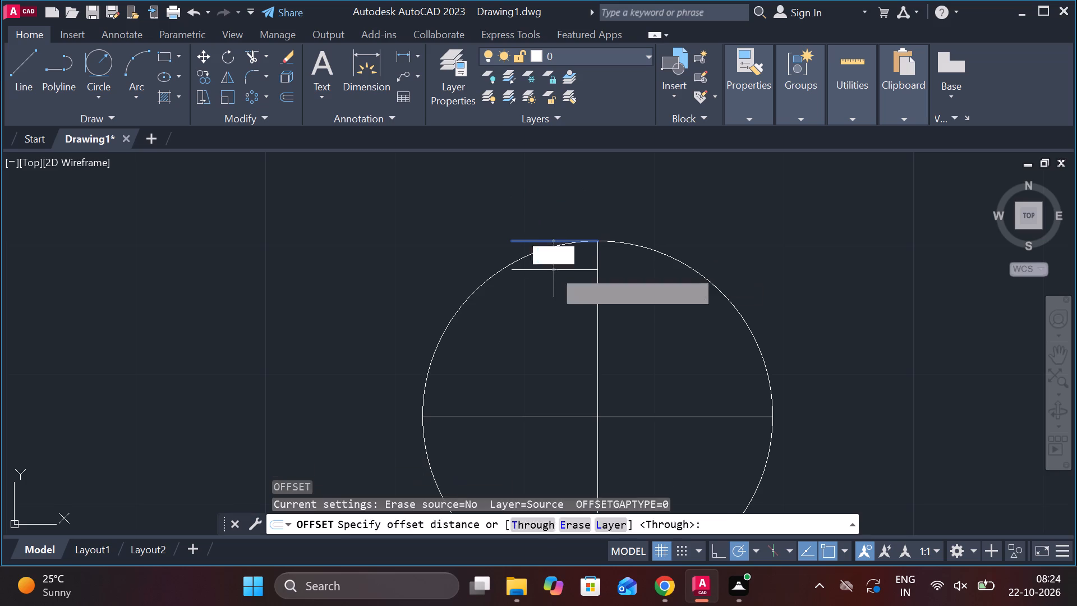
{"action": "type", "text": "2"}
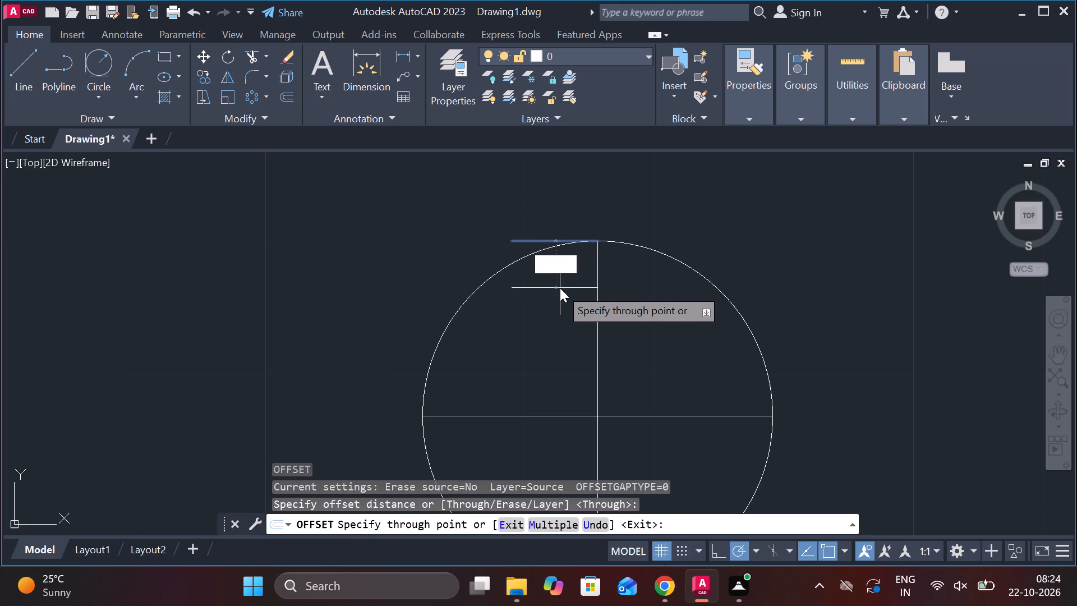
{"action": "key", "text": "space"}
{"action": "left_click", "coordinate": [595, 255]}
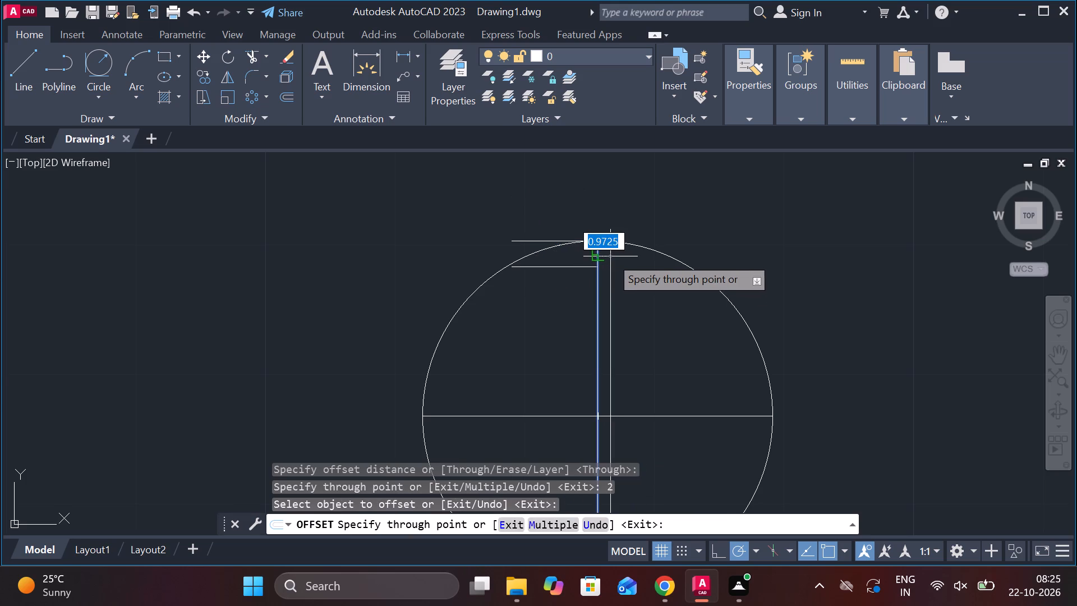
{"action": "type", "text": "2"}
{"action": "key", "text": "space"}
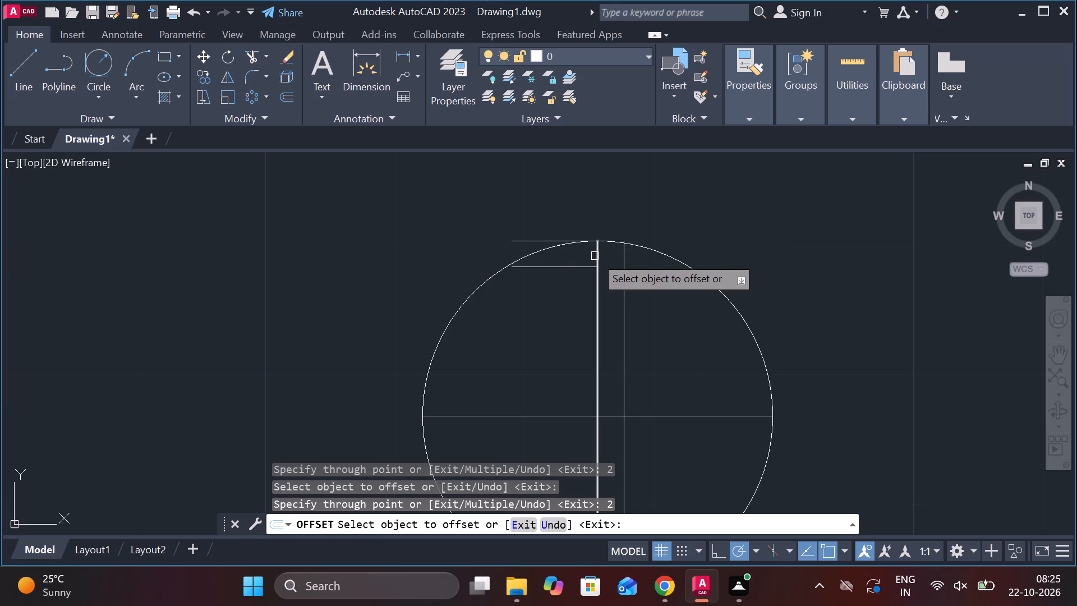
{"action": "left_click", "coordinate": [596, 254]}
{"action": "type", "text": "2"}
{"action": "key", "text": "space"}
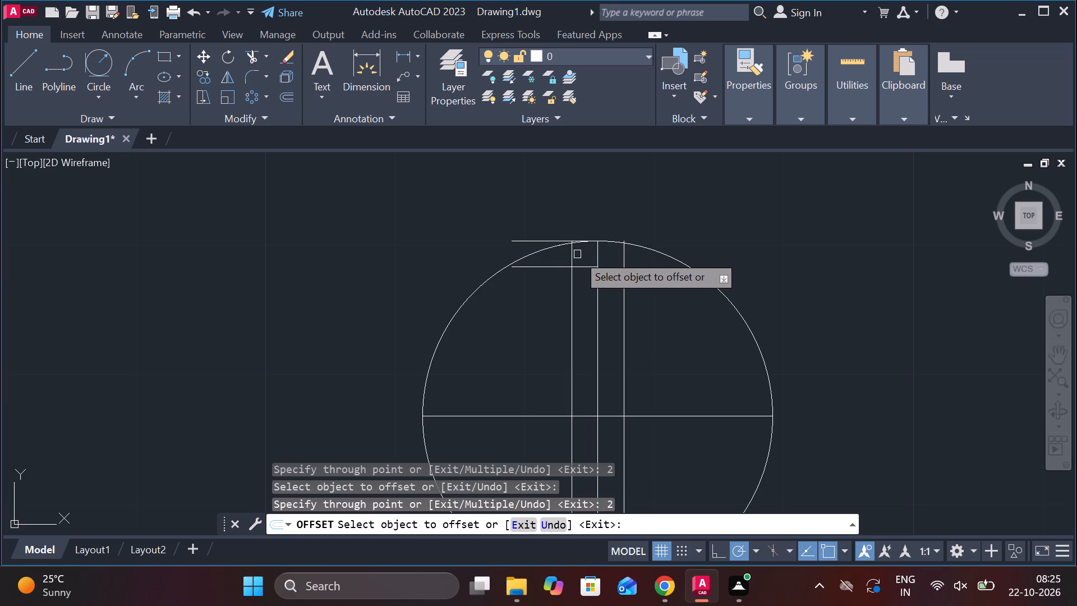
{"action": "key", "text": "Escape"}
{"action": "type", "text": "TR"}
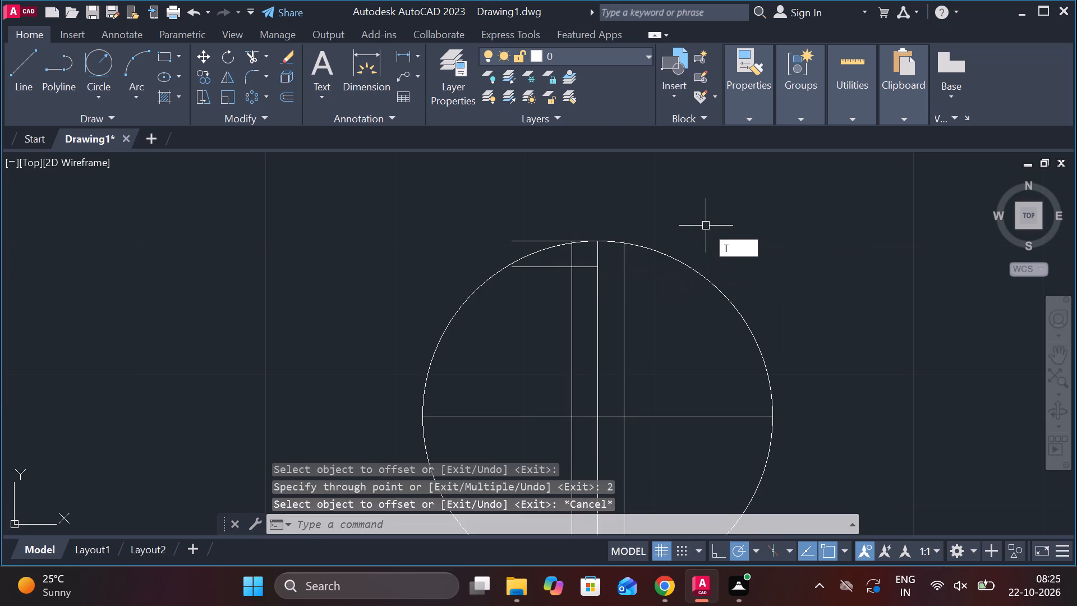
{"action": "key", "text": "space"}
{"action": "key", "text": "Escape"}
Extend the lower short horizontal line to the offset vertical line right of the centre line.
{"action": "type", "text": "EX"}
{"action": "key", "text": "space"}
{"action": "left_click", "coordinate": [555, 266]}
{"action": "key", "text": "Escape"}
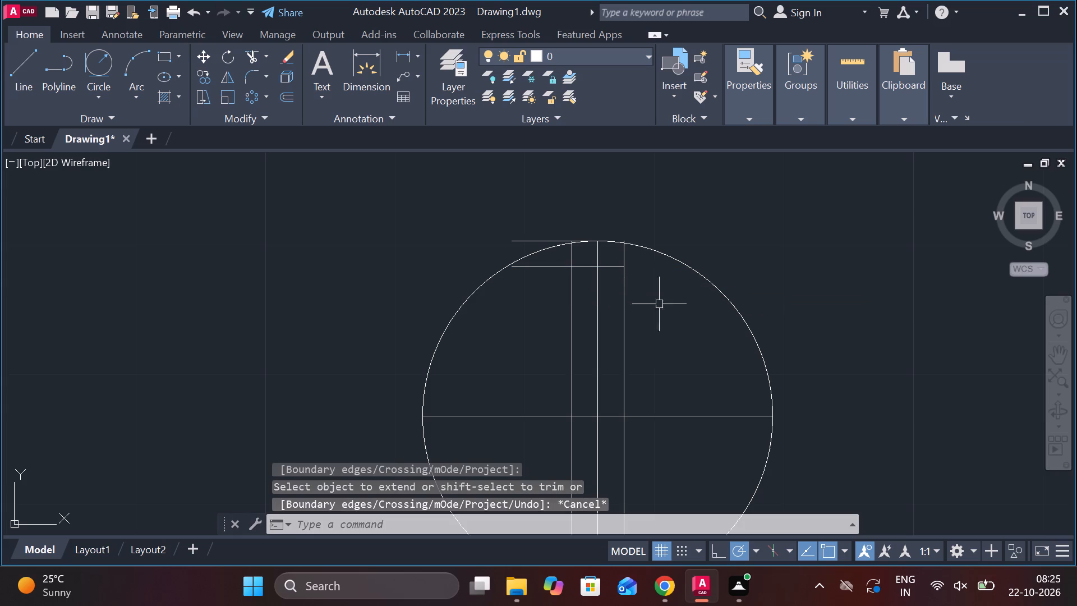
Trim the top arc and the surplus line segments around it to leave an open rectangular notch at the circle's top.
{"action": "type", "text": "TR"}
{"action": "key", "text": "space"}
{"action": "left_click_drag", "start_coordinate": [586, 215], "coordinate": [588, 243]}
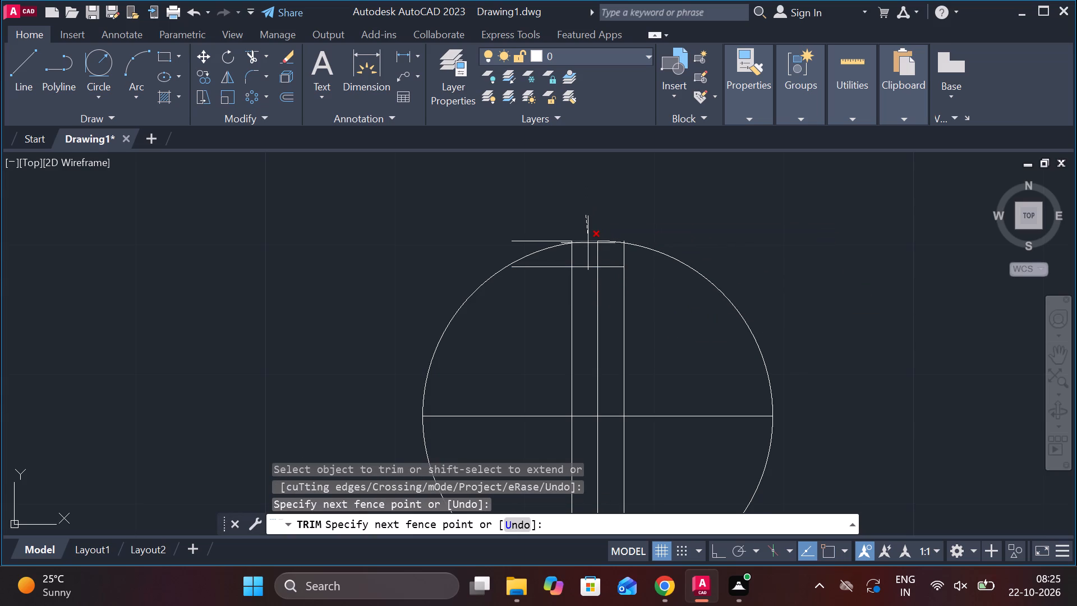
{"action": "left_click_drag", "start_coordinate": [588, 243], "coordinate": [610, 224]}
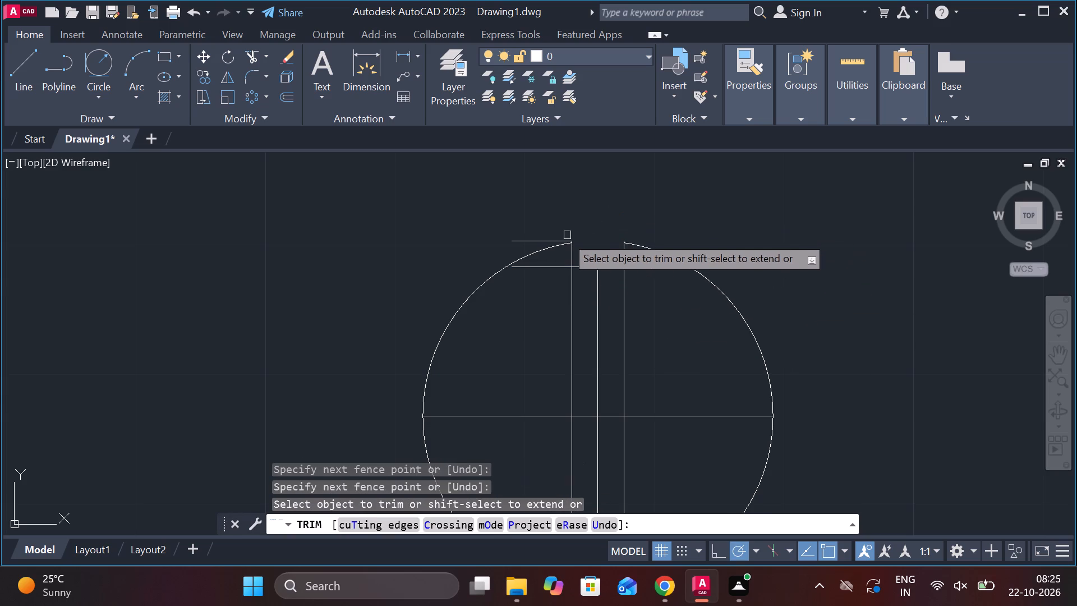
{"action": "left_click", "coordinate": [551, 237]}
{"action": "left_click", "coordinate": [555, 263]}
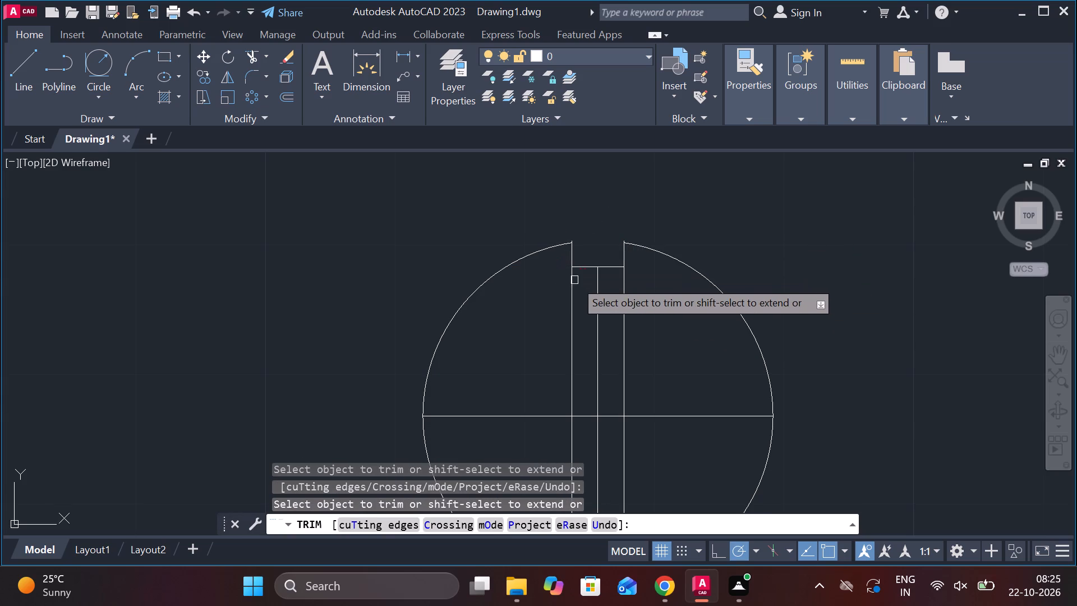
{"action": "left_click", "coordinate": [574, 280]}
{"action": "left_click", "coordinate": [622, 278]}
{"action": "scroll", "coordinate": [610, 200], "scroll_direction": "up", "scroll_amount": 3}
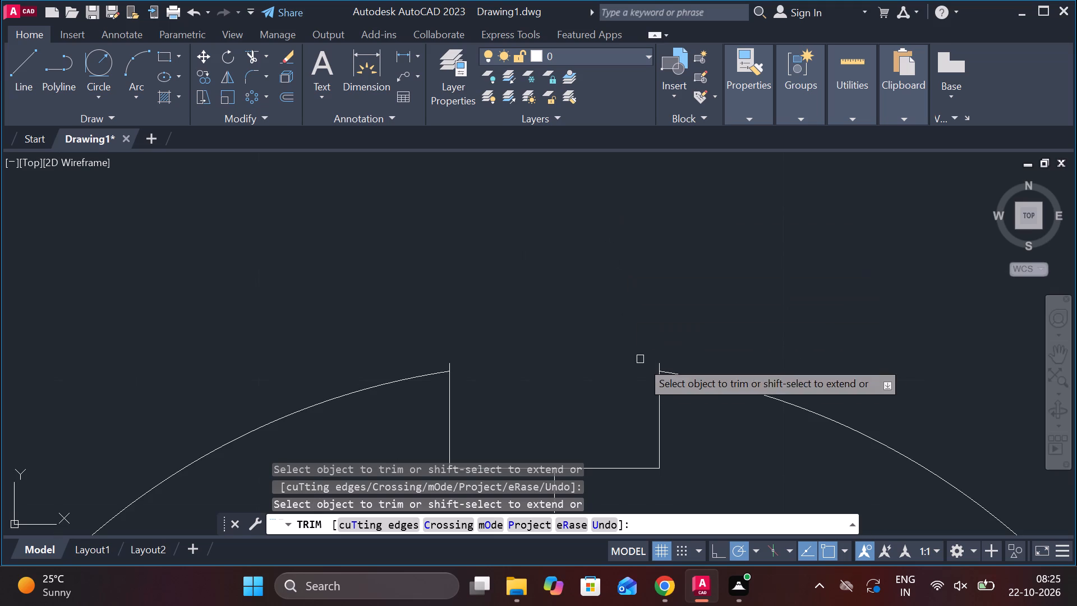
{"action": "left_click", "coordinate": [662, 362]}
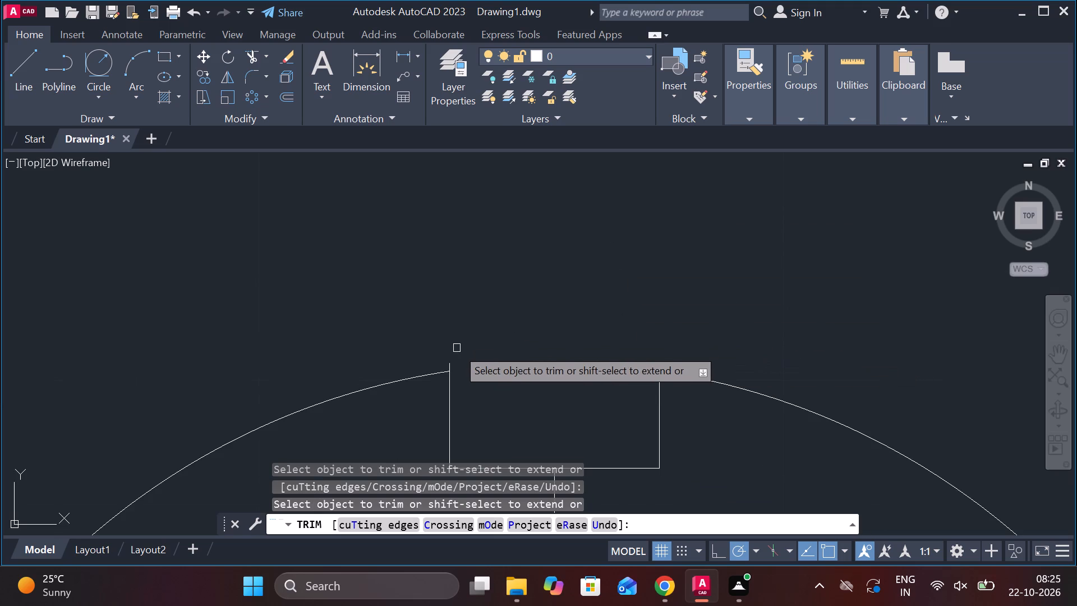
{"action": "left_click", "coordinate": [451, 361]}
{"action": "scroll", "coordinate": [528, 327], "scroll_direction": "down", "scroll_amount": 3}
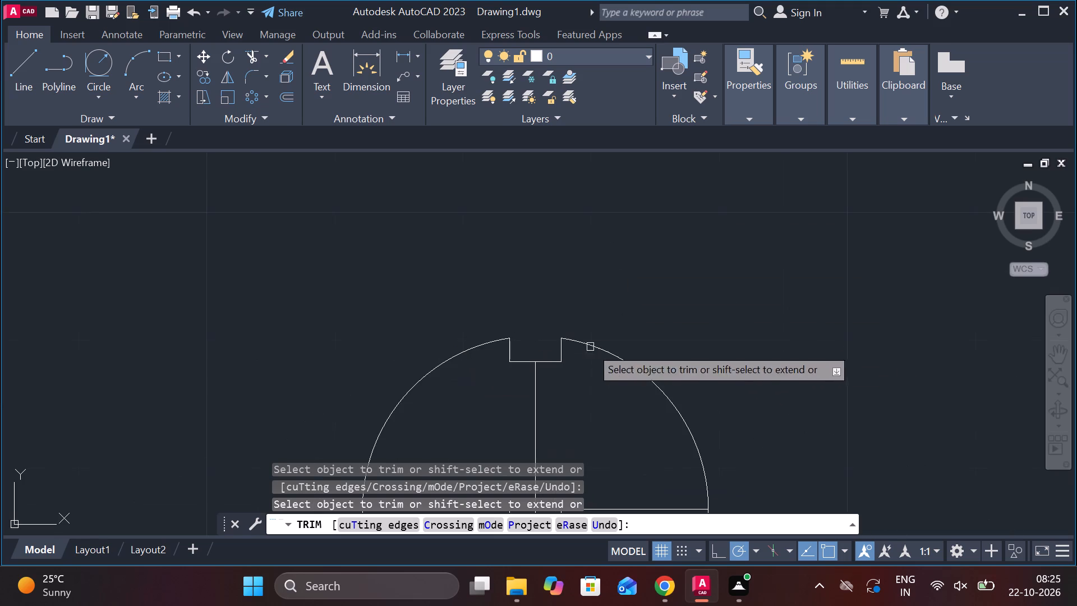
{"action": "middle_click_drag", "start_coordinate": [569, 435], "coordinate": [590, 306]}
{"action": "middle_click_drag", "start_coordinate": [595, 336], "coordinate": [591, 319]}
{"action": "key", "text": "Escape"}
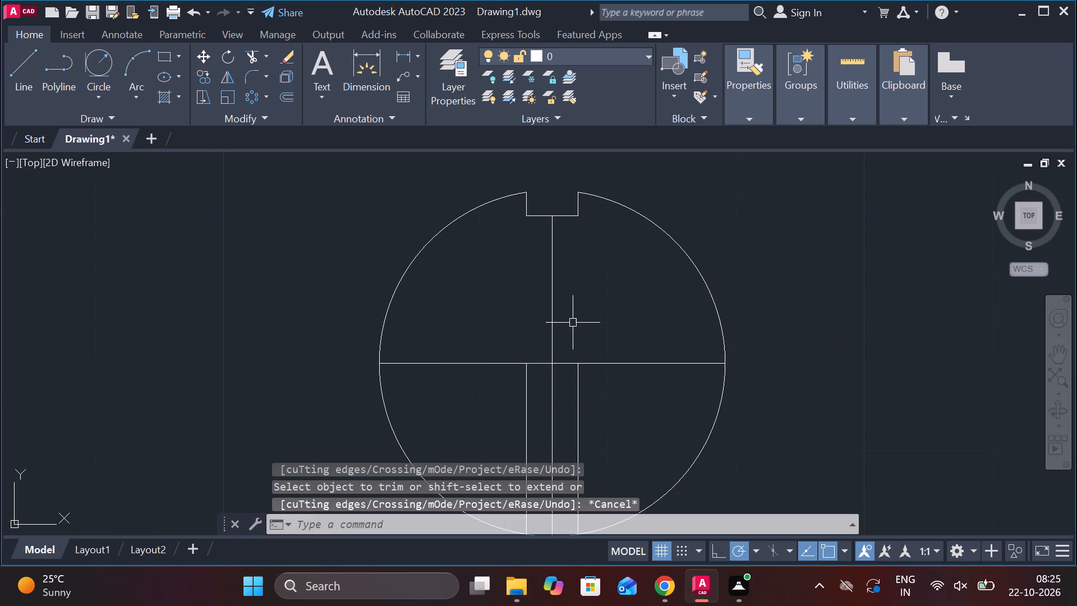
Erase the two leftover offset vertical lines in the lower half of the circle.
{"action": "left_click", "coordinate": [573, 323]}
{"action": "key", "text": "Escape"}
{"action": "left_click", "coordinate": [578, 392]}
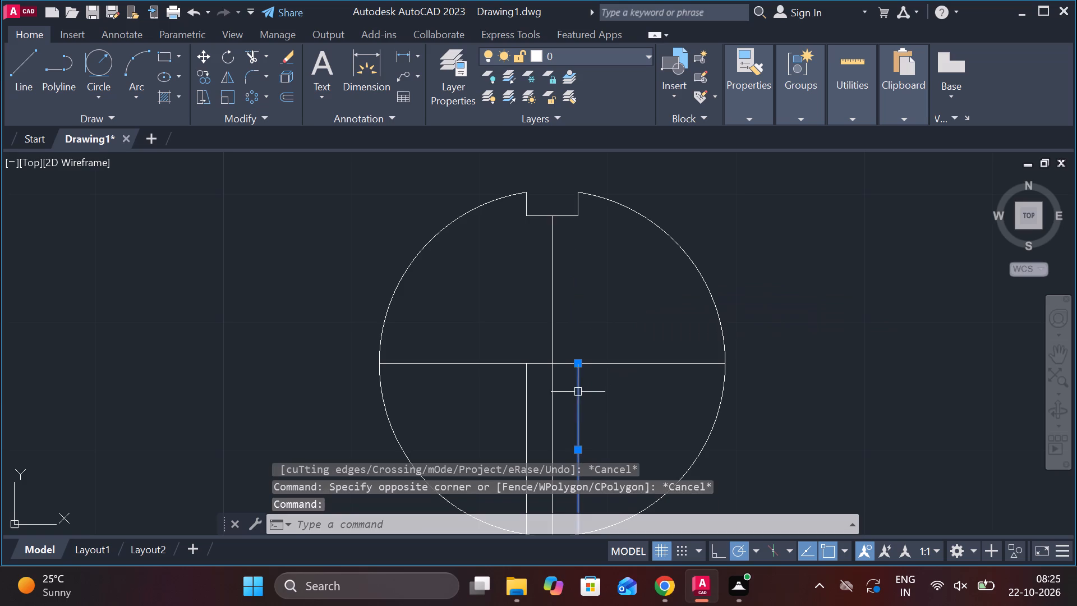
{"action": "left_click", "coordinate": [524, 393]}
{"action": "key", "text": "e"}
{"action": "key", "text": "space"}
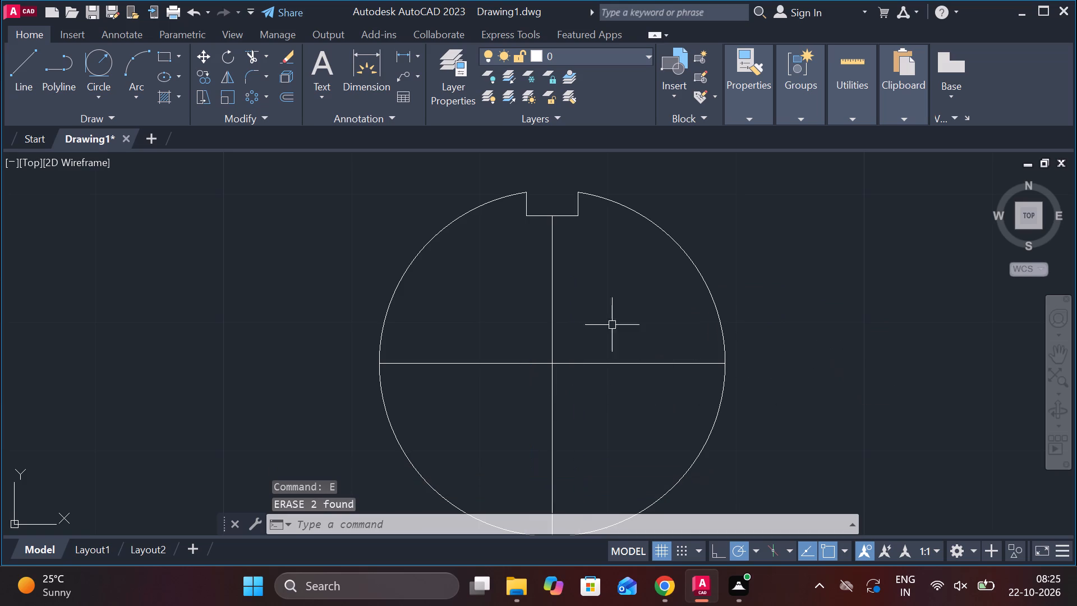
Join the three lines of the notch into a single polyline.
{"action": "scroll", "coordinate": [559, 251], "scroll_direction": "up", "scroll_amount": 1}
{"action": "middle_click_drag", "start_coordinate": [601, 283], "coordinate": [629, 380]}
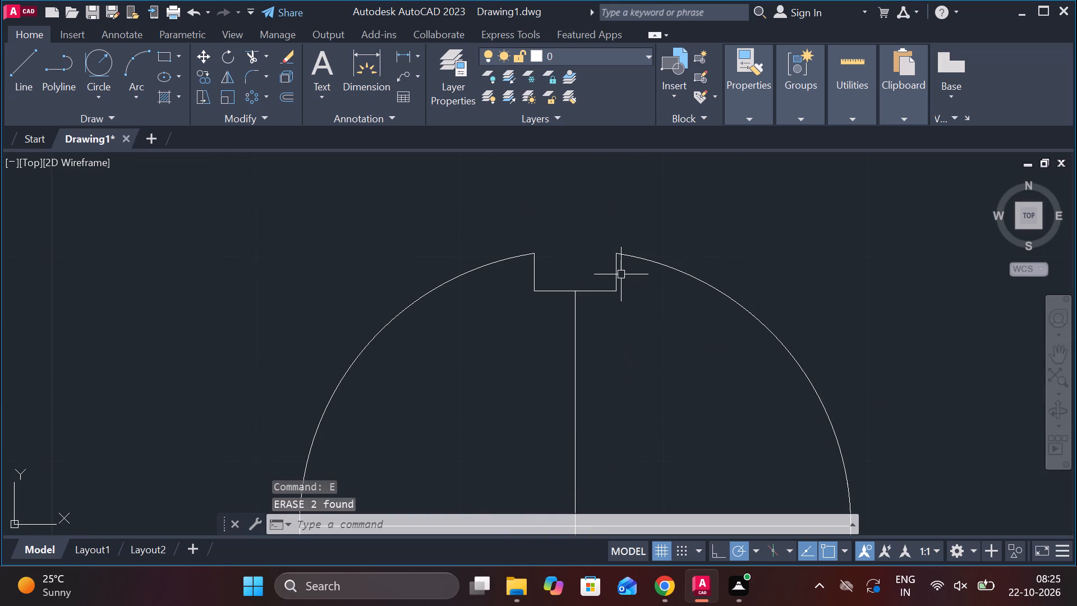
{"action": "left_click", "coordinate": [620, 269]}
{"action": "left_click", "coordinate": [599, 293]}
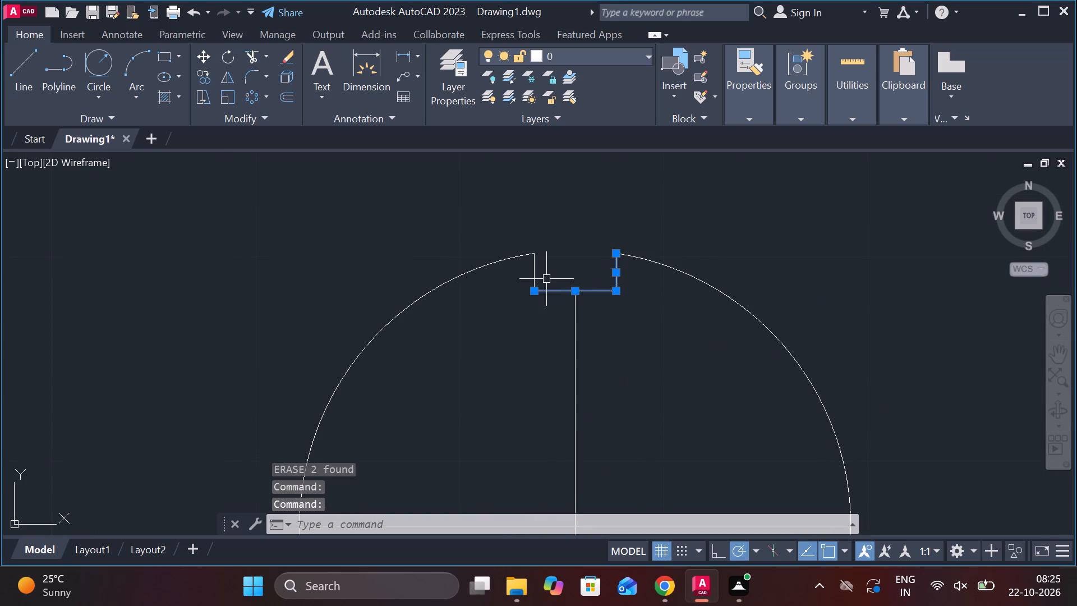
{"action": "left_click", "coordinate": [532, 264]}
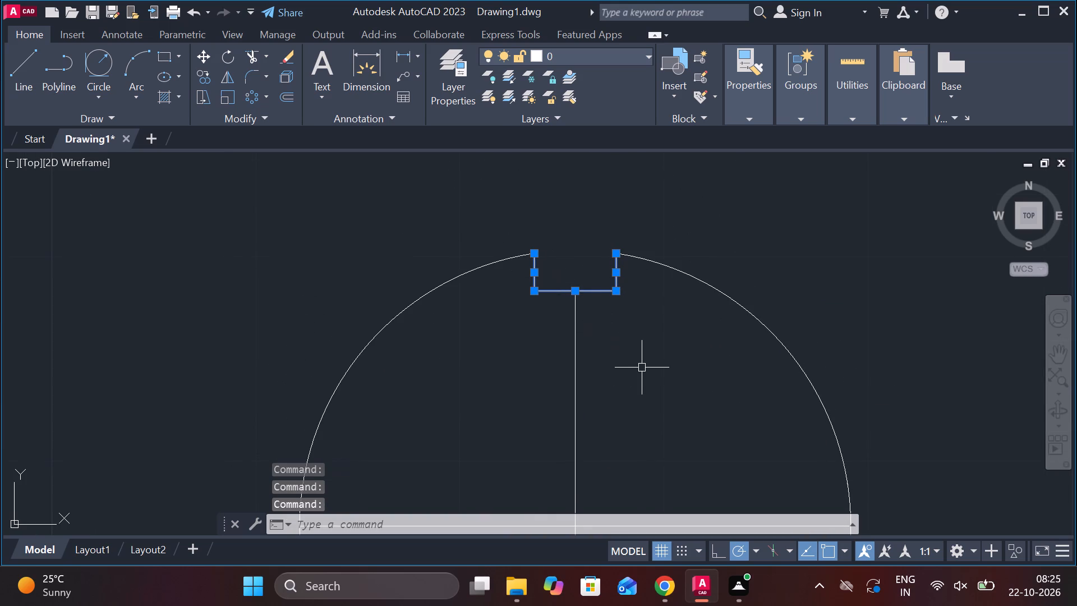
{"action": "key", "text": "j"}
{"action": "key", "text": "Return"}
Polar-array the joined notch polyline around the circle's centre with 4 items over 360 degrees.
{"action": "left_click", "coordinate": [592, 294]}
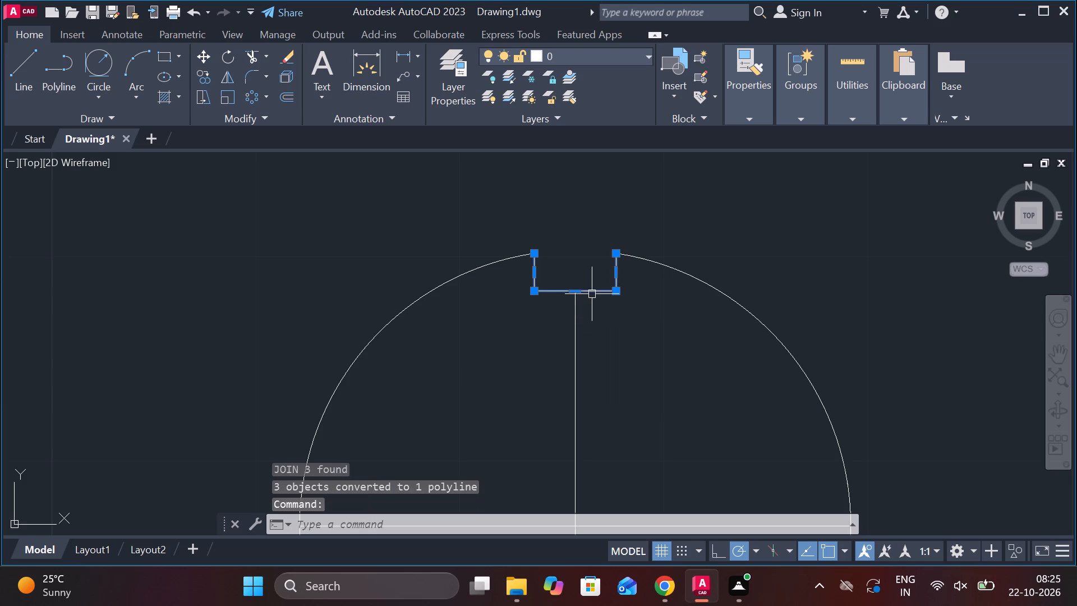
{"action": "left_click", "coordinate": [250, 98]}
{"action": "scroll", "coordinate": [534, 313], "scroll_direction": "down", "scroll_amount": 2}
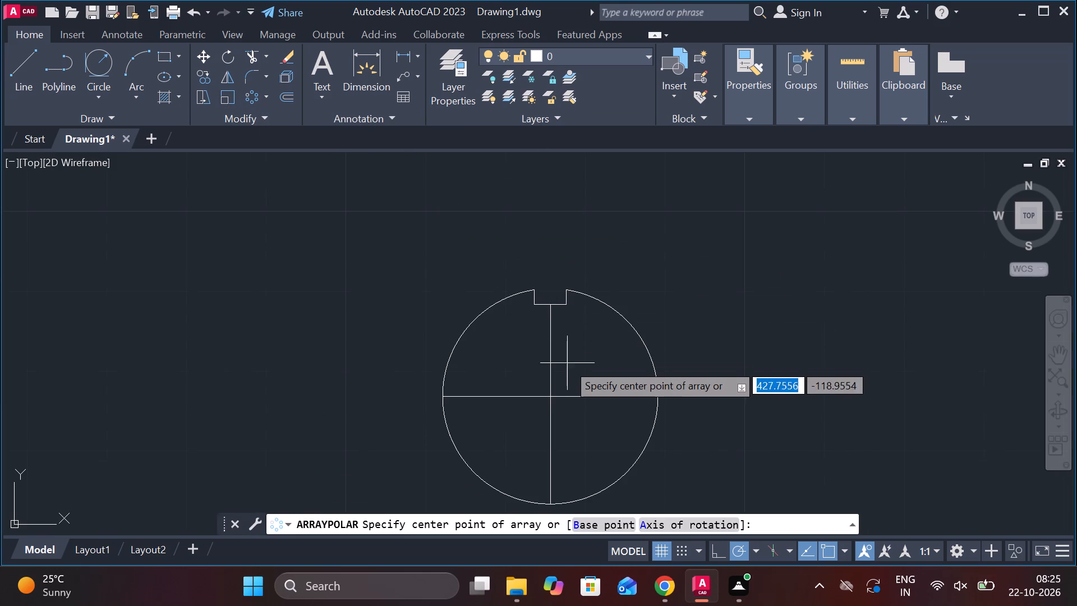
{"action": "left_click", "coordinate": [550, 391]}
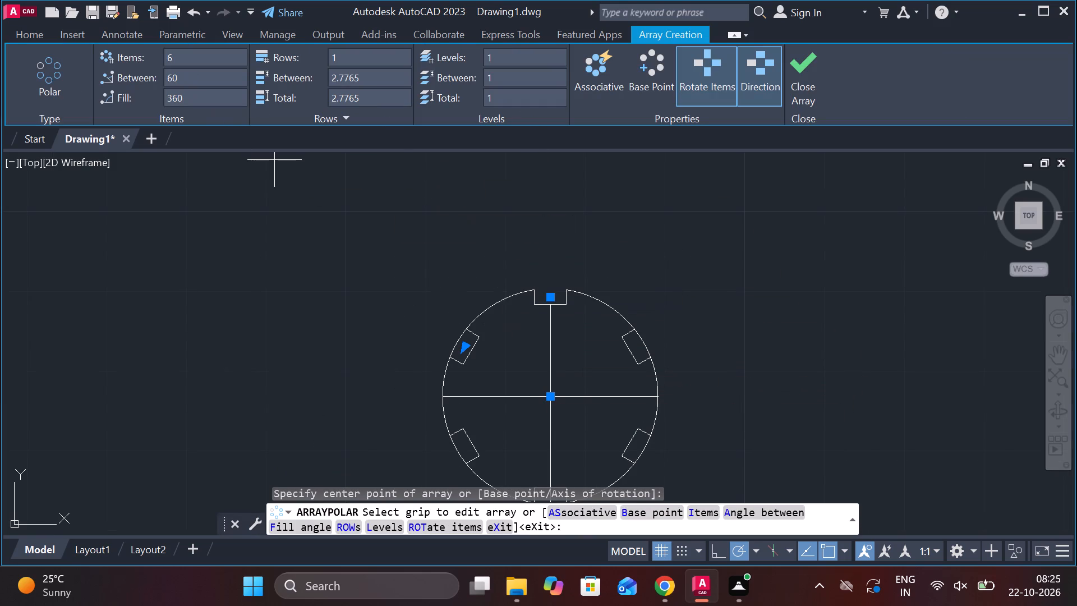
{"action": "left_click", "coordinate": [181, 58]}
{"action": "key", "text": "4"}
{"action": "key", "text": "Return"}
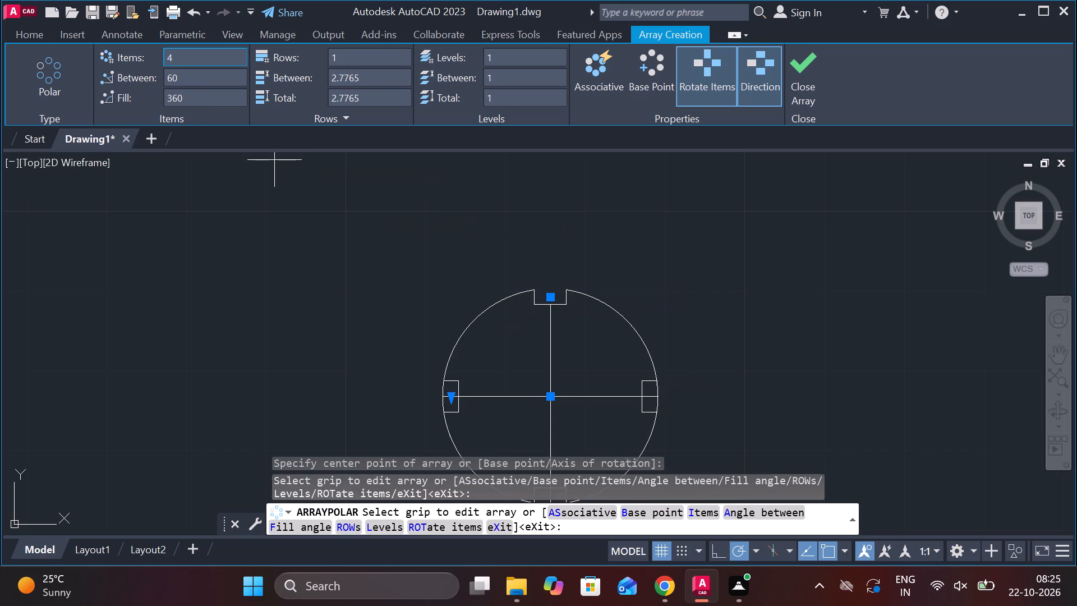
{"action": "left_click", "coordinate": [801, 62]}
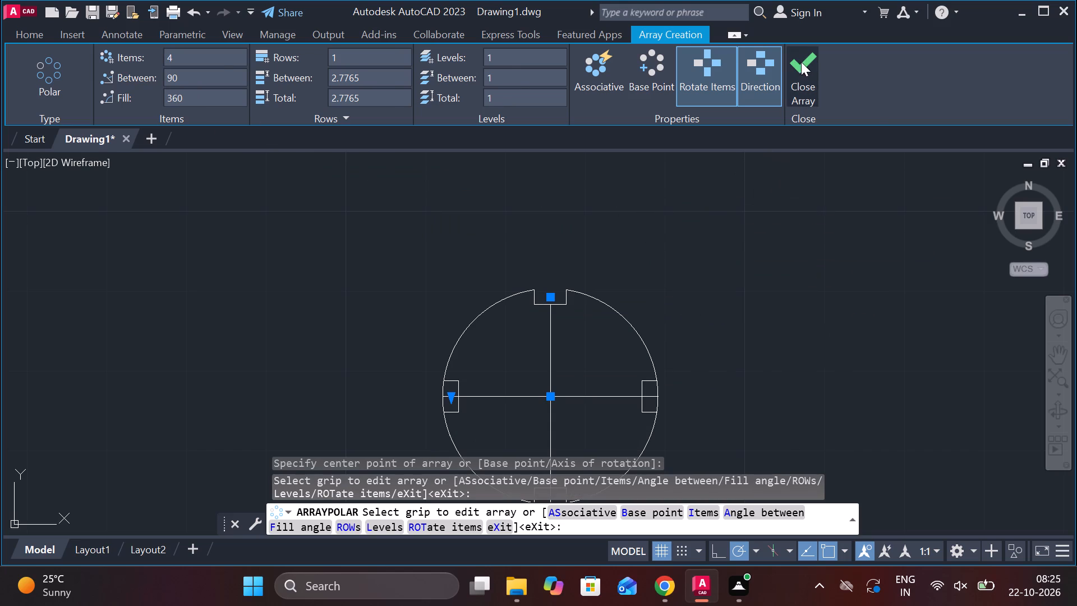
Trim the circle's arcs and the centre line ends inside the side and bottom notches to leave them open.
{"action": "type", "text": "TR"}
{"action": "key", "text": "space"}
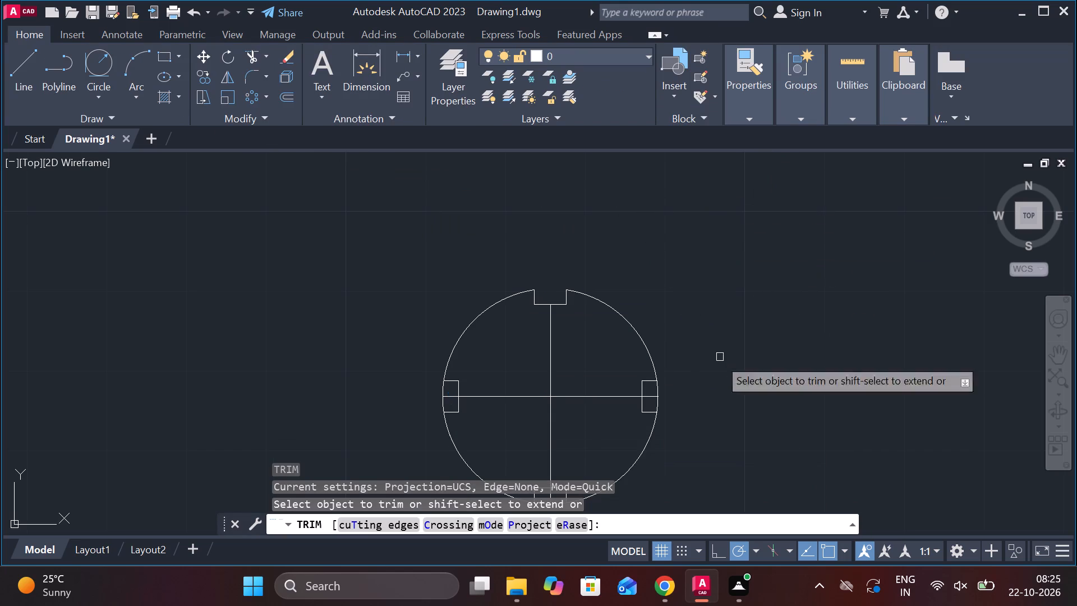
{"action": "left_click", "coordinate": [652, 402]}
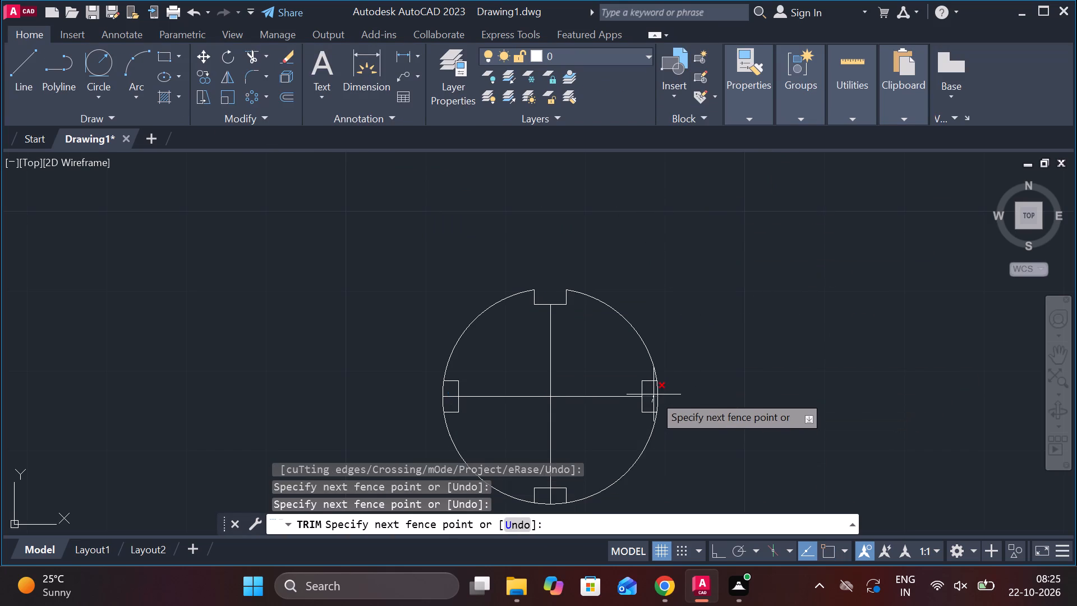
{"action": "left_click", "coordinate": [656, 393]}
{"action": "left_click", "coordinate": [657, 393]}
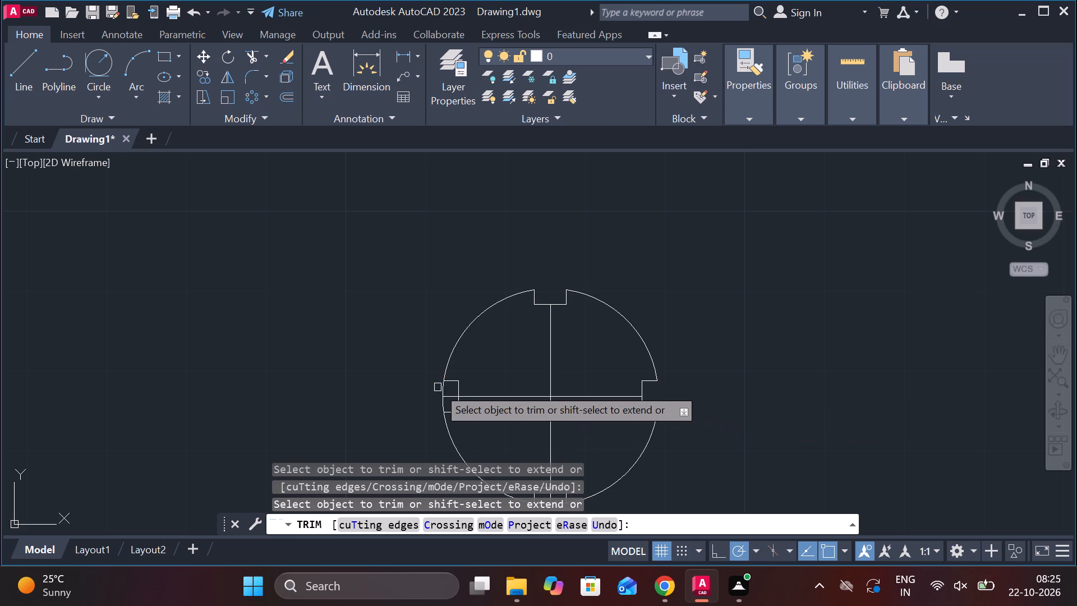
{"action": "left_click", "coordinate": [441, 389]}
{"action": "left_click", "coordinate": [448, 396]}
{"action": "left_click", "coordinate": [445, 402]}
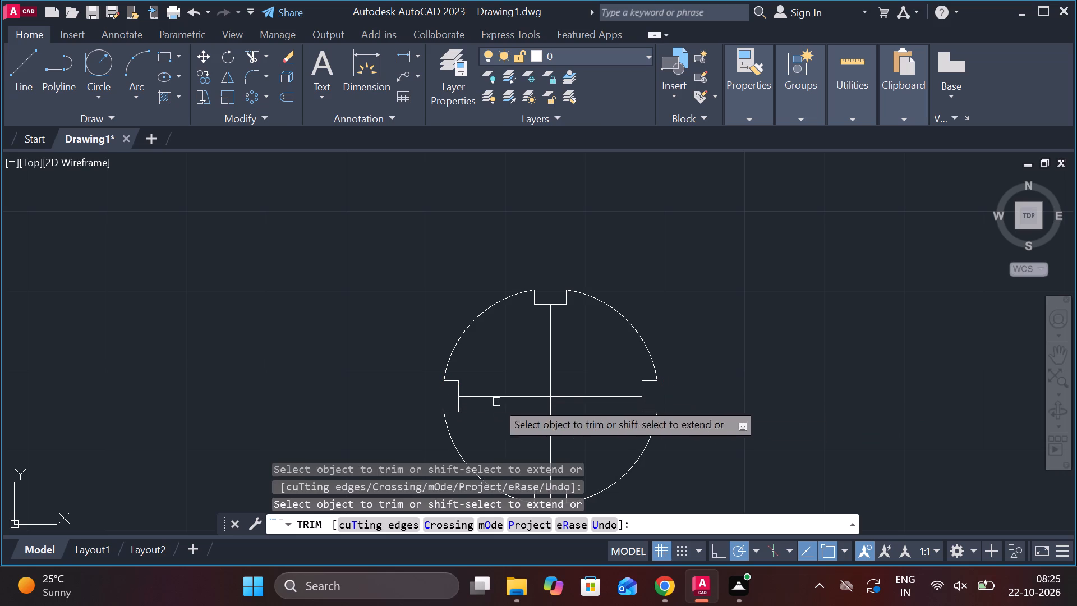
{"action": "middle_click_drag", "start_coordinate": [678, 411], "coordinate": [698, 279]}
{"action": "scroll", "coordinate": [563, 371], "scroll_direction": "up", "scroll_amount": 1}
{"action": "left_click", "coordinate": [563, 371]}
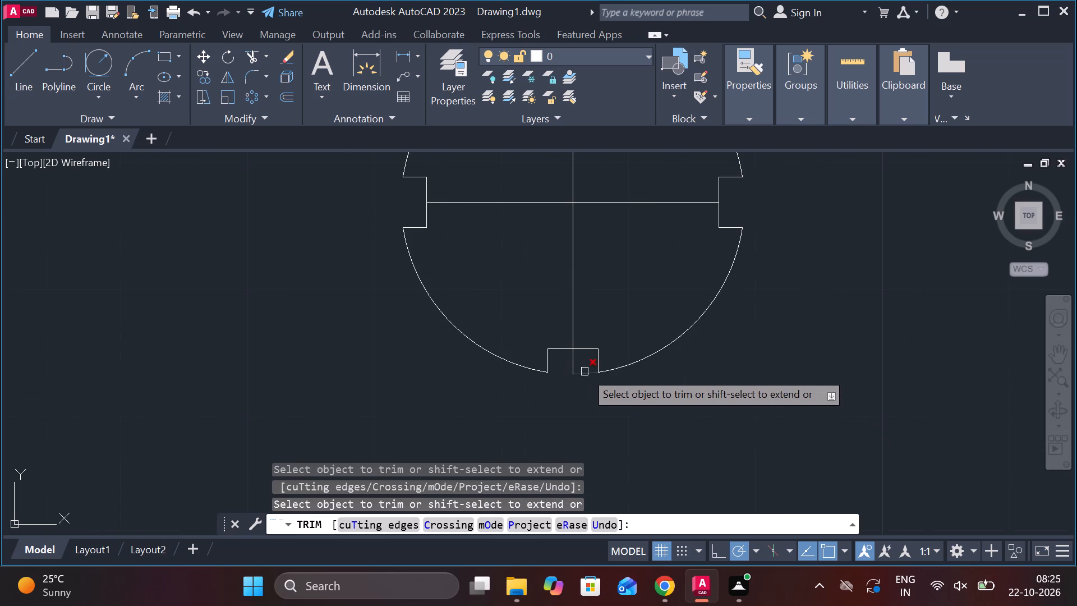
{"action": "left_click", "coordinate": [585, 371]}
{"action": "left_click", "coordinate": [569, 366]}
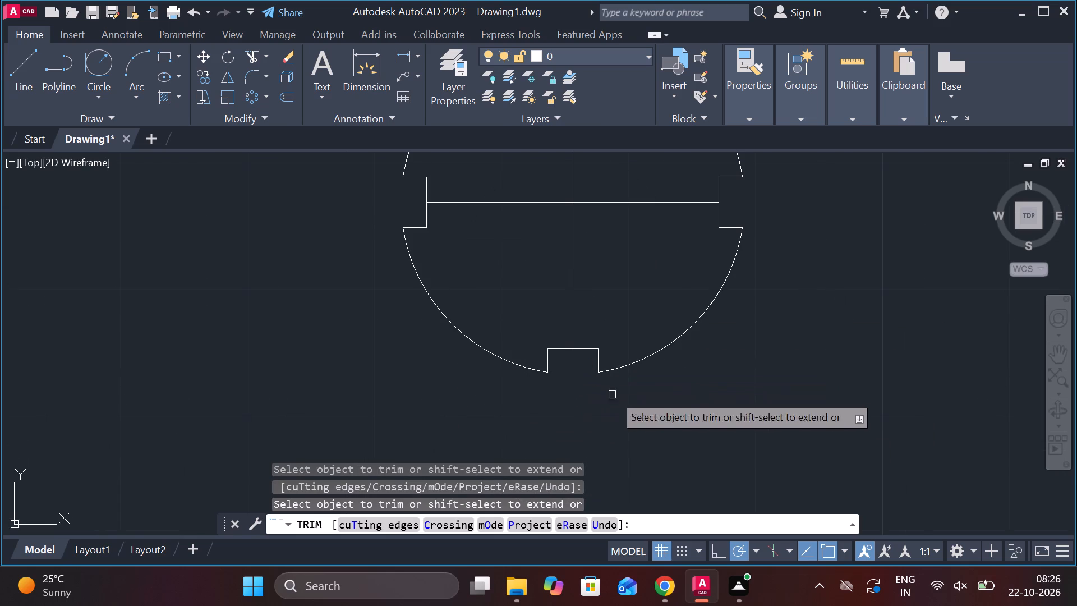
{"action": "scroll", "coordinate": [696, 346], "scroll_direction": "down", "scroll_amount": 1}
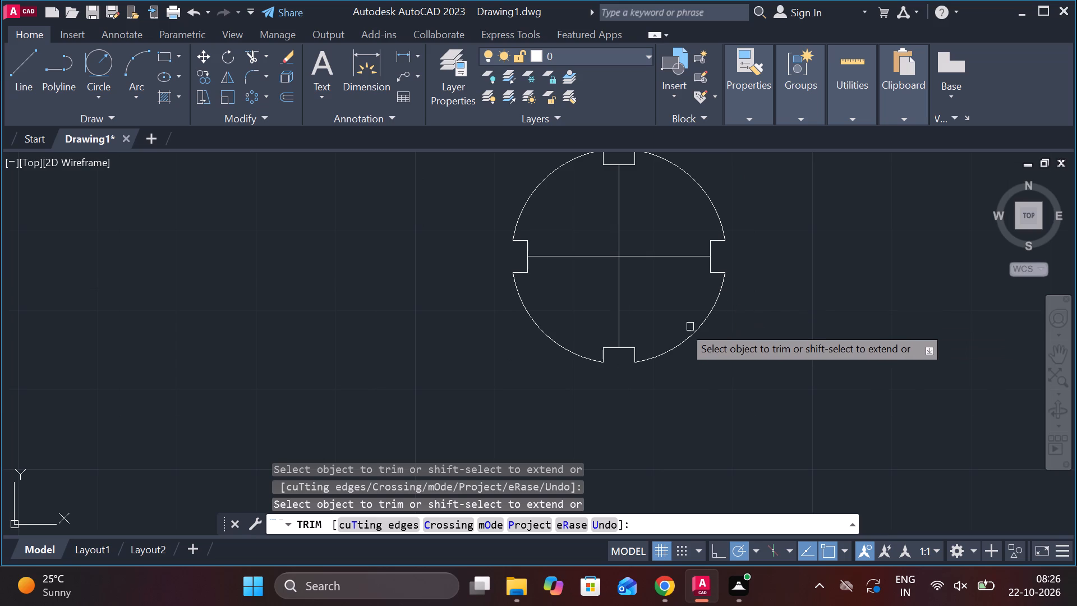
{"action": "key", "text": "Escape"}
Draw a diameter 15 circle at the intersection of the part's centre lines.
{"action": "middle_click_drag", "start_coordinate": [724, 334], "coordinate": [812, 369]}
{"action": "middle_click", "coordinate": [780, 348]}
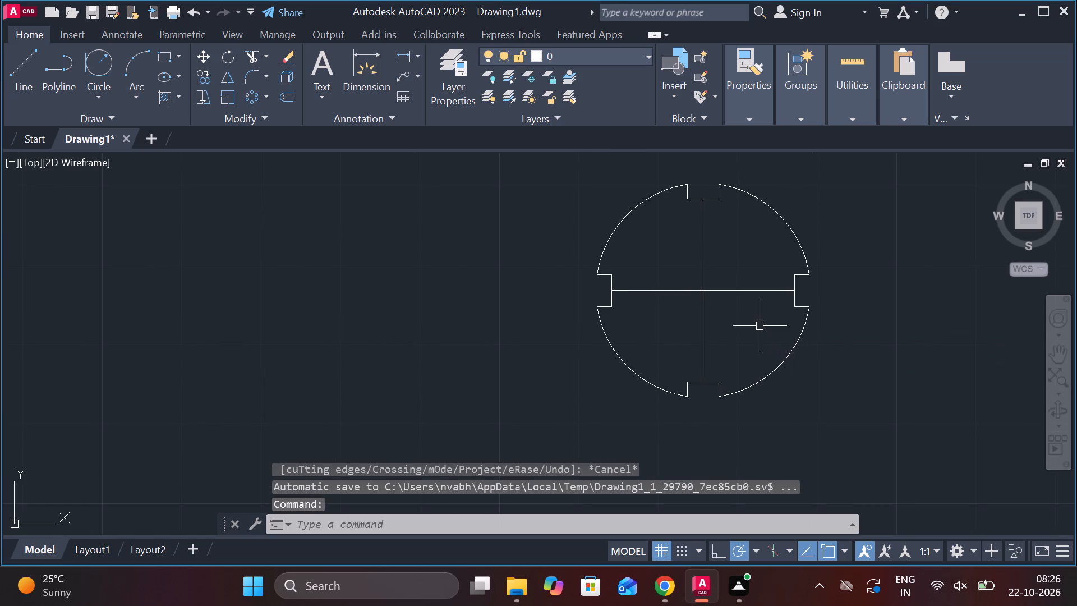
{"action": "type", "text": "C"}
{"action": "key", "text": "space"}
{"action": "left_click", "coordinate": [709, 289]}
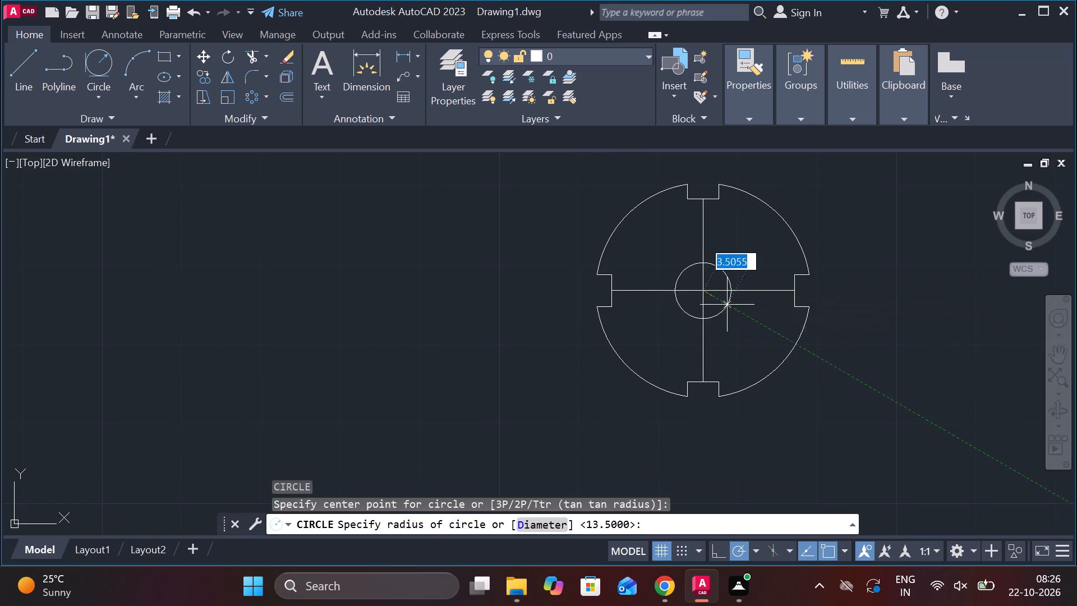
{"action": "type", "text": "D 15"}
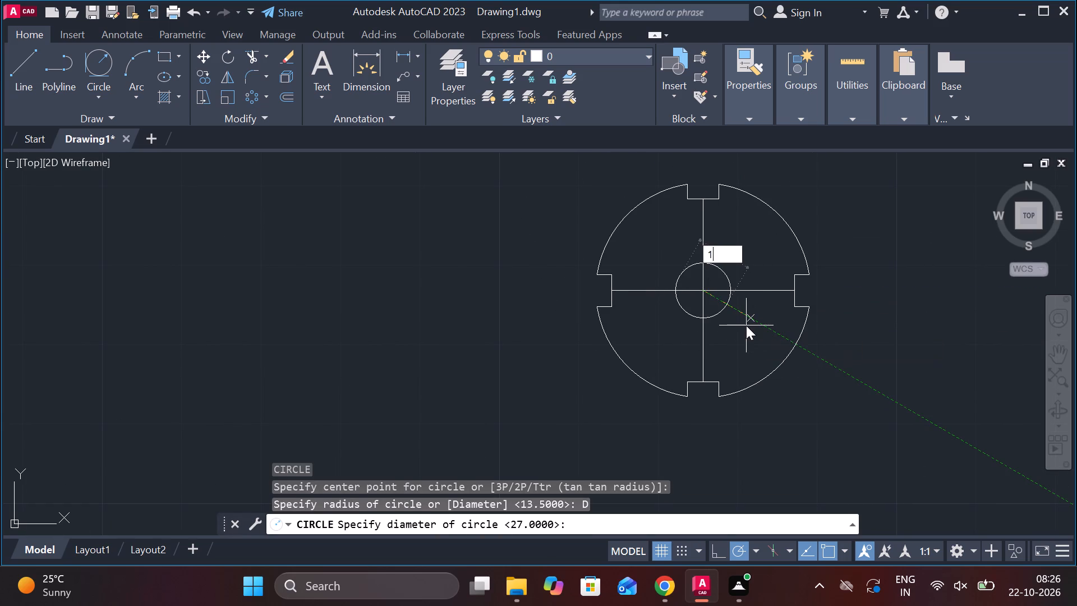
{"action": "key", "text": "space"}
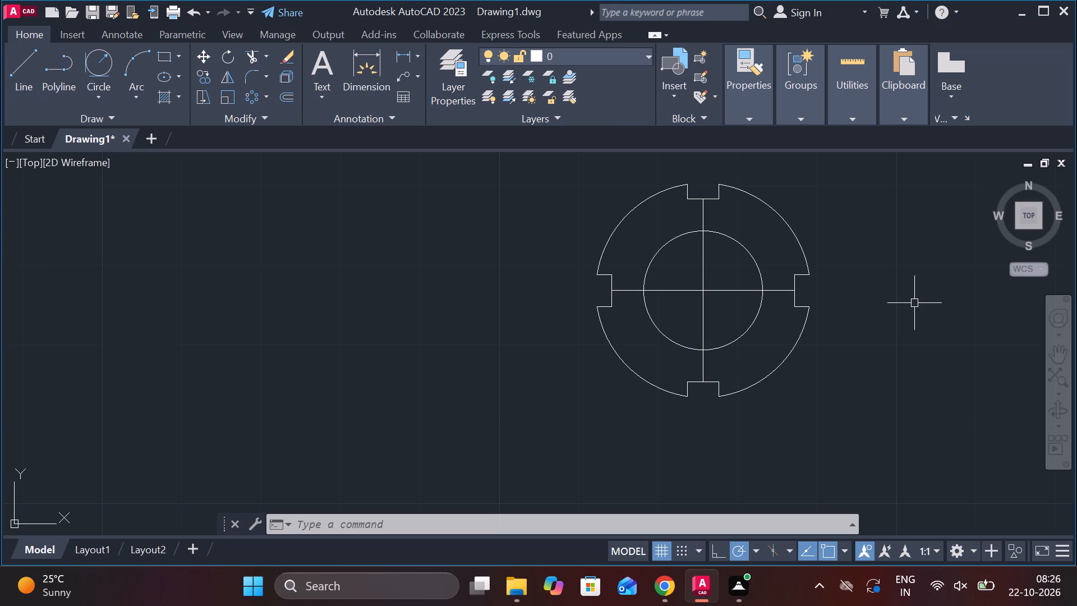
Draw a concentric diameter 14 circle at the same centre point.
{"action": "key", "text": "c"}
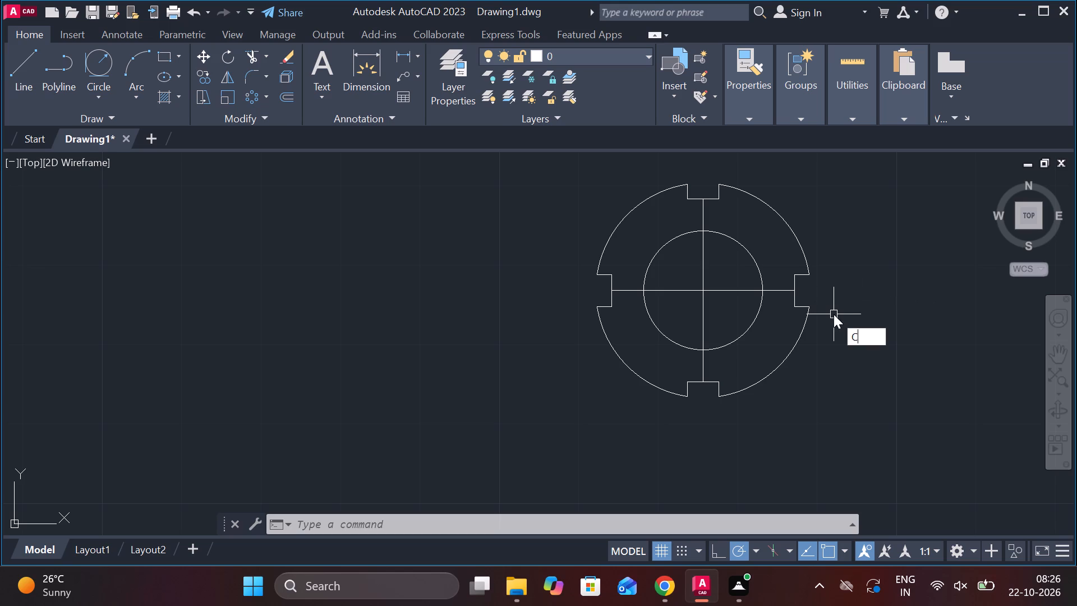
{"action": "key", "text": "space"}
{"action": "left_click", "coordinate": [699, 292]}
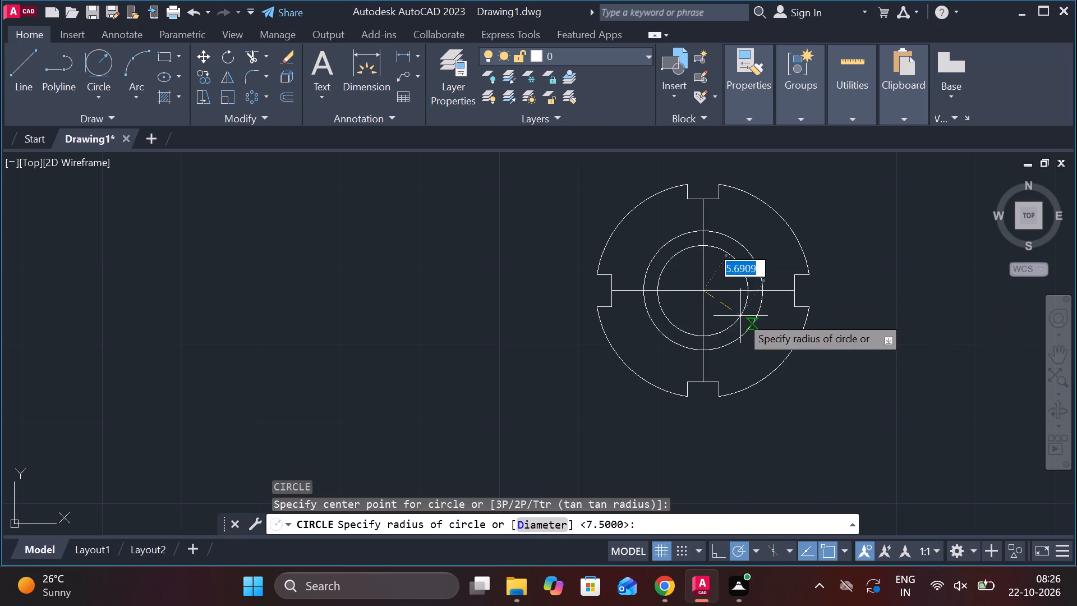
{"action": "type", "text": "D 14"}
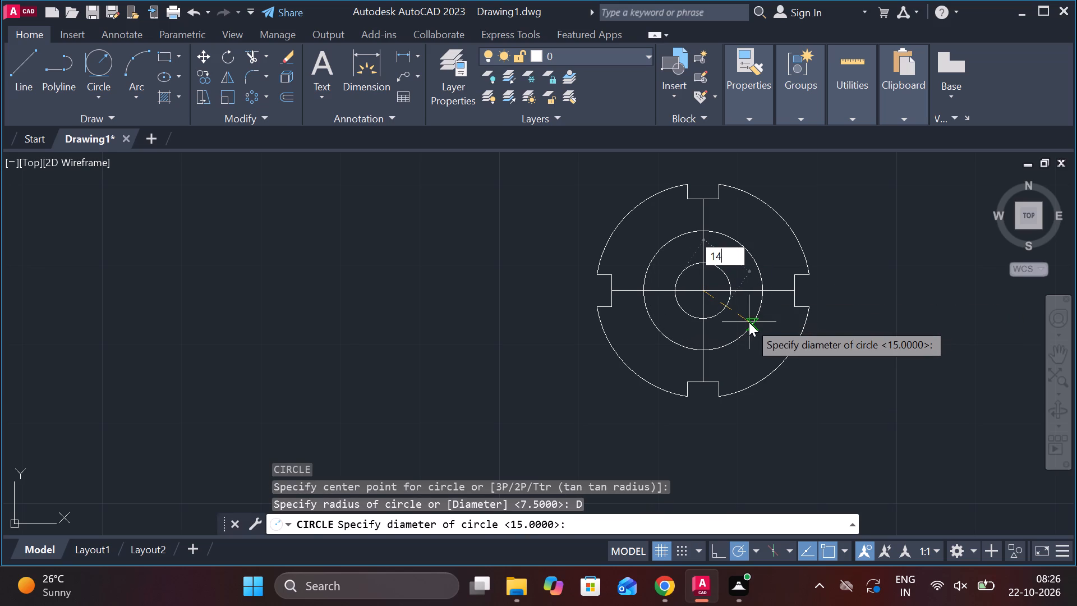
{"action": "key", "text": "space"}
Draw a line from the centre at 120° that extends past both inner circles.
{"action": "middle_click_drag", "start_coordinate": [830, 333], "coordinate": [800, 334]}
{"action": "scroll", "coordinate": [688, 262], "scroll_direction": "up", "scroll_amount": 1}
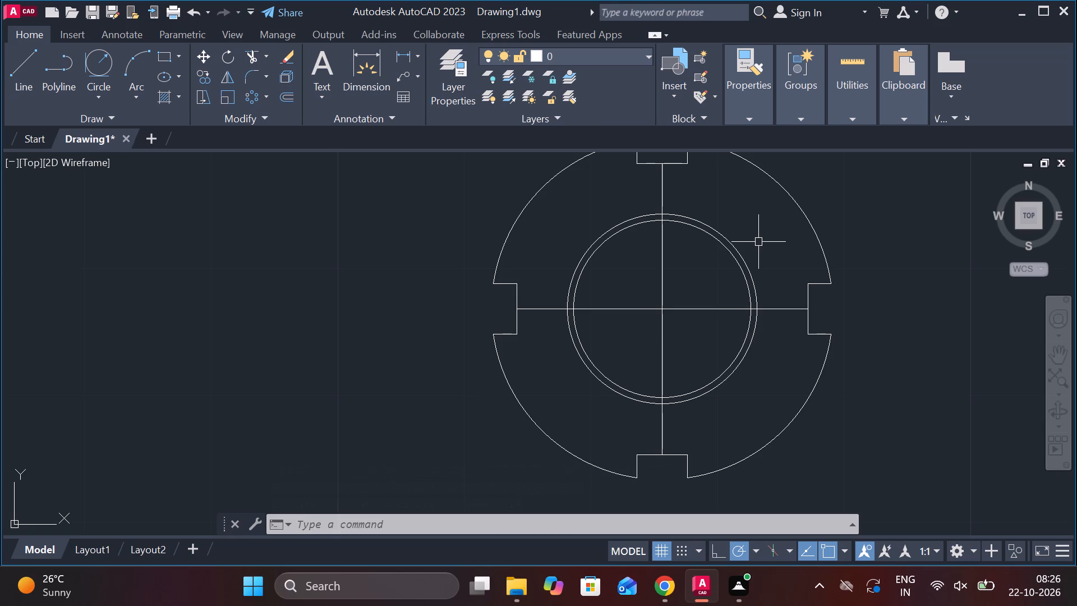
{"action": "middle_click_drag", "start_coordinate": [760, 232], "coordinate": [716, 236]}
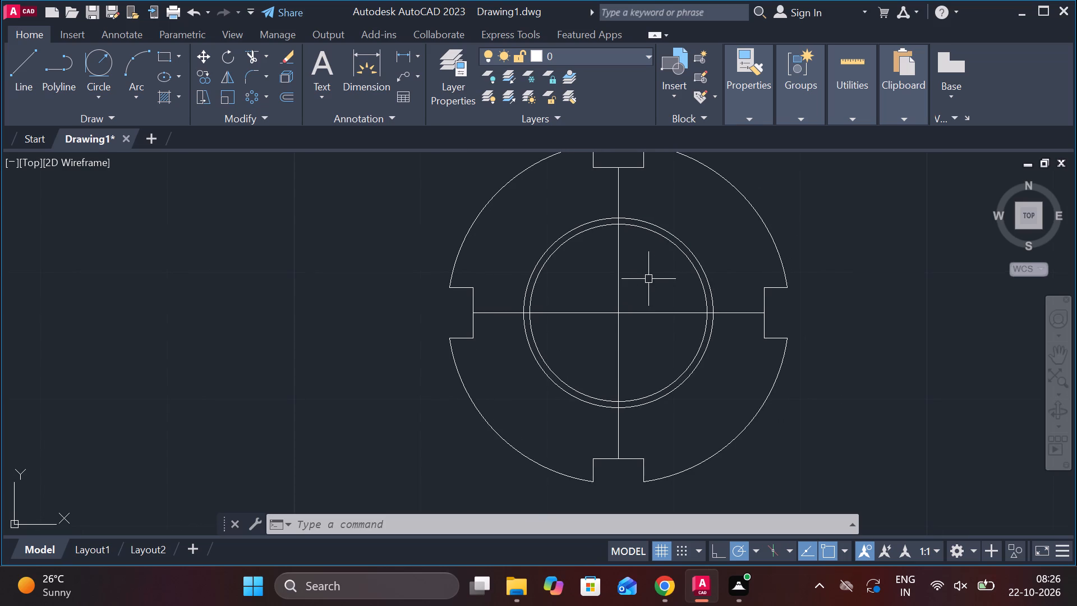
{"action": "key", "text": "l"}
{"action": "key", "text": "Return"}
{"action": "left_click", "coordinate": [615, 316]}
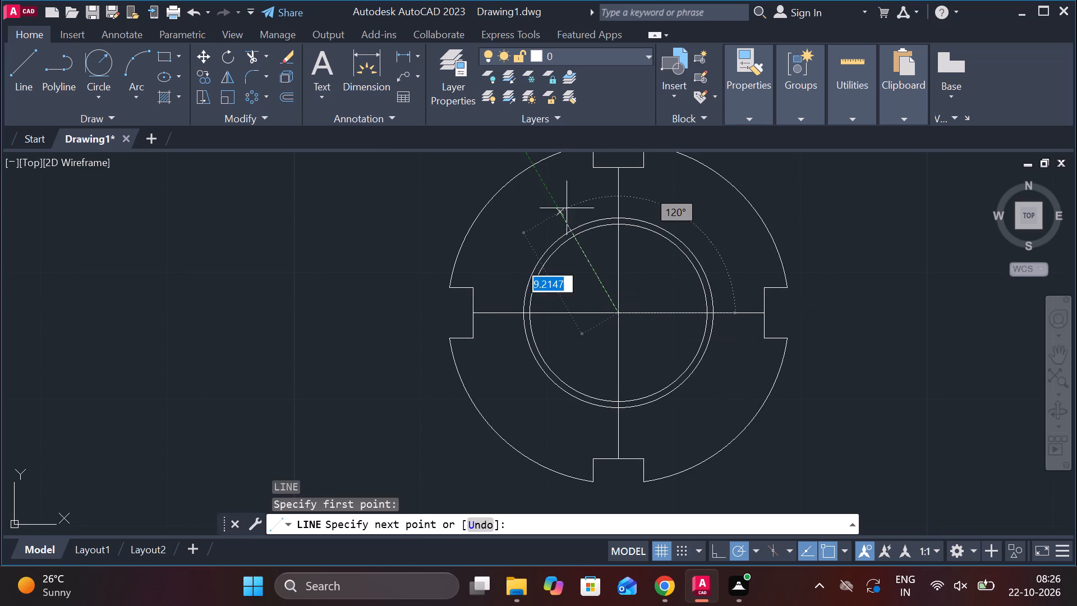
{"action": "left_click", "coordinate": [553, 190]}
{"action": "key", "text": "Escape"}
Stretch the diagonal line's centre end along 300° past the inner circles on the opposite side.
{"action": "left_click", "coordinate": [599, 287]}
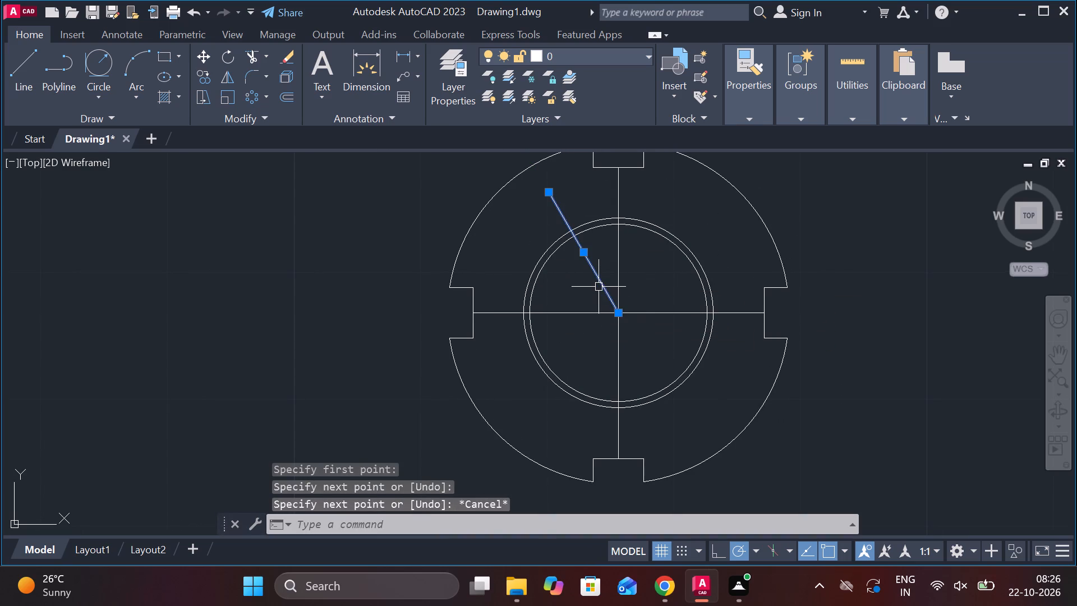
{"action": "left_click", "coordinate": [615, 313]}
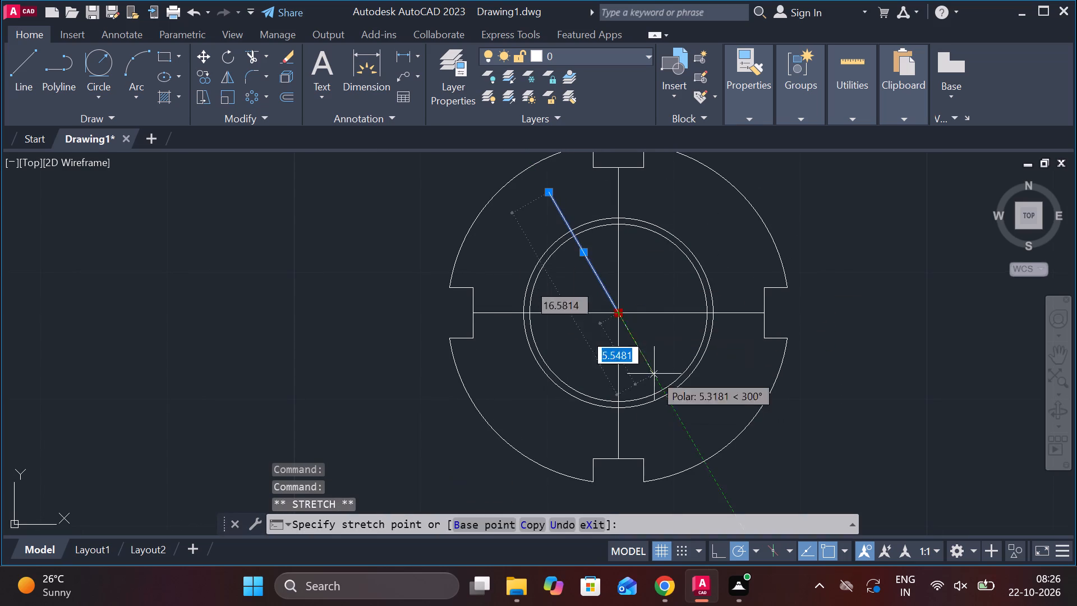
{"action": "left_click", "coordinate": [687, 430]}
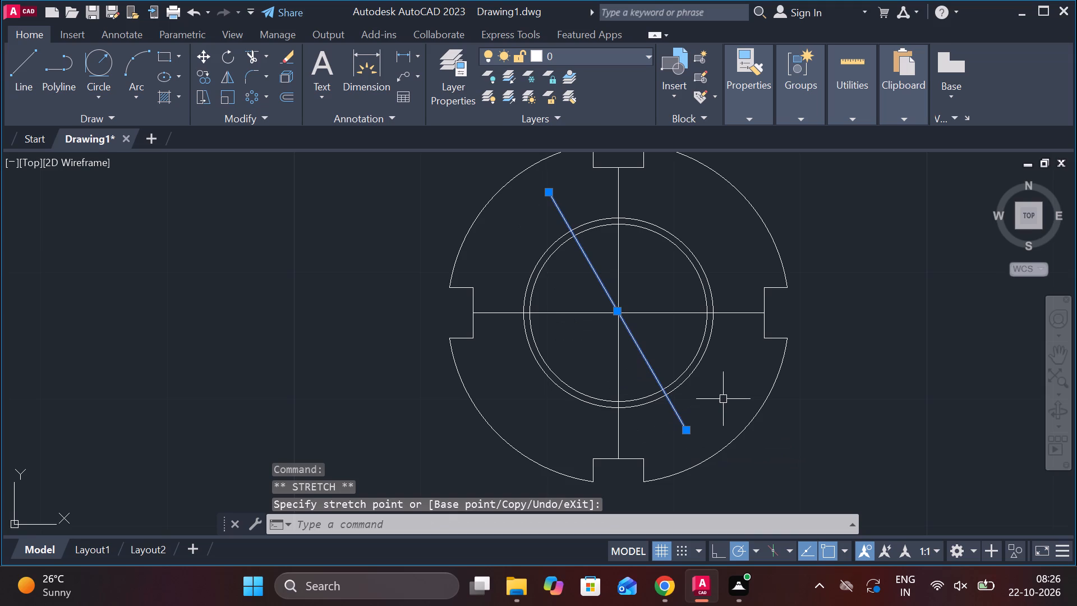
{"action": "key", "text": "Escape"}
Trim the diagonal to short ticks between the inner circles, and the diameter 15 circle from upper tick to vertical centre line and lower tick to horizontal.
{"action": "type", "text": "TR"}
{"action": "key", "text": "space"}
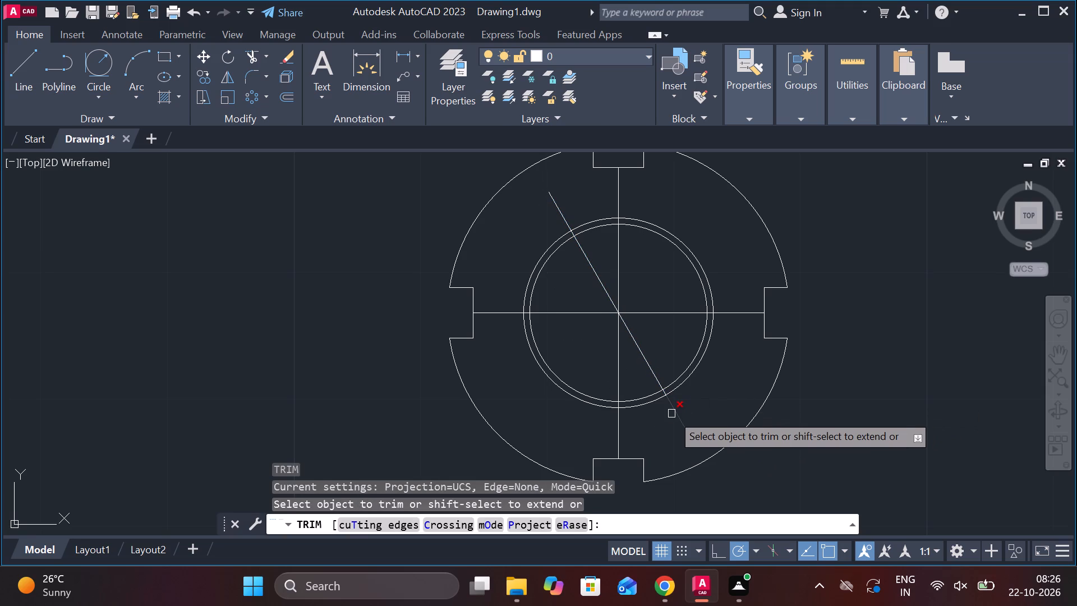
{"action": "left_click", "coordinate": [671, 414]}
{"action": "left_click", "coordinate": [656, 385]}
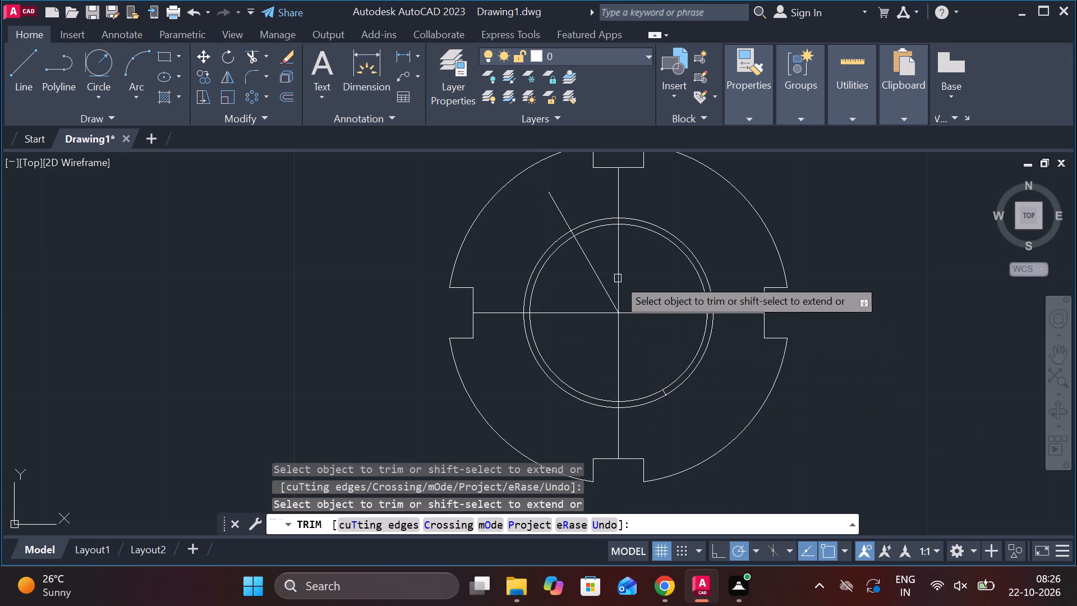
{"action": "left_click", "coordinate": [586, 219]}
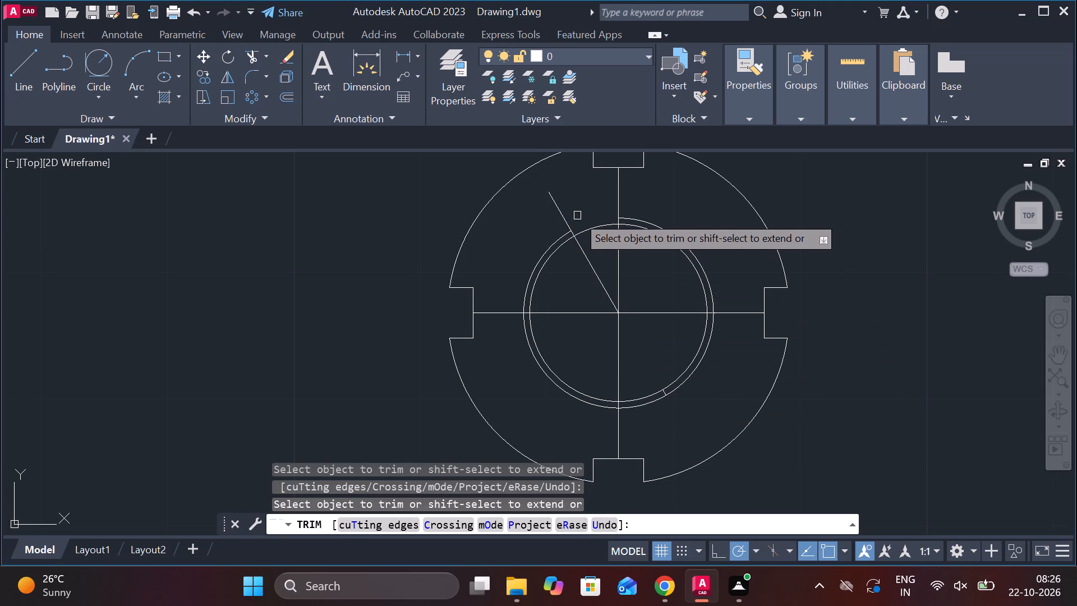
{"action": "left_click", "coordinate": [556, 212]}
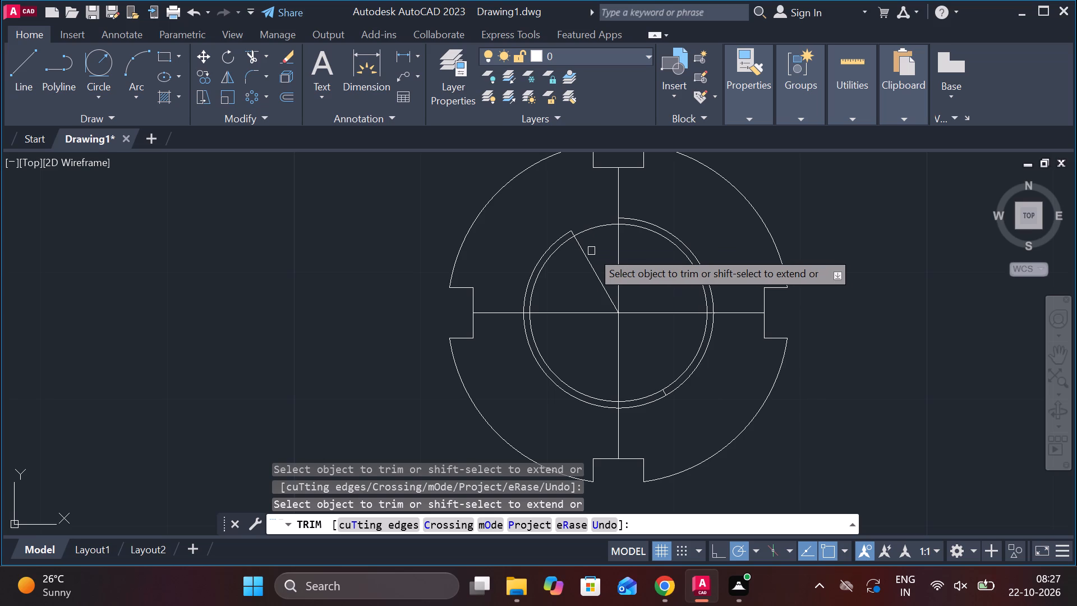
{"action": "left_click", "coordinate": [589, 251]}
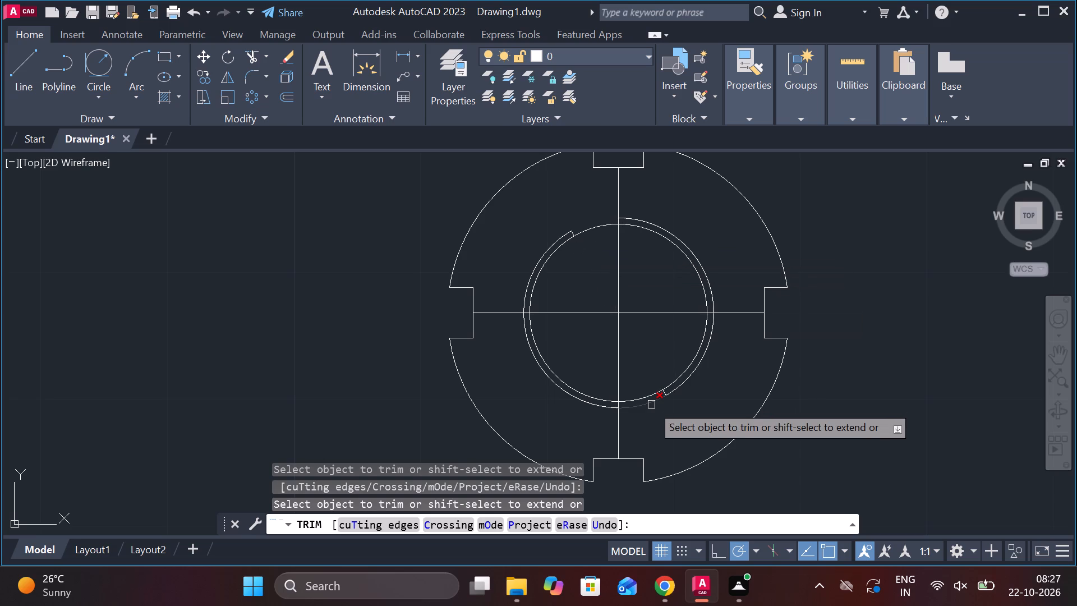
{"action": "left_click", "coordinate": [693, 375]}
{"action": "scroll", "coordinate": [693, 387], "scroll_direction": "up", "scroll_amount": 2}
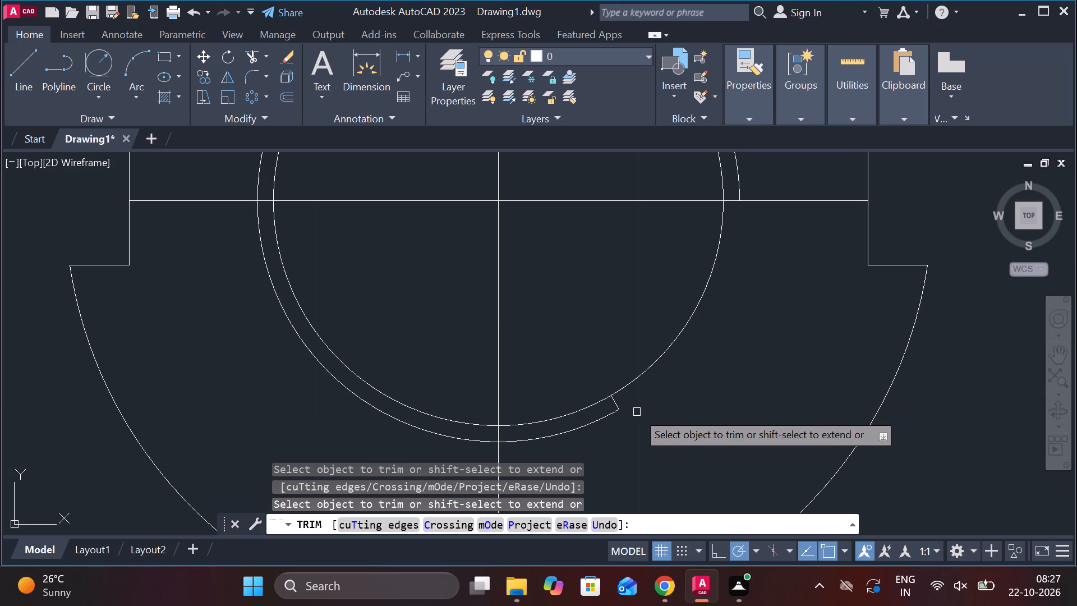
{"action": "scroll", "coordinate": [637, 412], "scroll_direction": "down", "scroll_amount": 3}
{"action": "key", "text": "Escape"}
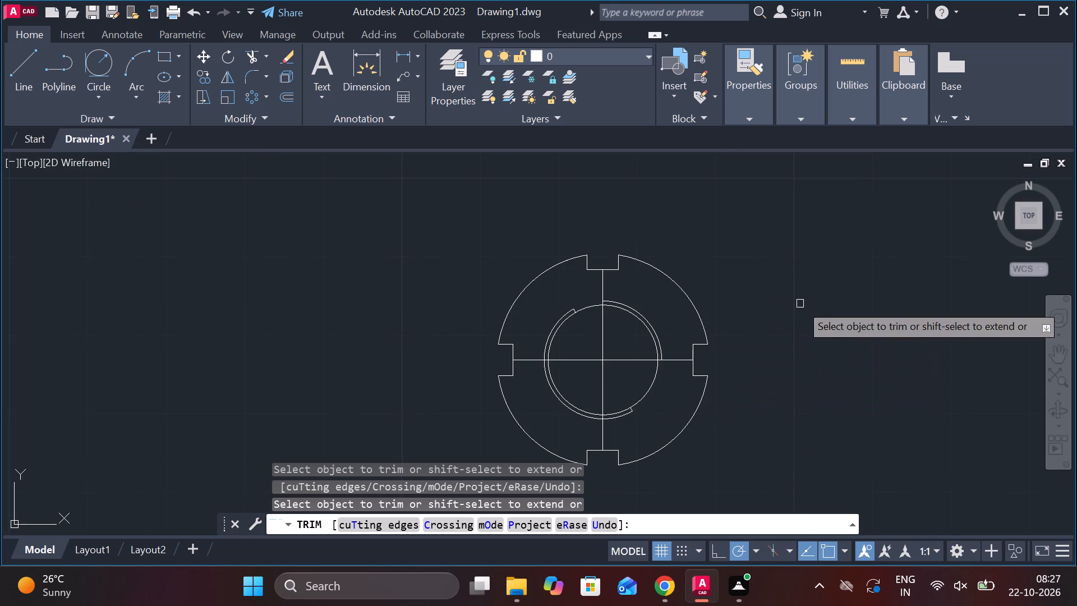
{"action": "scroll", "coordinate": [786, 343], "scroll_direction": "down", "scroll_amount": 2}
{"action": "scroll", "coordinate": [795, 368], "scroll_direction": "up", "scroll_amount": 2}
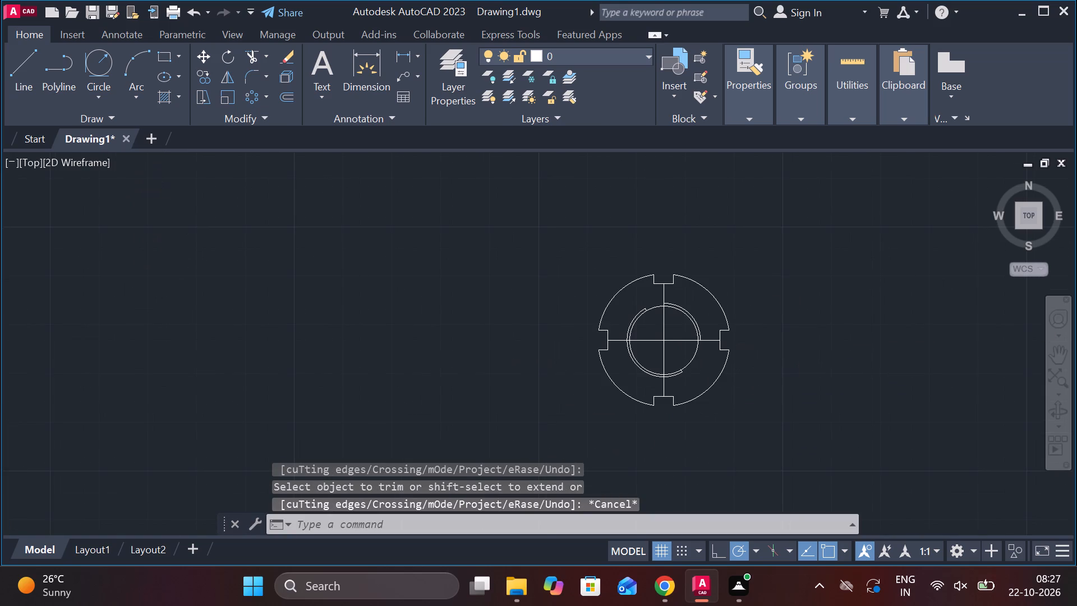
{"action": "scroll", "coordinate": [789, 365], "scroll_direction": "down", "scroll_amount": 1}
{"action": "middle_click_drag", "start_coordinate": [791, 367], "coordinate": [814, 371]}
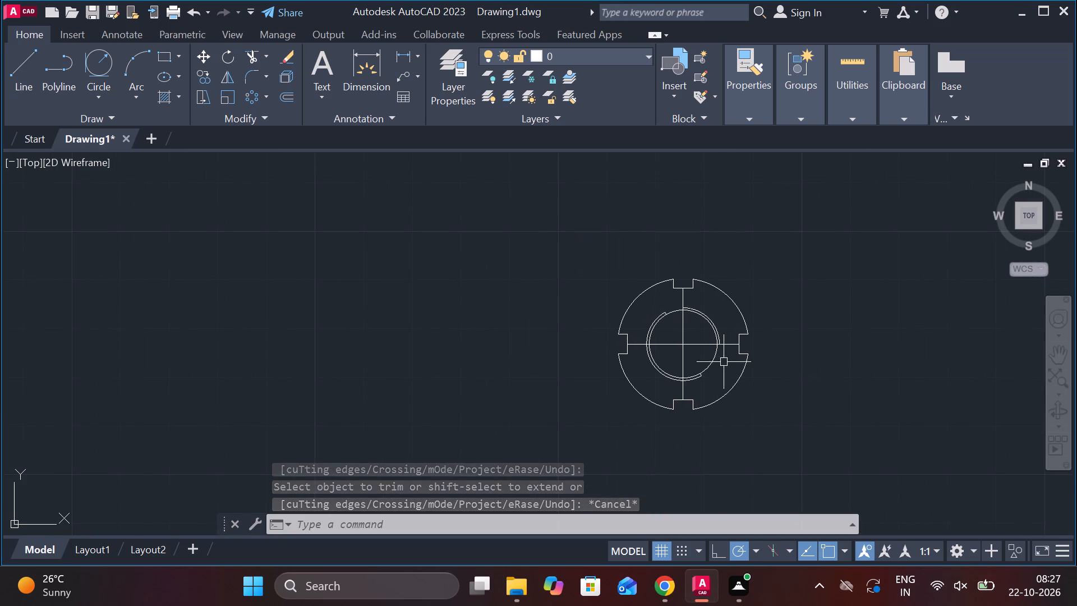
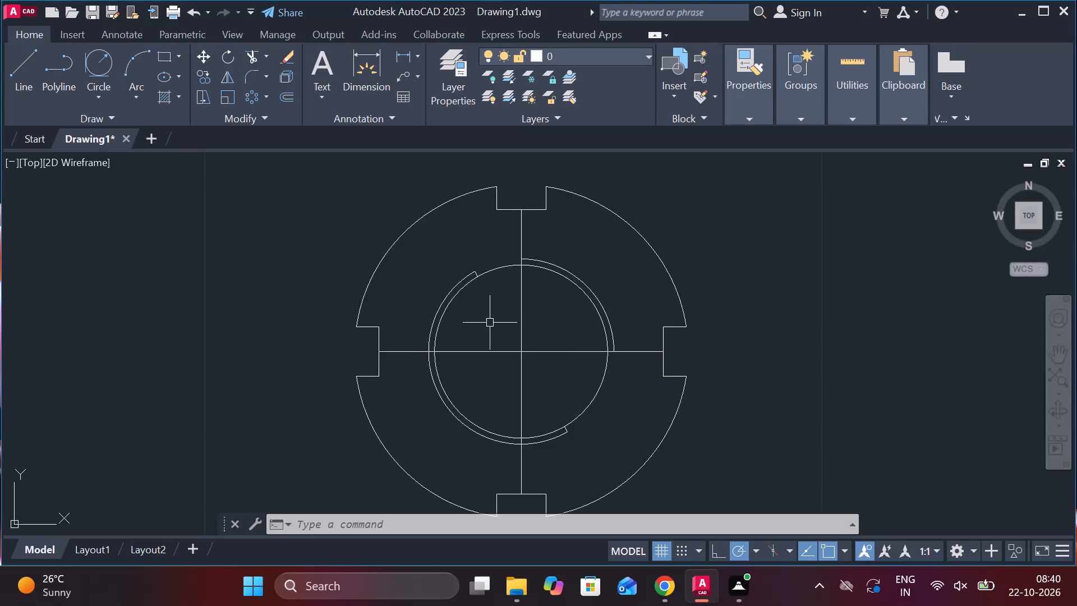
Stretch the horizontal centre line's outer end along 180° well beyond the notched circle, making room for a side view.
{"action": "scroll", "coordinate": [491, 323], "scroll_direction": "down", "scroll_amount": 2}
{"action": "middle_click_drag", "start_coordinate": [491, 327], "coordinate": [629, 294]}
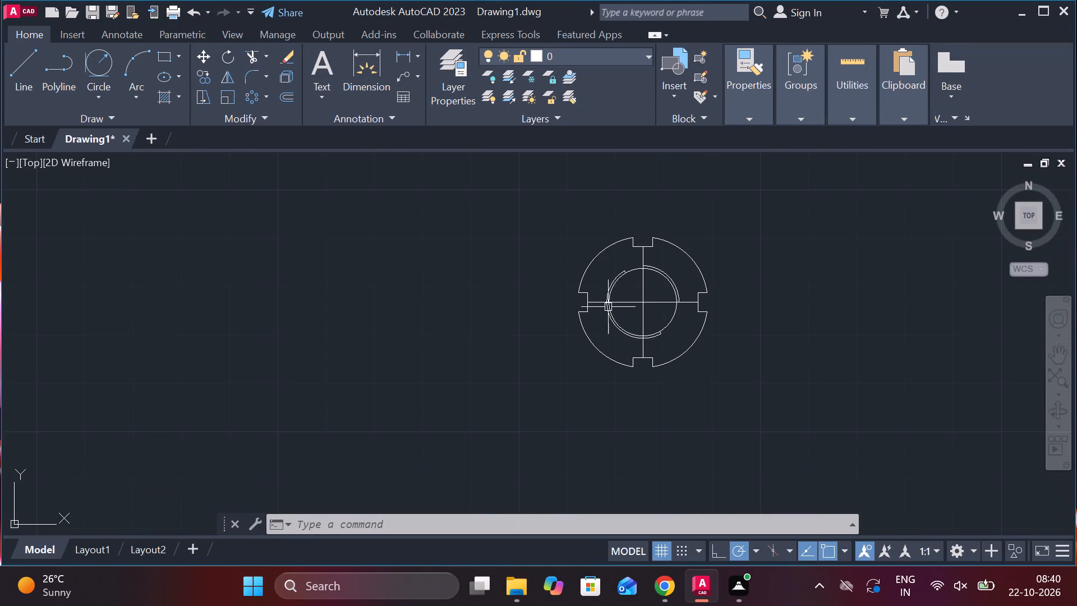
{"action": "left_click", "coordinate": [601, 304]}
{"action": "left_click", "coordinate": [584, 302]}
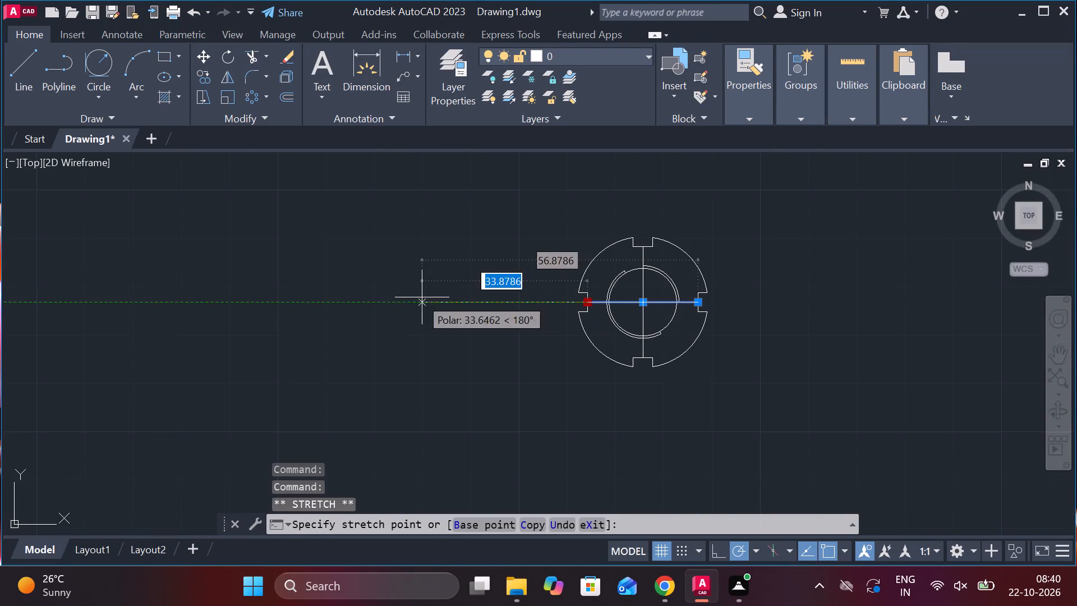
{"action": "left_click", "coordinate": [381, 296]}
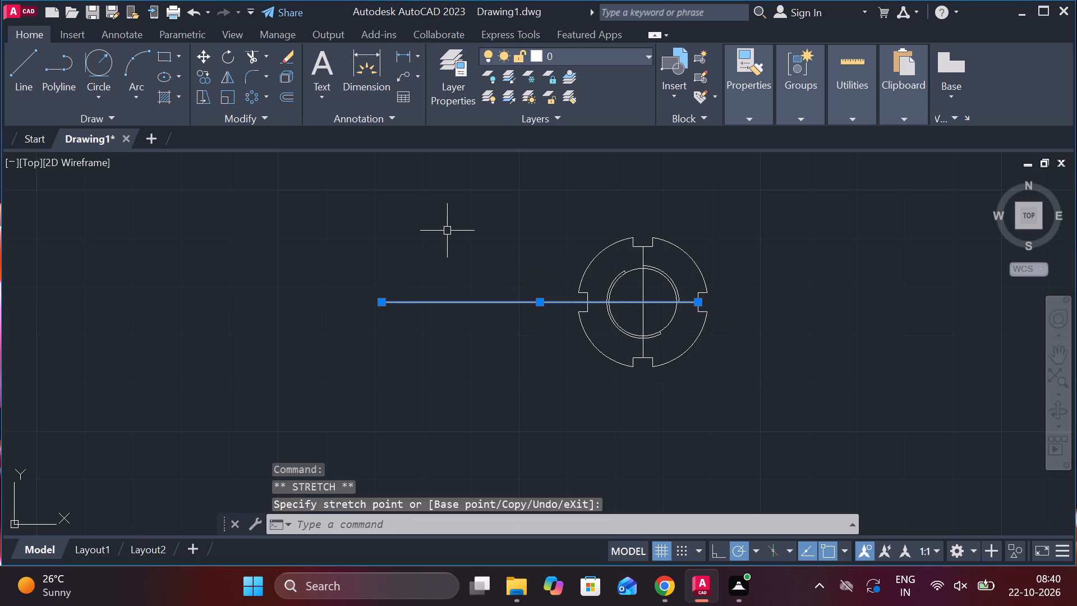
{"action": "key", "text": "Escape"}
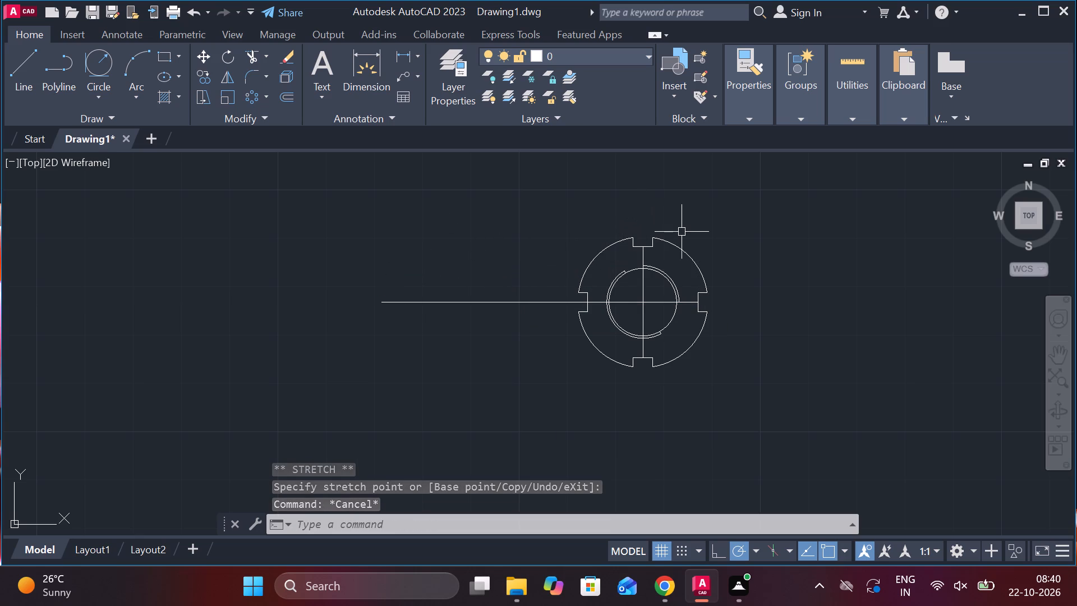
Draw a 7 by 27 side-view rectangle with lines, starting on the extended centre line and rising 13.5 above it.
{"action": "key", "text": "l"}
{"action": "key", "text": "Return"}
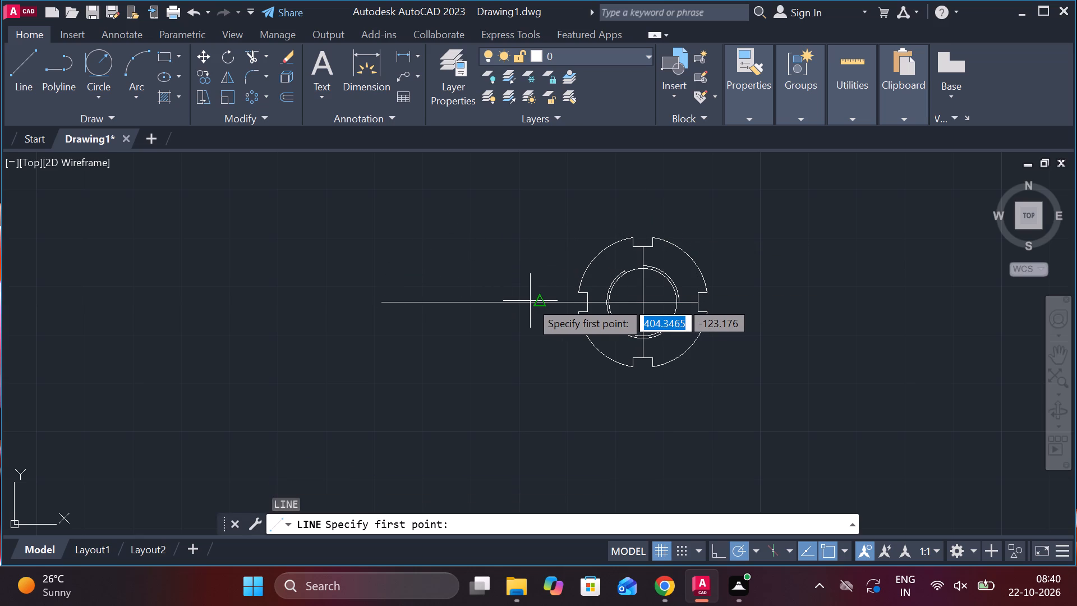
{"action": "left_click", "coordinate": [507, 301]}
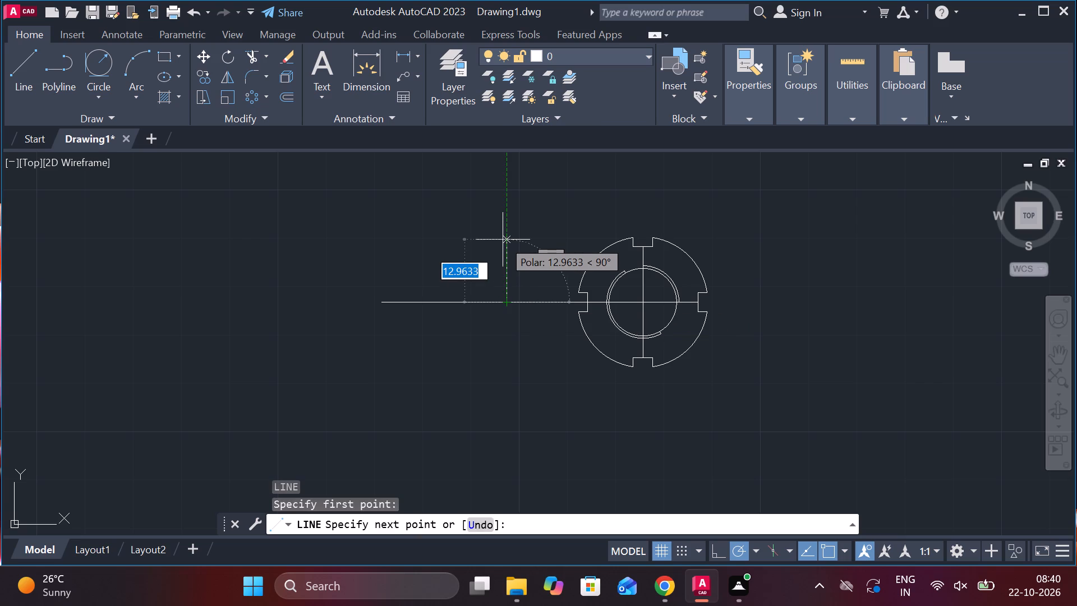
{"action": "type", "text": "13."}
{"action": "key", "text": "5"}
{"action": "key", "text": "Return"}
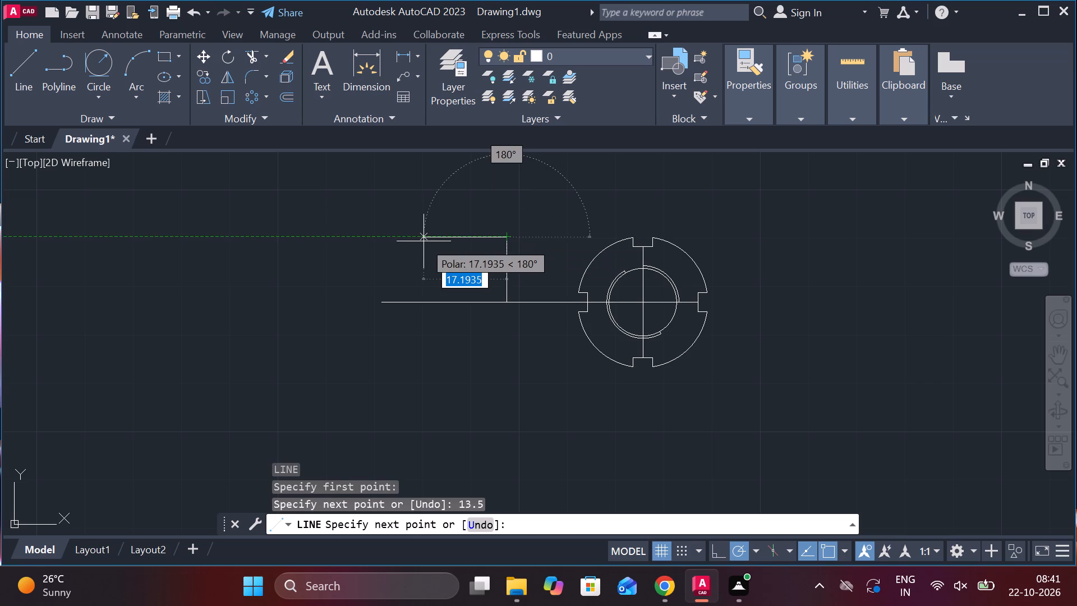
{"action": "key", "text": "7"}
{"action": "key", "text": "Return"}
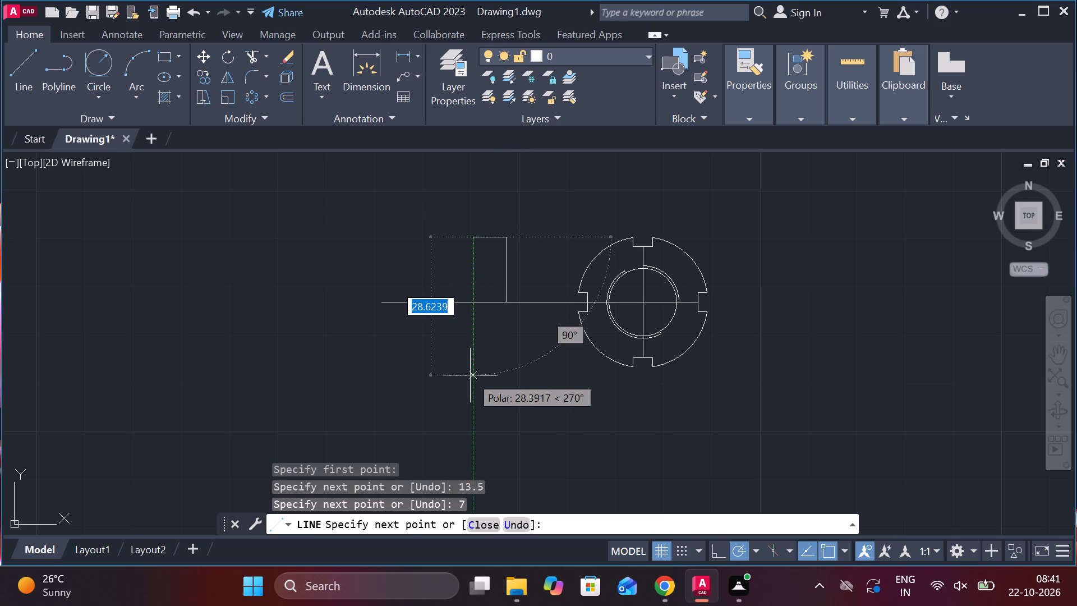
{"action": "type", "text": "27"}
{"action": "key", "text": "Return"}
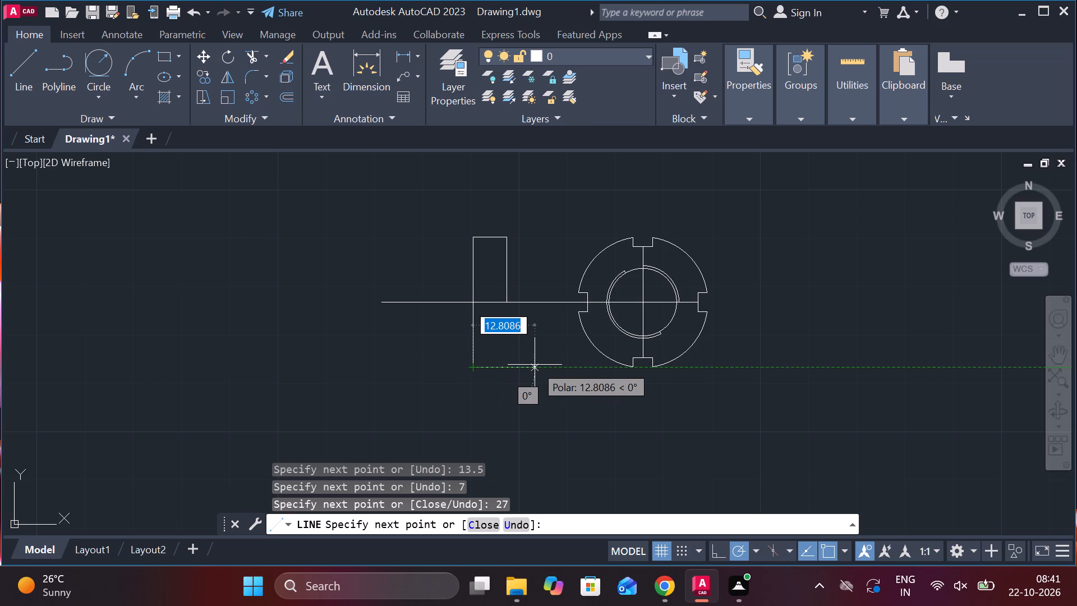
{"action": "key", "text": "7"}
{"action": "key", "text": "Return"}
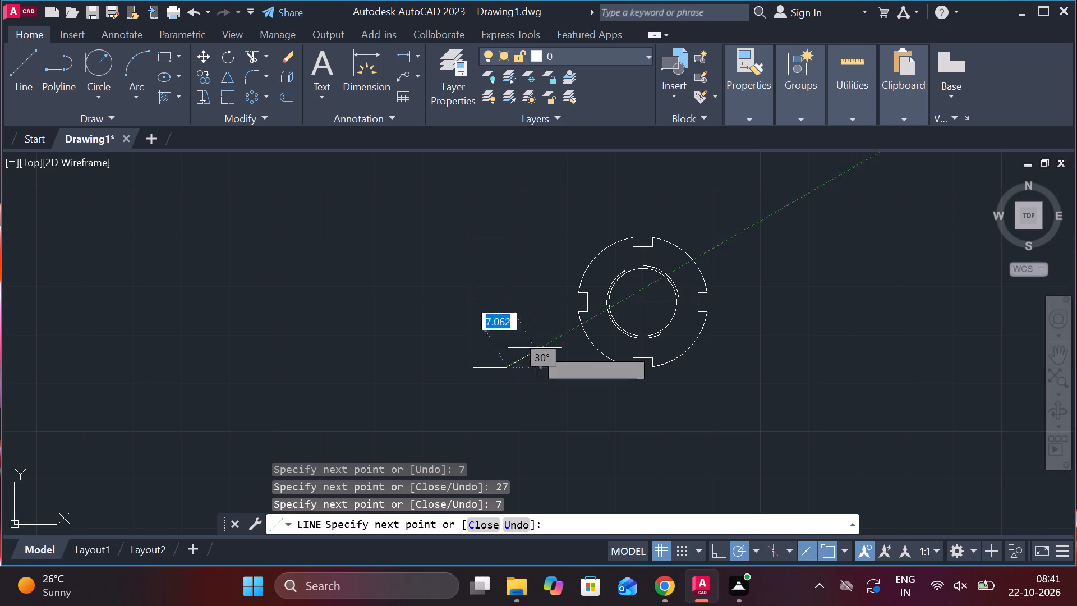
{"action": "left_click", "coordinate": [501, 301]}
{"action": "key", "text": "Escape"}
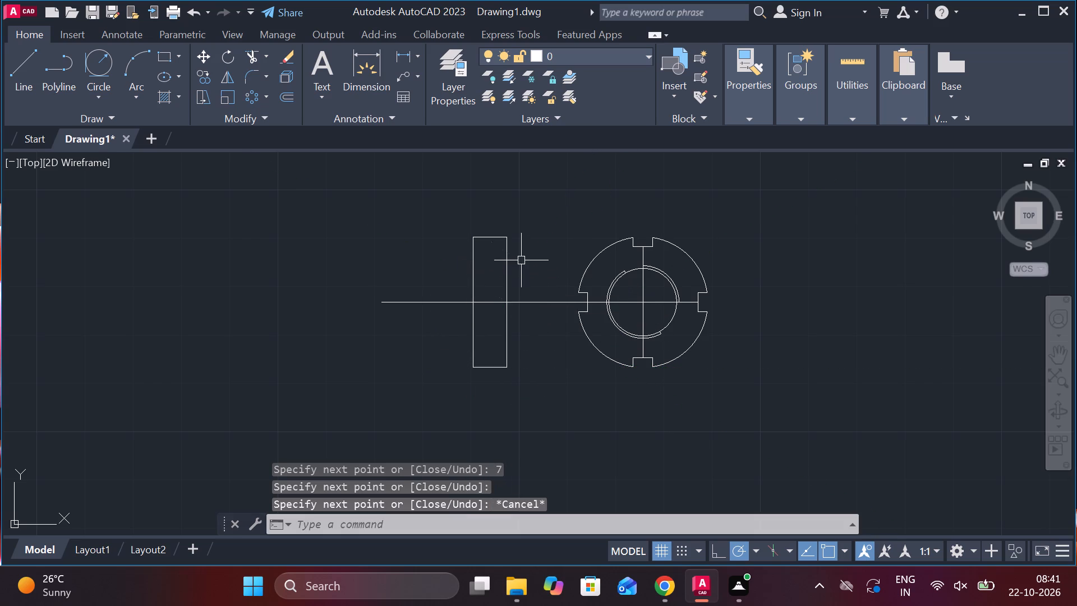
Join all the side-view rectangle's lines into a single polyline.
{"action": "left_click", "coordinate": [504, 255]}
{"action": "left_click", "coordinate": [509, 318]}
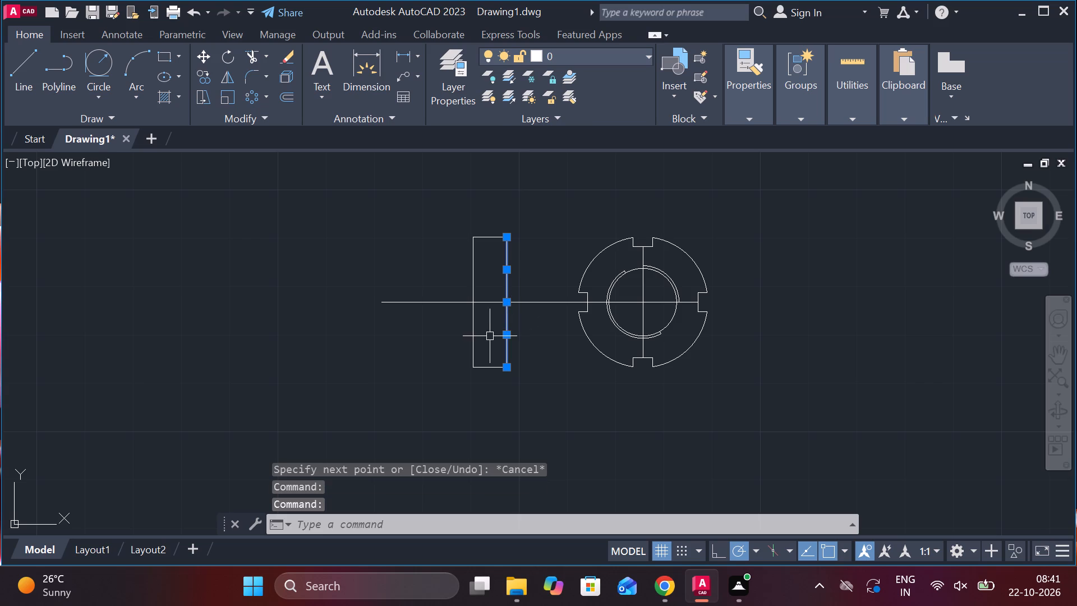
{"action": "left_click", "coordinate": [471, 323]}
{"action": "left_click", "coordinate": [489, 368]}
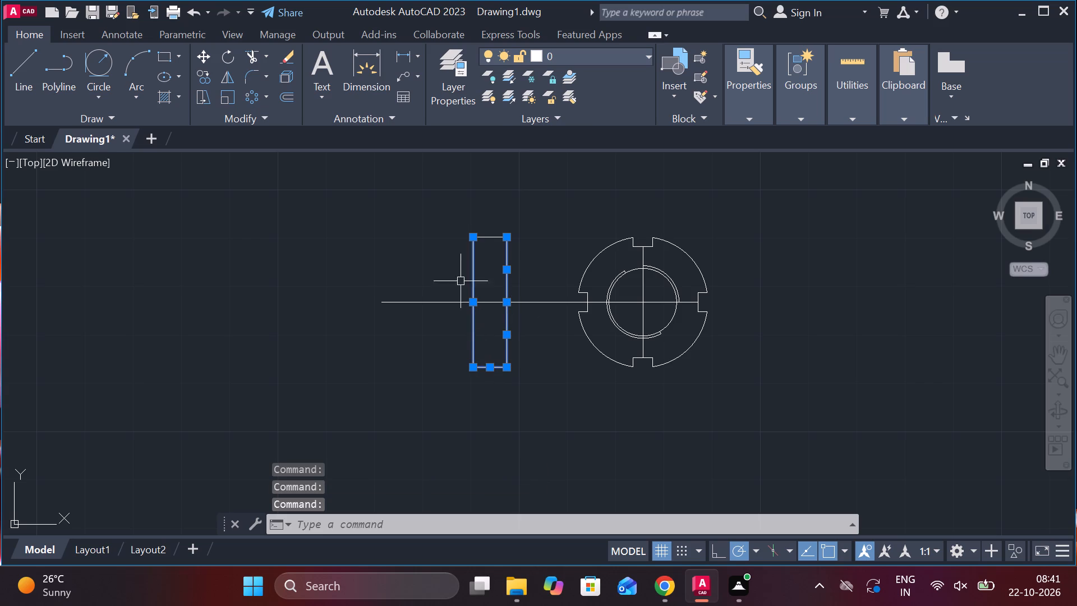
{"action": "left_click", "coordinate": [483, 238]}
{"action": "key", "text": "j"}
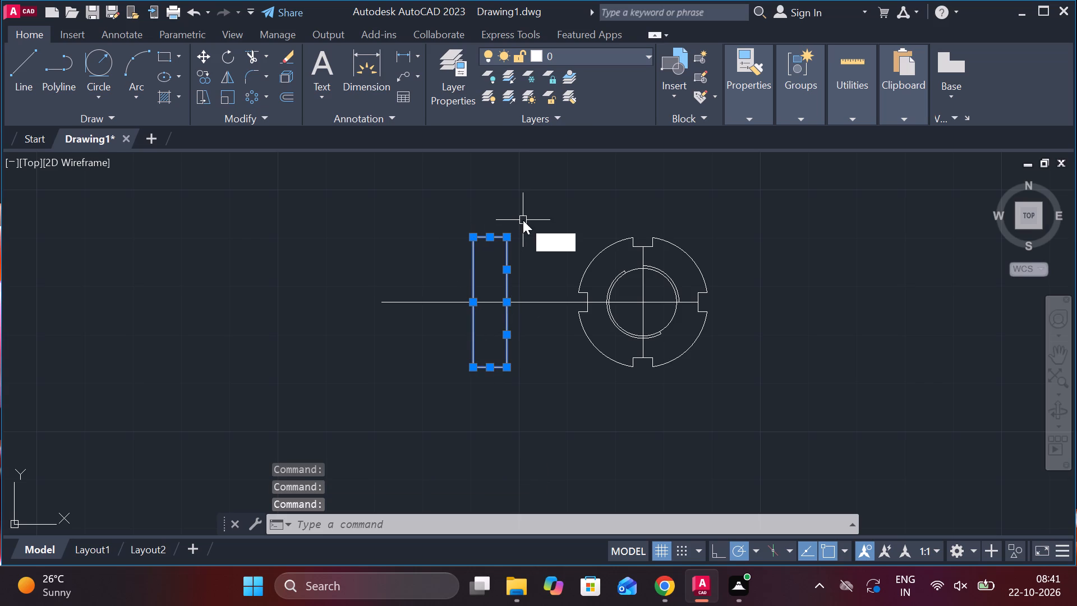
{"action": "key", "text": "Return"}
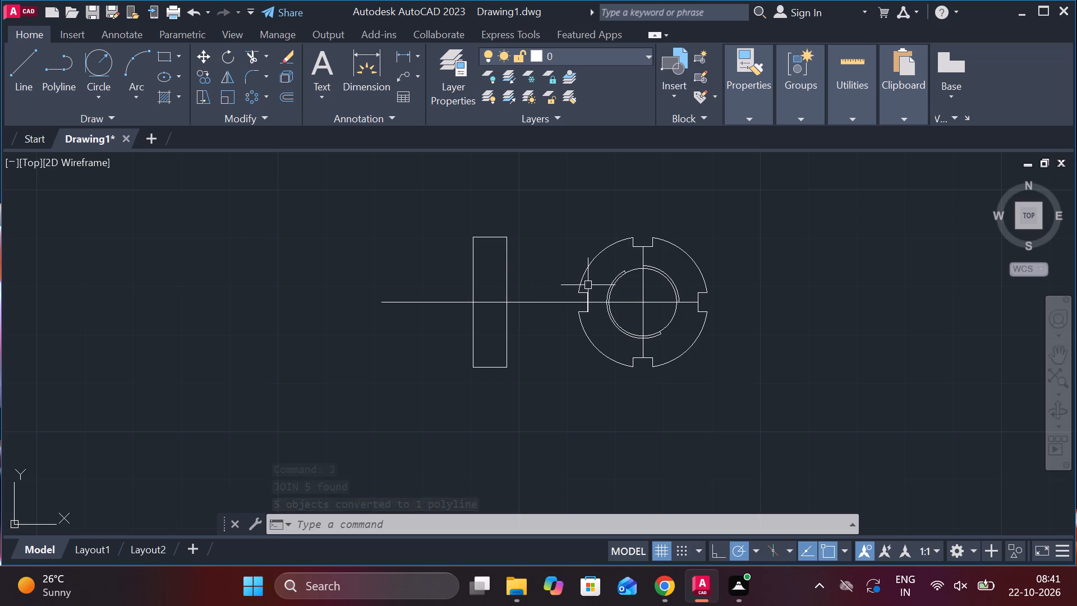
Draw a horizontal projection line from the upper notch's base corner across and past the side-view rectangle.
{"action": "key", "text": "l"}
{"action": "key", "text": "Return"}
{"action": "scroll", "coordinate": [606, 273], "scroll_direction": "up", "scroll_amount": 2}
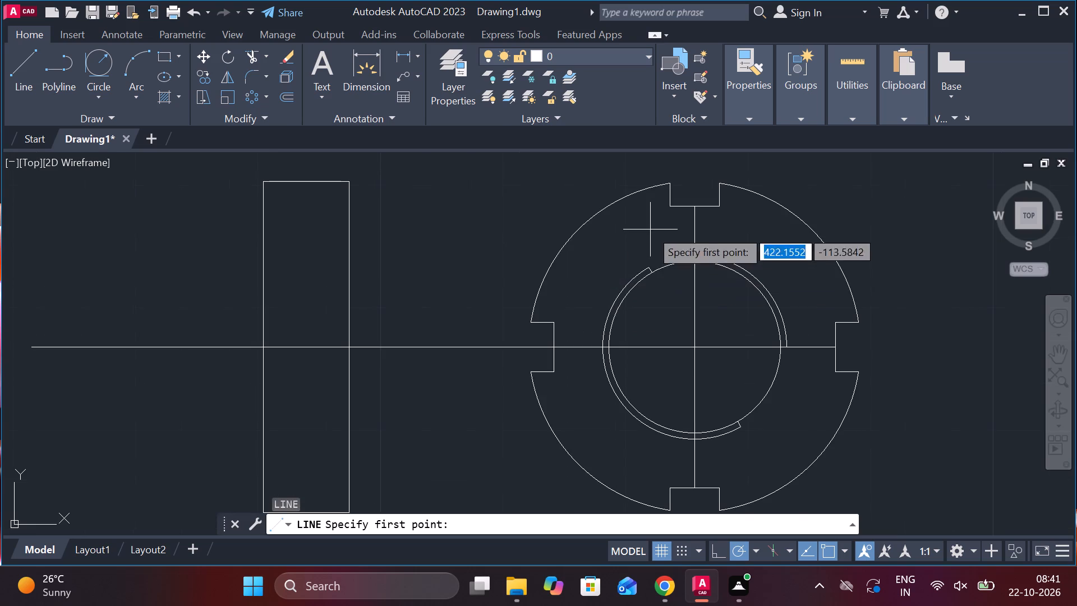
{"action": "middle_click_drag", "start_coordinate": [570, 244], "coordinate": [649, 319]}
{"action": "left_click", "coordinate": [747, 283]}
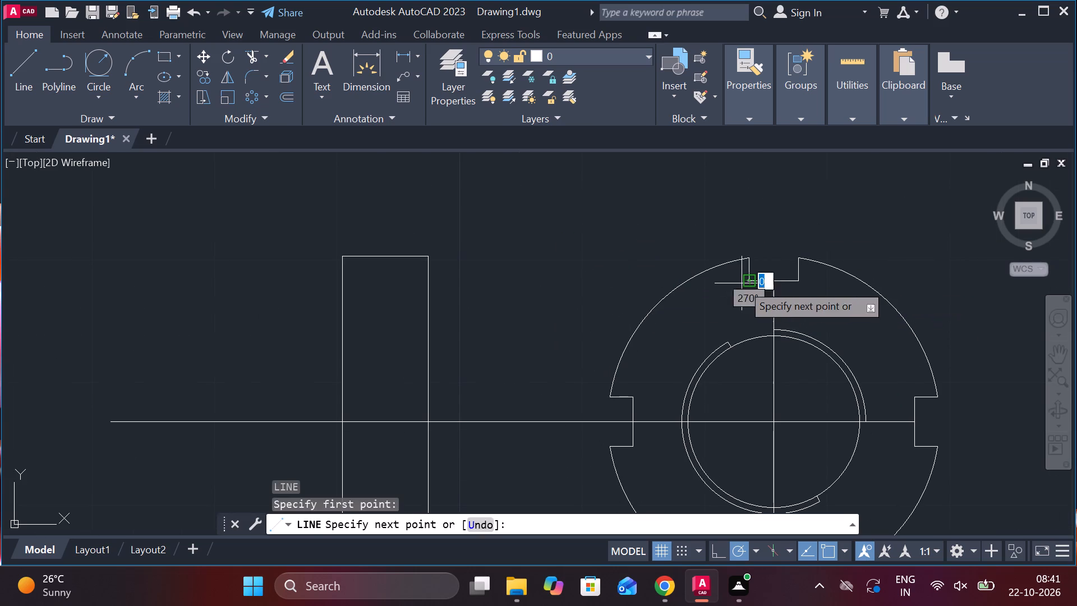
{"action": "left_click", "coordinate": [229, 278]}
{"action": "key", "text": "Escape"}
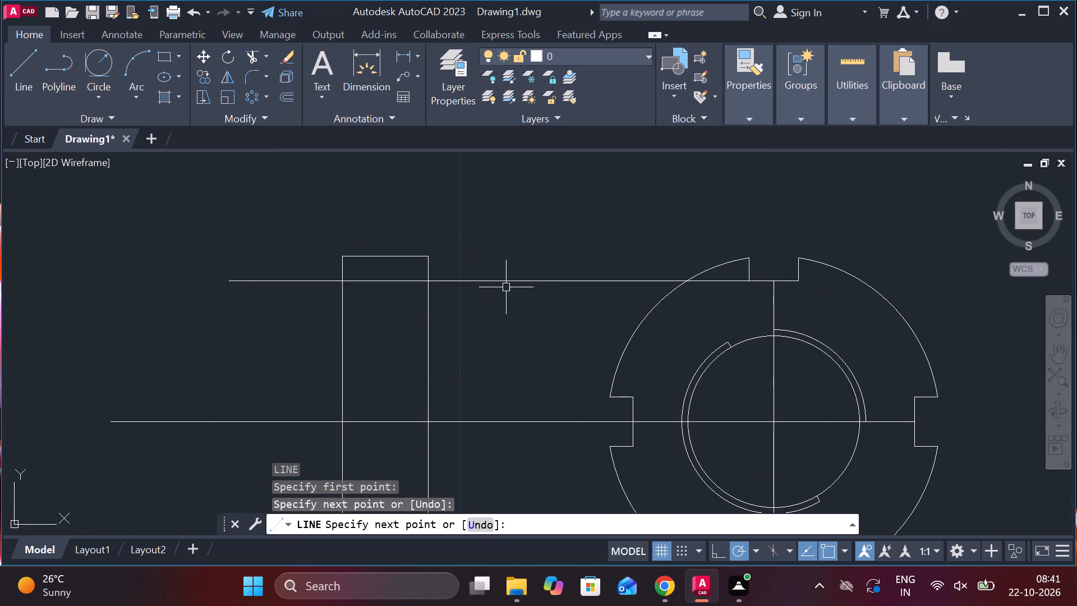
Draw a matching horizontal projection line from the lower notch's base corner across and past the side-view rectangle.
{"action": "scroll", "coordinate": [537, 348], "scroll_direction": "down", "scroll_amount": 3}
{"action": "middle_click_drag", "start_coordinate": [537, 348], "coordinate": [538, 291]}
{"action": "scroll", "coordinate": [527, 339], "scroll_direction": "up", "scroll_amount": 3}
{"action": "key", "text": "space"}
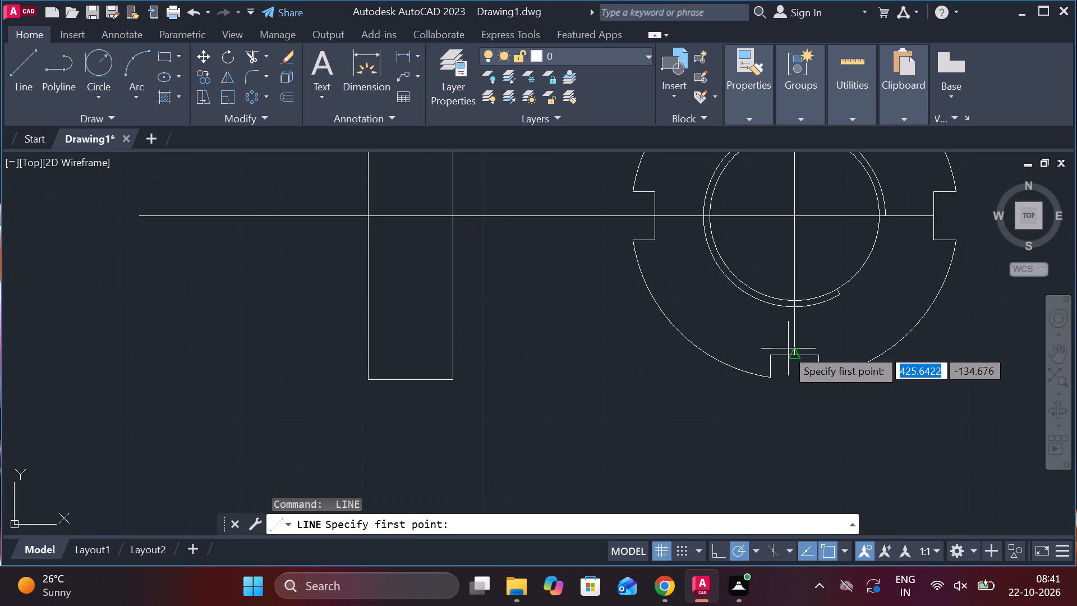
{"action": "left_click", "coordinate": [770, 348]}
{"action": "left_click", "coordinate": [144, 350]}
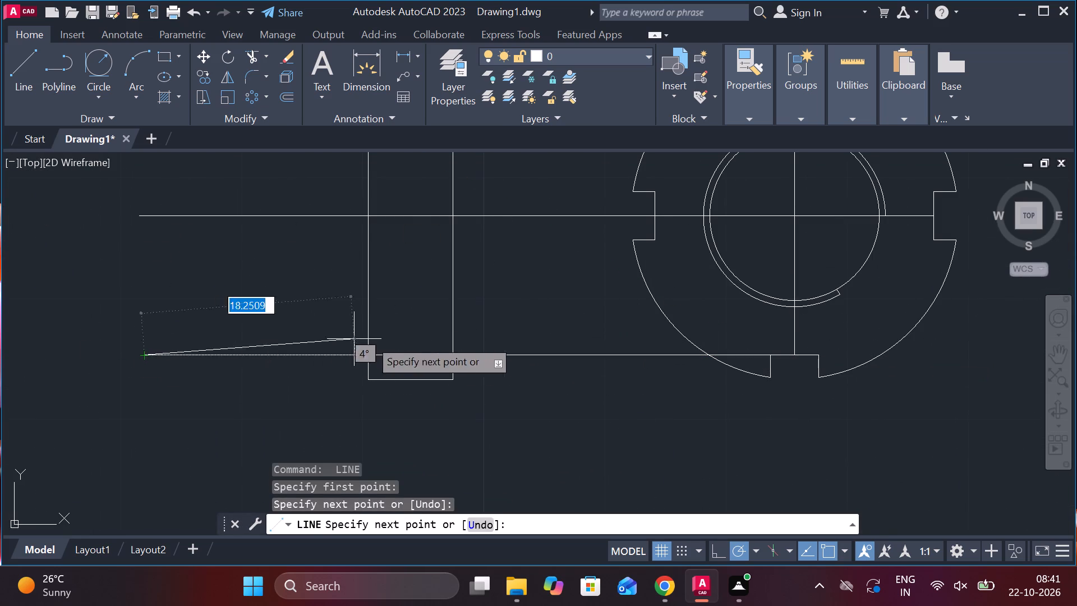
{"action": "key", "text": "Escape"}
Trim both notch projection lines on either side of the side-view rectangle, keeping the segments inside it.
{"action": "type", "text": "TR"}
{"action": "key", "text": "space"}
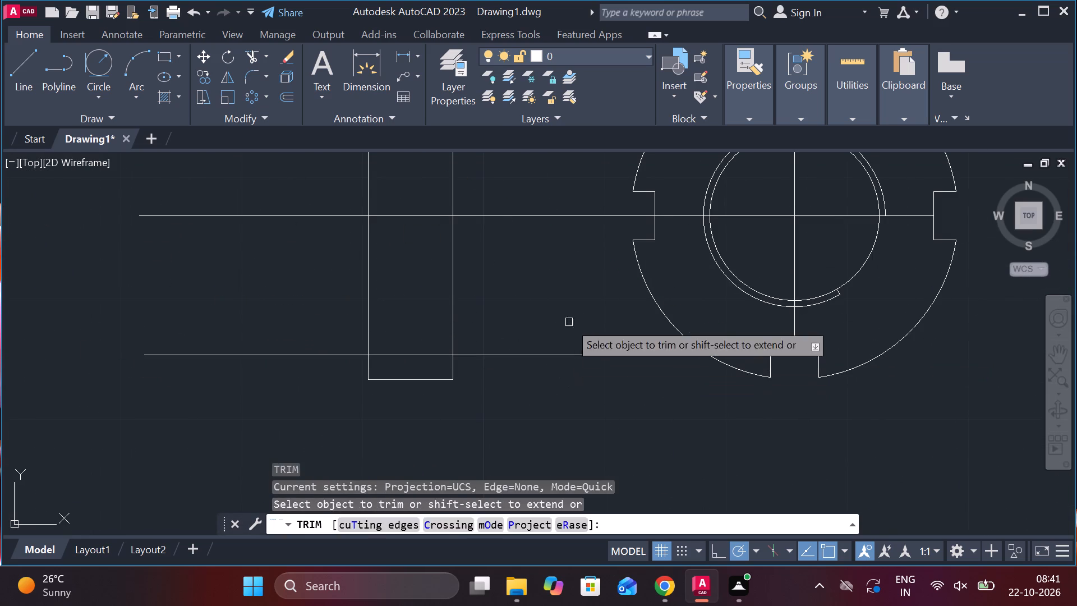
{"action": "left_click_drag", "start_coordinate": [569, 322], "coordinate": [549, 457]}
{"action": "left_click_drag", "start_coordinate": [302, 325], "coordinate": [298, 398]}
{"action": "scroll", "coordinate": [500, 330], "scroll_direction": "down", "scroll_amount": 2}
{"action": "left_click_drag", "start_coordinate": [522, 184], "coordinate": [513, 288]}
{"action": "key", "text": "ctrl+z"}
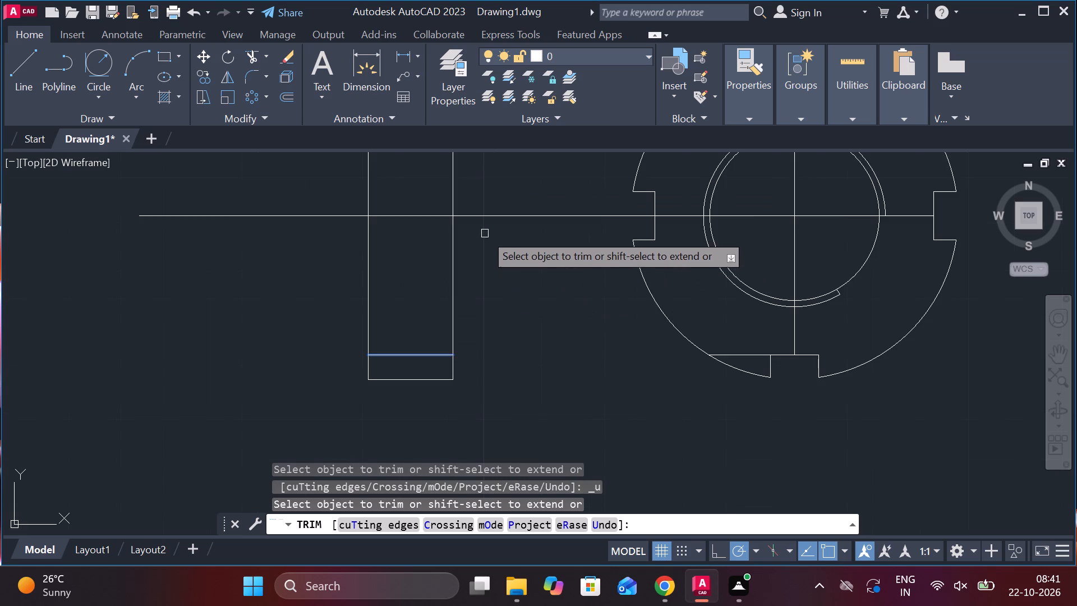
{"action": "middle_click_drag", "start_coordinate": [493, 271], "coordinate": [514, 456]}
{"action": "left_click_drag", "start_coordinate": [521, 230], "coordinate": [521, 290]}
{"action": "left_click_drag", "start_coordinate": [350, 213], "coordinate": [339, 252]}
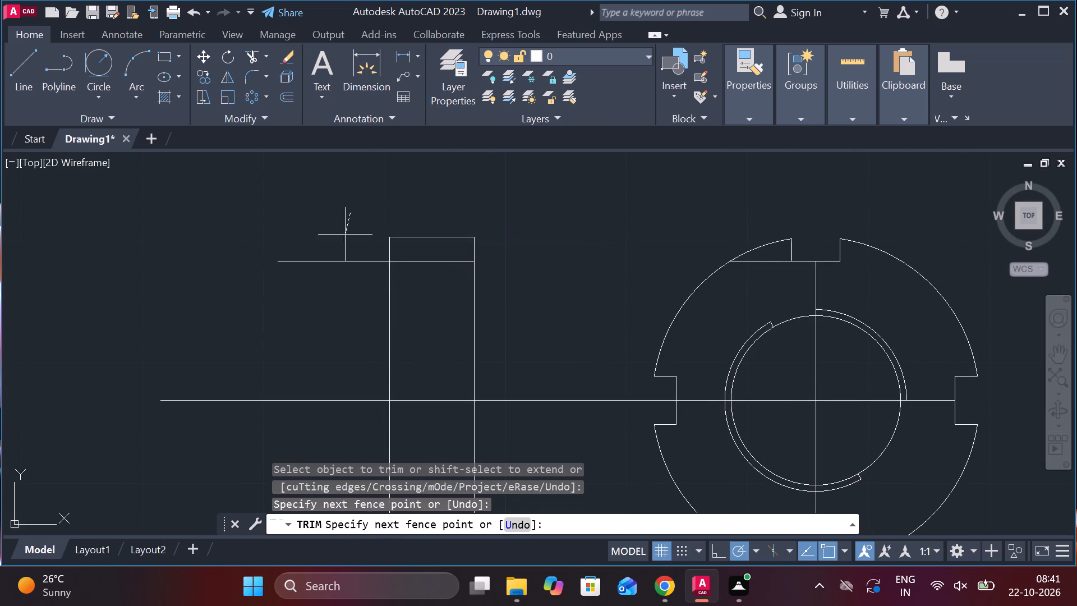
{"action": "left_click_drag", "start_coordinate": [339, 252], "coordinate": [322, 319]}
Trim the leftover projection stubs between the notched circle's outline and its lower and upper notches.
{"action": "scroll", "coordinate": [333, 300], "scroll_direction": "down", "scroll_amount": 2}
{"action": "scroll", "coordinate": [513, 362], "scroll_direction": "up", "scroll_amount": 3}
{"action": "middle_click_drag", "start_coordinate": [468, 455], "coordinate": [468, 453]}
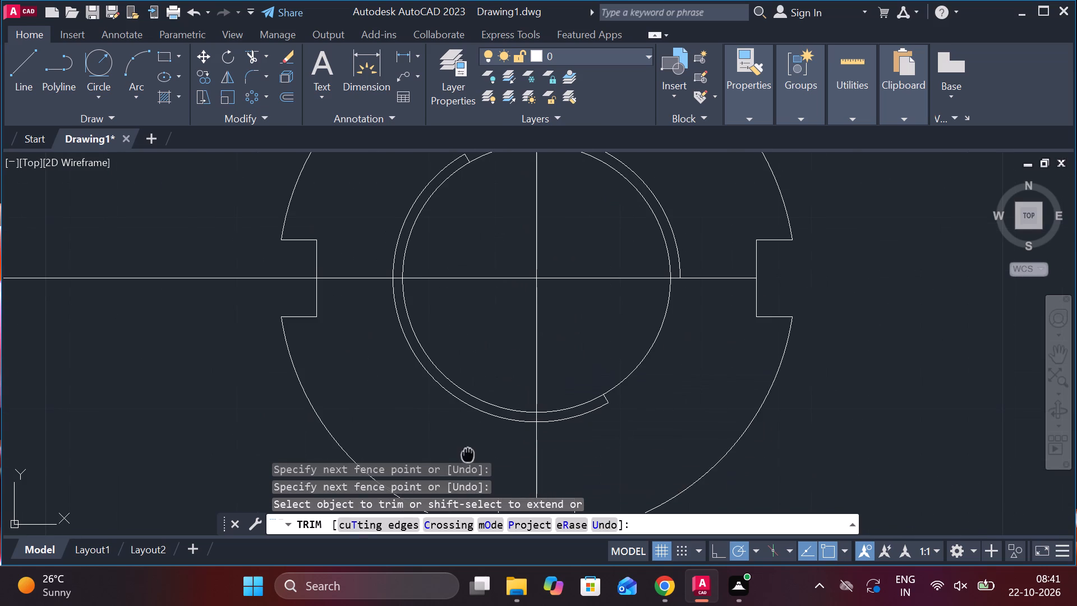
{"action": "middle_click_drag", "start_coordinate": [468, 453], "coordinate": [486, 283]}
{"action": "left_click", "coordinate": [475, 327]}
{"action": "scroll", "coordinate": [521, 347], "scroll_direction": "down", "scroll_amount": 3}
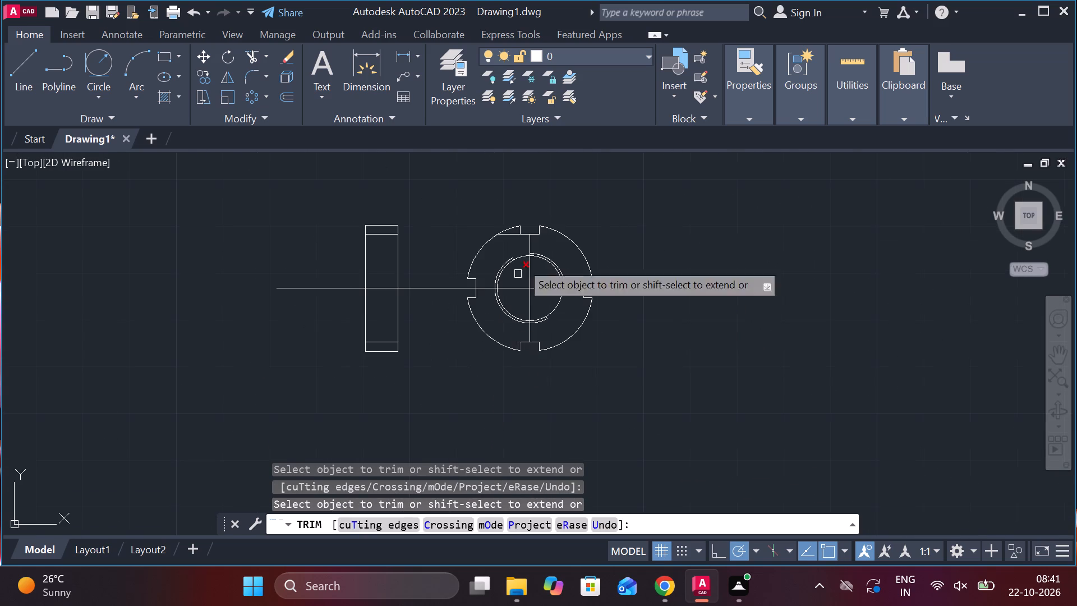
{"action": "scroll", "coordinate": [500, 229], "scroll_direction": "up", "scroll_amount": 3}
{"action": "left_click", "coordinate": [515, 248]}
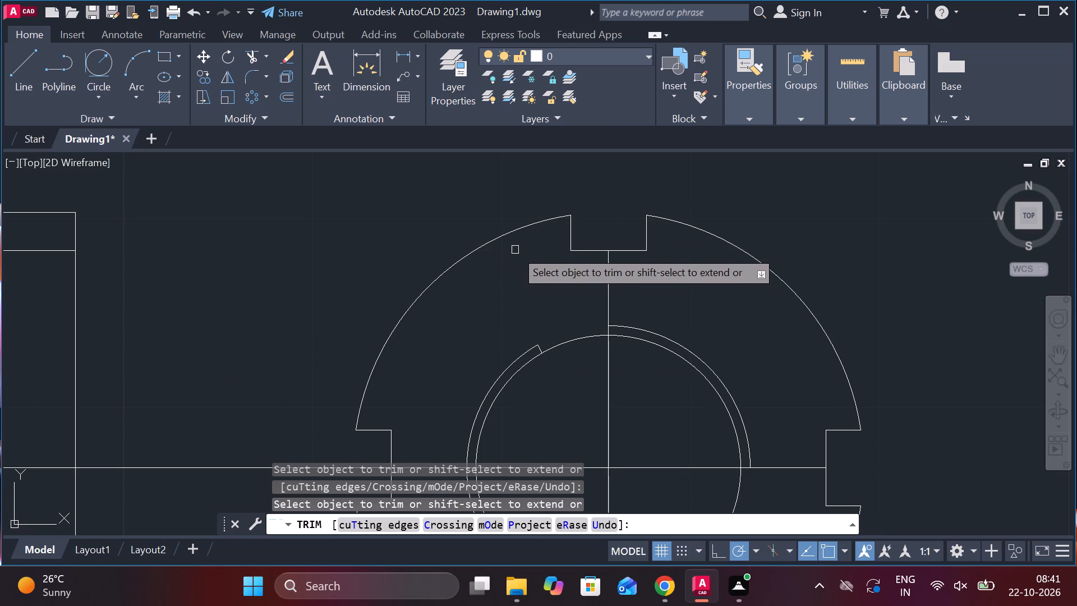
{"action": "scroll", "coordinate": [515, 250], "scroll_direction": "down", "scroll_amount": 3}
{"action": "scroll", "coordinate": [433, 341], "scroll_direction": "up", "scroll_amount": 1}
{"action": "middle_click_drag", "start_coordinate": [433, 341], "coordinate": [550, 348]}
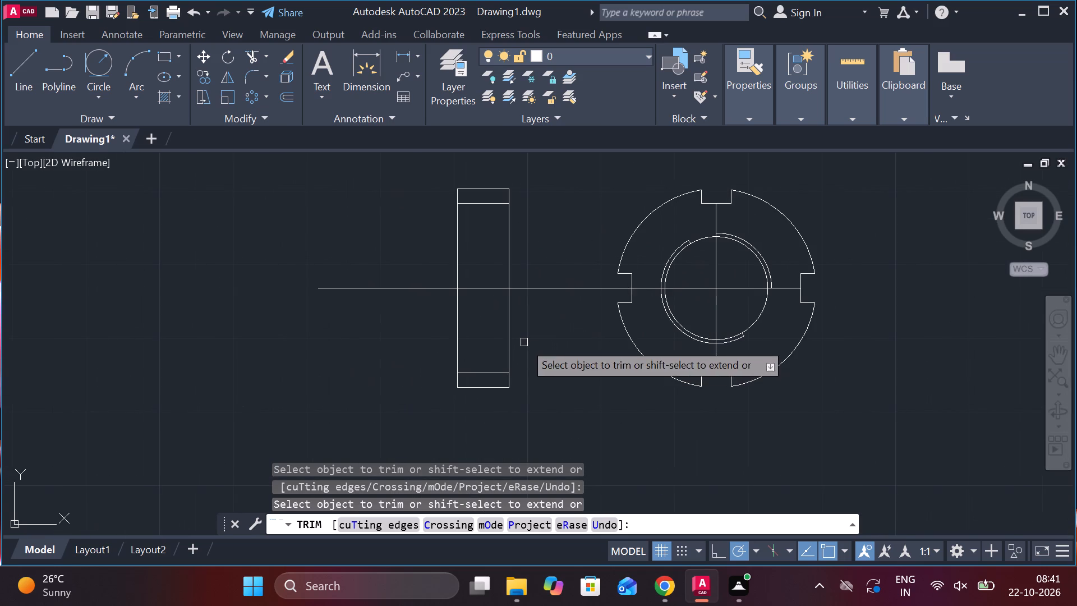
{"action": "key", "text": "Escape"}
Draw a horizontal projection line from the diameter 15 arc's top at the vertical centre line past the side view.
{"action": "key", "text": "l"}
{"action": "key", "text": "Return"}
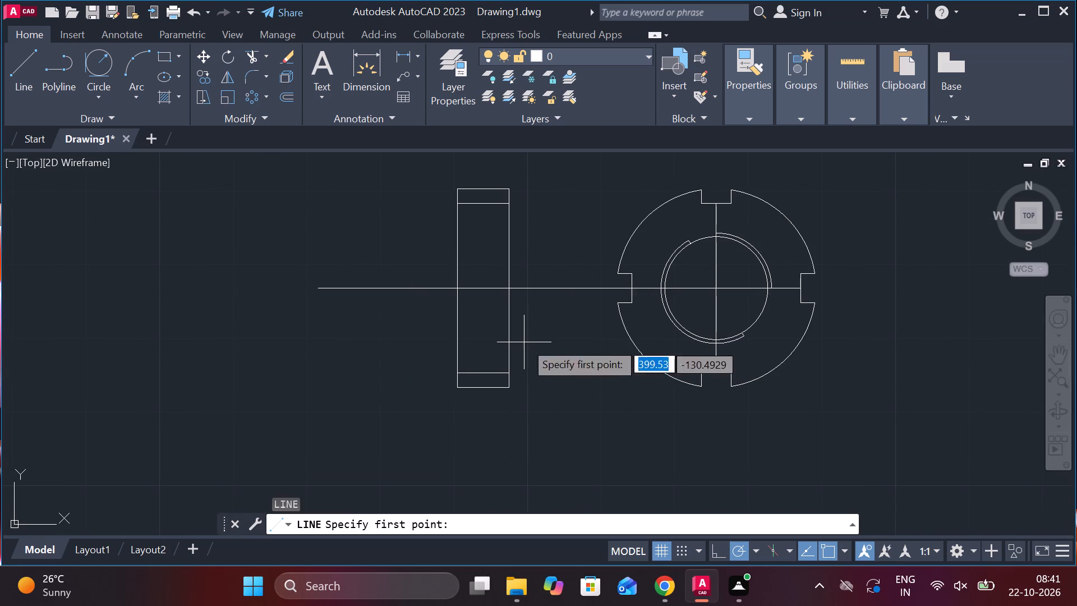
{"action": "scroll", "coordinate": [709, 228], "scroll_direction": "up", "scroll_amount": 3}
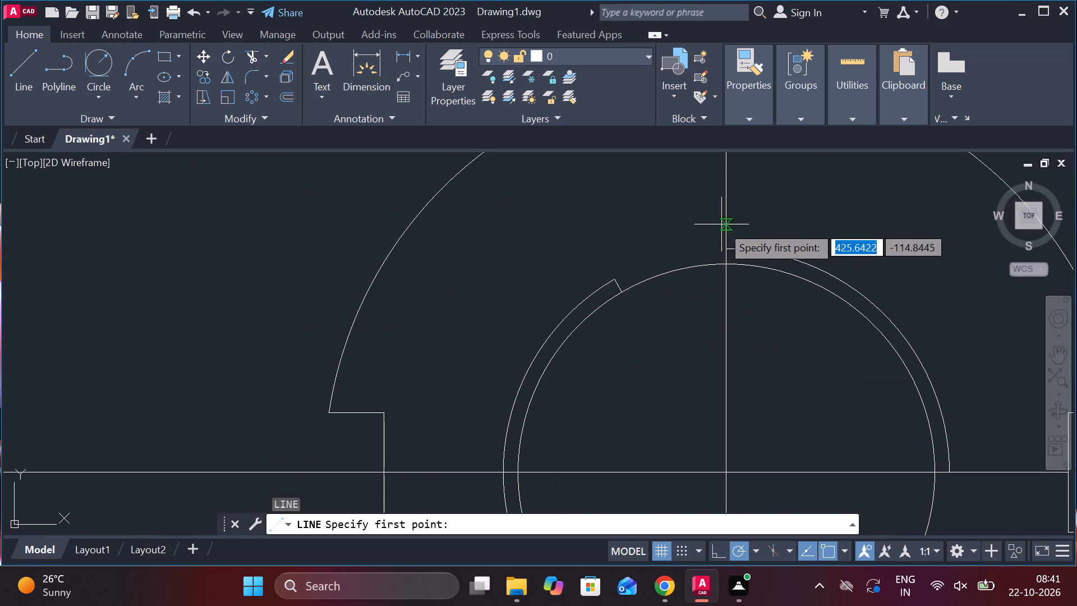
{"action": "left_click", "coordinate": [723, 249]}
{"action": "scroll", "coordinate": [722, 249], "scroll_direction": "down", "scroll_amount": 3}
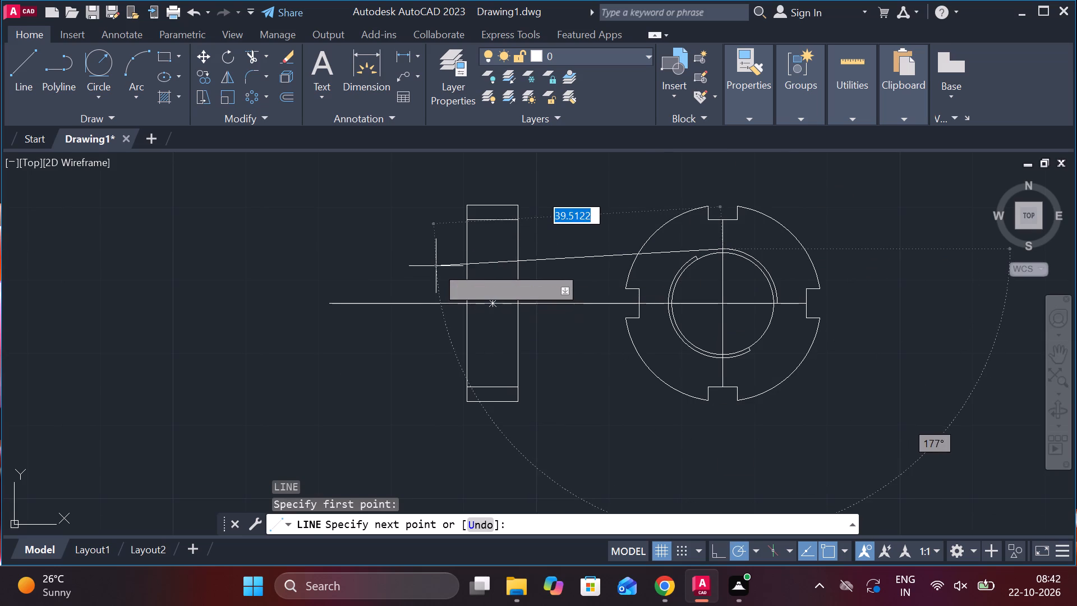
{"action": "left_click", "coordinate": [426, 251]}
{"action": "key", "text": "Escape"}
Draw a horizontal projection line about 45 long from the top of the diameter 14 circle past the side view.
{"action": "key", "text": "space"}
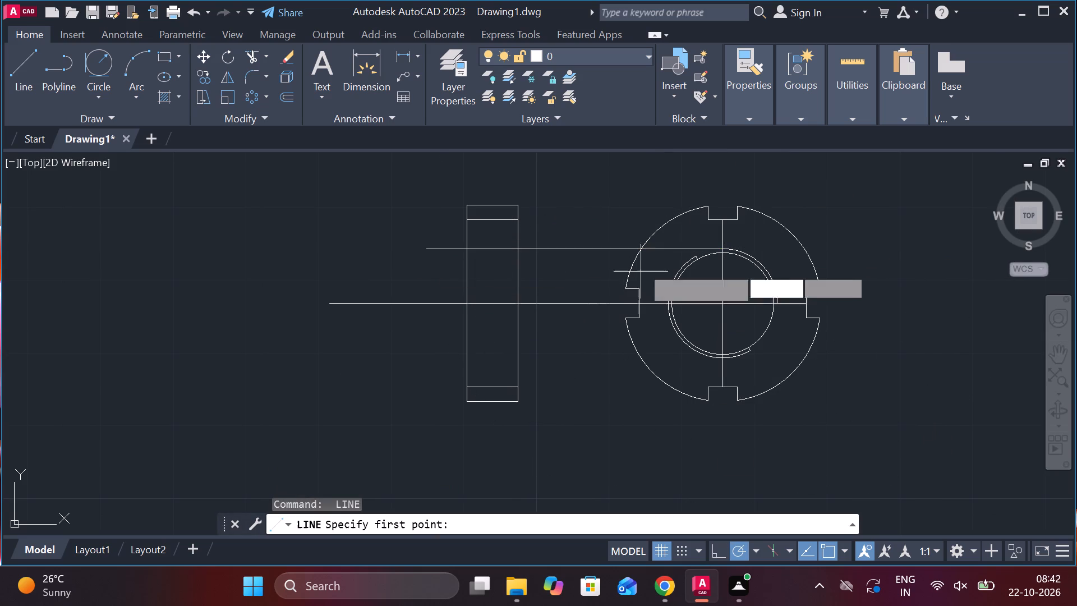
{"action": "scroll", "coordinate": [656, 261], "scroll_direction": "up", "scroll_amount": 3}
{"action": "left_click", "coordinate": [906, 223]}
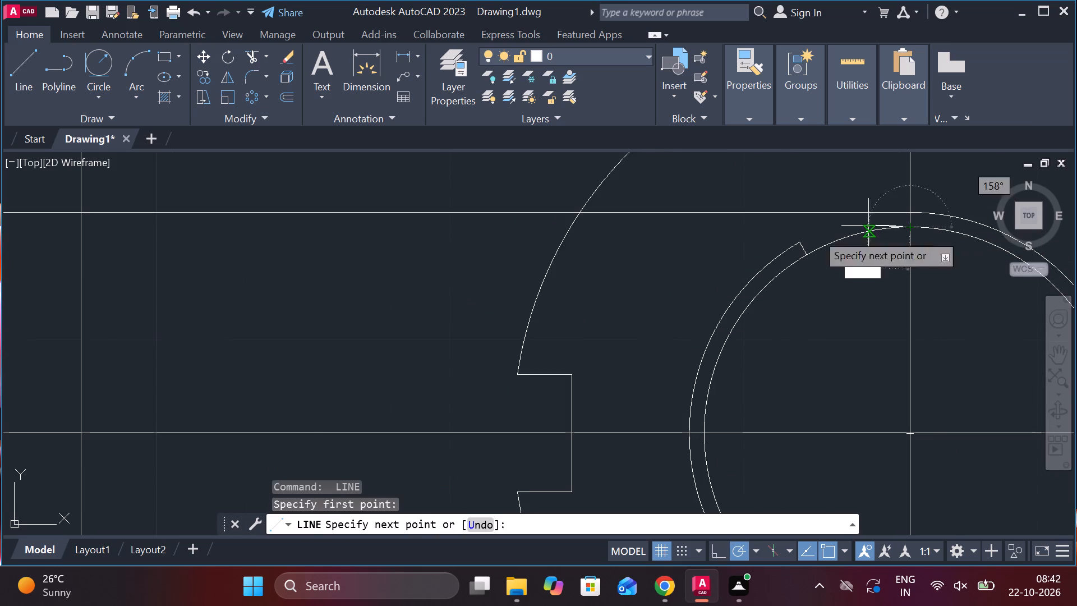
{"action": "middle_click_drag", "start_coordinate": [268, 236], "coordinate": [386, 247]}
{"action": "scroll", "coordinate": [298, 247], "scroll_direction": "down", "scroll_amount": 2}
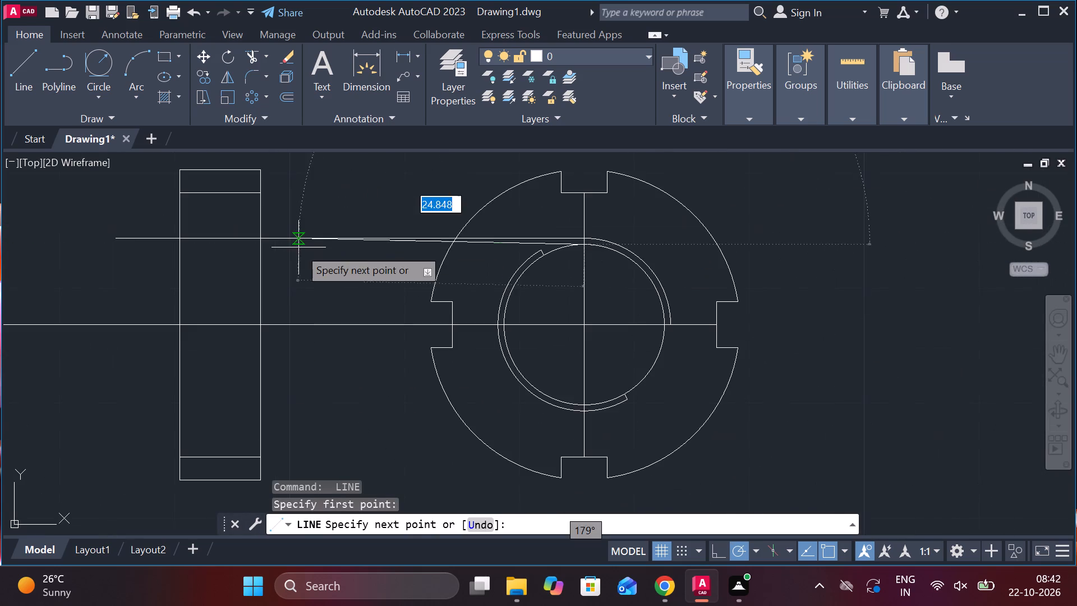
{"action": "middle_click_drag", "start_coordinate": [289, 250], "coordinate": [512, 277]}
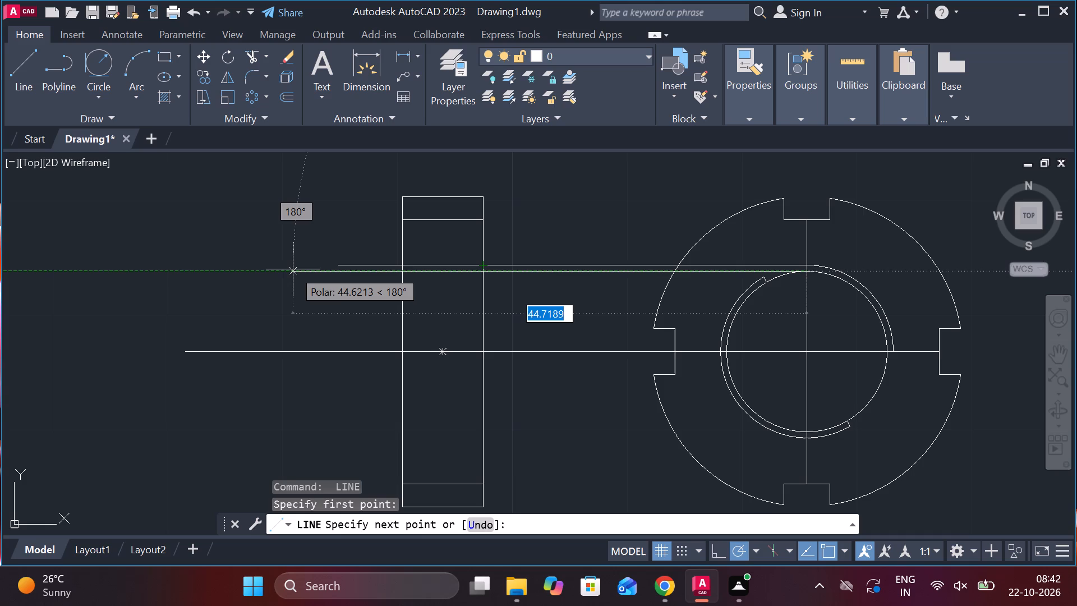
{"action": "left_click", "coordinate": [293, 269]}
{"action": "key", "text": "Escape"}
Trim the two bore projection lines outside the side-view rectangle, on its far side and in the gap before the notched circle.
{"action": "type", "text": "TR"}
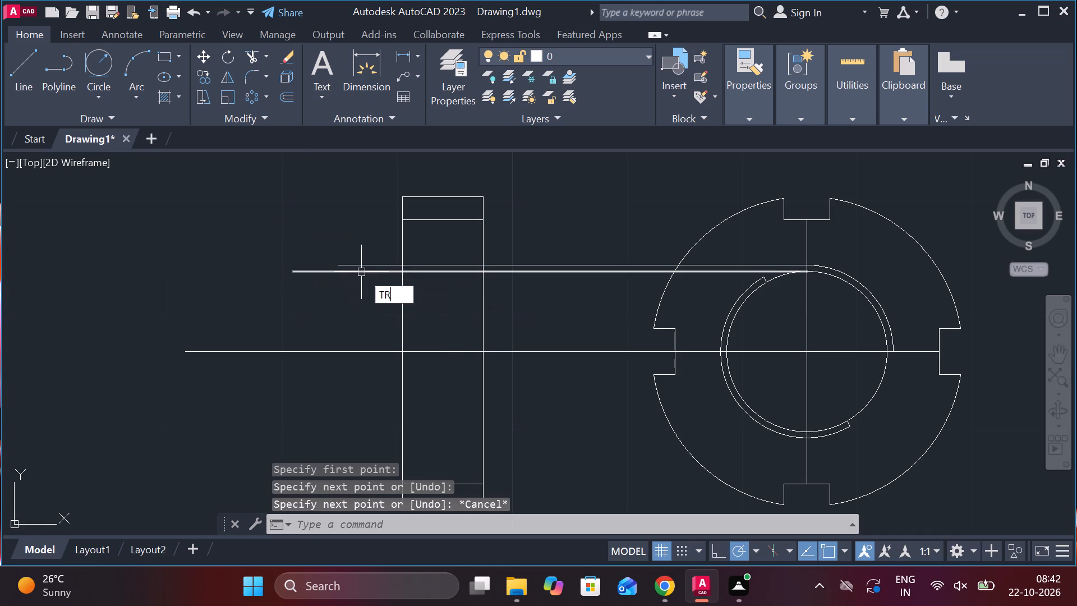
{"action": "key", "text": "space"}
{"action": "left_click_drag", "start_coordinate": [360, 245], "coordinate": [370, 320]}
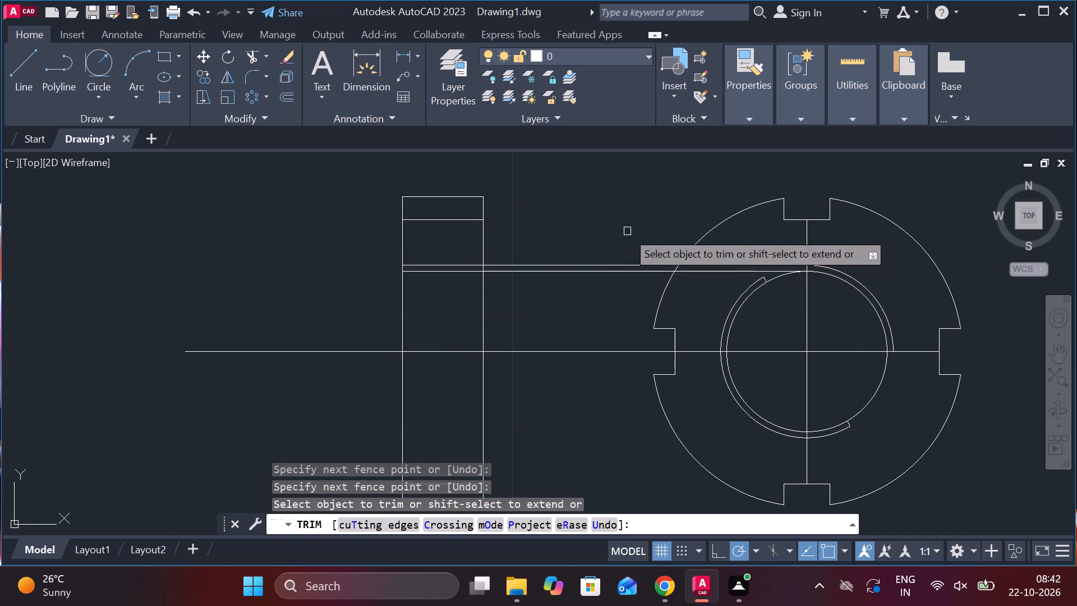
{"action": "left_click_drag", "start_coordinate": [625, 231], "coordinate": [609, 309]}
{"action": "key", "text": "Escape"}
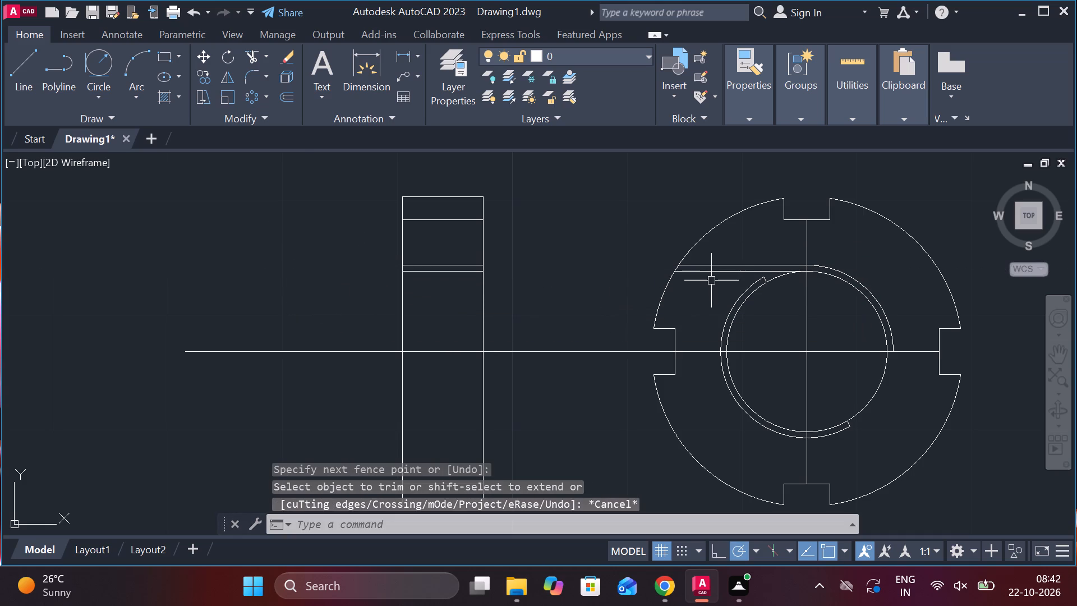
Erase the two leftover projection segments inside the notched front view.
{"action": "left_click", "coordinate": [706, 274]}
{"action": "left_click", "coordinate": [710, 263]}
{"action": "type", "text": "E"}
{"action": "key", "text": "space"}
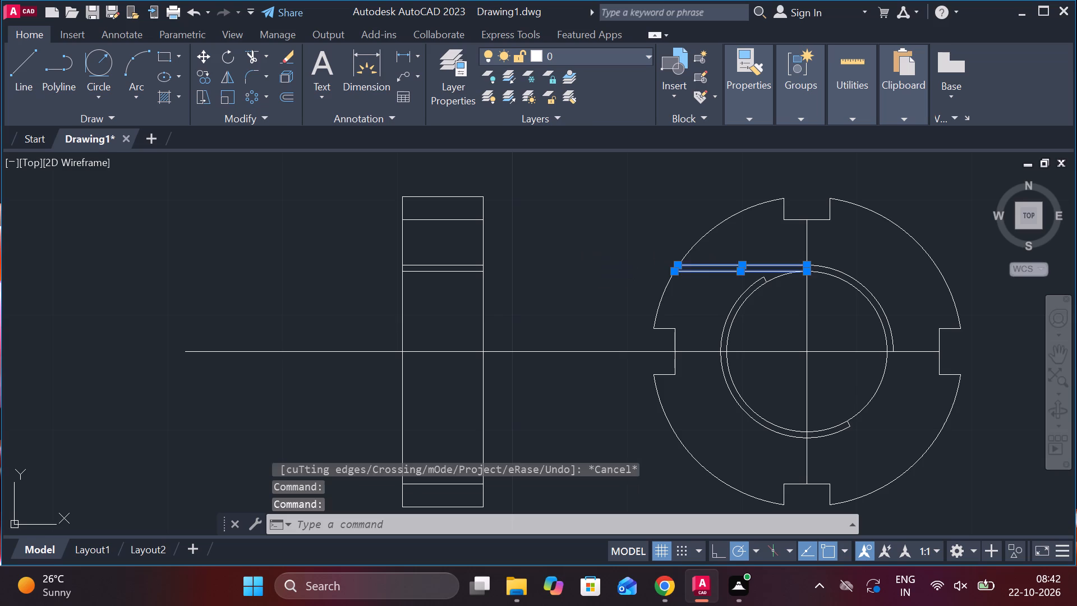
Mirror the side view's two bore lines about the horizontal centre line, keeping the originals.
{"action": "left_click", "coordinate": [452, 301]}
{"action": "left_click", "coordinate": [438, 245]}
{"action": "type", "text": "MI"}
{"action": "key", "text": "Return"}
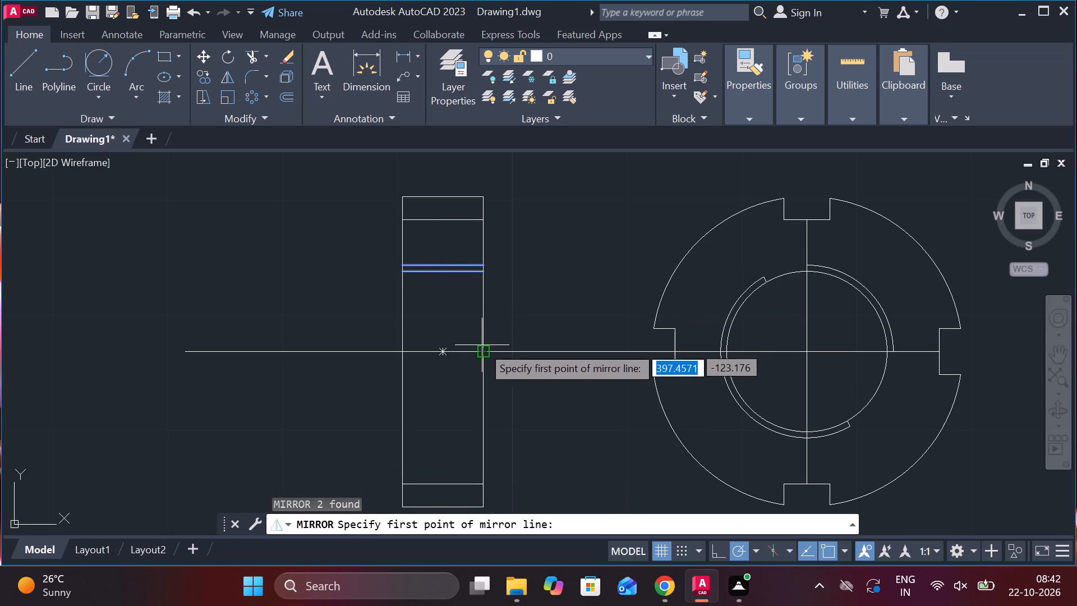
{"action": "left_click", "coordinate": [482, 350]}
{"action": "left_click", "coordinate": [674, 355]}
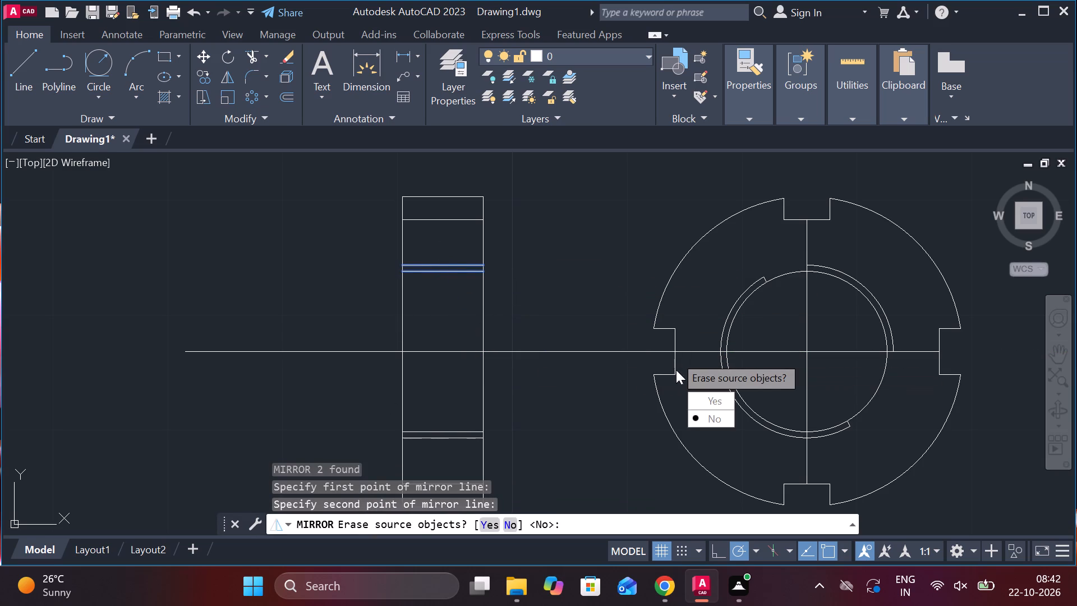
{"action": "left_click_drag", "start_coordinate": [694, 412], "coordinate": [674, 355]}
Shorten the horizontal centre line by about 12 beyond the side view and extend its other end past the notched circle.
{"action": "middle_click_drag", "start_coordinate": [545, 387], "coordinate": [569, 273]}
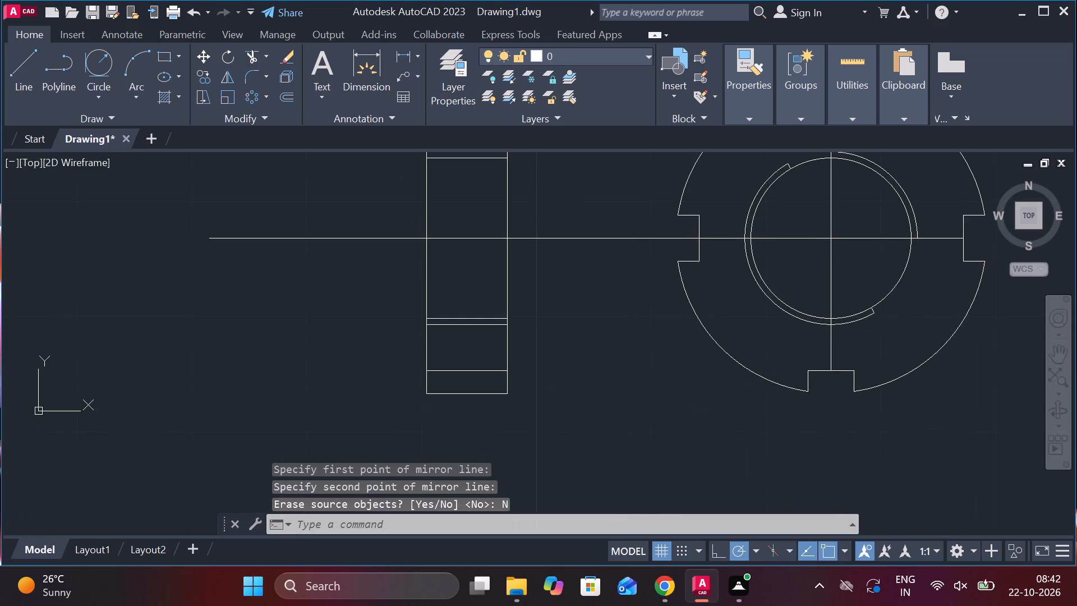
{"action": "scroll", "coordinate": [565, 276], "scroll_direction": "down", "scroll_amount": 2}
{"action": "scroll", "coordinate": [470, 322], "scroll_direction": "up", "scroll_amount": 1}
{"action": "middle_click_drag", "start_coordinate": [434, 287], "coordinate": [450, 334]}
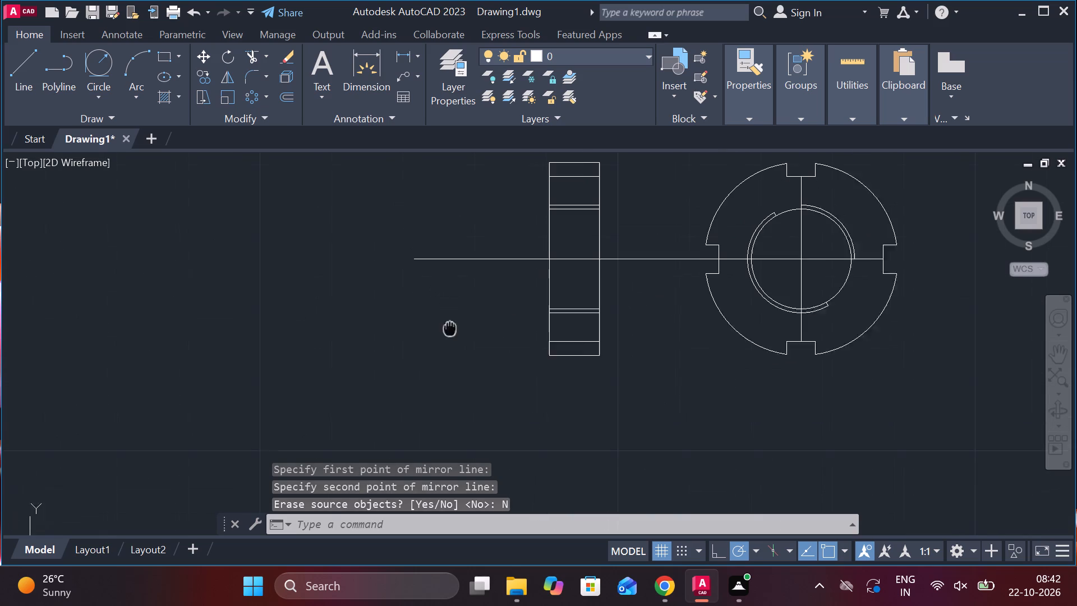
{"action": "middle_click_drag", "start_coordinate": [450, 334], "coordinate": [450, 337]}
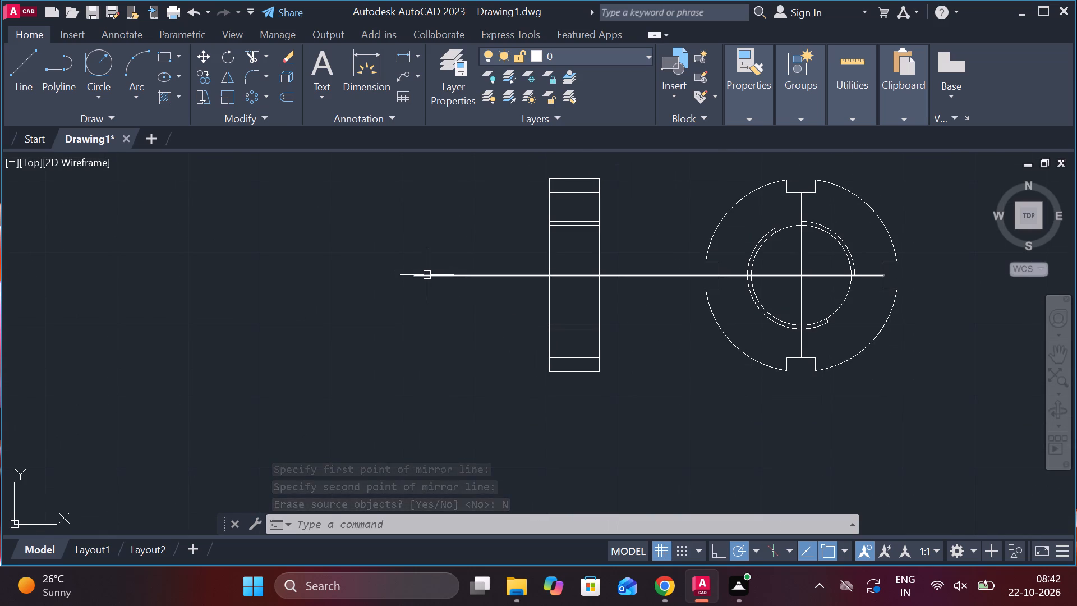
{"action": "left_click", "coordinate": [427, 275]}
{"action": "left_click", "coordinate": [415, 273]}
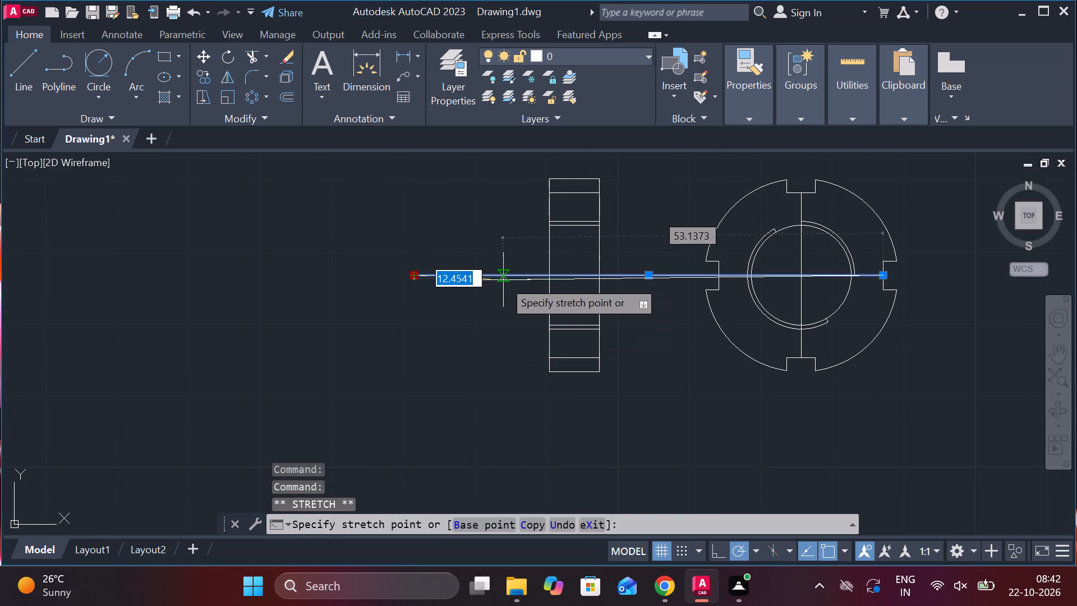
{"action": "left_click", "coordinate": [500, 273]}
{"action": "key", "text": "Escape"}
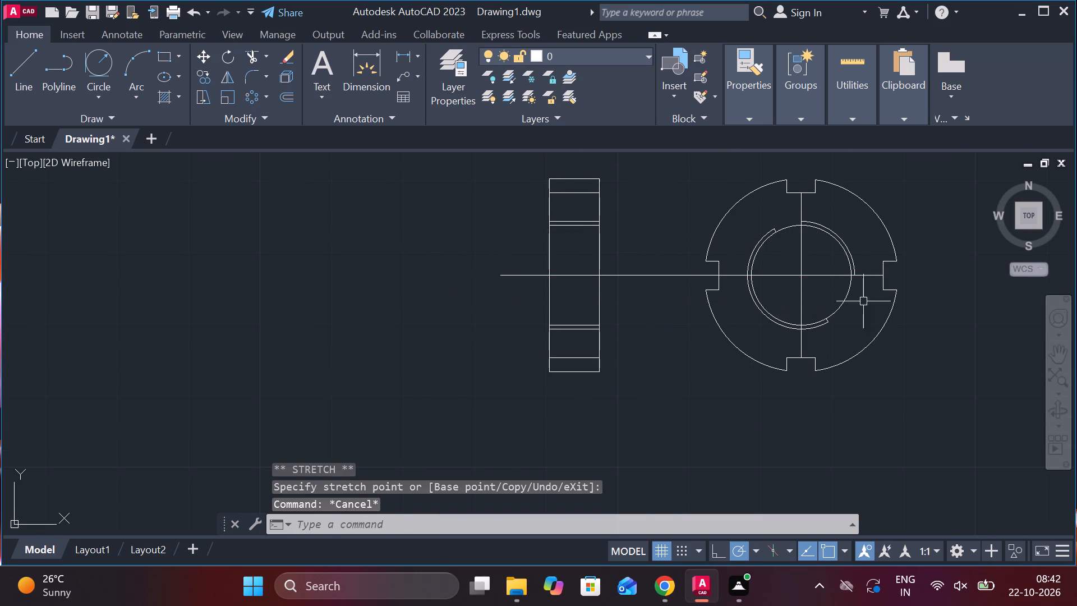
{"action": "left_click", "coordinate": [875, 277]}
{"action": "left_click", "coordinate": [883, 275]}
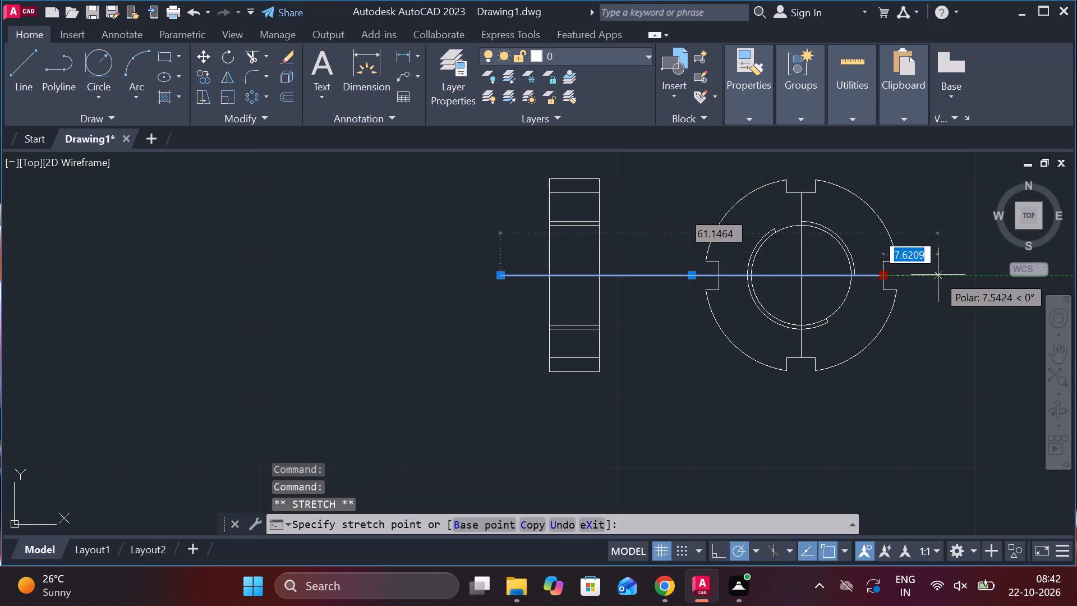
{"action": "left_click", "coordinate": [947, 276]}
{"action": "key", "text": "Escape"}
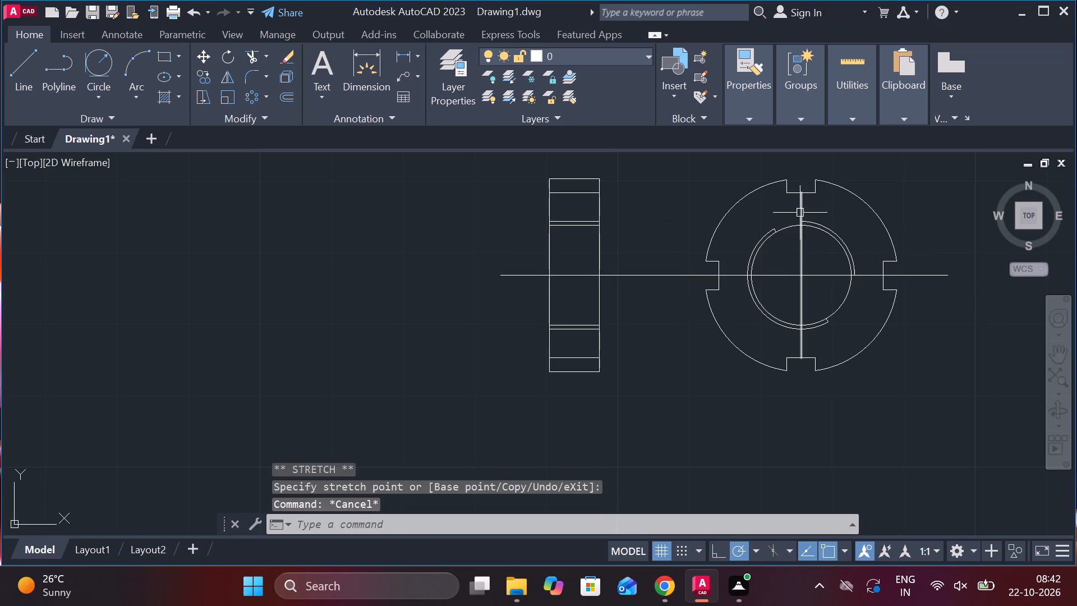
Extend both ends of the front view's vertical centre line beyond the upper and lower notches.
{"action": "left_click", "coordinate": [800, 213]}
{"action": "left_click", "coordinate": [802, 194]}
{"action": "left_click", "coordinate": [802, 154]}
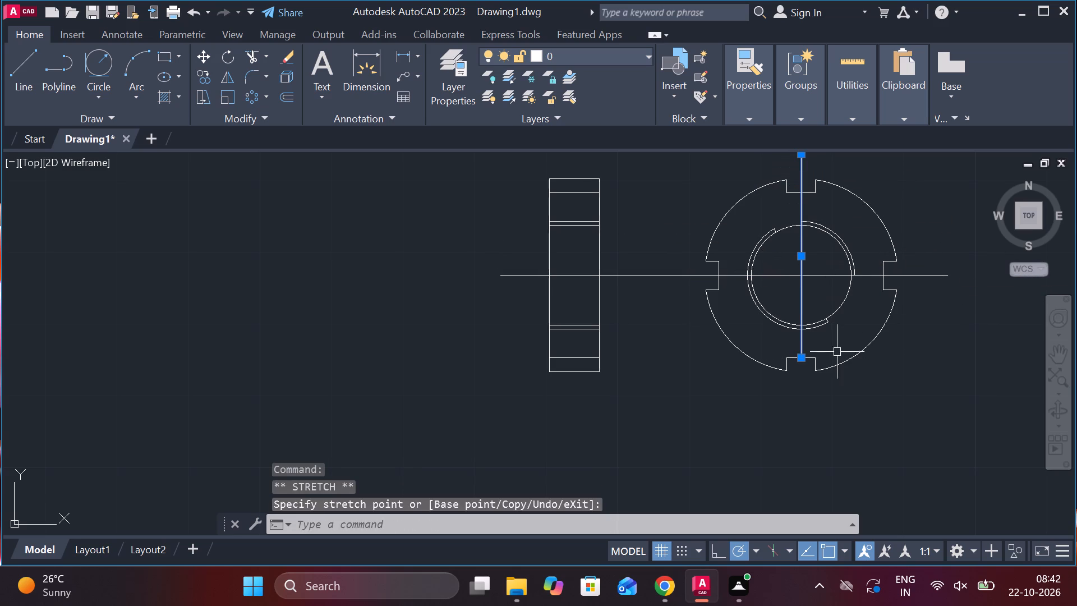
{"action": "left_click", "coordinate": [802, 355]}
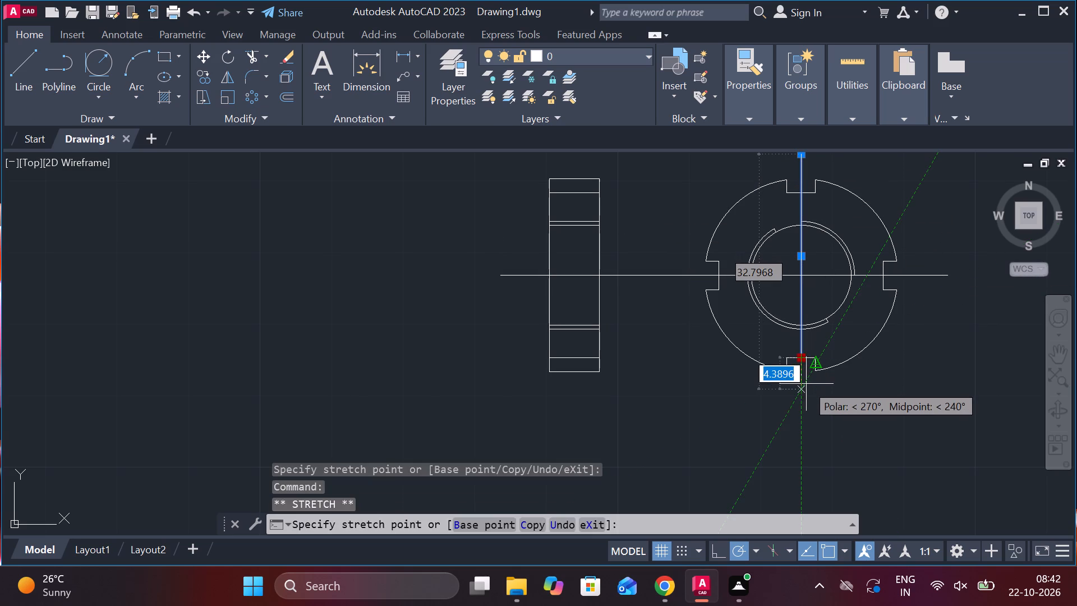
{"action": "left_click", "coordinate": [806, 391]}
{"action": "key", "text": "Escape"}
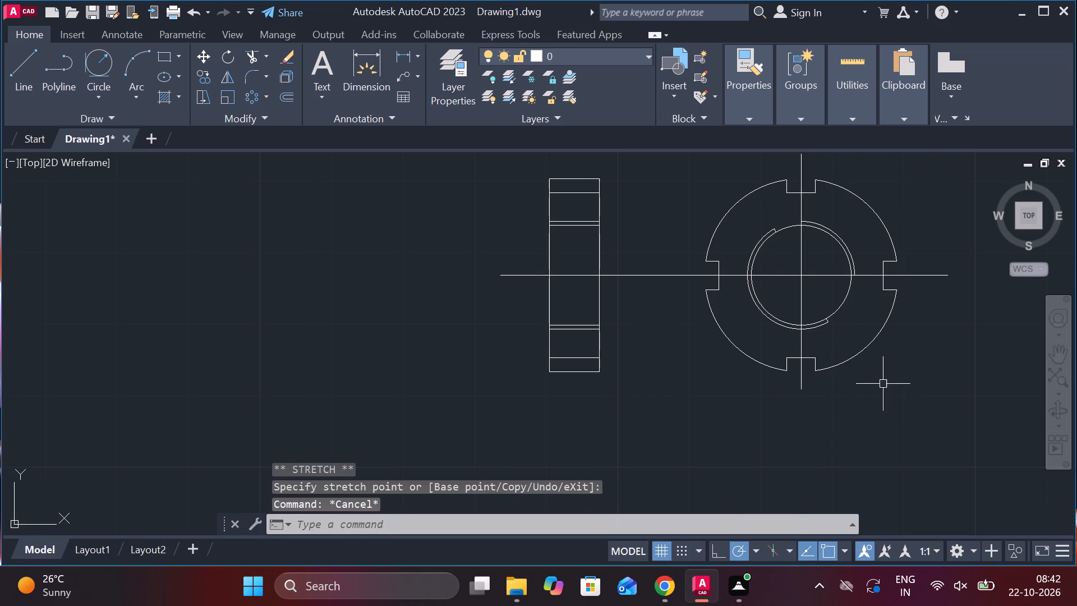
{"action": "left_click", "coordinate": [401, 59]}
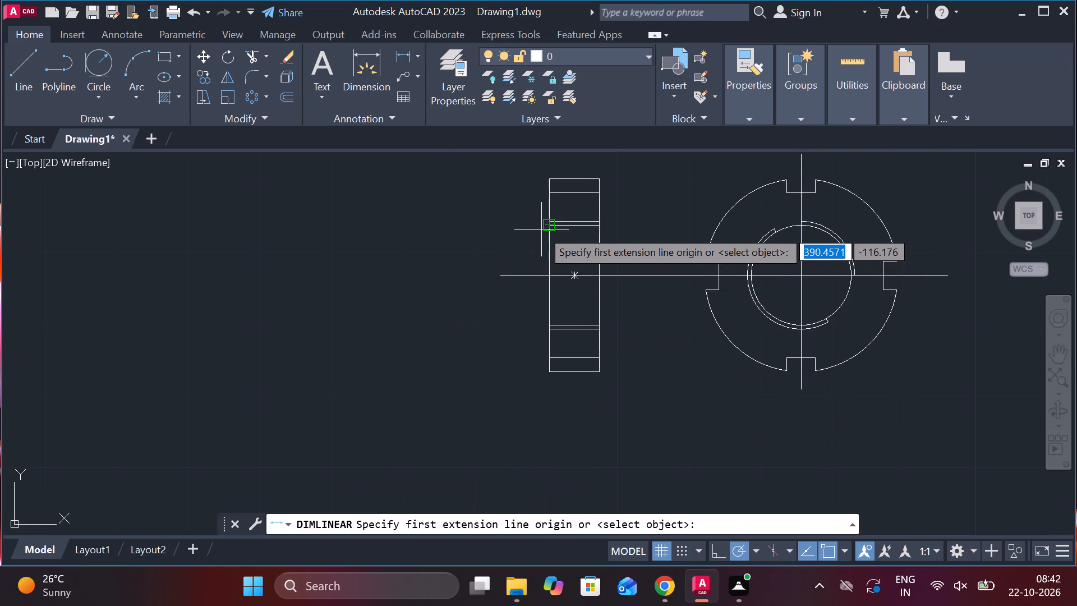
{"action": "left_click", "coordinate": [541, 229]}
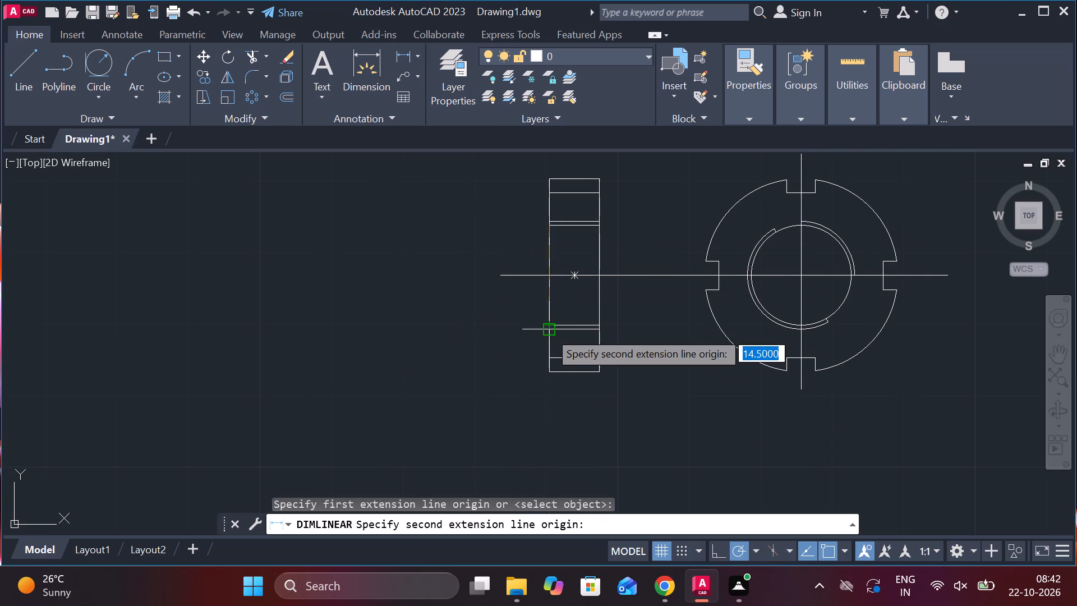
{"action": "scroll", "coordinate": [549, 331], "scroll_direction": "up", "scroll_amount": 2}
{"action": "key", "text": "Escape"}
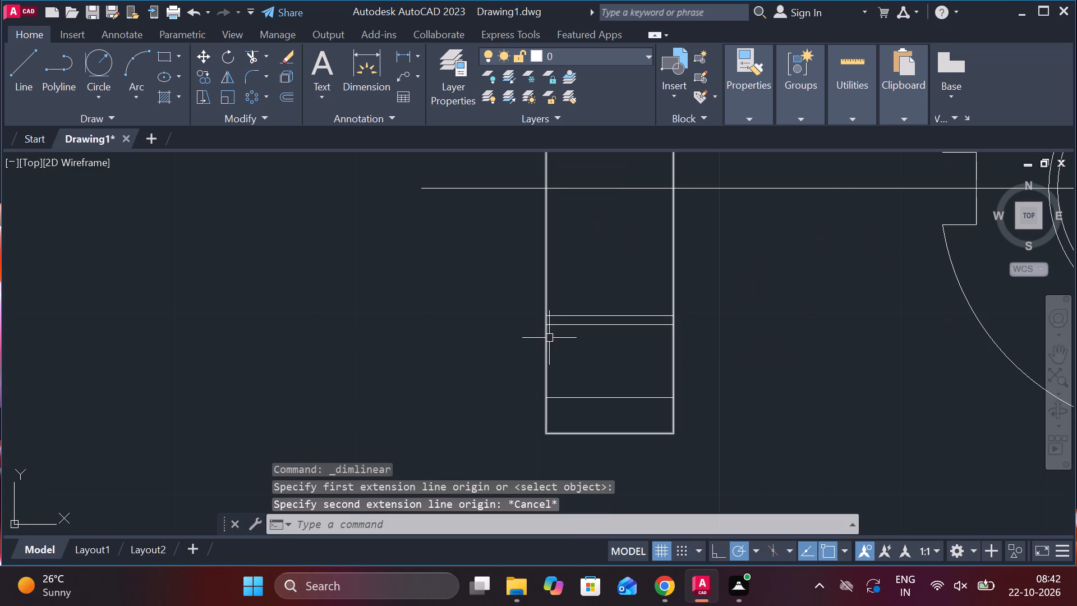
Add a vertical linear dimension between the outer bore lines, on the side view's far side from the front view.
{"action": "key", "text": "space"}
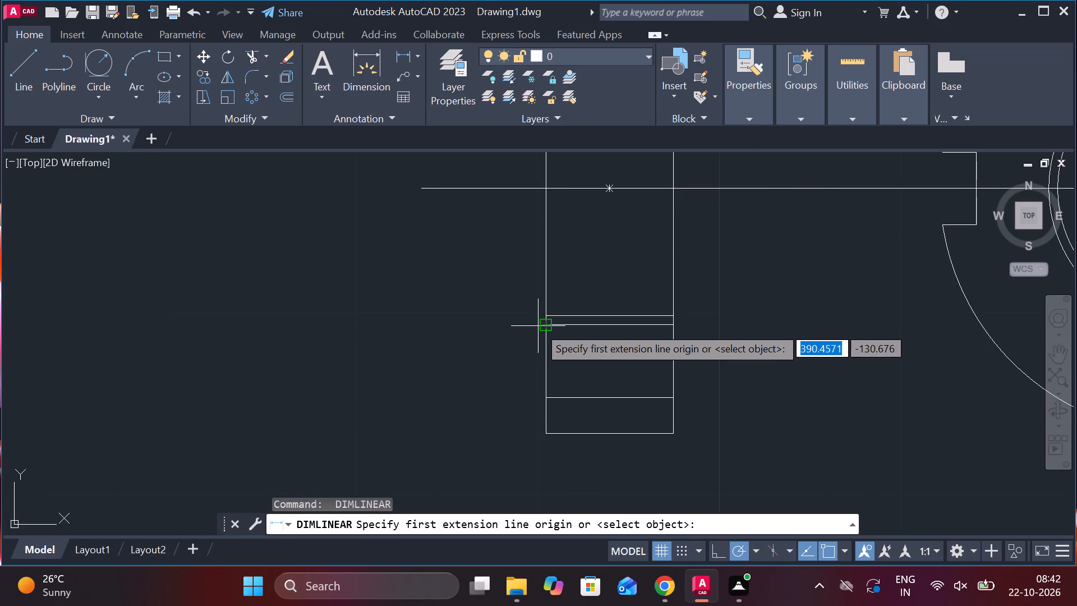
{"action": "left_click", "coordinate": [541, 326]}
{"action": "scroll", "coordinate": [537, 311], "scroll_direction": "down", "scroll_amount": 3}
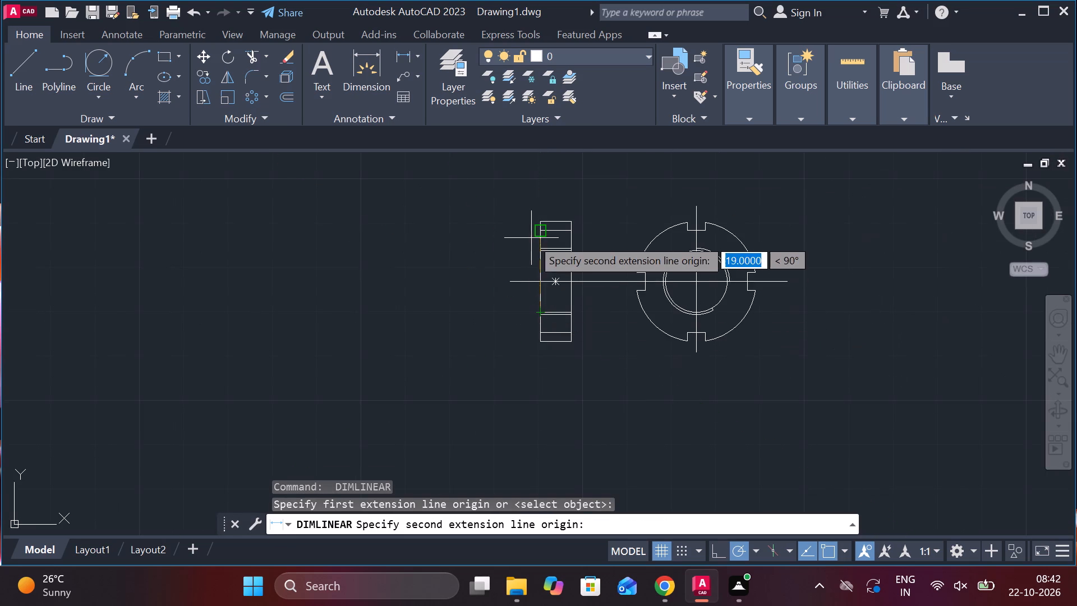
{"action": "scroll", "coordinate": [531, 238], "scroll_direction": "up", "scroll_amount": 3}
{"action": "left_click", "coordinate": [559, 274]}
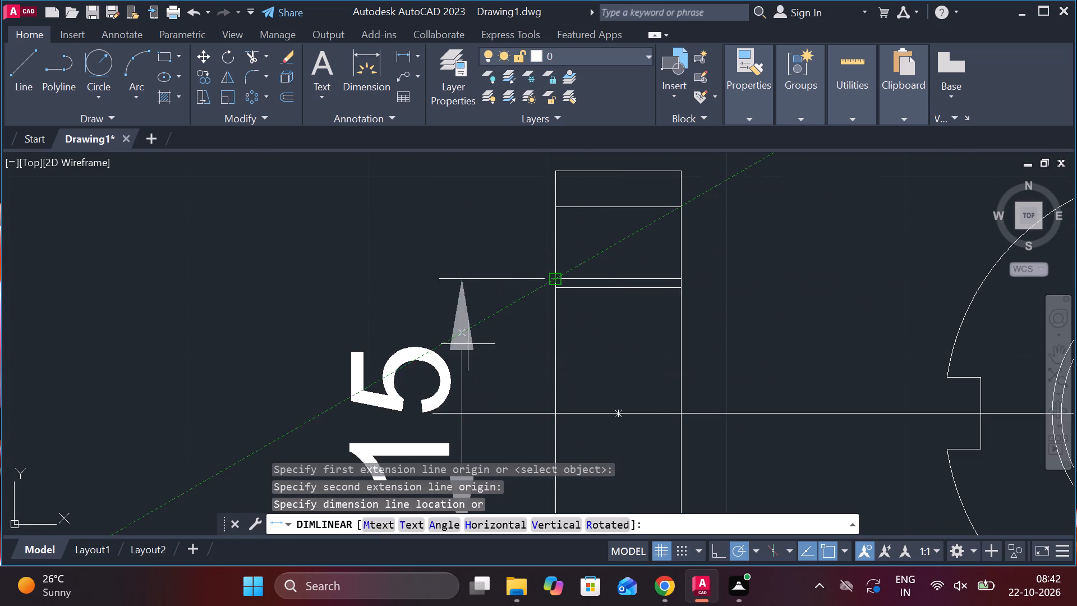
{"action": "scroll", "coordinate": [468, 344], "scroll_direction": "down", "scroll_amount": 2}
{"action": "middle_click_drag", "start_coordinate": [464, 352], "coordinate": [450, 353]}
{"action": "left_click", "coordinate": [421, 357]}
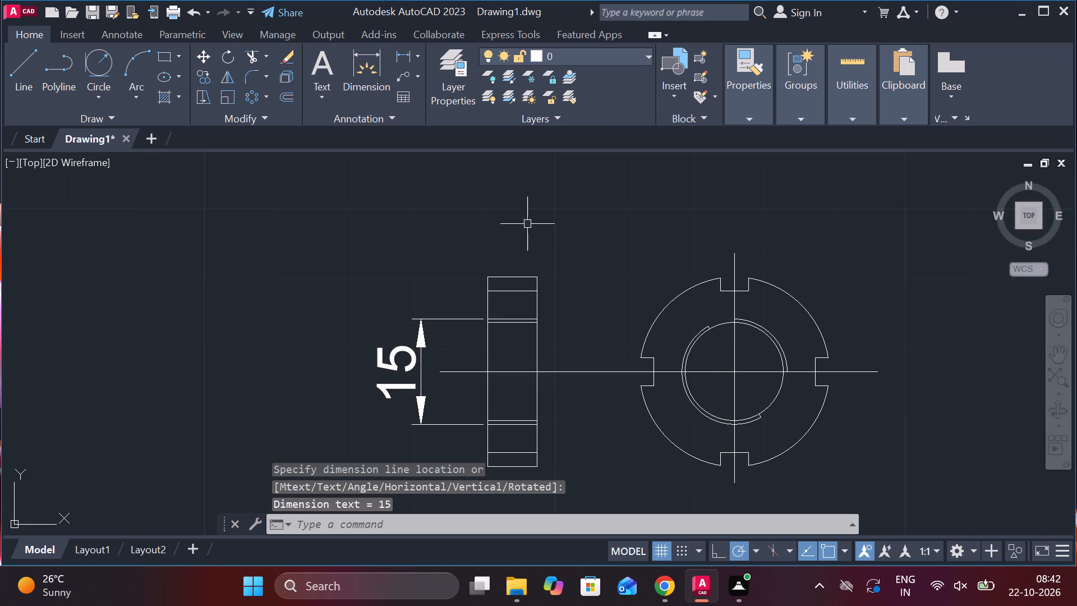
Dimension the side view's width above it and its full height in the gap between the two views.
{"action": "key", "text": "space"}
{"action": "left_click", "coordinate": [488, 276]}
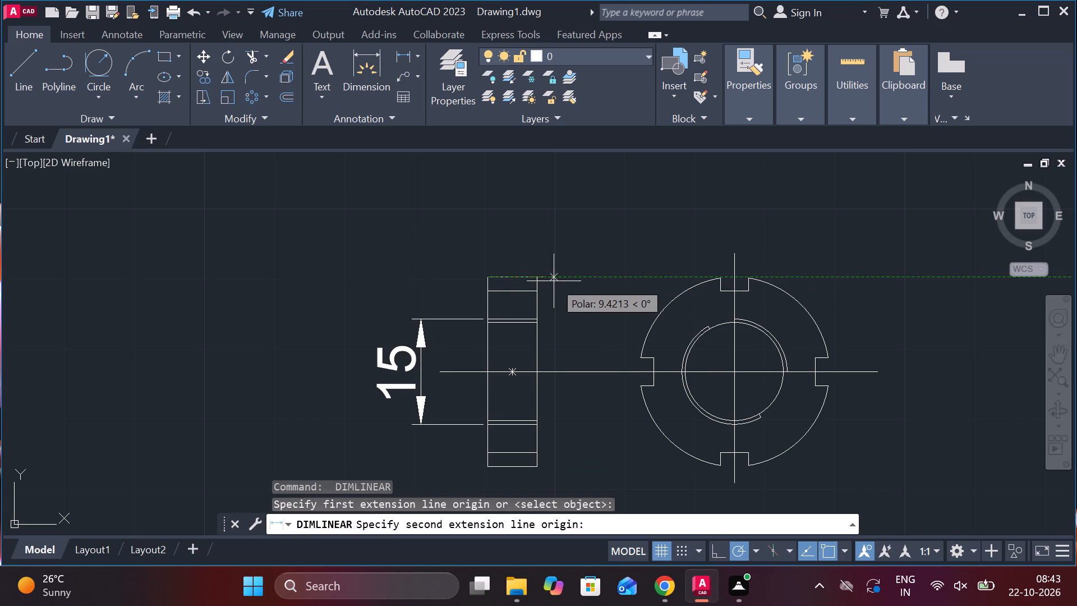
{"action": "left_click", "coordinate": [532, 279]}
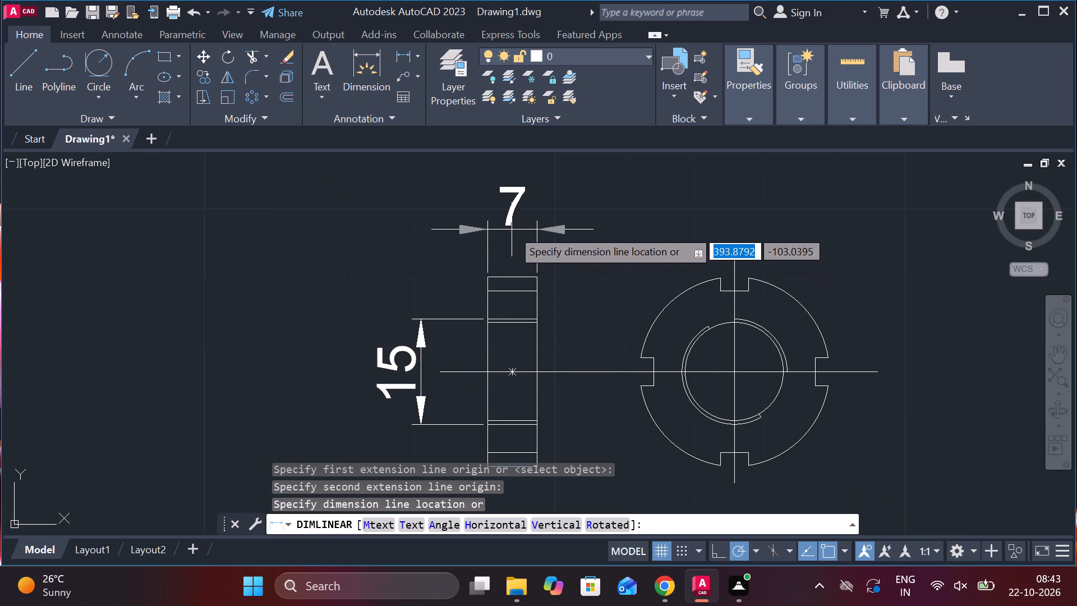
{"action": "left_click", "coordinate": [512, 229]}
{"action": "key", "text": "space"}
{"action": "left_click", "coordinate": [537, 278]}
{"action": "left_click", "coordinate": [540, 472]}
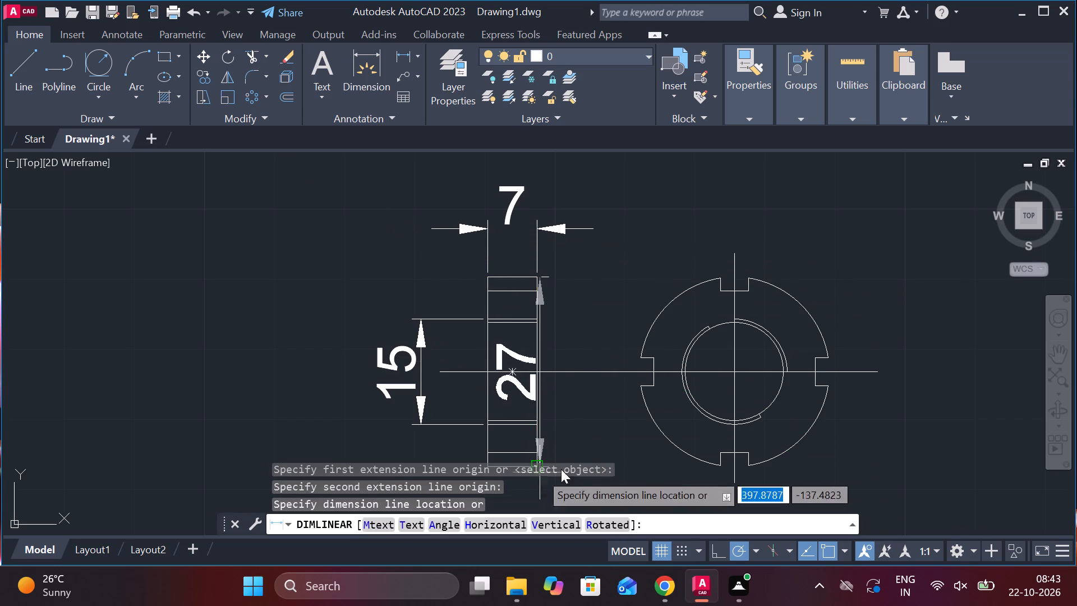
{"action": "left_click", "coordinate": [610, 447]}
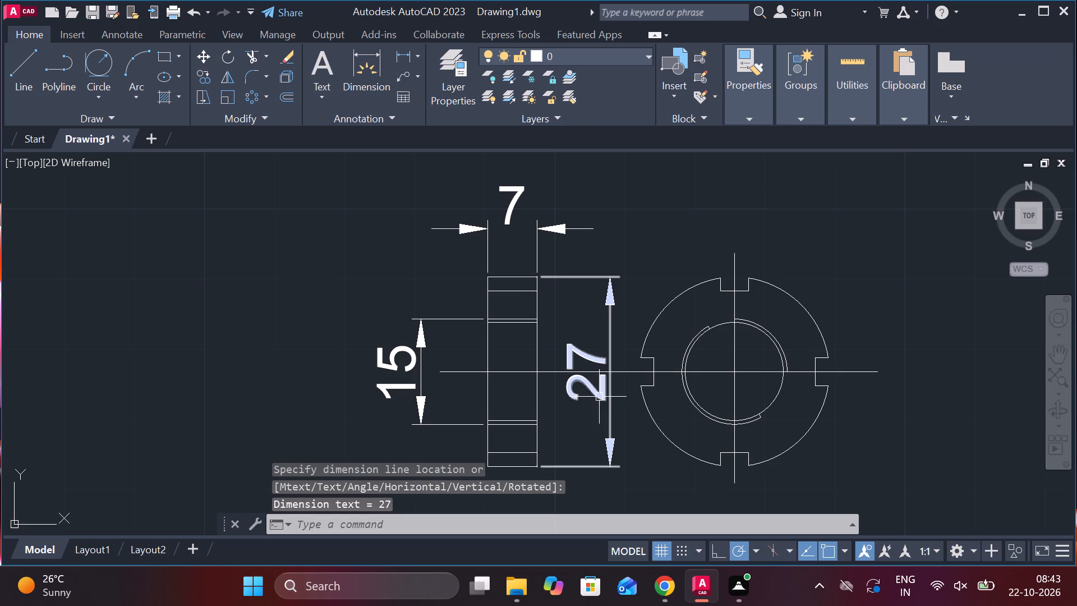
Add a diameter symbol before the side view's overall height dimension text, making it Ø27.
{"action": "double_click", "coordinate": [598, 396]}
{"action": "left_click", "coordinate": [712, 92]}
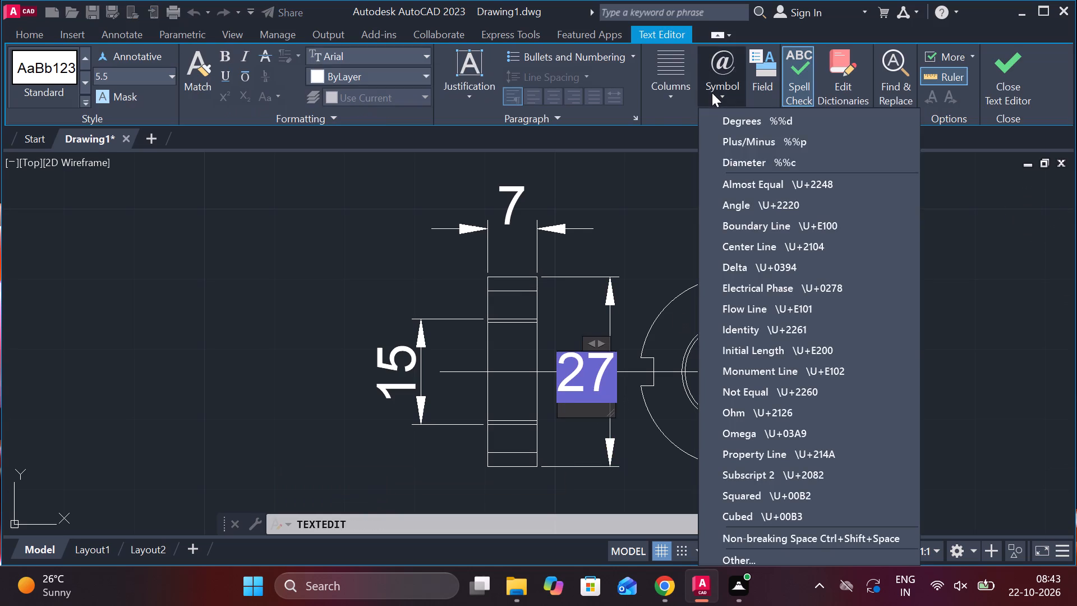
{"action": "left_click", "coordinate": [737, 163]}
{"action": "left_click", "coordinate": [1030, 48]}
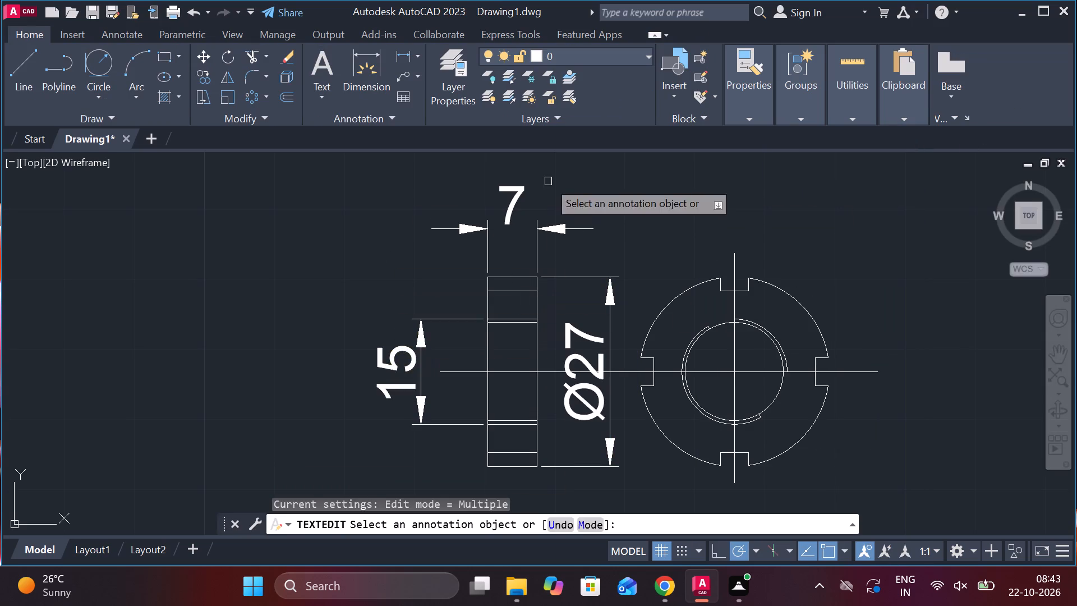
Prefix the side view's bore dimension text with M so that it reads M15.
{"action": "double_click", "coordinate": [396, 355]}
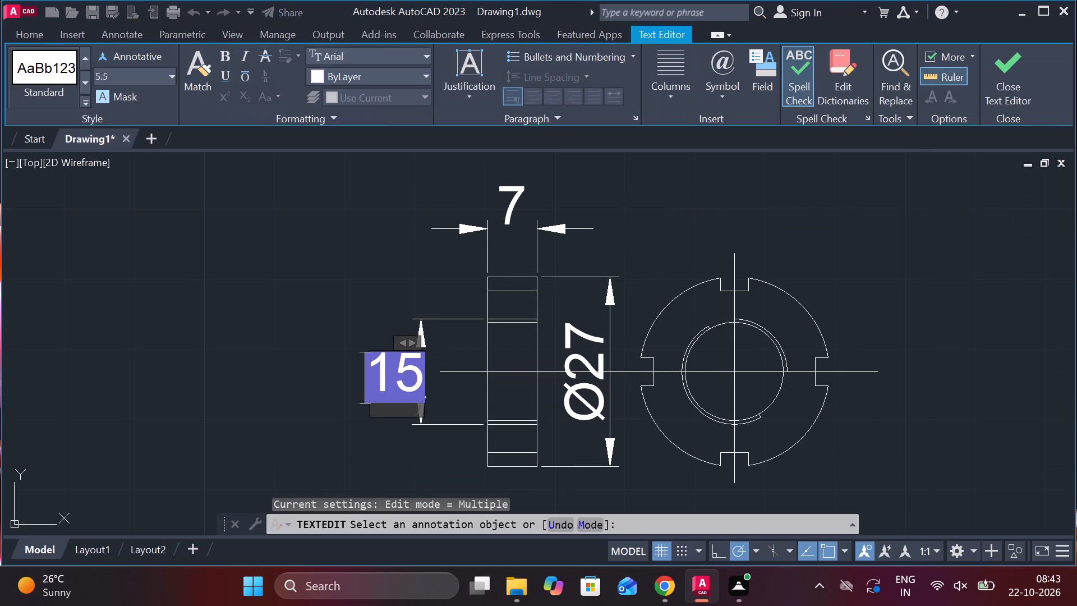
{"action": "key", "text": "m"}
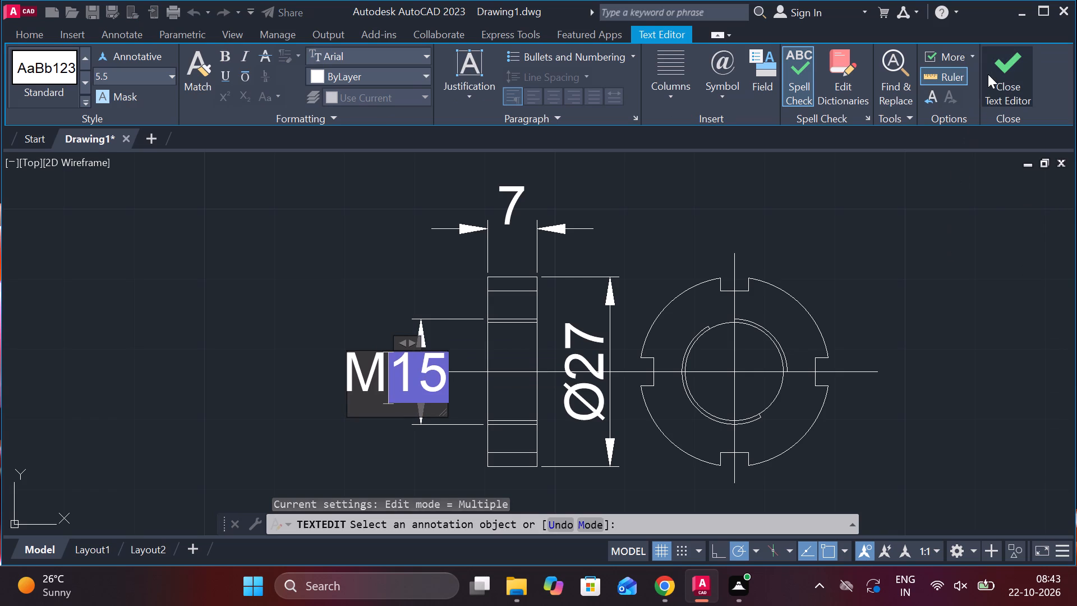
{"action": "left_click", "coordinate": [988, 74]}
{"action": "left_click", "coordinate": [421, 275]}
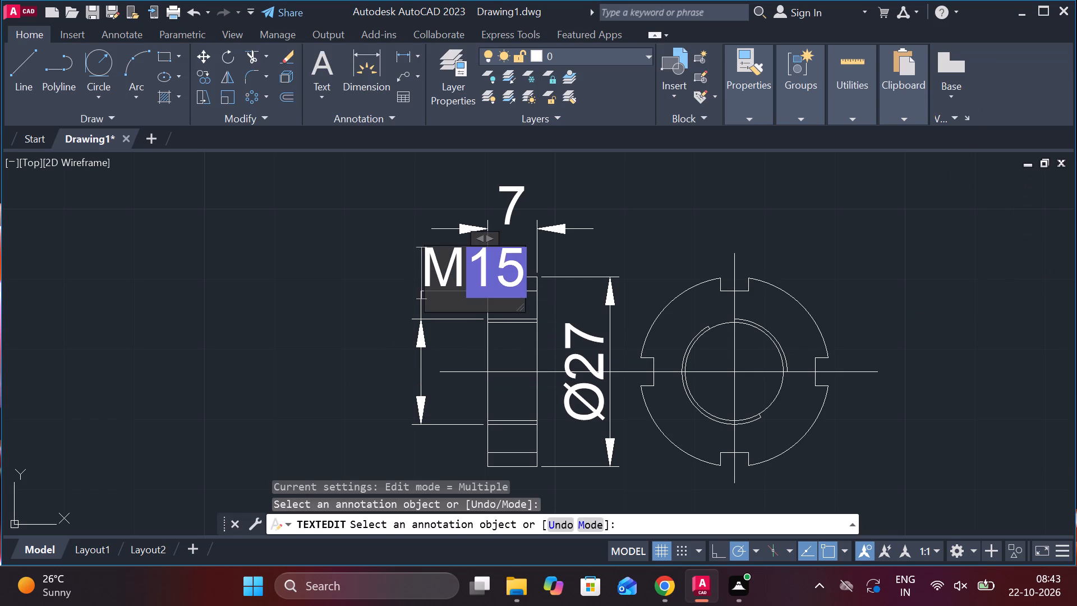
{"action": "key", "text": "Escape"}
{"action": "left_click", "coordinate": [446, 284]}
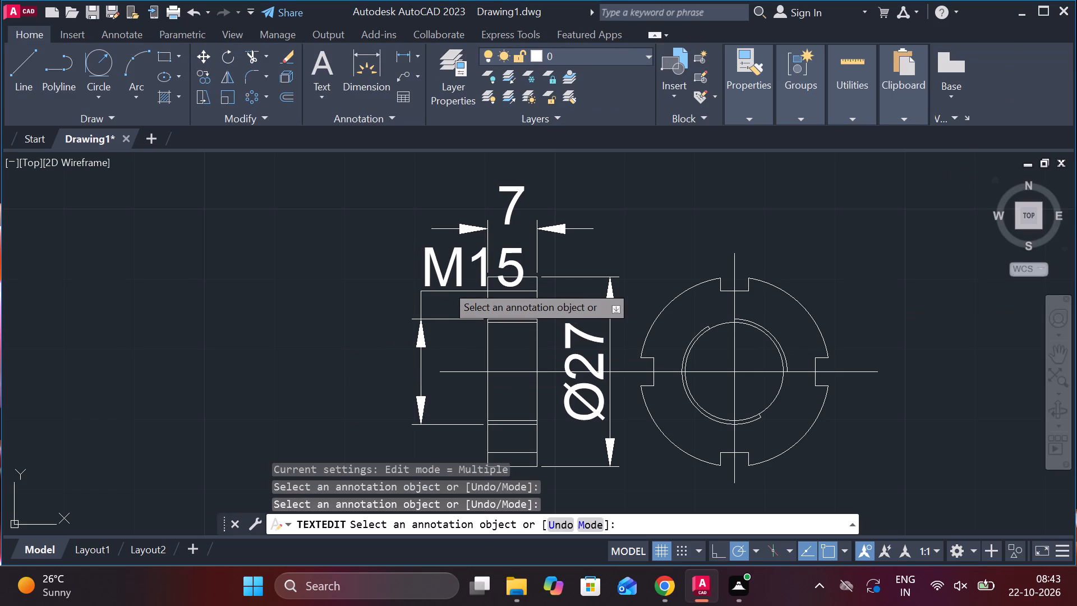
{"action": "key", "text": "Escape"}
{"action": "left_click", "coordinate": [420, 351]}
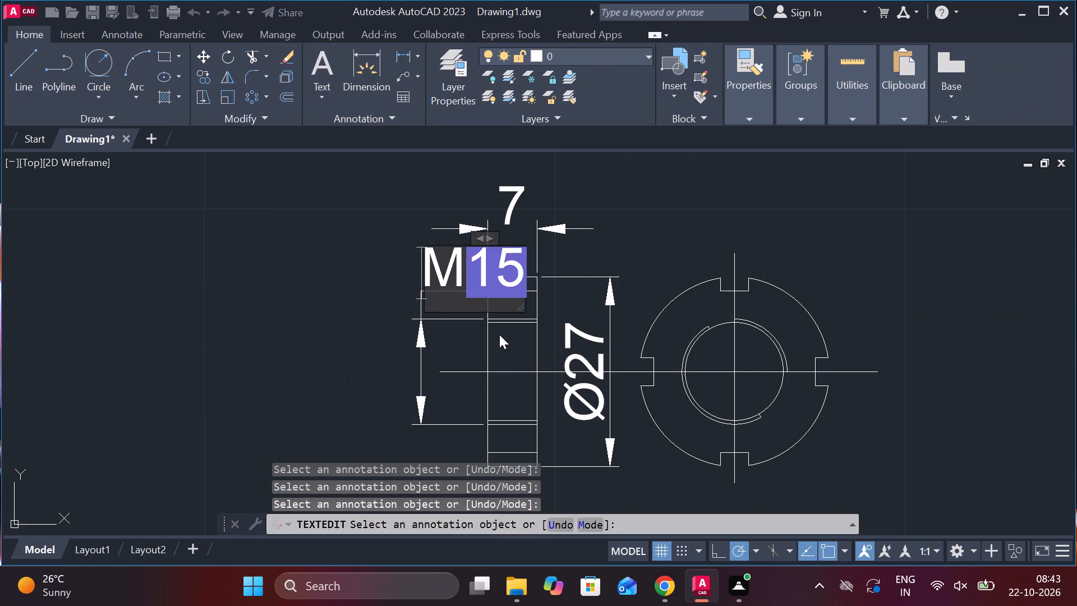
{"action": "key", "text": "Escape"}
{"action": "key", "text": "Escape"}
{"action": "key", "text": "Escape"}
{"action": "key", "text": "Escape"}
Reposition the side view's M15 bore dimension farther out from the view, with its text raised above the dimension line.
{"action": "left_click", "coordinate": [465, 259]}
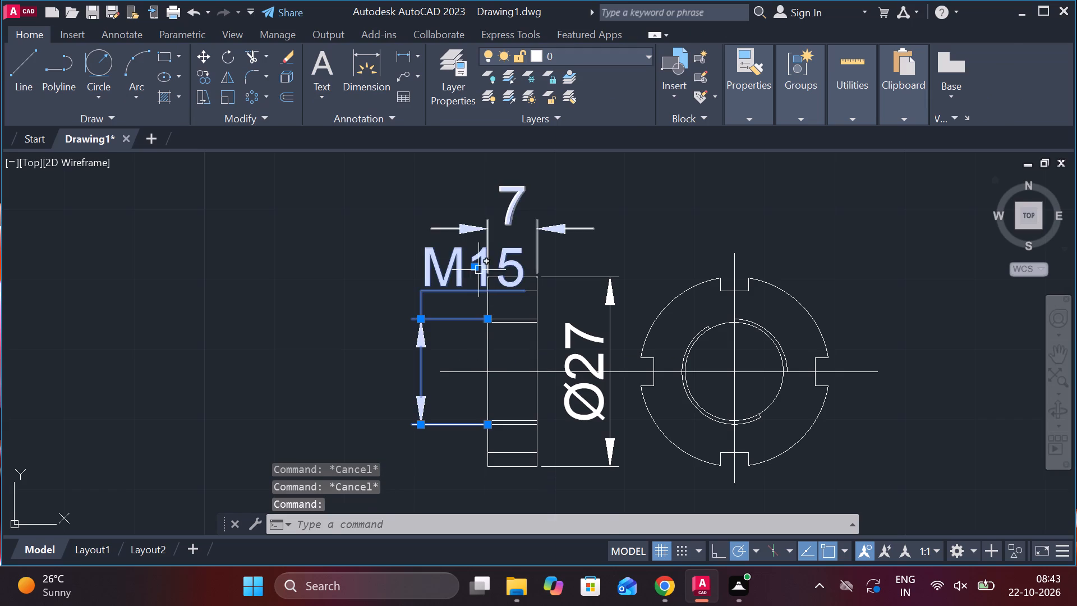
{"action": "left_click", "coordinate": [476, 268]}
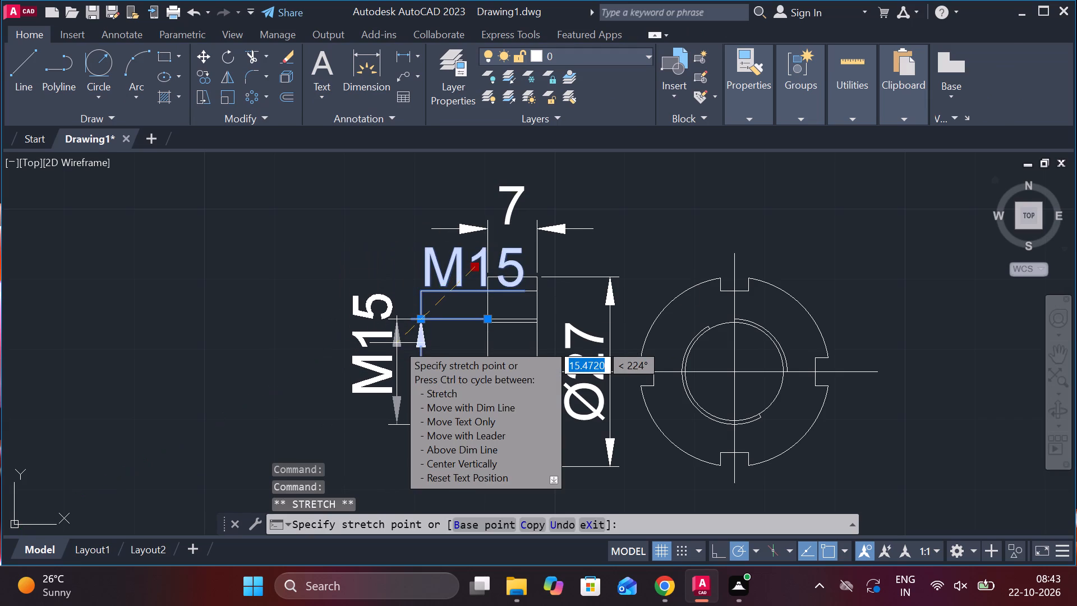
{"action": "left_click", "coordinate": [393, 342]}
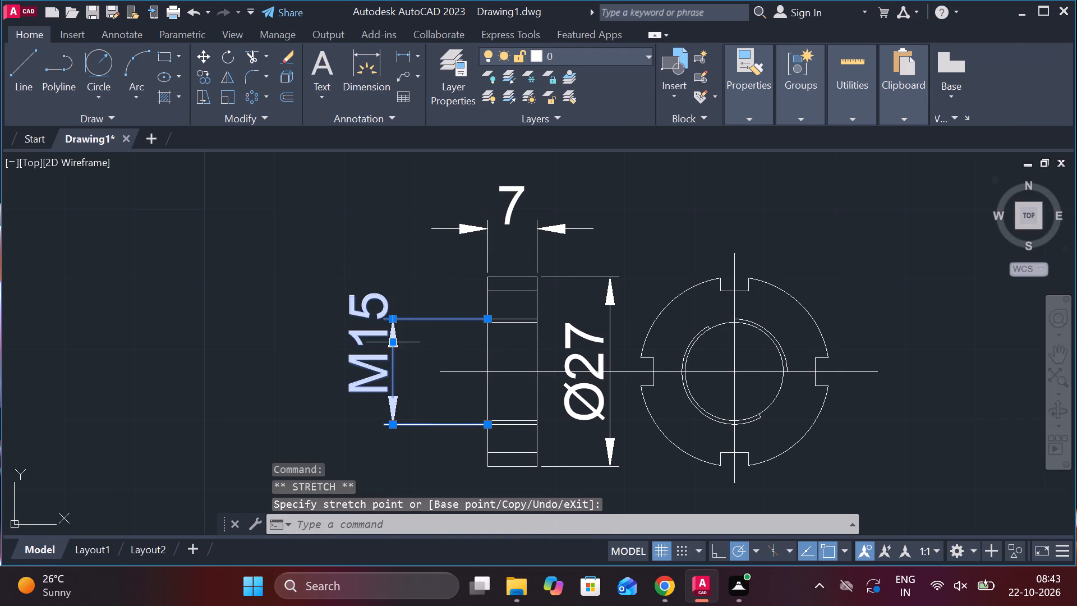
{"action": "left_click", "coordinate": [392, 346]}
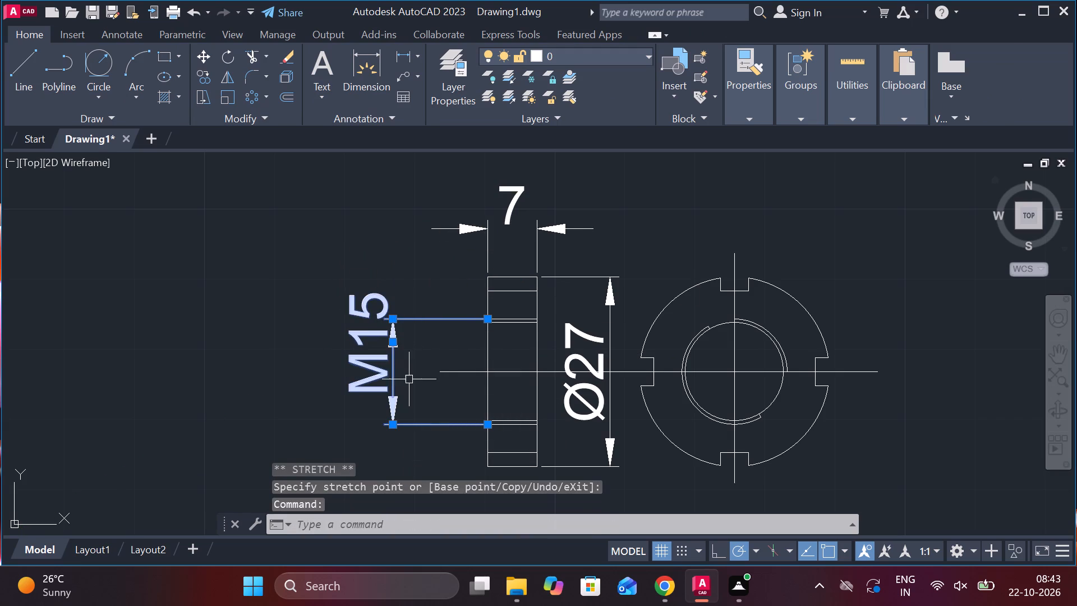
{"action": "left_click", "coordinate": [376, 343]}
{"action": "key", "text": "Escape"}
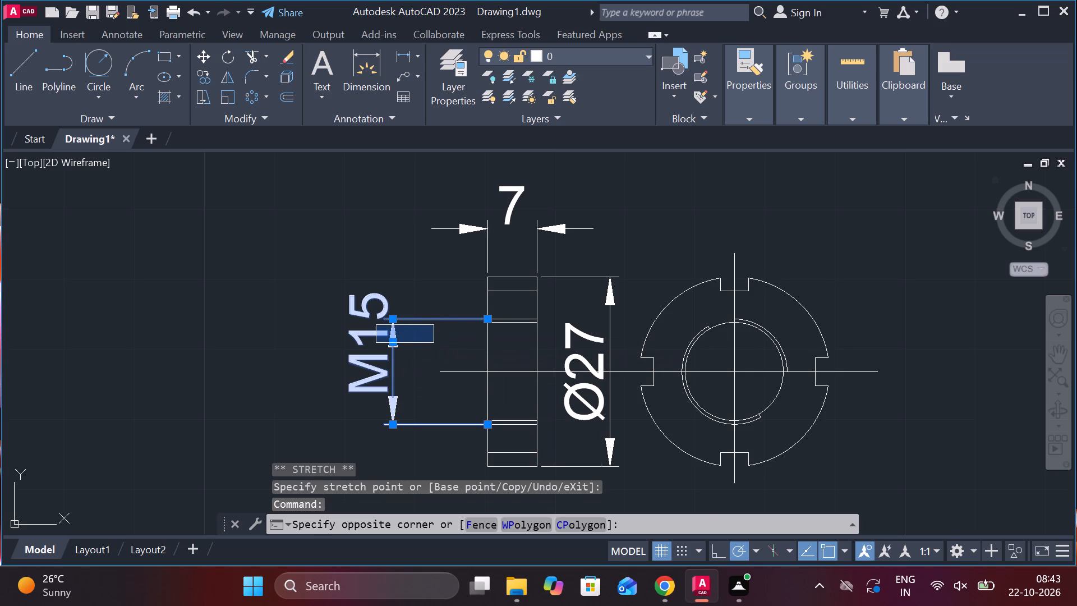
{"action": "key", "text": "Escape"}
{"action": "left_click", "coordinate": [346, 309]}
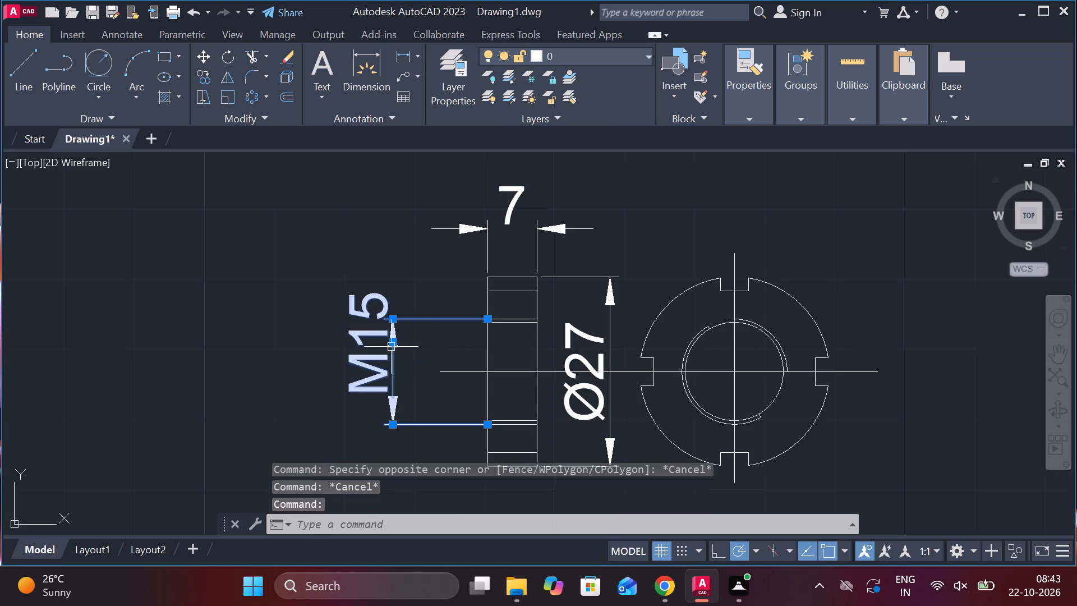
{"action": "left_click", "coordinate": [390, 342]}
{"action": "left_click", "coordinate": [398, 285]}
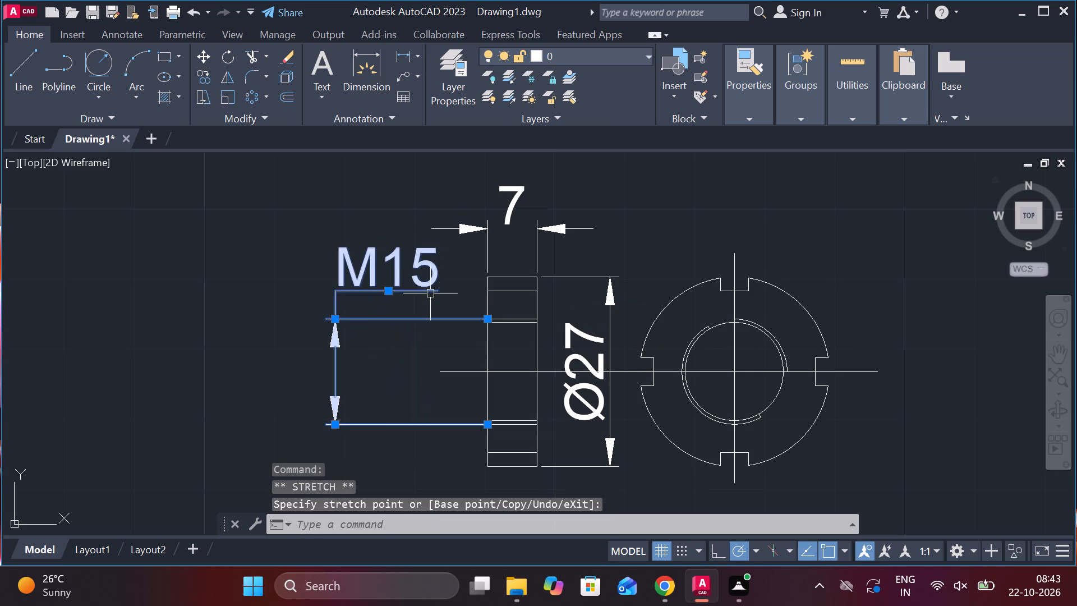
{"action": "key", "text": "Escape"}
Start an ANSI31 hatch in the side view's uppermost strip and set the hatch scale to 0.2.
{"action": "scroll", "coordinate": [480, 360], "scroll_direction": "down", "scroll_amount": 2}
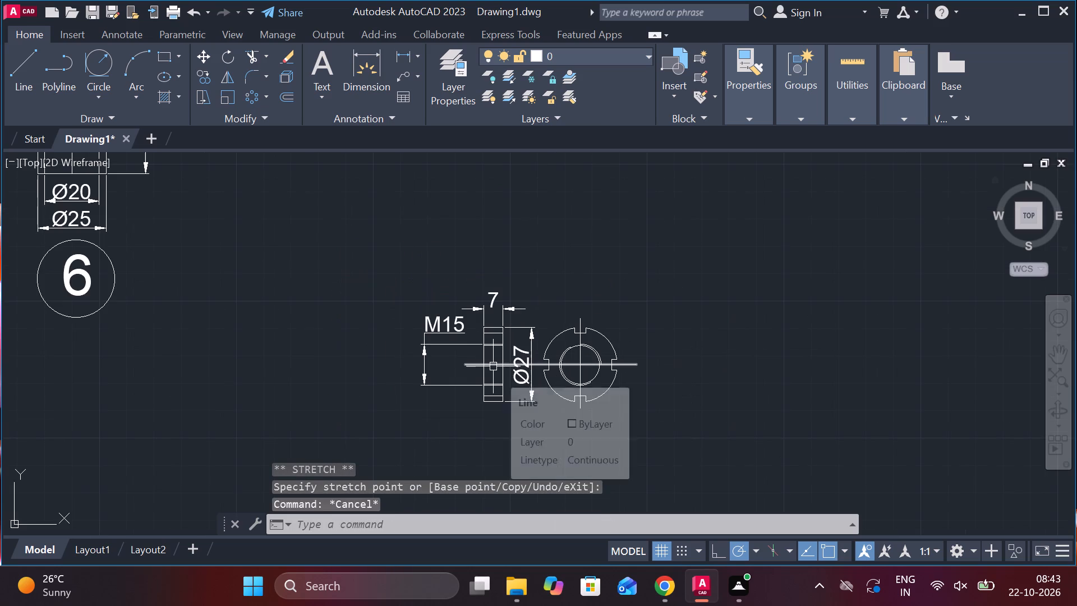
{"action": "scroll", "coordinate": [484, 370], "scroll_direction": "up", "scroll_amount": 1}
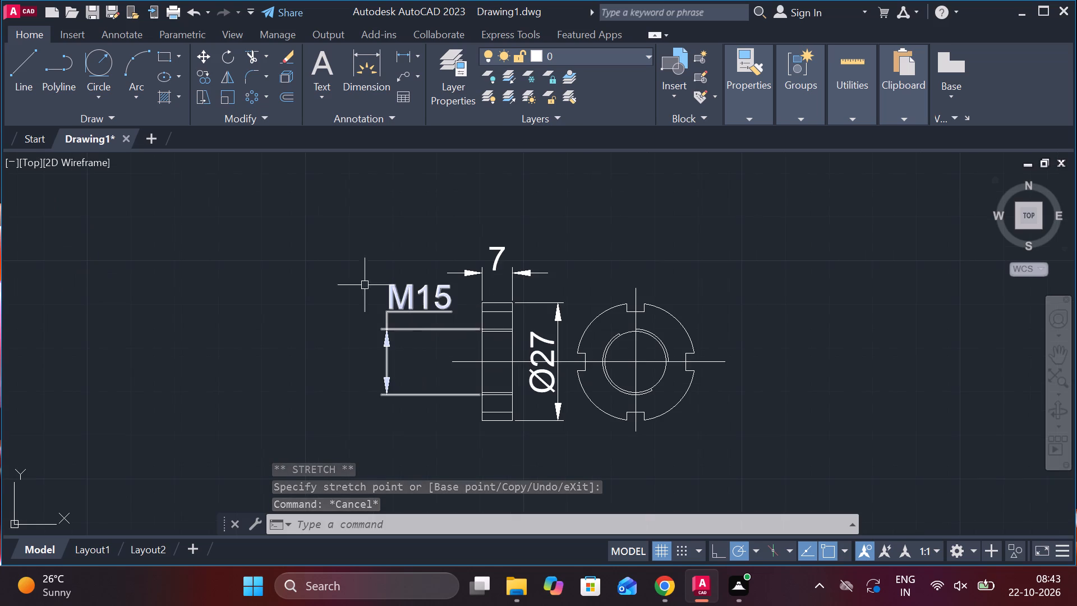
{"action": "left_click", "coordinate": [167, 93]}
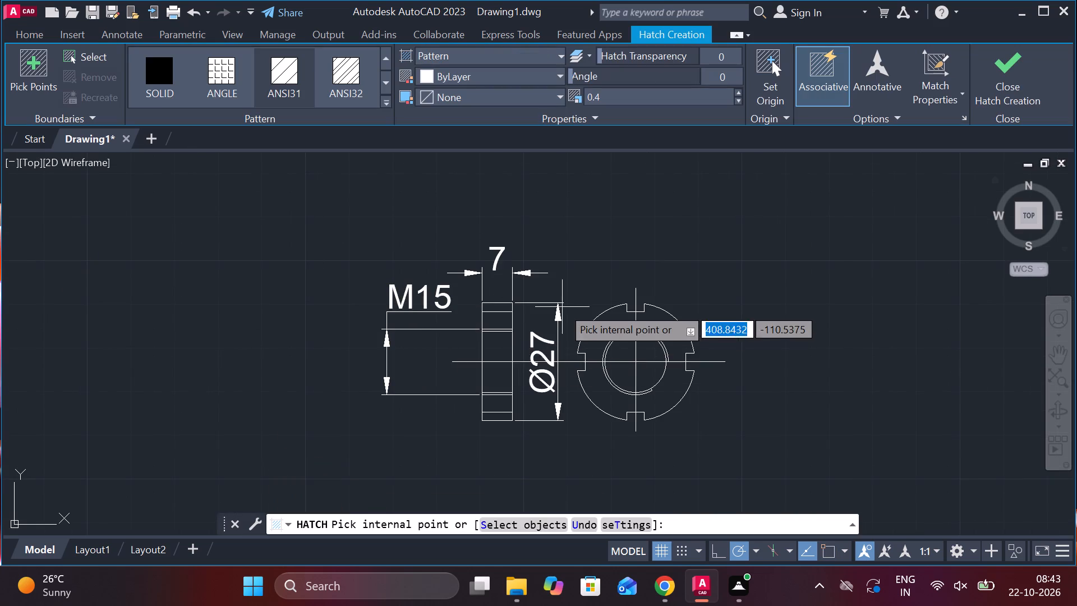
{"action": "scroll", "coordinate": [562, 307], "scroll_direction": "up", "scroll_amount": 3}
{"action": "left_click", "coordinate": [288, 300]}
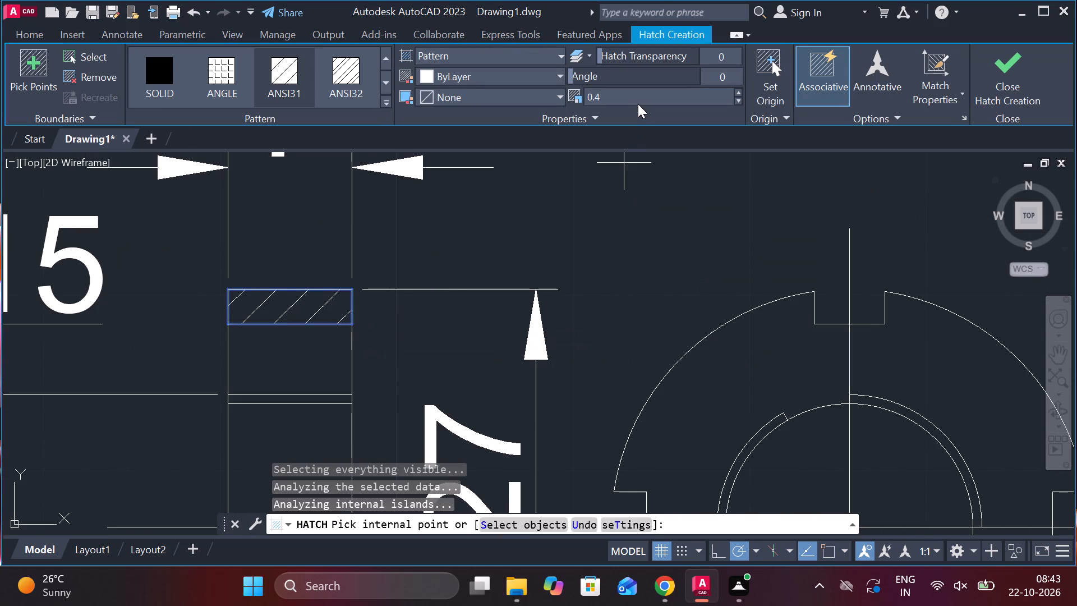
{"action": "left_click", "coordinate": [638, 104]}
{"action": "left_click", "coordinate": [618, 101]}
{"action": "key", "text": "period"}
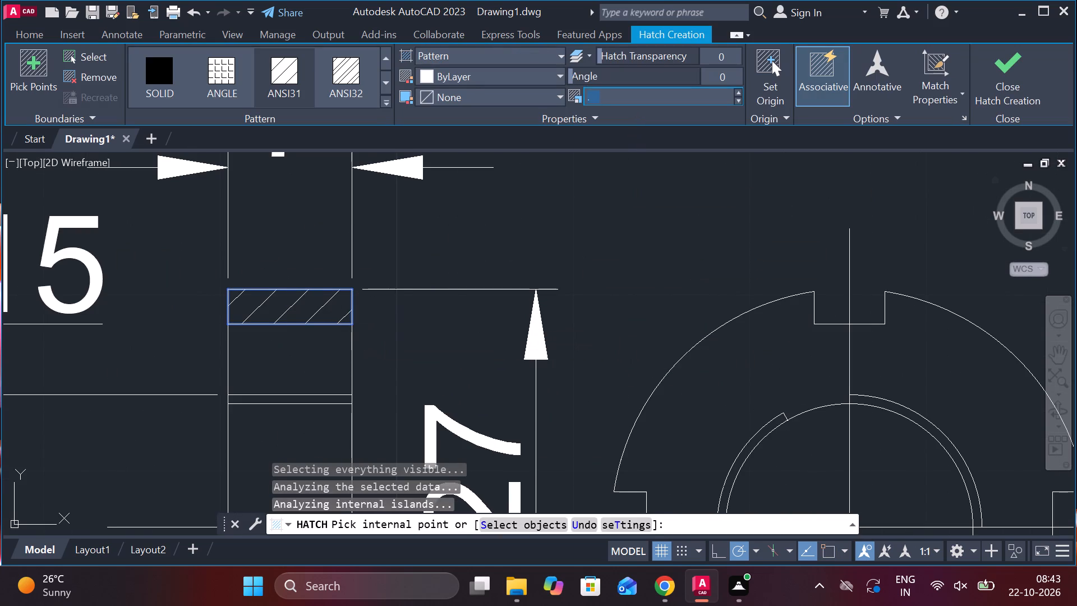
{"action": "key", "text": "2"}
{"action": "key", "text": "Return"}
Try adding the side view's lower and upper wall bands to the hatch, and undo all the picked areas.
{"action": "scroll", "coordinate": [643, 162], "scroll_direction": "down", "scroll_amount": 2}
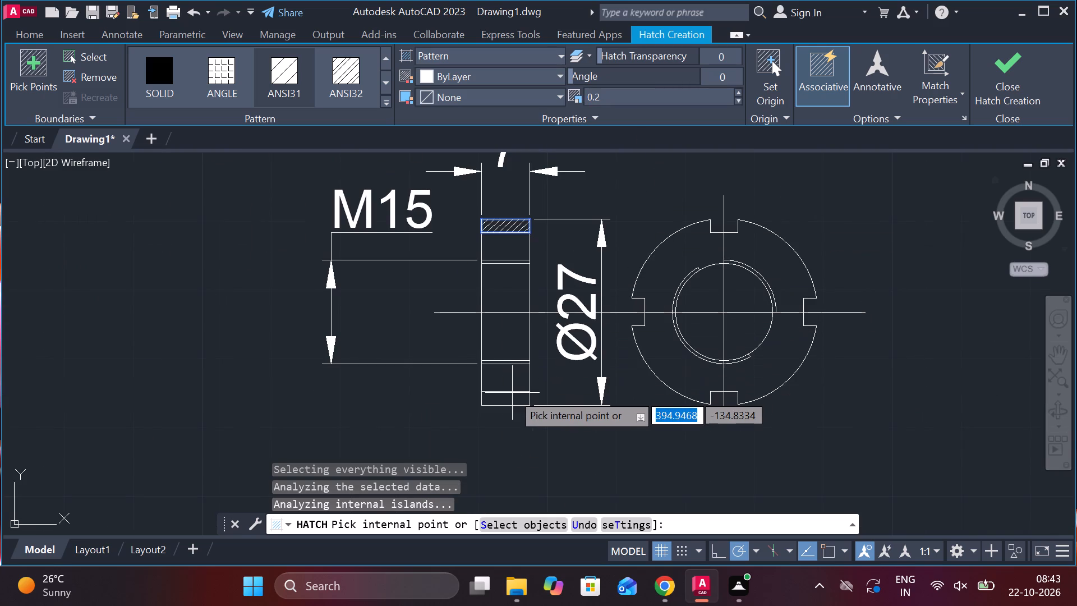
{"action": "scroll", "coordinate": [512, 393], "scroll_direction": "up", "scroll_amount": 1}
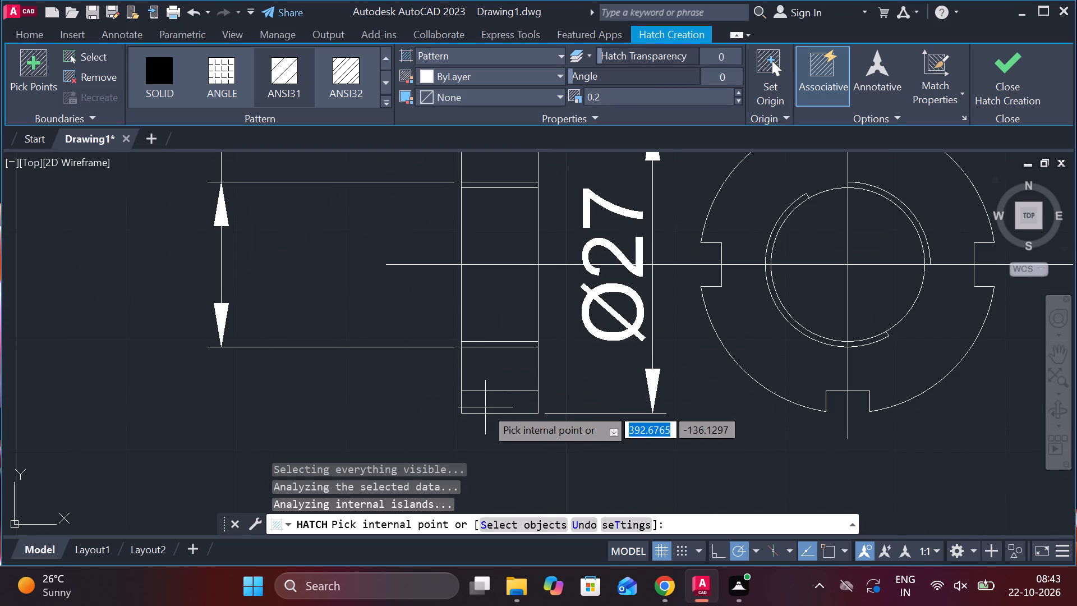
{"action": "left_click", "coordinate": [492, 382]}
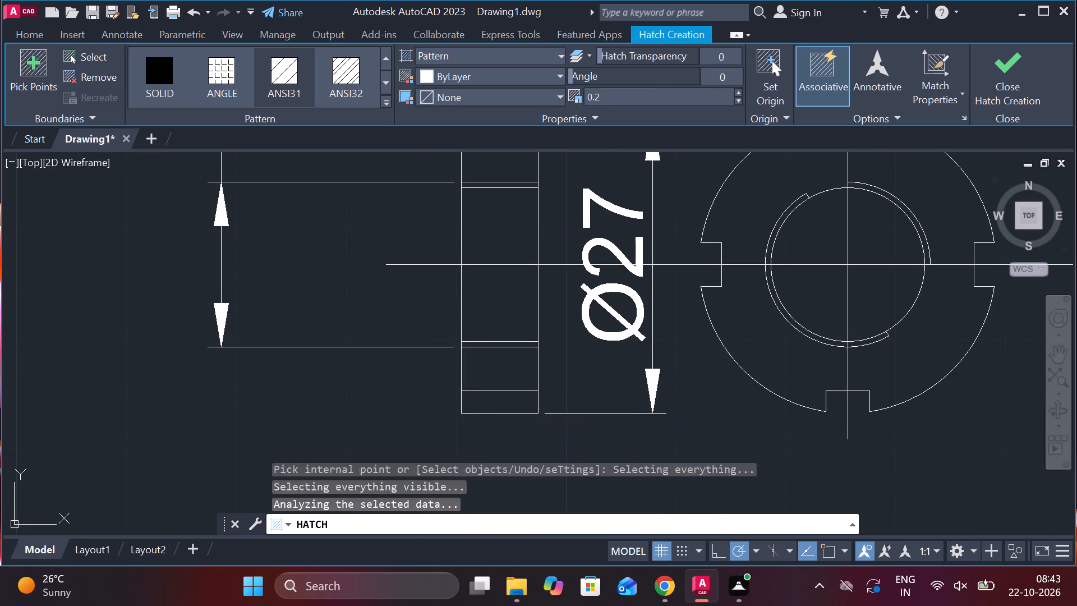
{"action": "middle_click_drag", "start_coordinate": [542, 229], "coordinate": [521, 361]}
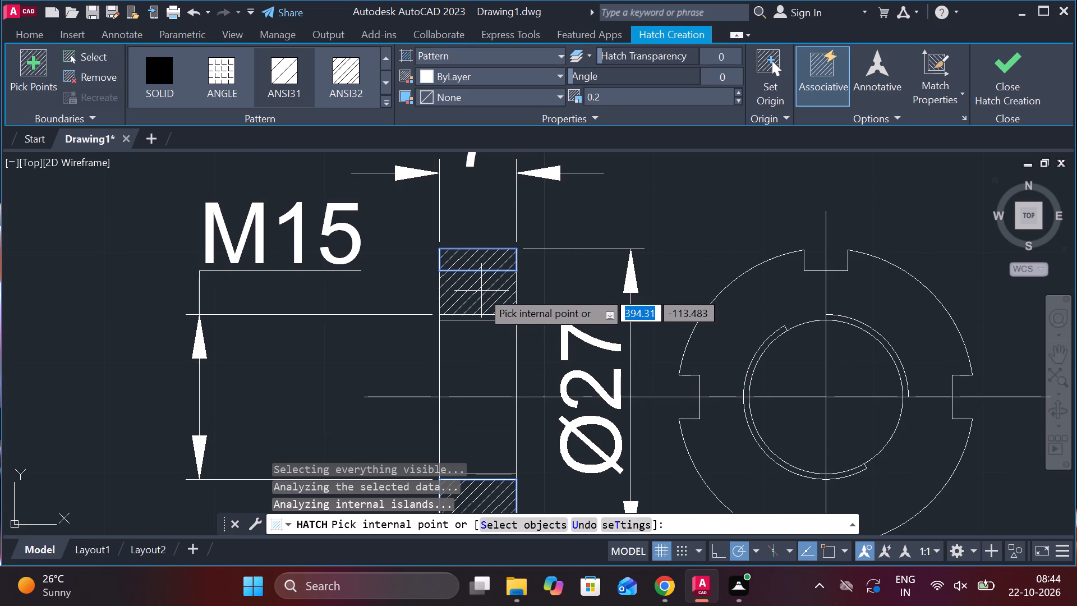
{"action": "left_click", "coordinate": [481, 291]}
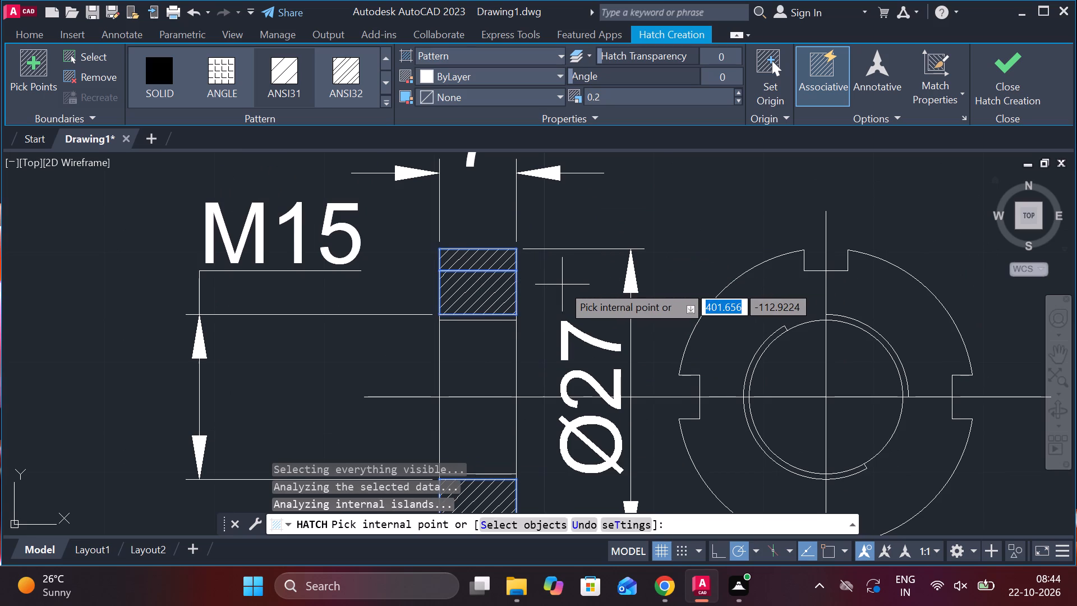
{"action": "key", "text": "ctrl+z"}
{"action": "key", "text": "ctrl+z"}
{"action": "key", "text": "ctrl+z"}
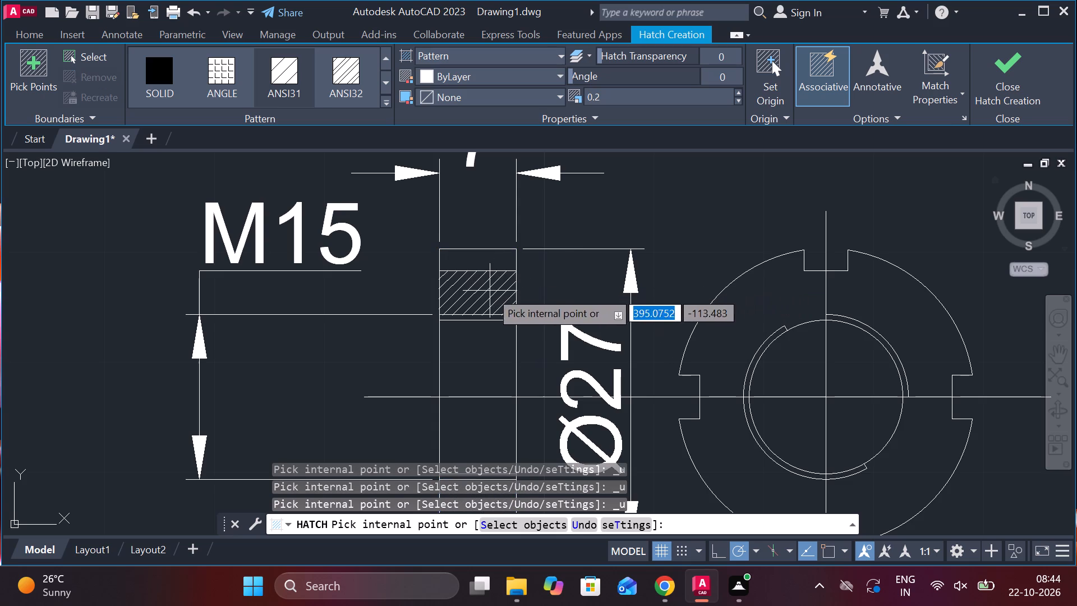
Hatch the side view's upper and lower wall bands between the notch-bottom lines and the outer bore lines.
{"action": "left_click", "coordinate": [490, 291]}
{"action": "scroll", "coordinate": [497, 306], "scroll_direction": "down", "scroll_amount": 1}
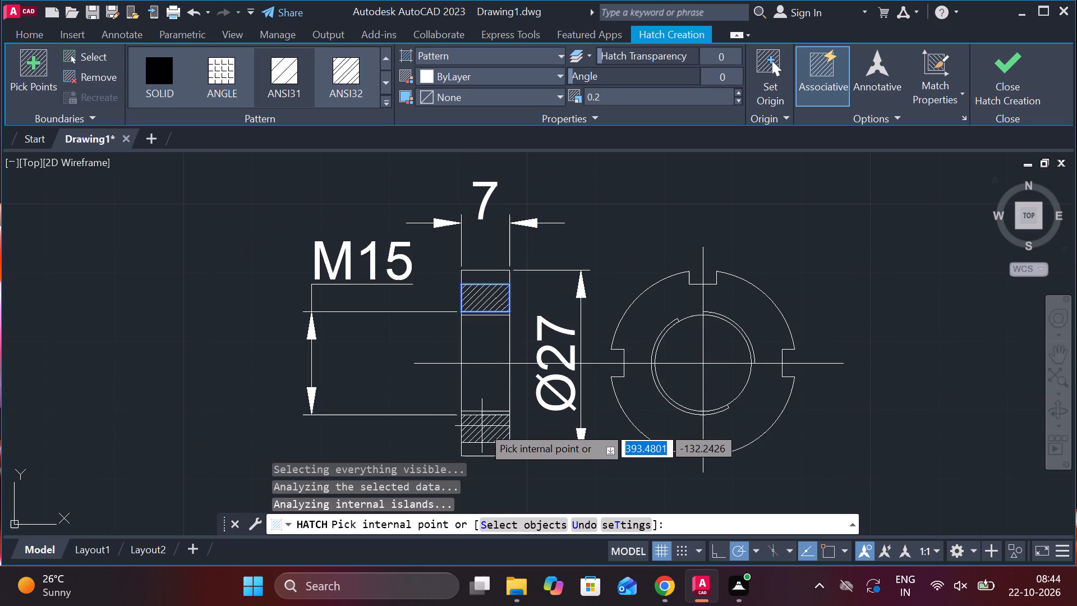
{"action": "left_click", "coordinate": [482, 426]}
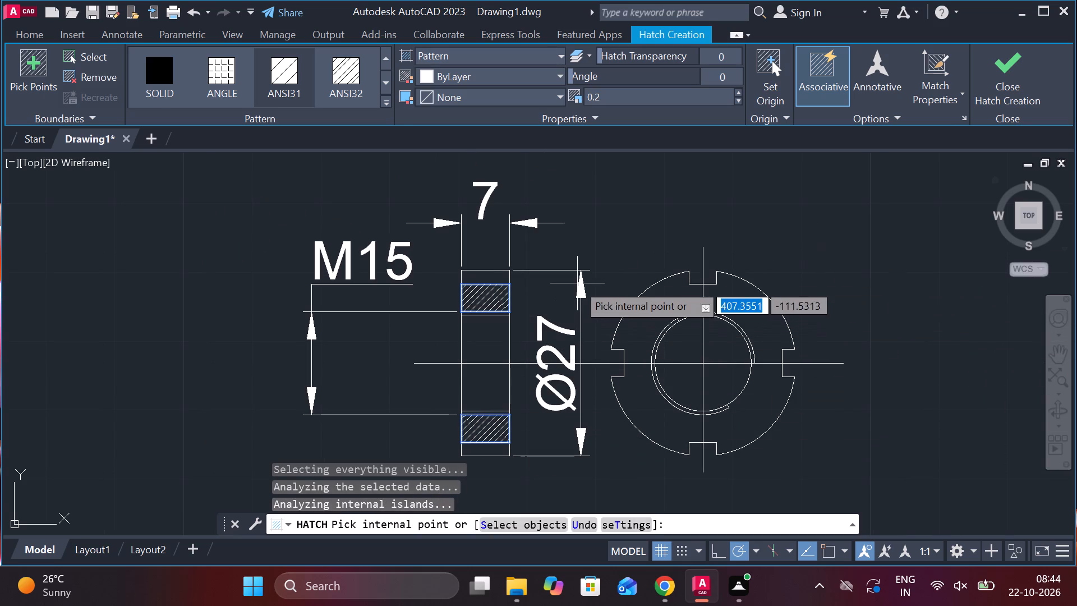
{"action": "left_click", "coordinate": [1021, 75]}
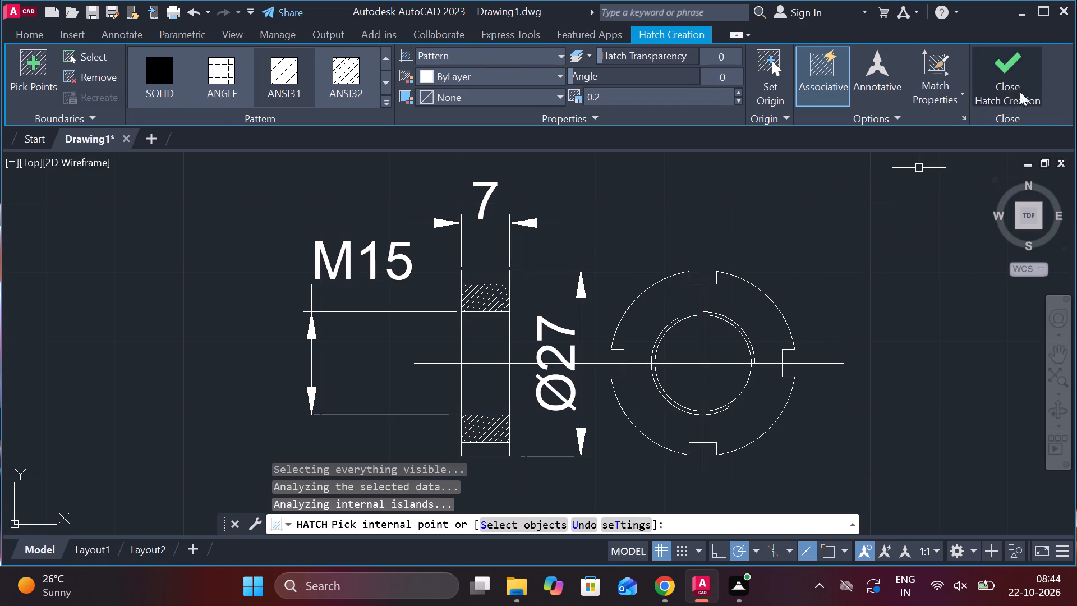
Add a horizontal linear dimension for the width of the front view's top notch, placed above the view.
{"action": "scroll", "coordinate": [822, 289], "scroll_direction": "down", "scroll_amount": 2}
{"action": "scroll", "coordinate": [804, 352], "scroll_direction": "up", "scroll_amount": 1}
{"action": "middle_click_drag", "start_coordinate": [807, 352], "coordinate": [763, 351]}
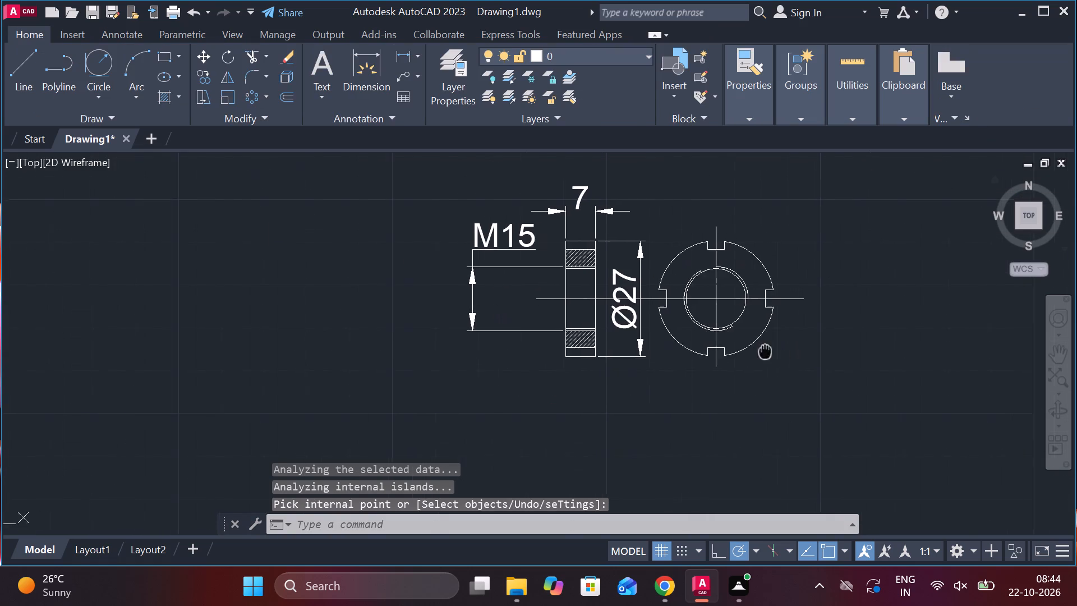
{"action": "middle_click_drag", "start_coordinate": [763, 351], "coordinate": [761, 351]}
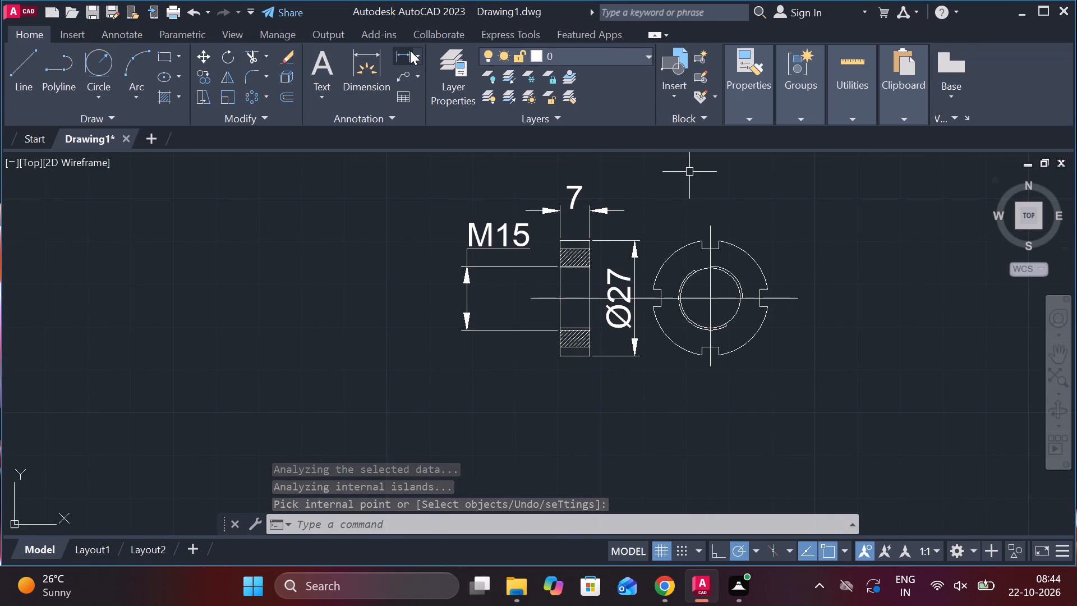
{"action": "left_click", "coordinate": [410, 50]}
{"action": "middle_click_drag", "start_coordinate": [696, 228], "coordinate": [591, 241]}
{"action": "scroll", "coordinate": [583, 244], "scroll_direction": "up", "scroll_amount": 3}
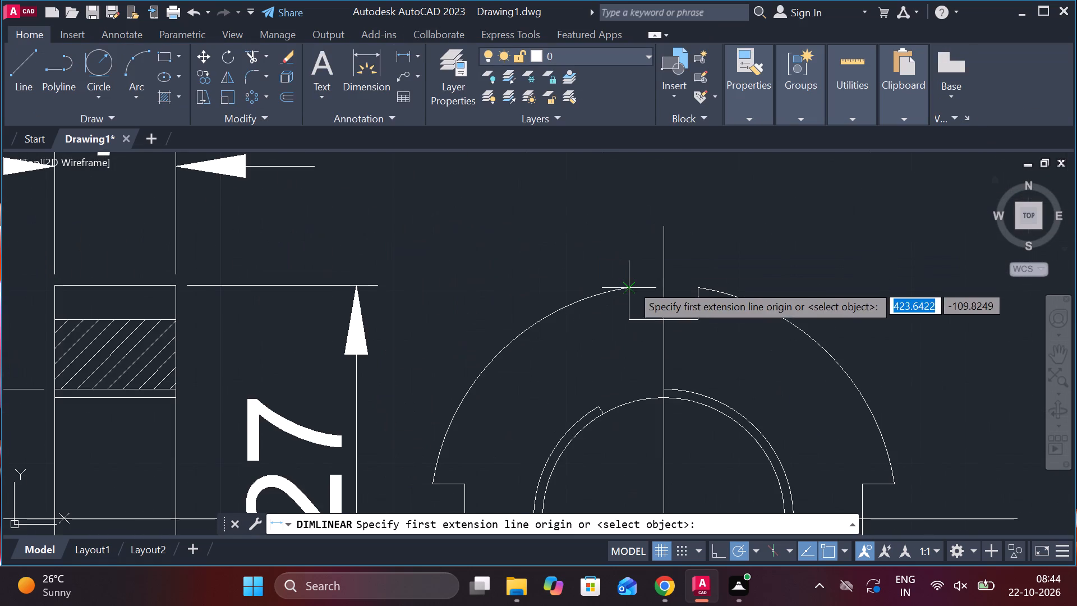
{"action": "left_click", "coordinate": [630, 287]}
{"action": "left_click", "coordinate": [697, 287]}
{"action": "left_click", "coordinate": [678, 160]}
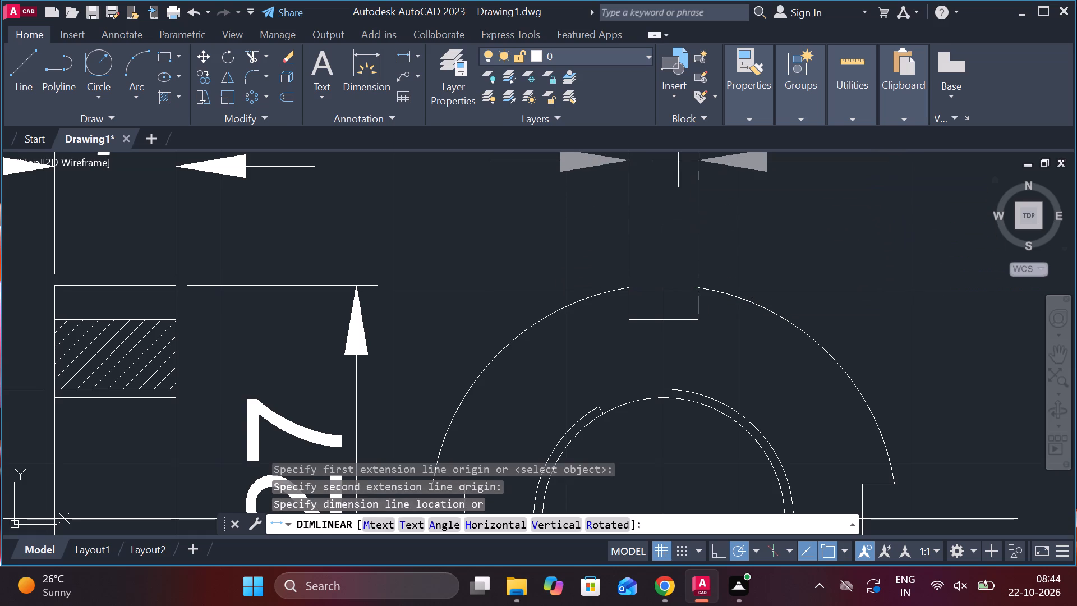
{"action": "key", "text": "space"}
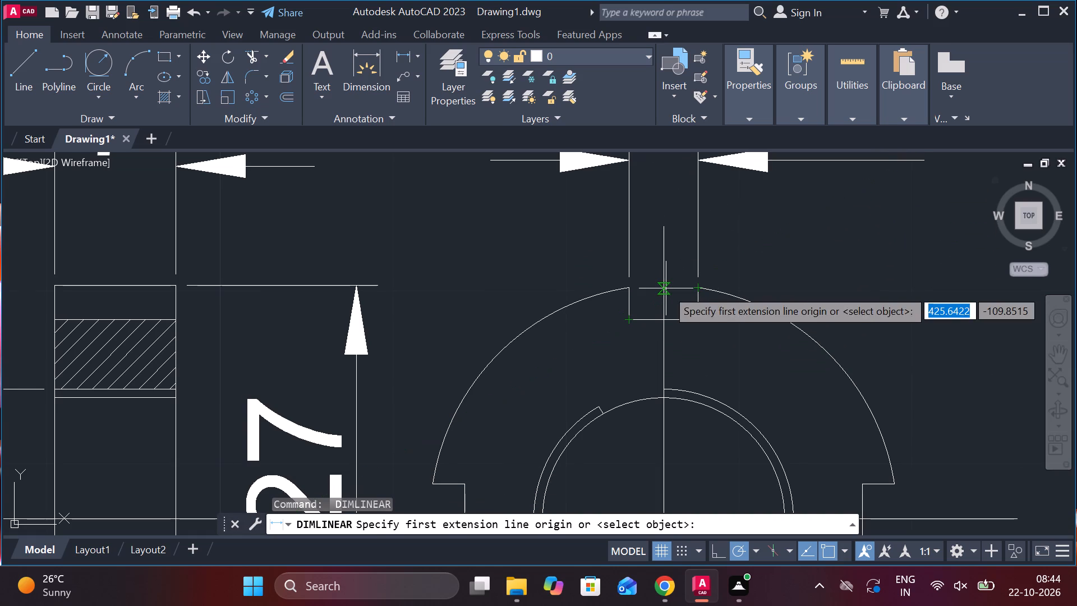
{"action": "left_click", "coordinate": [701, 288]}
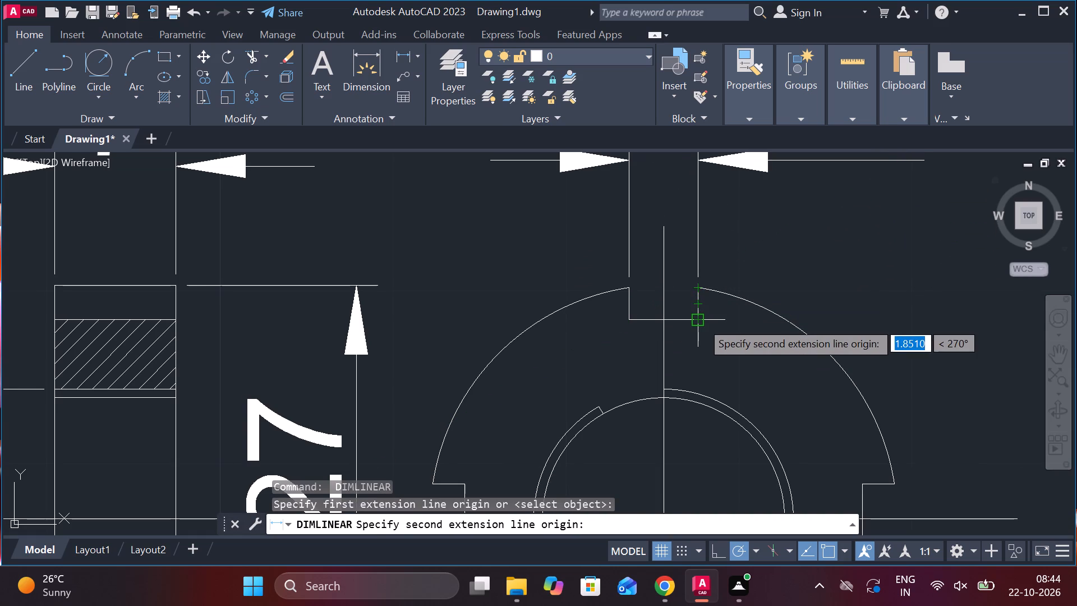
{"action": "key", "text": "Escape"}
Add a vertical linear dimension for the depth of the top notch, on the front view's side away from the side view.
{"action": "key", "text": "space"}
{"action": "scroll", "coordinate": [685, 292], "scroll_direction": "up", "scroll_amount": 2}
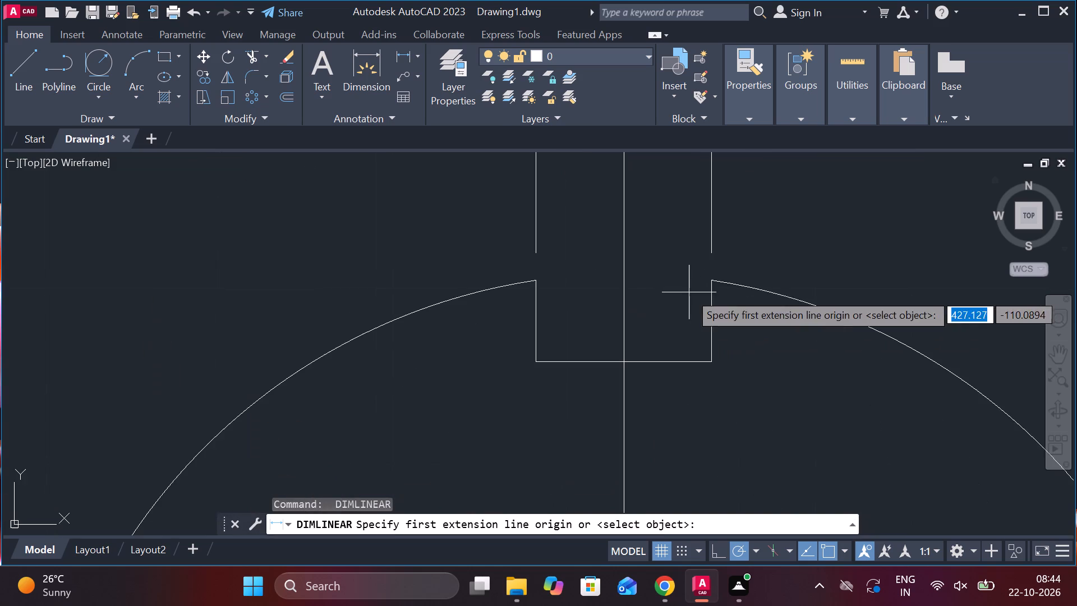
{"action": "left_click", "coordinate": [629, 277]}
{"action": "left_click", "coordinate": [628, 364]}
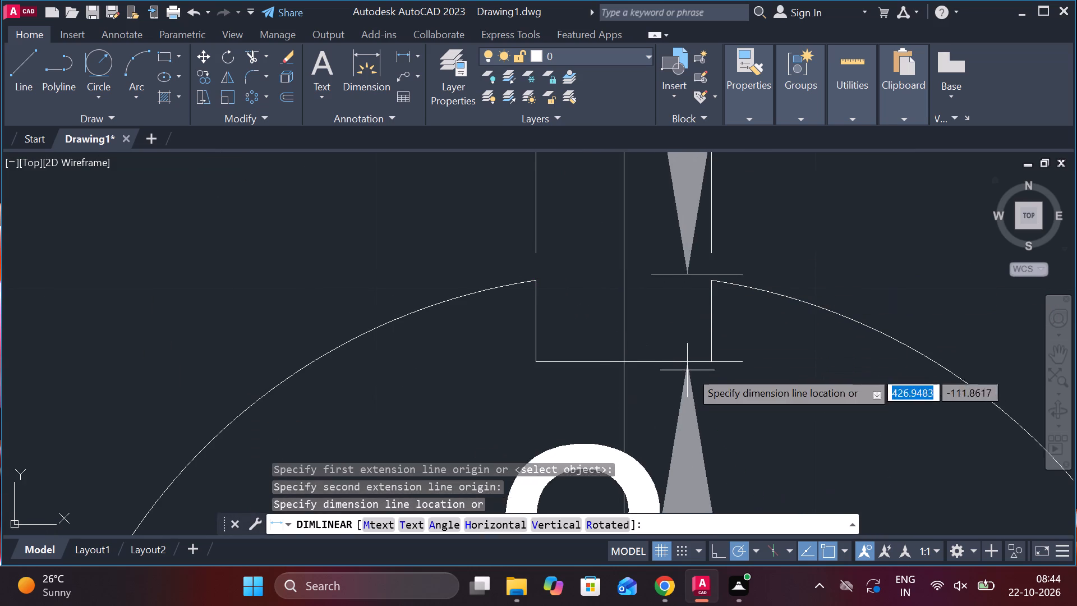
{"action": "scroll", "coordinate": [720, 354], "scroll_direction": "down", "scroll_amount": 2}
{"action": "middle_click_drag", "start_coordinate": [949, 309], "coordinate": [796, 314]}
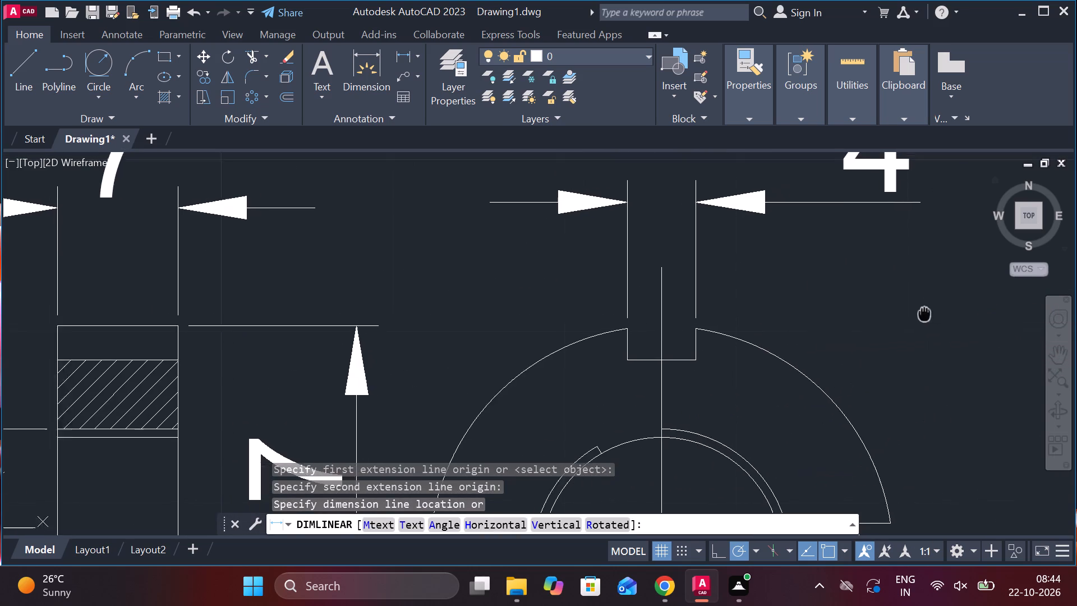
{"action": "middle_click_drag", "start_coordinate": [796, 314], "coordinate": [734, 300]}
{"action": "left_click", "coordinate": [781, 294]}
{"action": "scroll", "coordinate": [830, 334], "scroll_direction": "down", "scroll_amount": 2}
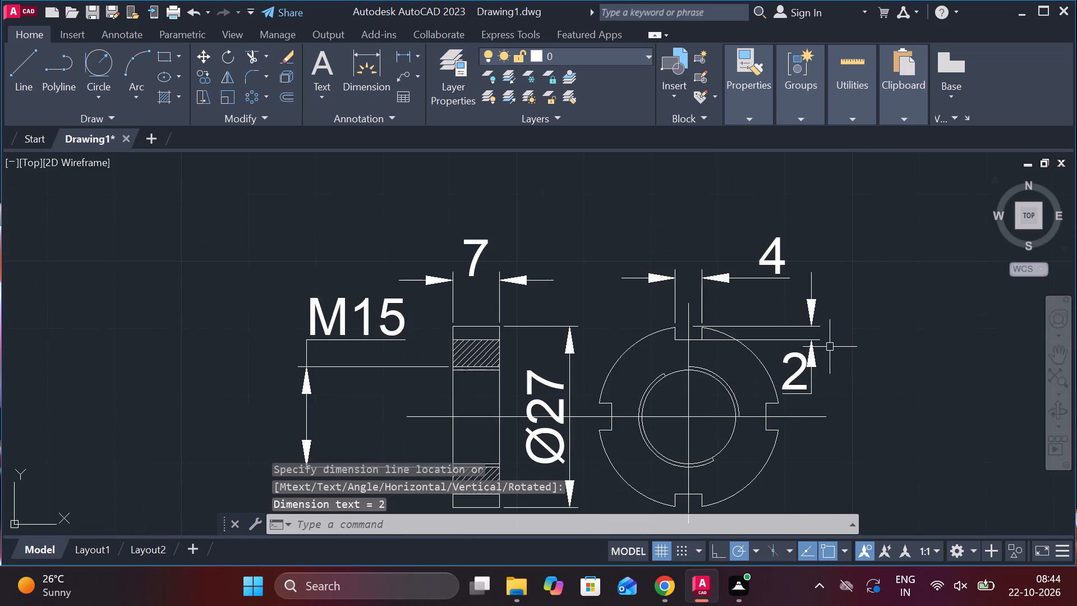
Offset the front view's vertical centre line by 1.5 to each side.
{"action": "middle_click_drag", "start_coordinate": [844, 451], "coordinate": [775, 303]}
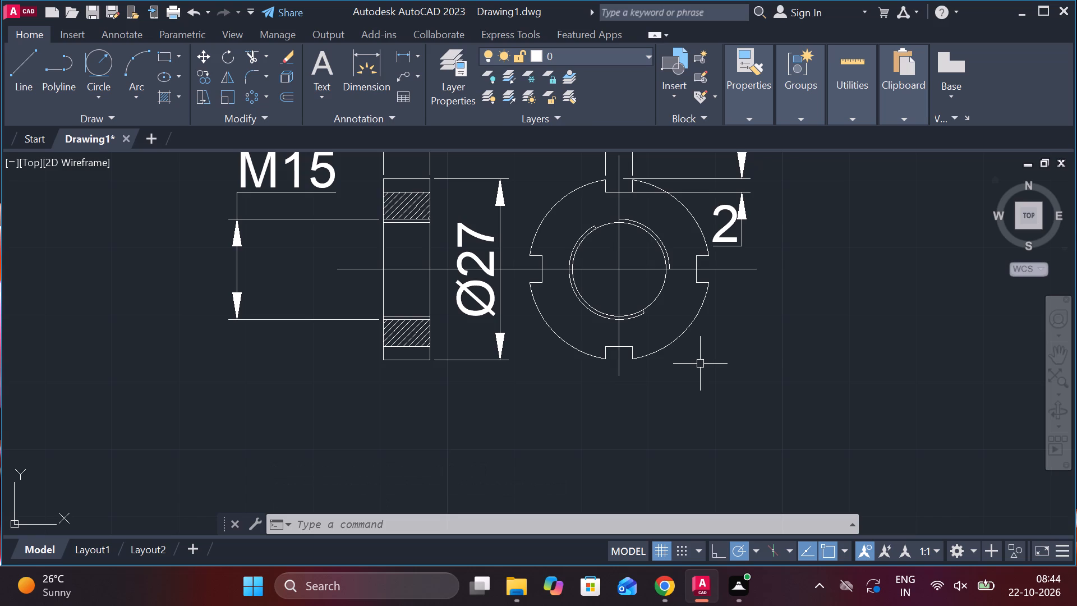
{"action": "left_click", "coordinate": [618, 324]}
{"action": "key", "text": "o"}
{"action": "key", "text": "Return"}
{"action": "key", "text": "Return"}
{"action": "scroll", "coordinate": [612, 327], "scroll_direction": "up", "scroll_amount": 3}
{"action": "type", "text": "1.5"}
{"action": "key", "text": "Return"}
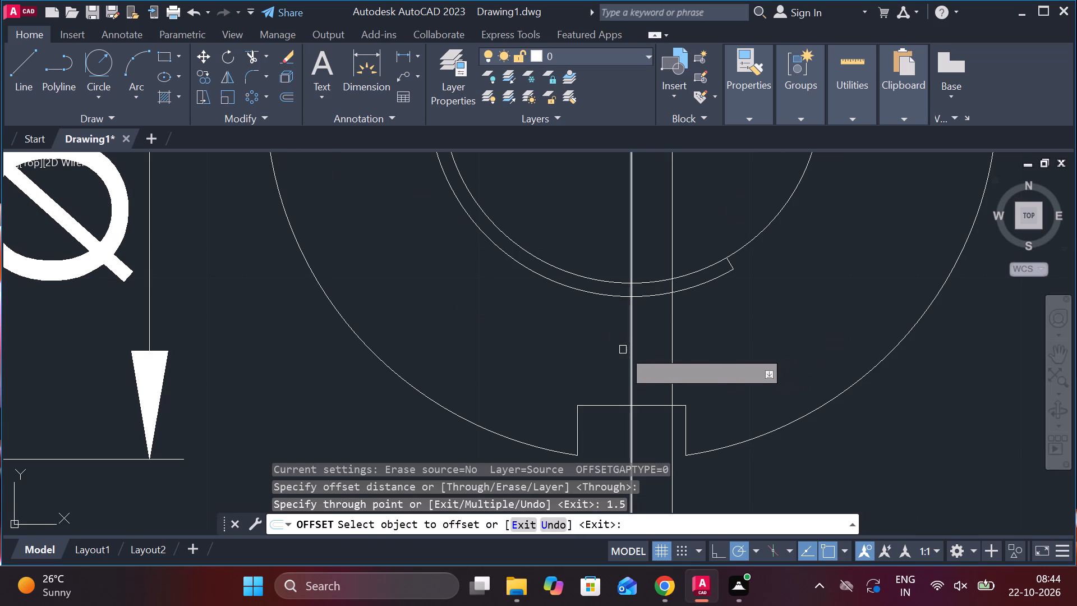
{"action": "left_click", "coordinate": [628, 338]}
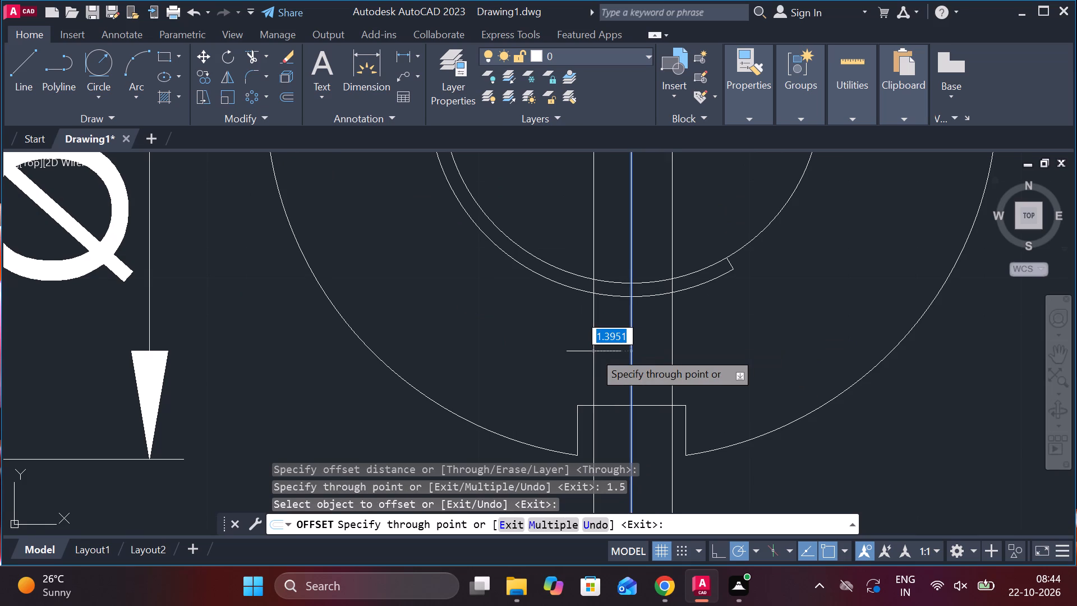
{"action": "key", "text": "1"}
{"action": "type", "text": ".5"}
{"action": "key", "text": "Return"}
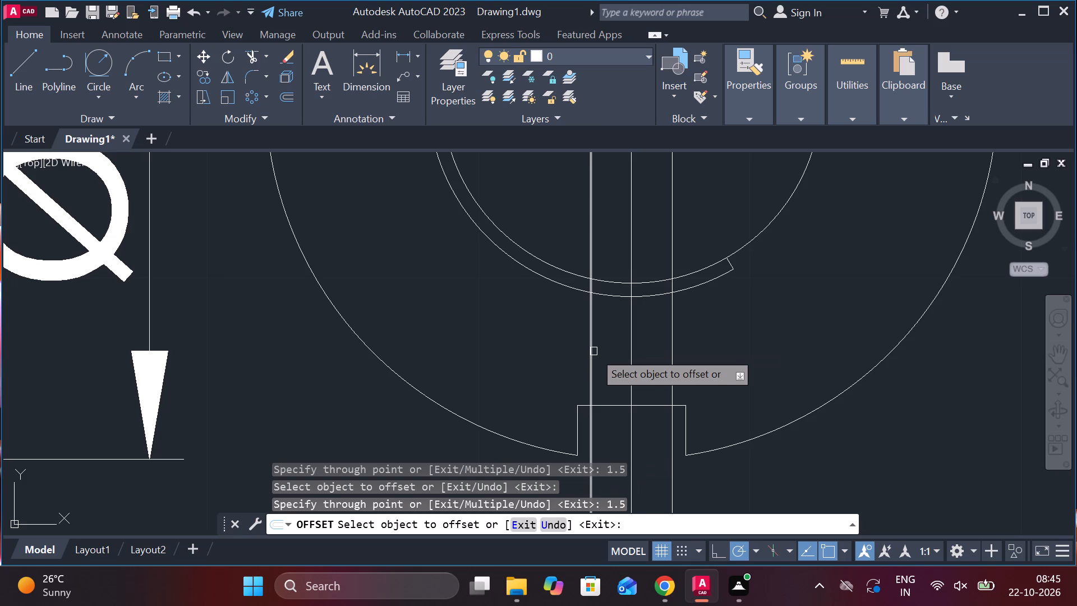
Undo the two 1.5 offset lines beside the vertical centre line of the dimensioned front view.
{"action": "key", "text": "Escape"}
{"action": "type", "text": "TR"}
{"action": "key", "text": "space"}
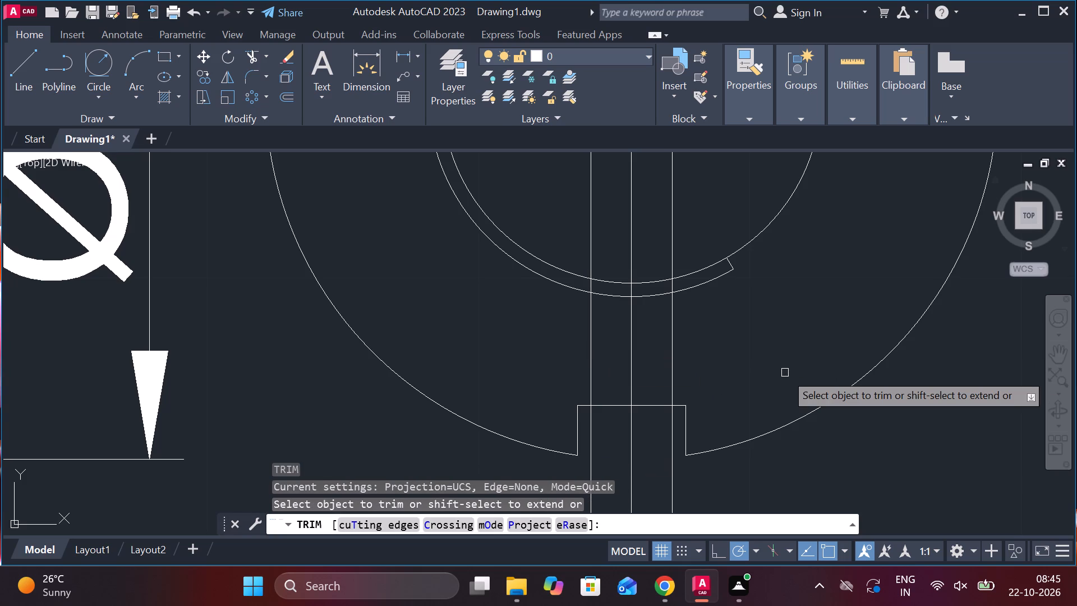
{"action": "key", "text": "ctrl+z"}
{"action": "key", "text": "ctrl+z"}
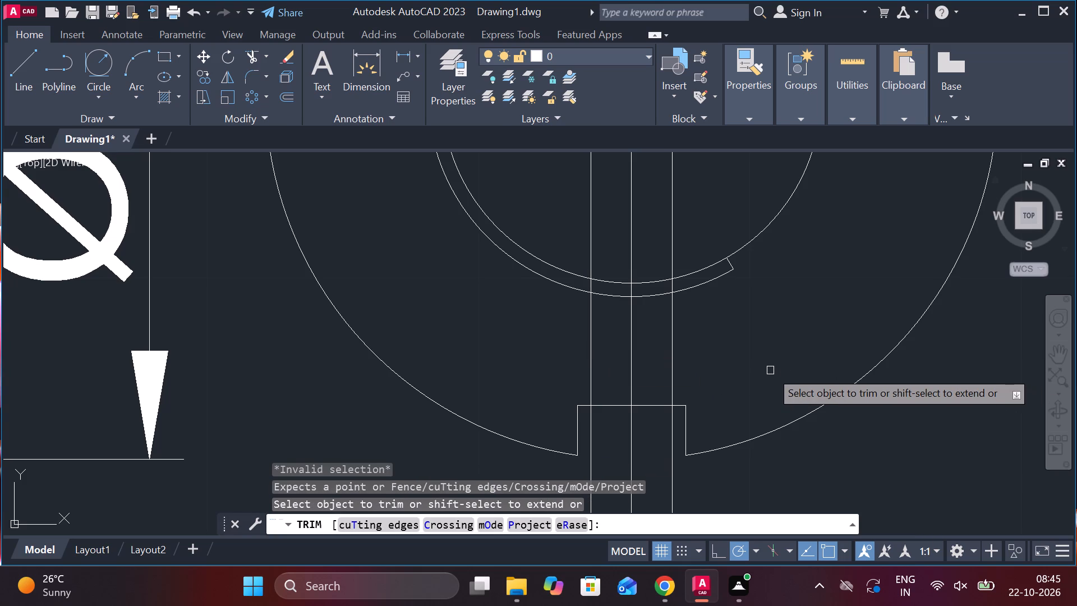
{"action": "key", "text": "Escape"}
{"action": "key", "text": "ctrl+z"}
{"action": "key", "text": "ctrl+z"}
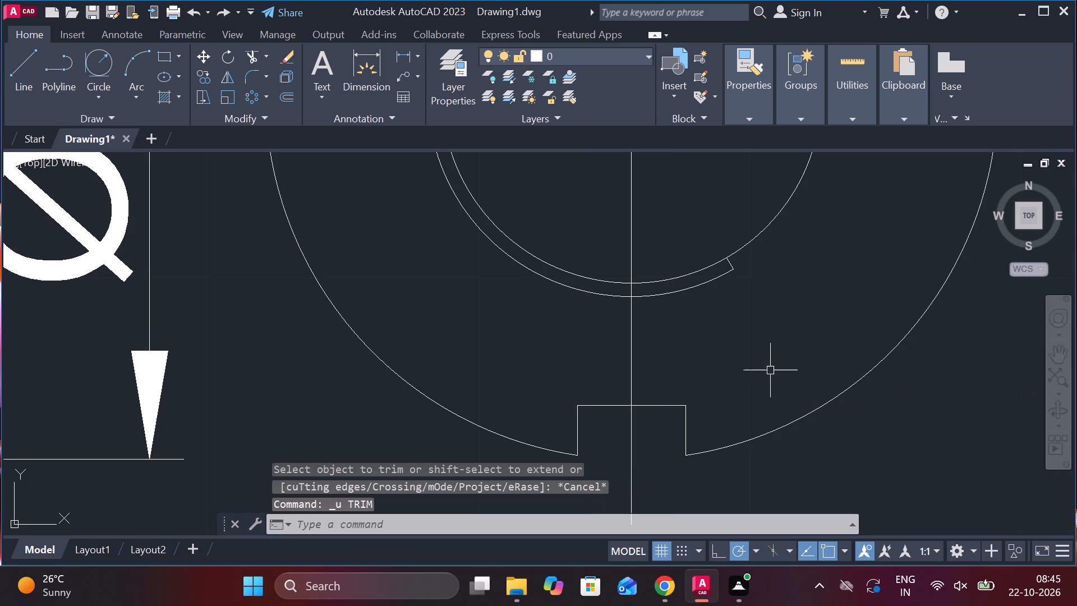
Copy the notched front view outline with its bore arcs, without centre lines or dimensions, to clear space directly below the original.
{"action": "scroll", "coordinate": [770, 370], "scroll_direction": "down", "scroll_amount": 3}
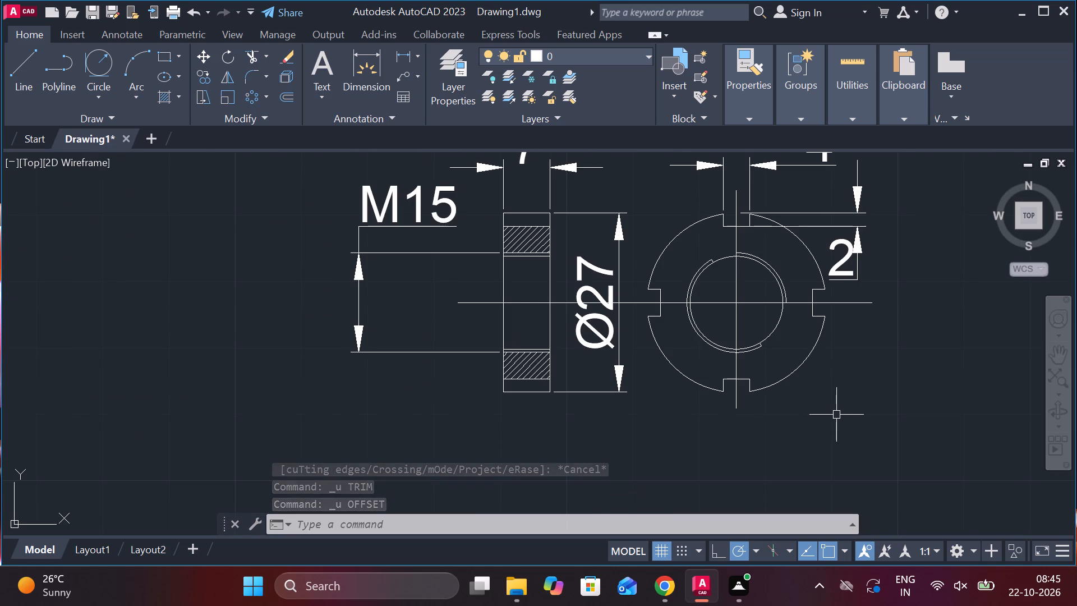
{"action": "middle_click_drag", "start_coordinate": [875, 376], "coordinate": [845, 373]}
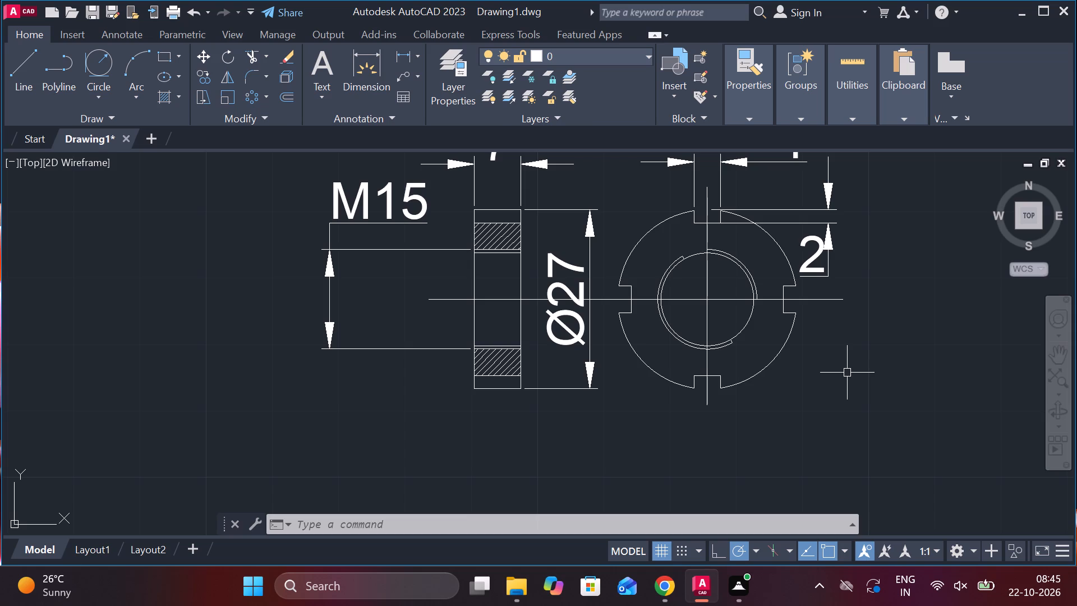
{"action": "left_click", "coordinate": [619, 188]}
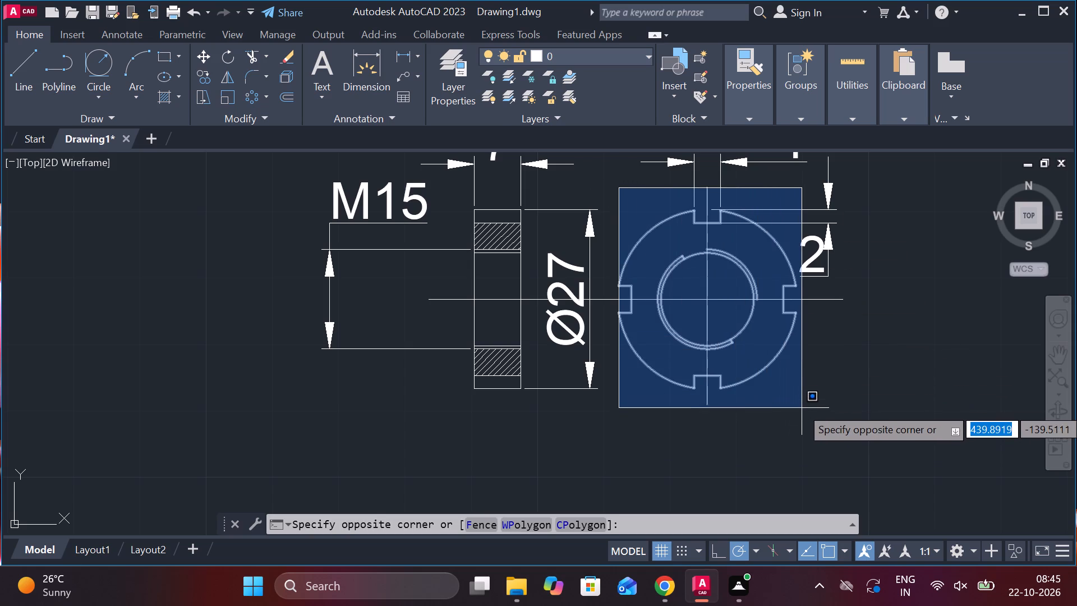
{"action": "left_click", "coordinate": [801, 405]}
{"action": "type", "text": "CO"}
{"action": "key", "text": "Return"}
{"action": "left_click", "coordinate": [707, 304]}
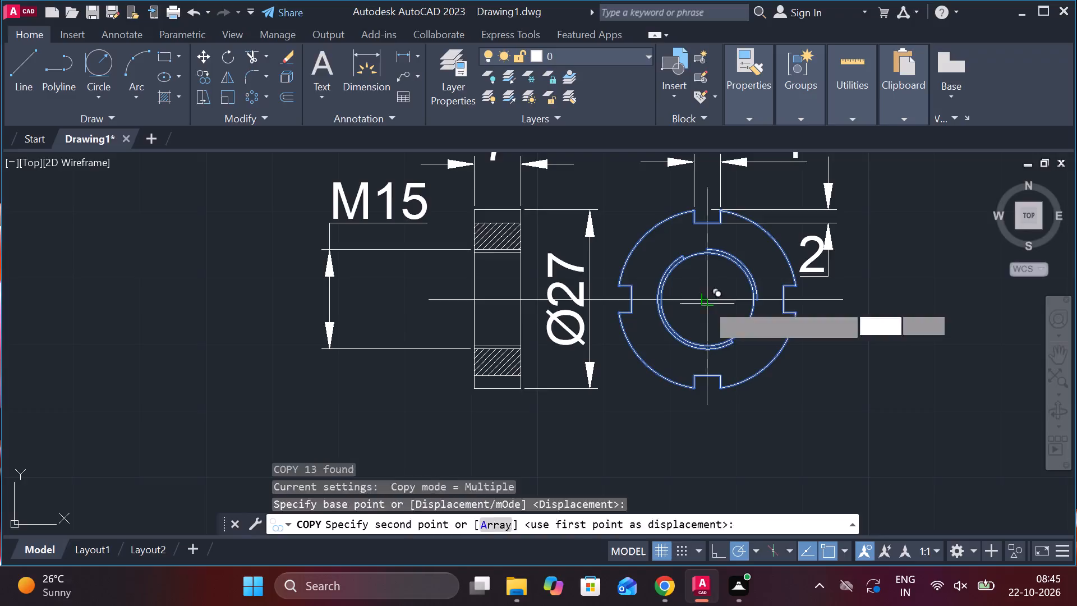
{"action": "middle_click_drag", "start_coordinate": [712, 435], "coordinate": [673, 213]}
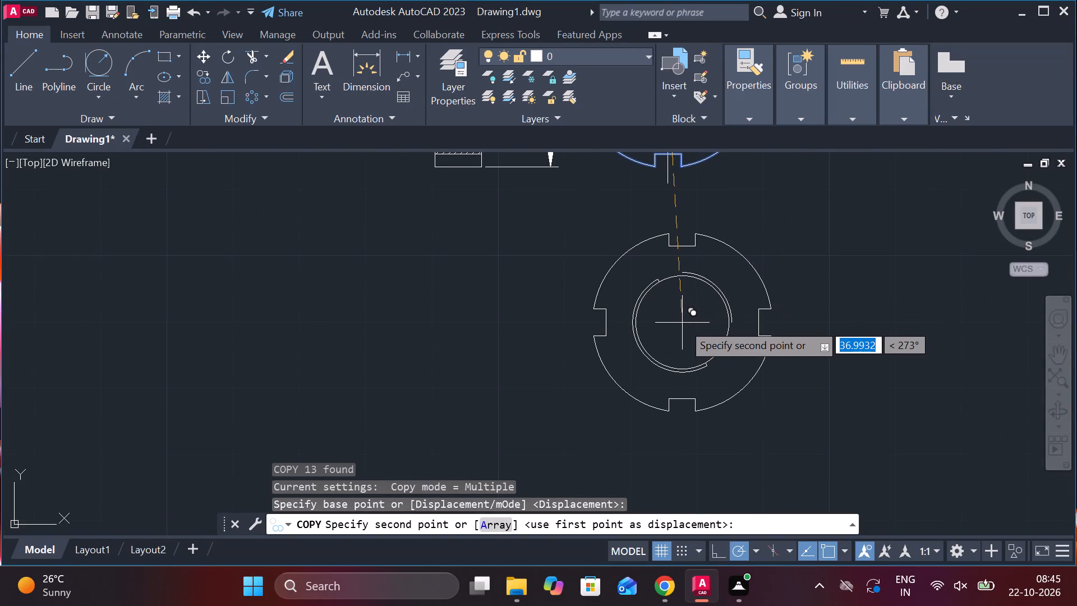
{"action": "left_click", "coordinate": [678, 325]}
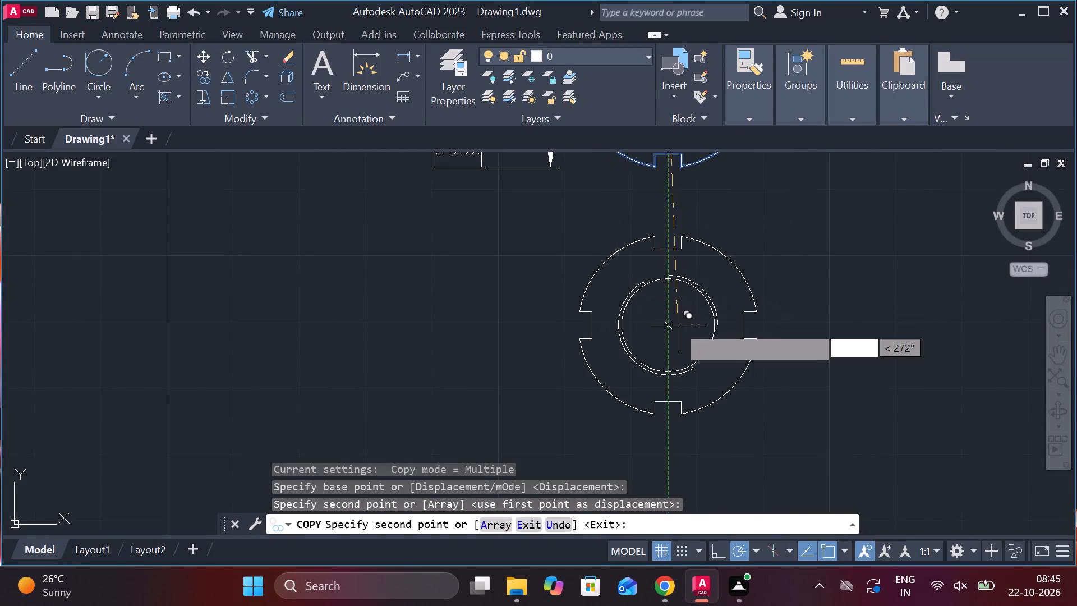
{"action": "key", "text": "Escape"}
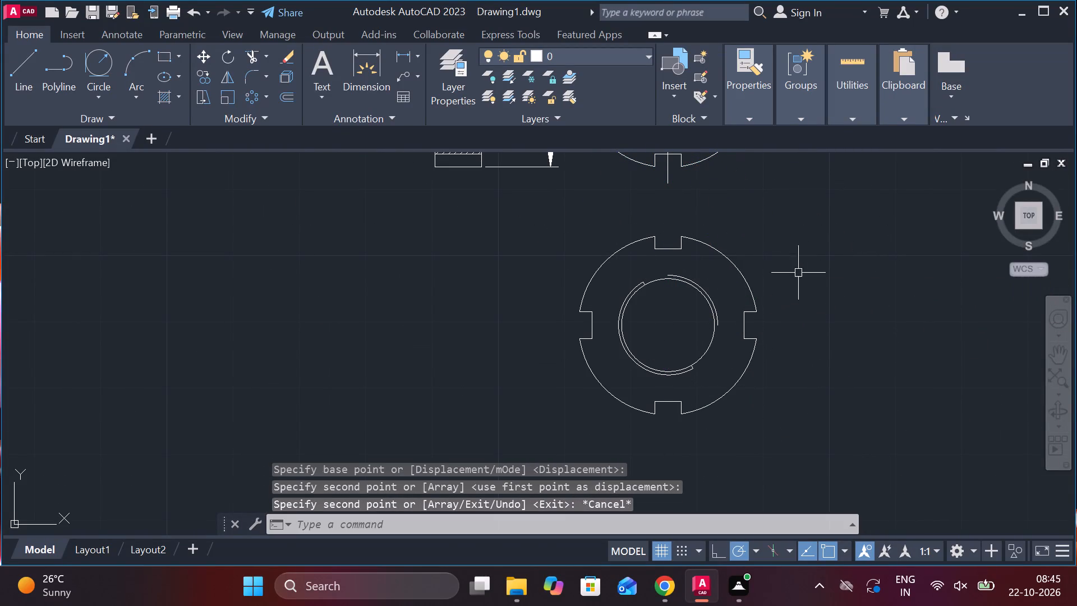
Erase the inner bore circle, thread arcs and short leftover segment inside the copied outline, keeping only the notched outer profile.
{"action": "scroll", "coordinate": [679, 292], "scroll_direction": "up", "scroll_amount": 1}
{"action": "scroll", "coordinate": [679, 293], "scroll_direction": "down", "scroll_amount": 1}
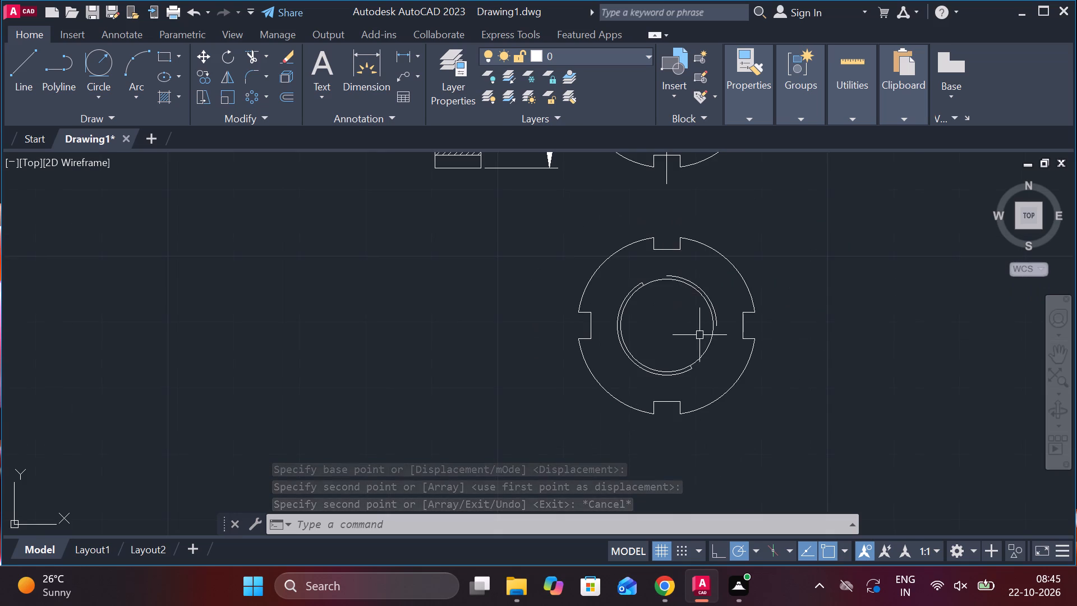
{"action": "scroll", "coordinate": [699, 335], "scroll_direction": "up", "scroll_amount": 1}
{"action": "left_click", "coordinate": [713, 378]}
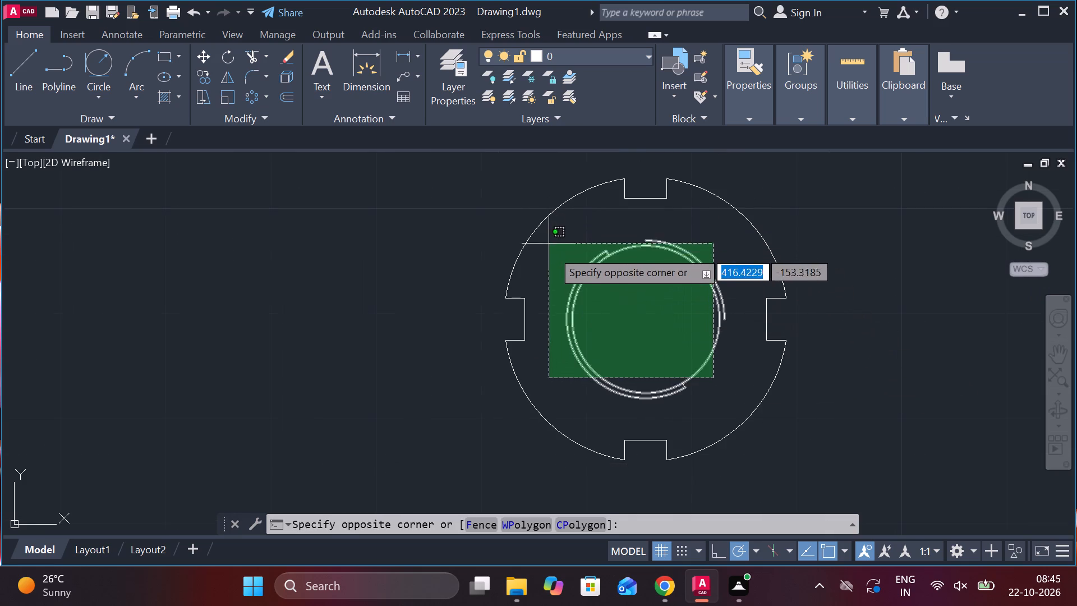
{"action": "left_click", "coordinate": [560, 232]}
{"action": "type", "text": "E"}
{"action": "key", "text": "space"}
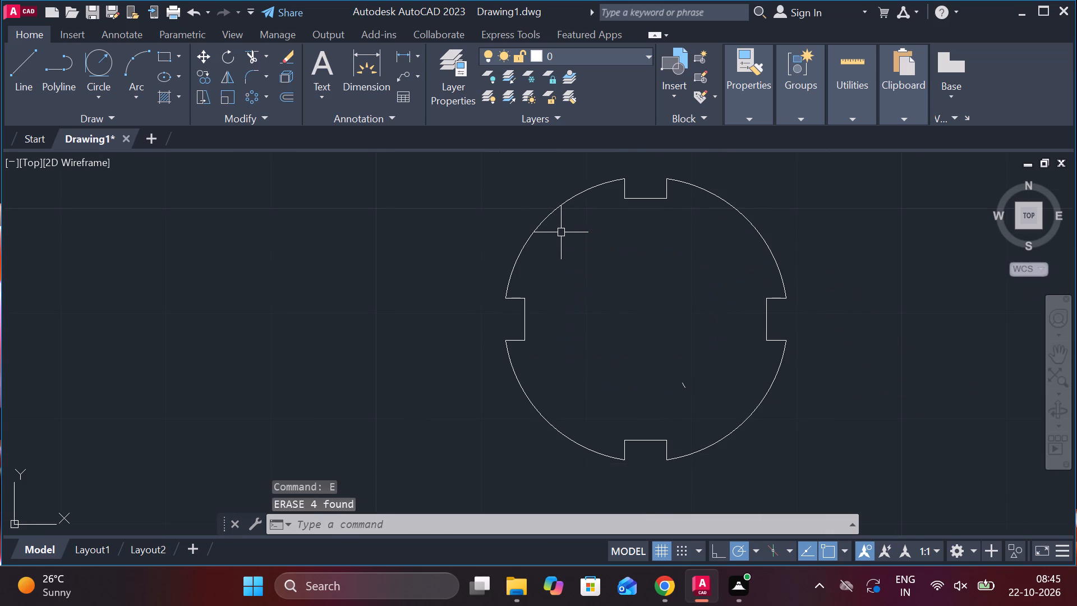
{"action": "left_click", "coordinate": [683, 382]}
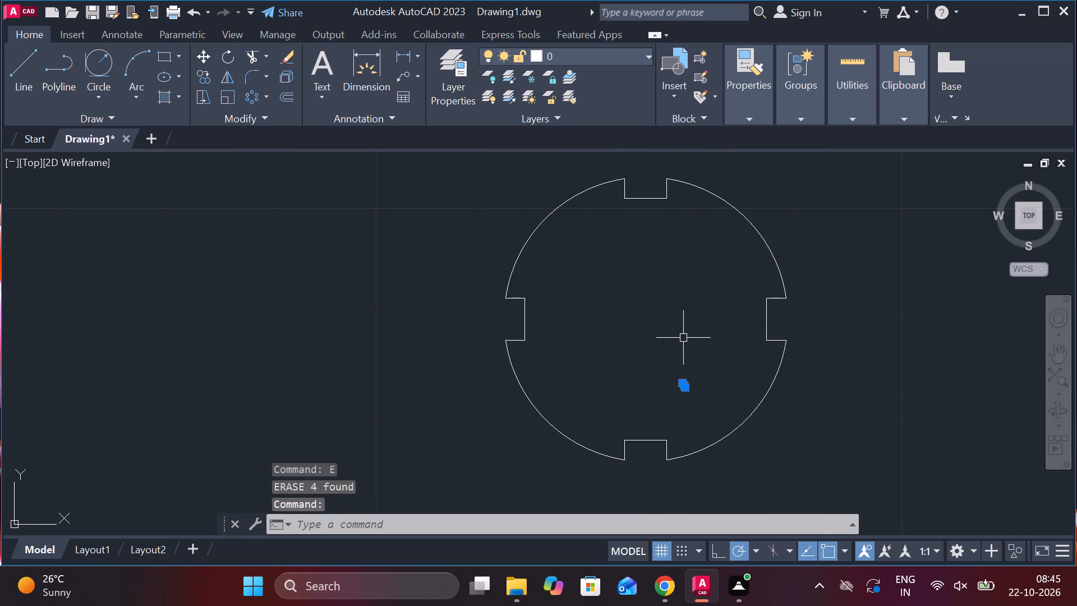
{"action": "key", "text": "e"}
{"action": "key", "text": "space"}
Draw a diameter 16 circle at the centre of the copied notched outline.
{"action": "type", "text": "C"}
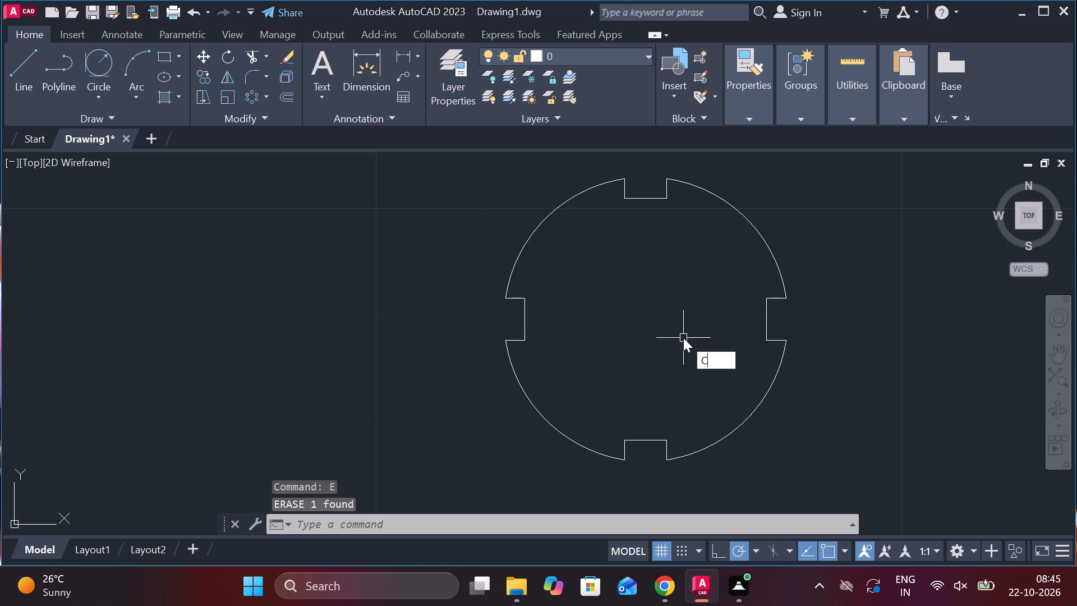
{"action": "key", "text": "space"}
{"action": "left_click", "coordinate": [641, 314]}
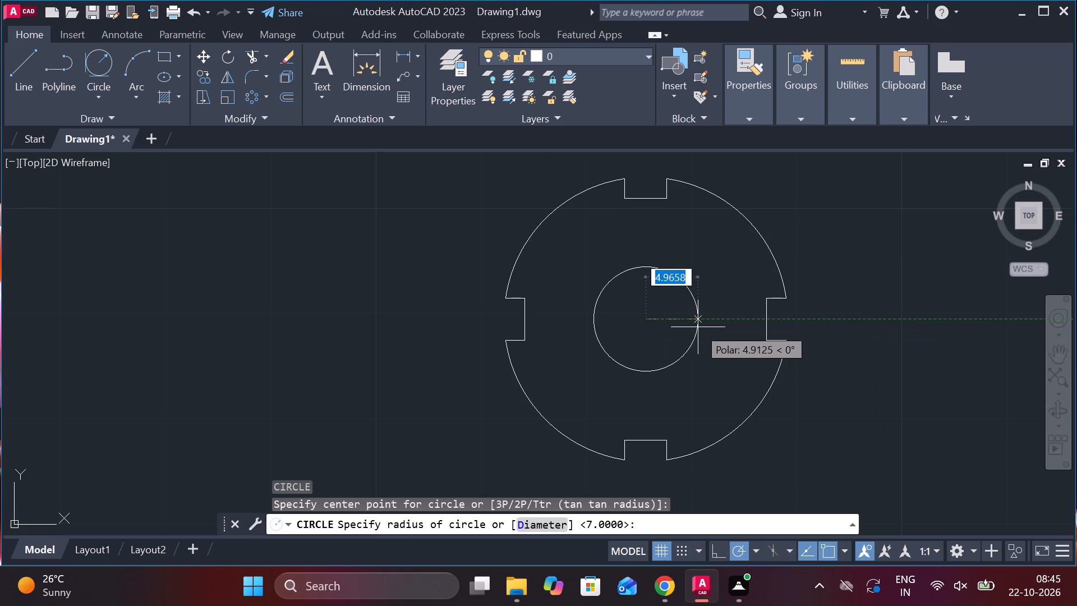
{"action": "type", "text": "D"}
{"action": "key", "text": "space"}
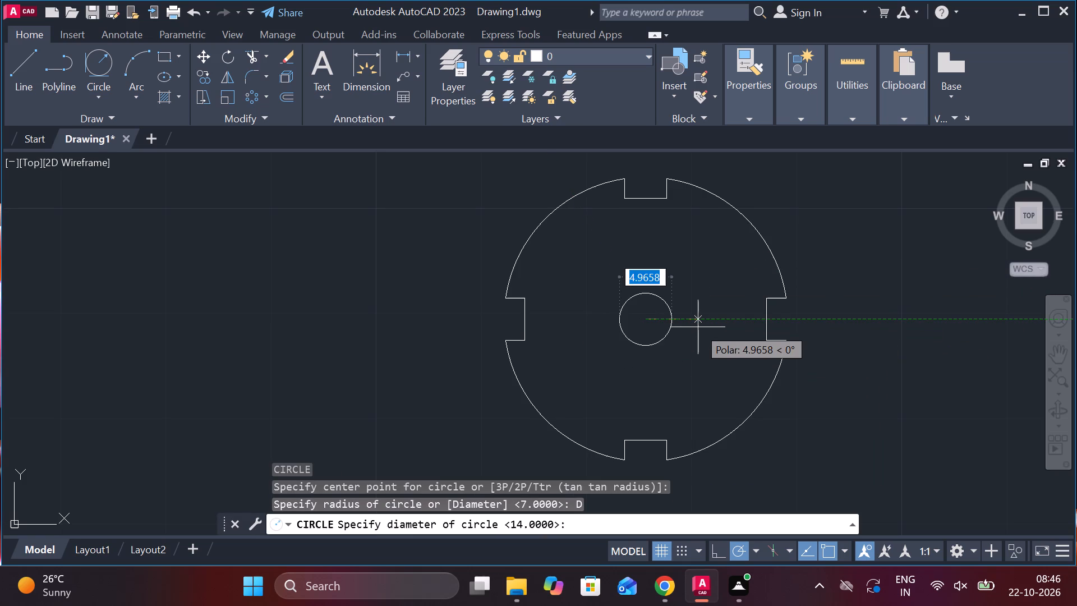
{"action": "type", "text": "16"}
{"action": "key", "text": "Return"}
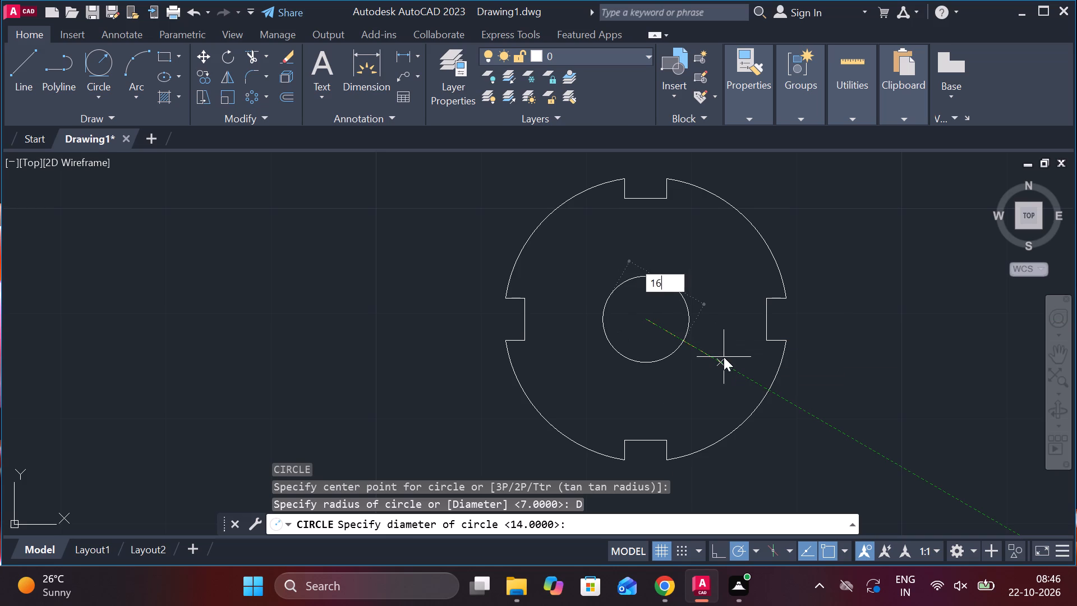
Draw a concentric diameter 15 circle inside the diameter 16 circle.
{"action": "type", "text": "C"}
{"action": "key", "text": "space"}
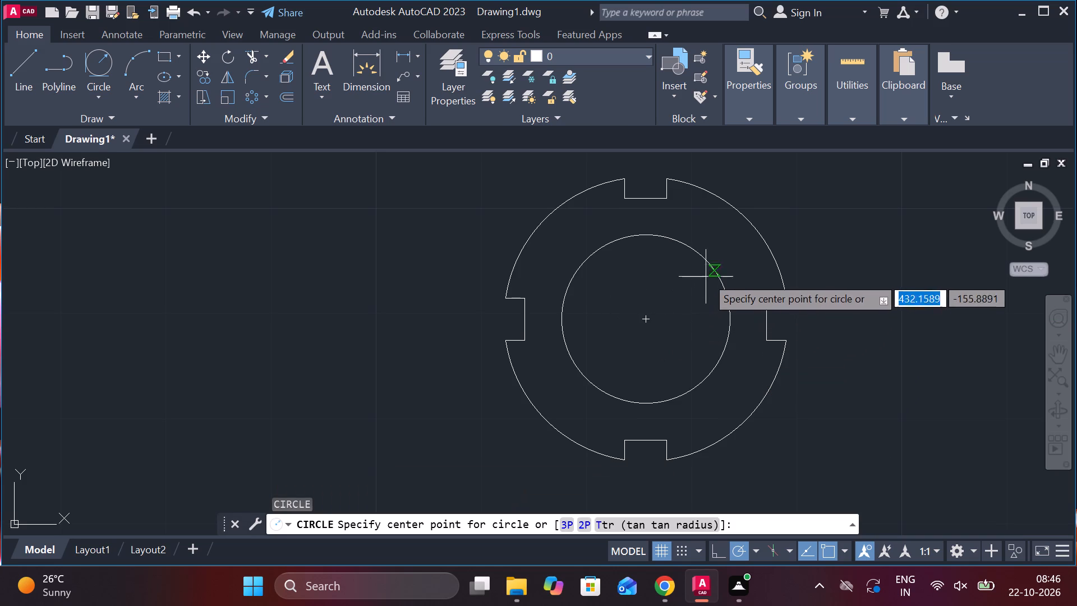
{"action": "left_click", "coordinate": [643, 323]}
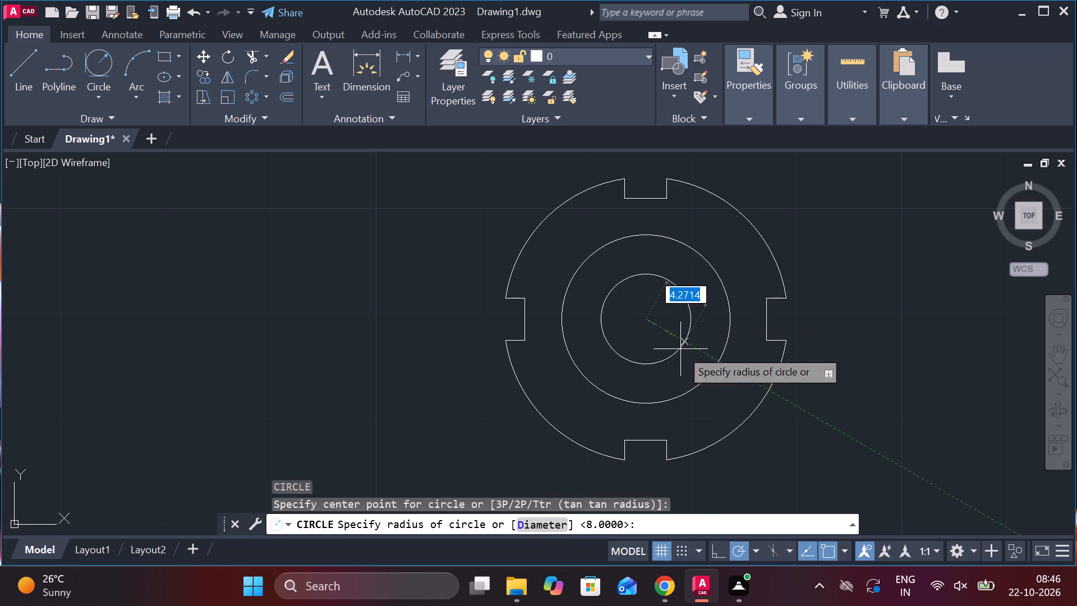
{"action": "type", "text": "D"}
{"action": "key", "text": "space"}
{"action": "type", "text": "15"}
{"action": "key", "text": "Return"}
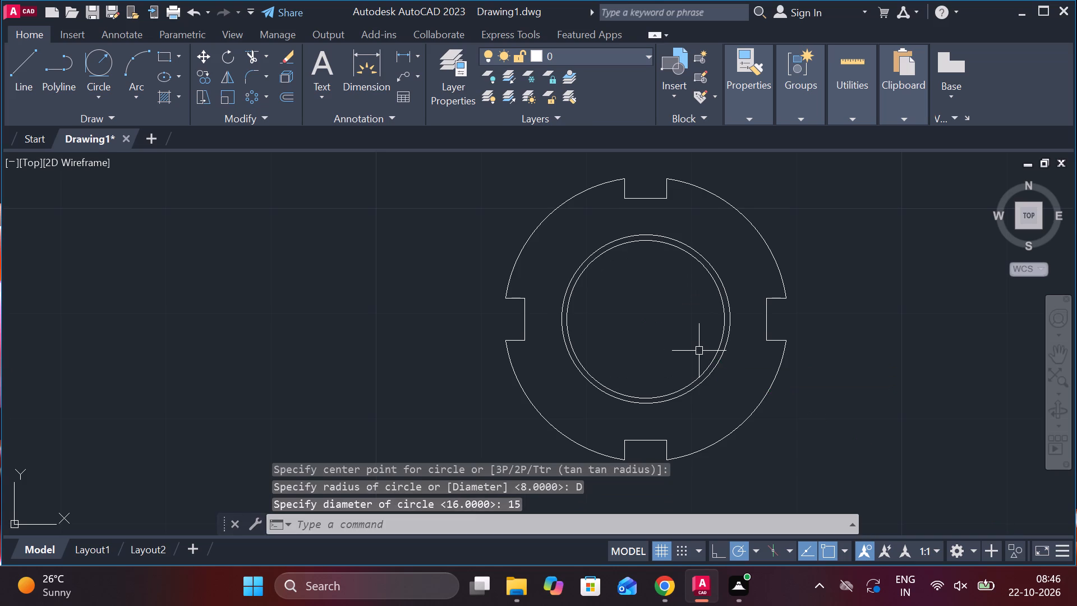
Draw a horizontal centre line through the new view's centre, extending beyond the outline on both sides.
{"action": "scroll", "coordinate": [680, 337], "scroll_direction": "up", "scroll_amount": 1}
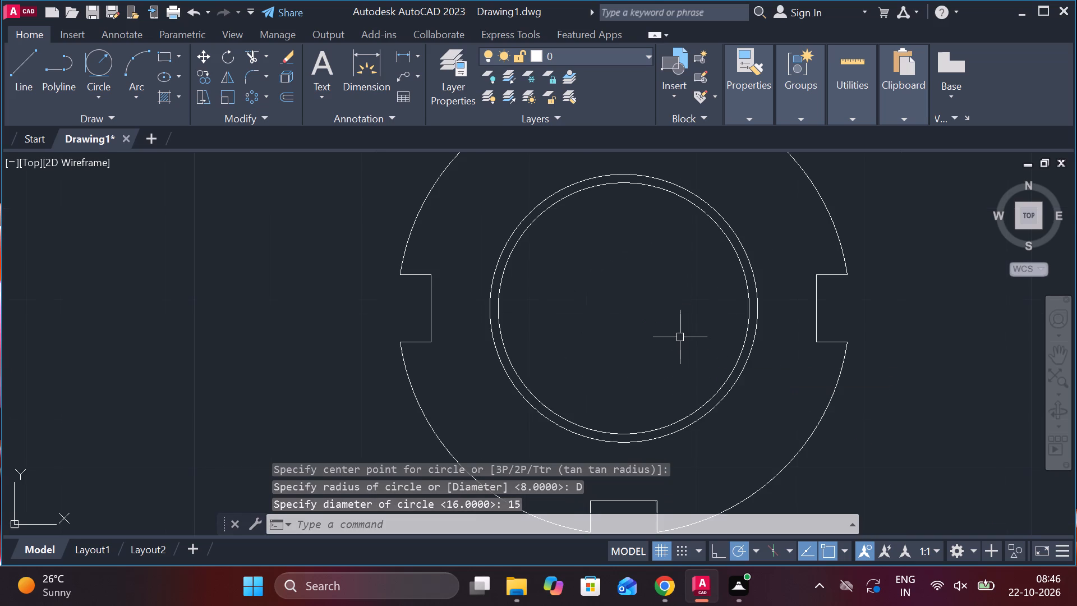
{"action": "key", "text": "l"}
{"action": "key", "text": "Return"}
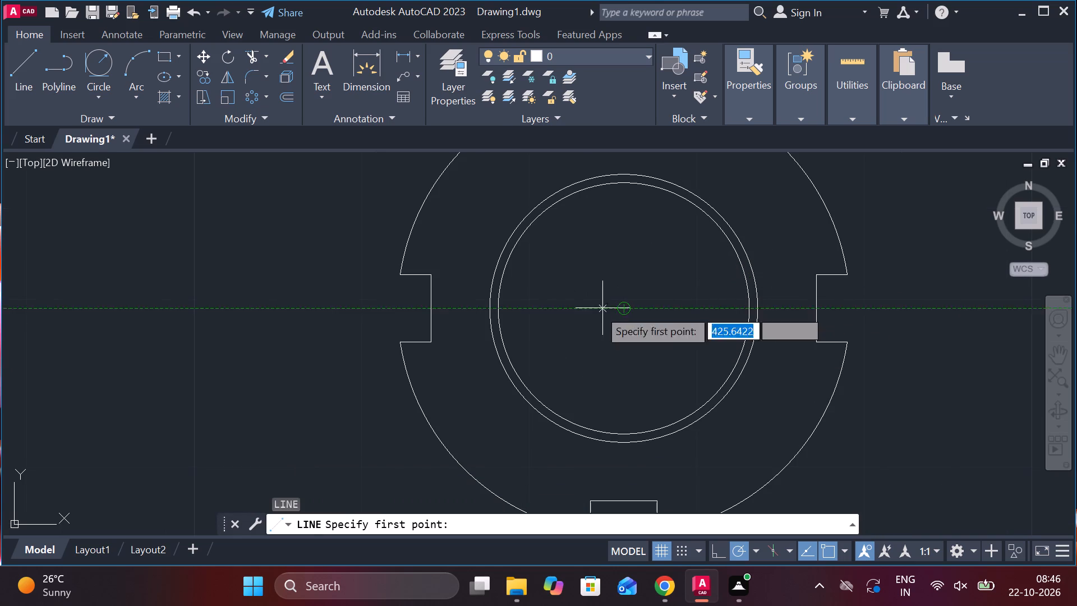
{"action": "left_click", "coordinate": [317, 314]}
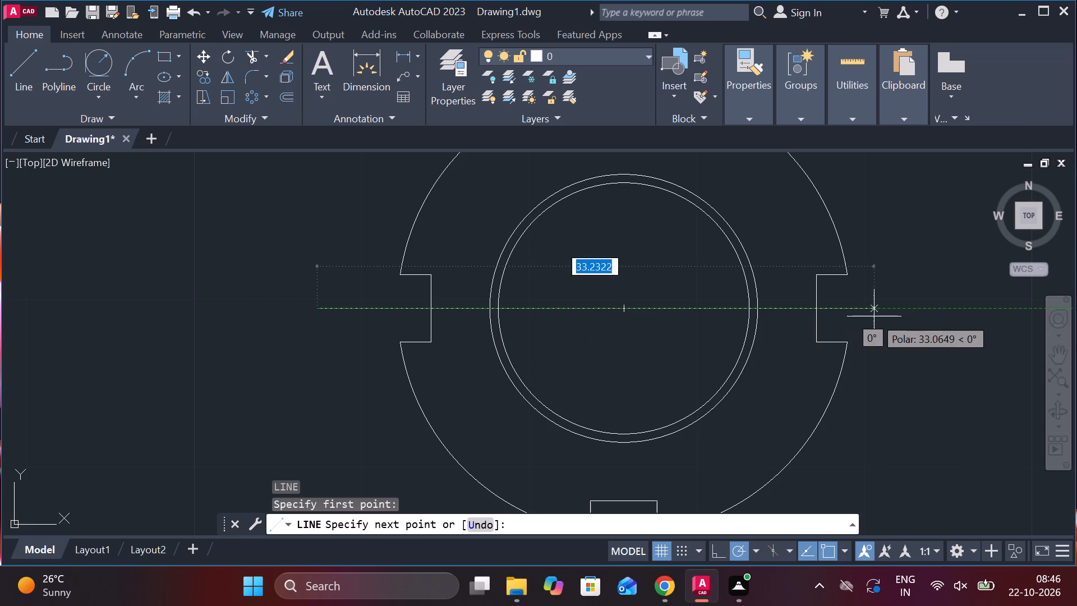
{"action": "left_click", "coordinate": [908, 310]}
{"action": "scroll", "coordinate": [909, 331], "scroll_direction": "down", "scroll_amount": 2}
{"action": "key", "text": "Escape"}
Draw a vertical centre line about 32 long through the new view's centre, extending past the top and bottom notches.
{"action": "key", "text": "space"}
{"action": "scroll", "coordinate": [793, 236], "scroll_direction": "up", "scroll_amount": 2}
{"action": "left_click", "coordinate": [802, 176]}
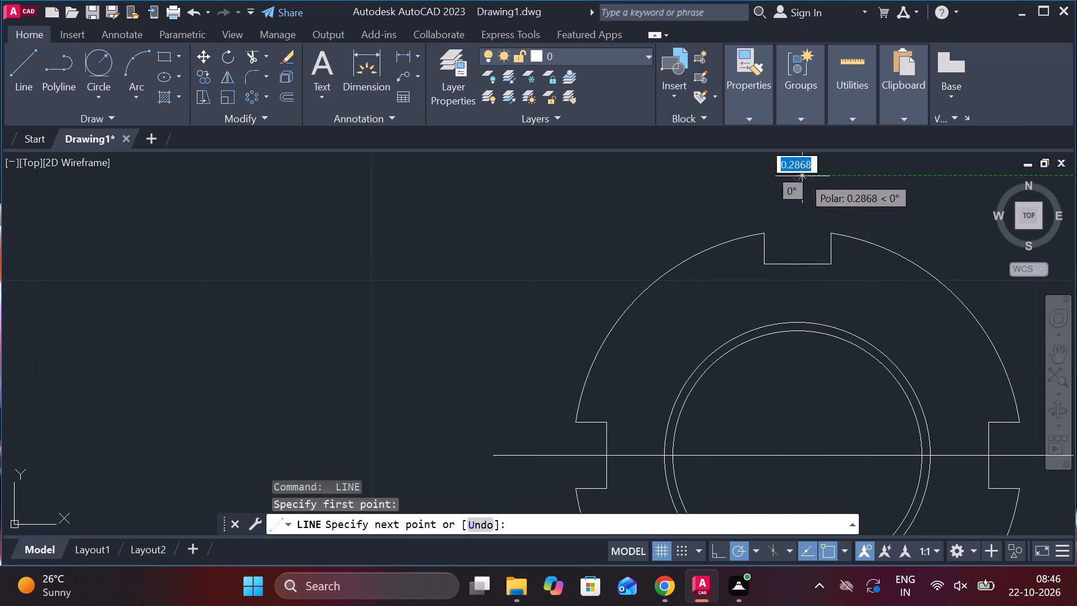
{"action": "middle_click_drag", "start_coordinate": [809, 369], "coordinate": [777, 204]}
{"action": "scroll", "coordinate": [775, 209], "scroll_direction": "down", "scroll_amount": 2}
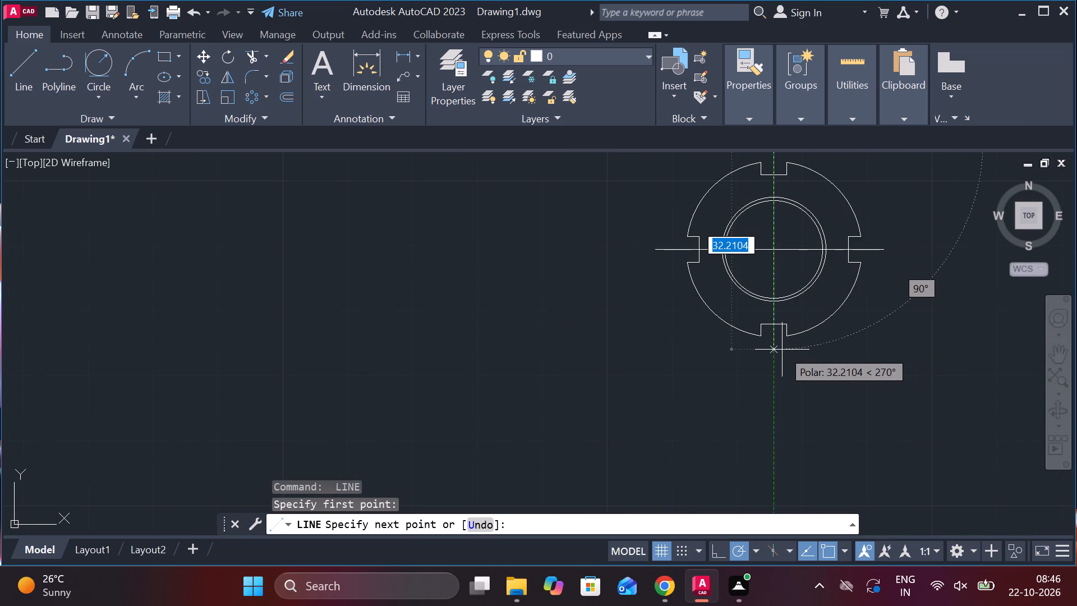
{"action": "scroll", "coordinate": [782, 350], "scroll_direction": "up", "scroll_amount": 2}
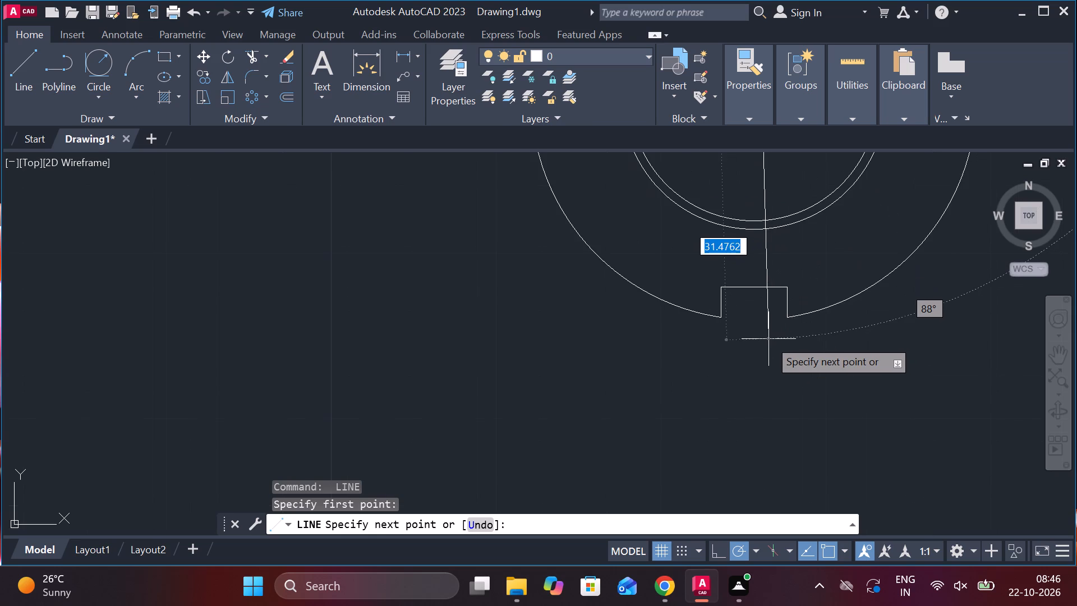
{"action": "left_click", "coordinate": [767, 347]}
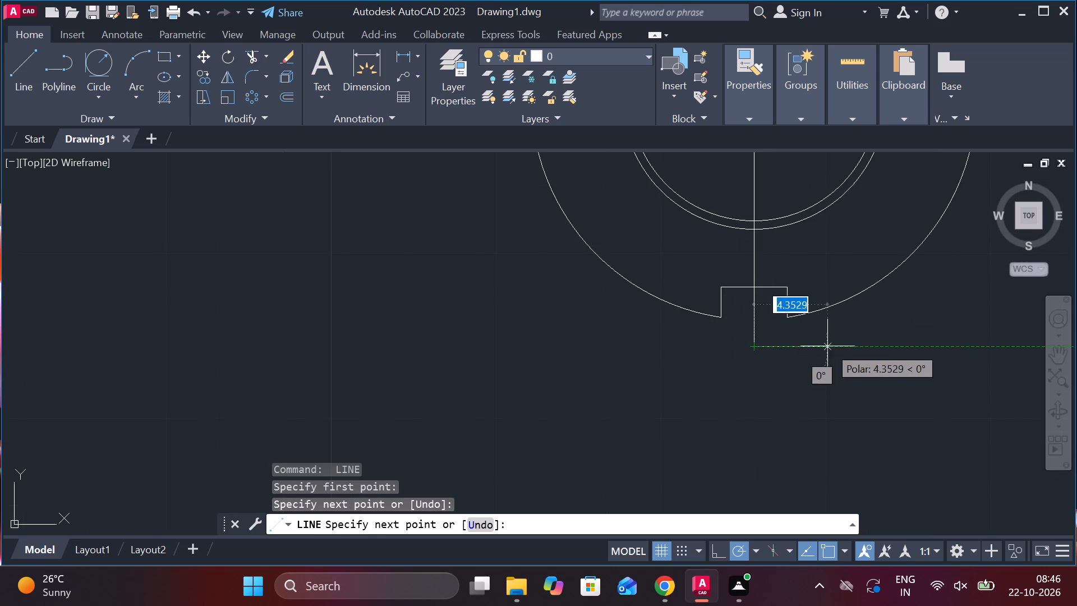
{"action": "key", "text": "Escape"}
Offset the new view's vertical centre line by 1.5 to each side.
{"action": "scroll", "coordinate": [871, 338], "scroll_direction": "down", "scroll_amount": 2}
{"action": "middle_click_drag", "start_coordinate": [880, 327], "coordinate": [737, 375]}
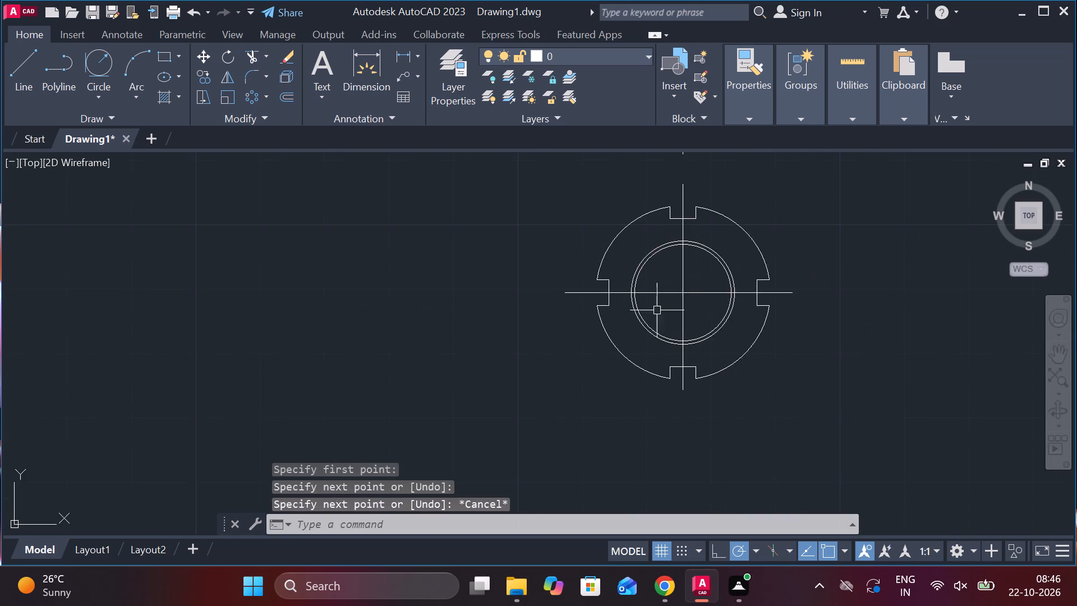
{"action": "scroll", "coordinate": [657, 275], "scroll_direction": "up", "scroll_amount": 1}
{"action": "left_click", "coordinate": [699, 269]}
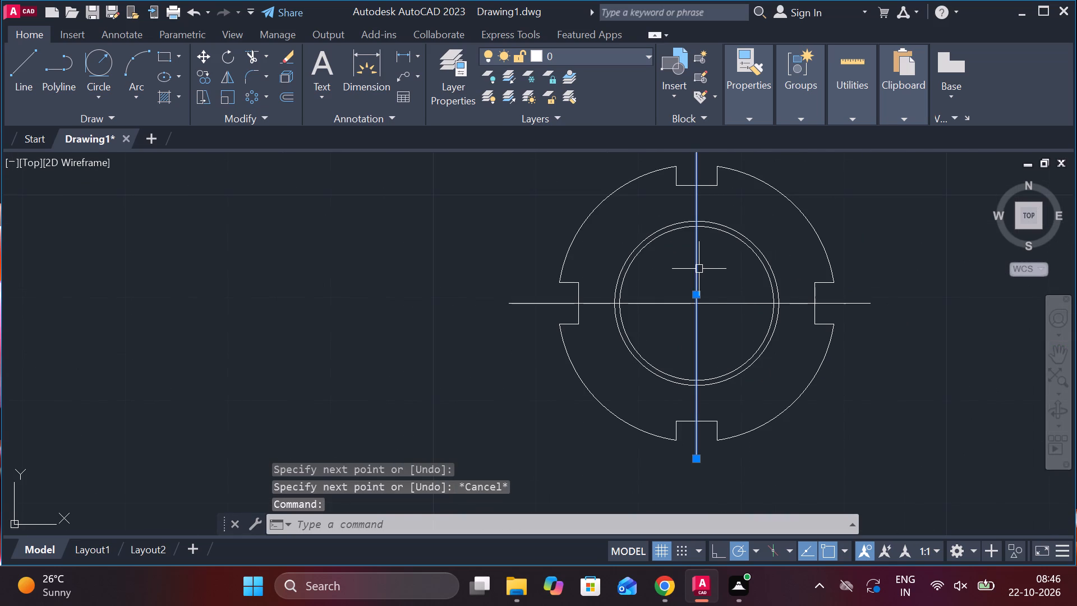
{"action": "key", "text": "o"}
{"action": "key", "text": "Return"}
{"action": "key", "text": "Return"}
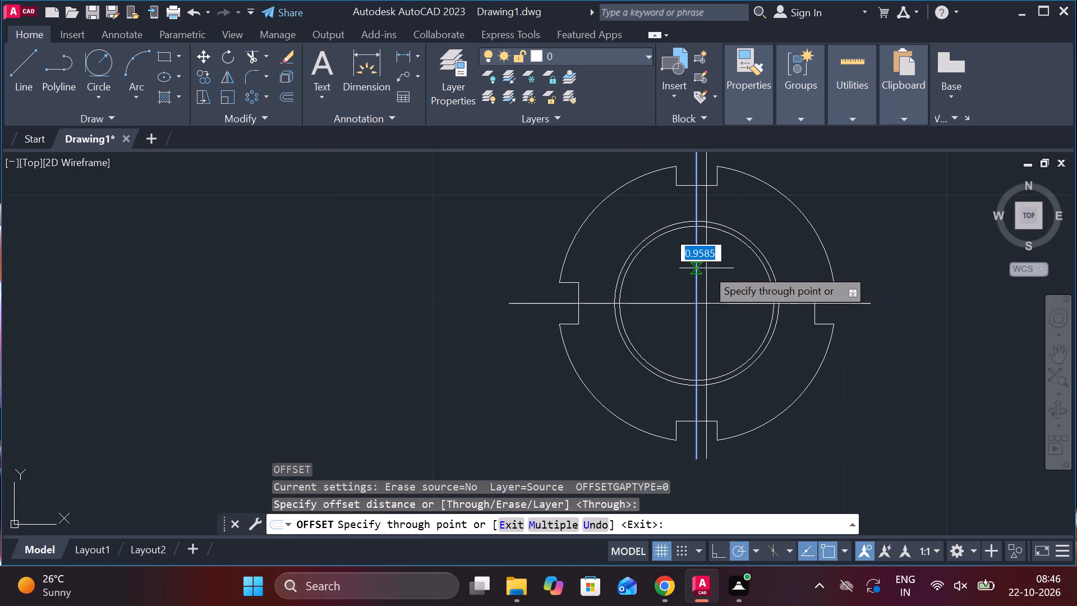
{"action": "type", "text": "1.5"}
{"action": "key", "text": "Return"}
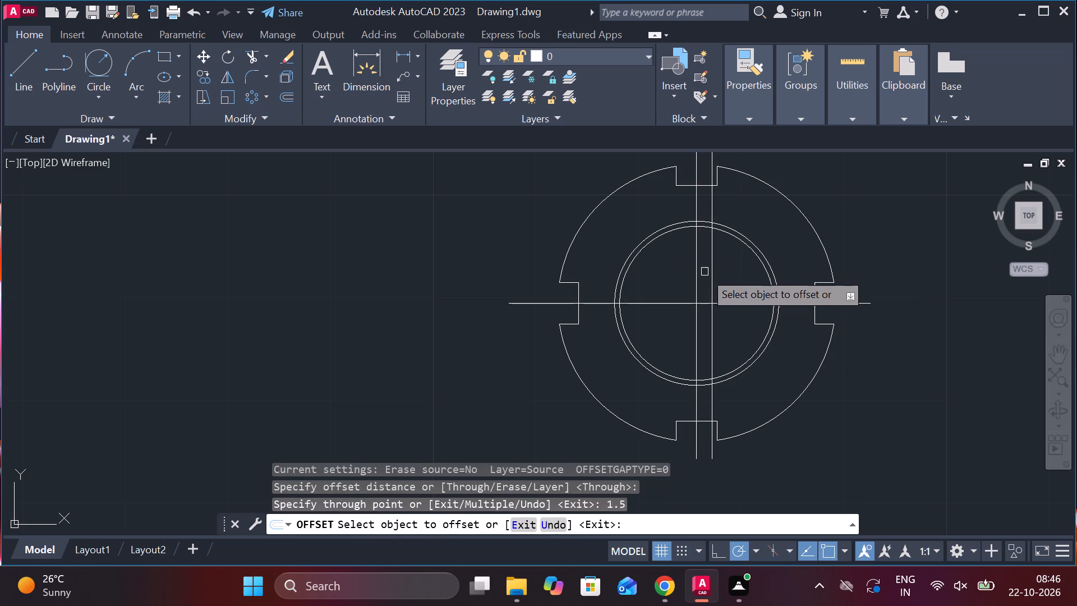
{"action": "left_click", "coordinate": [699, 261]}
{"action": "type", "text": "1.5"}
{"action": "key", "text": "Return"}
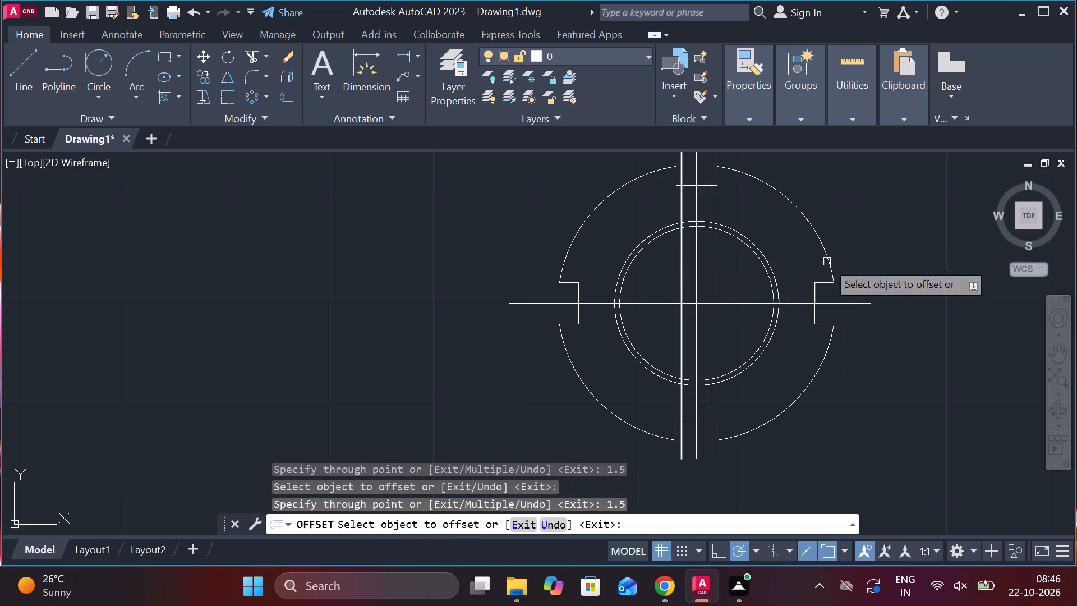
{"action": "key", "text": "Escape"}
Trim the two offset lines inside the diameter 15 circle and beyond the bottom notch of the new view.
{"action": "type", "text": "TR"}
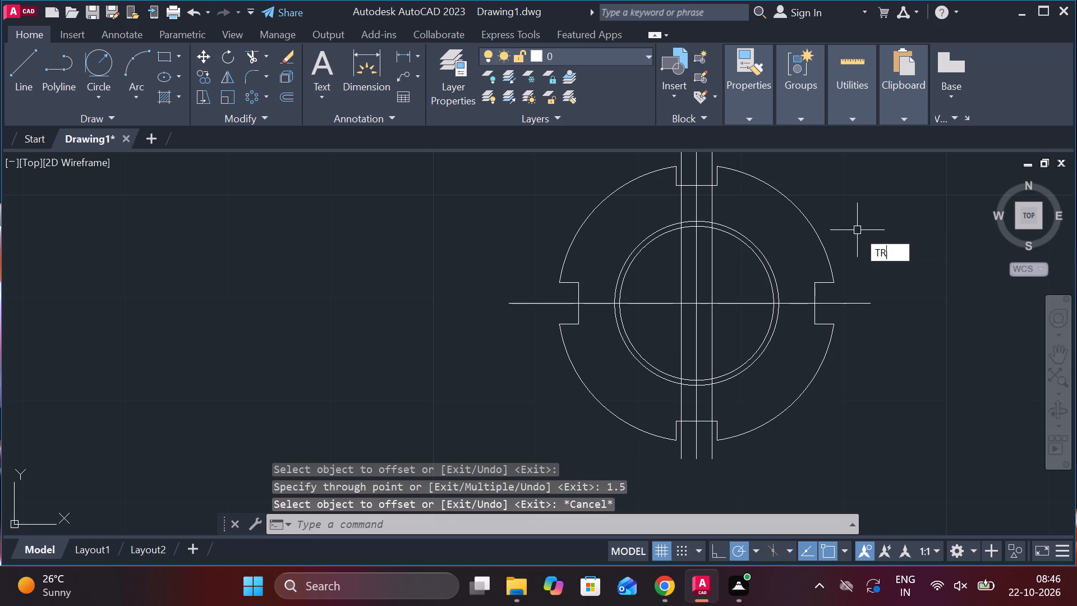
{"action": "key", "text": "space"}
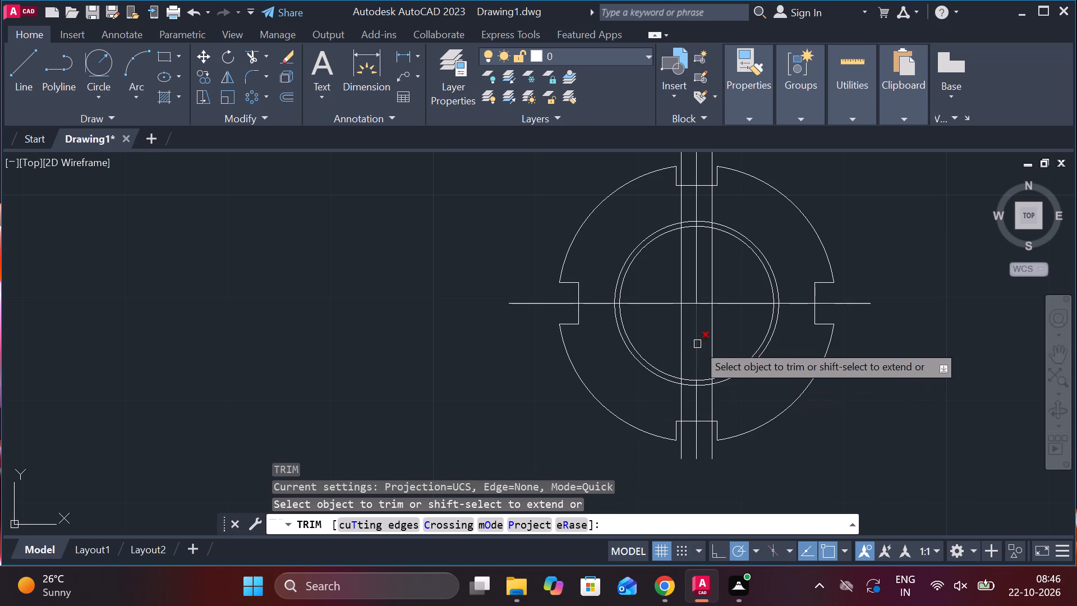
{"action": "left_click_drag", "start_coordinate": [726, 340], "coordinate": [702, 338]}
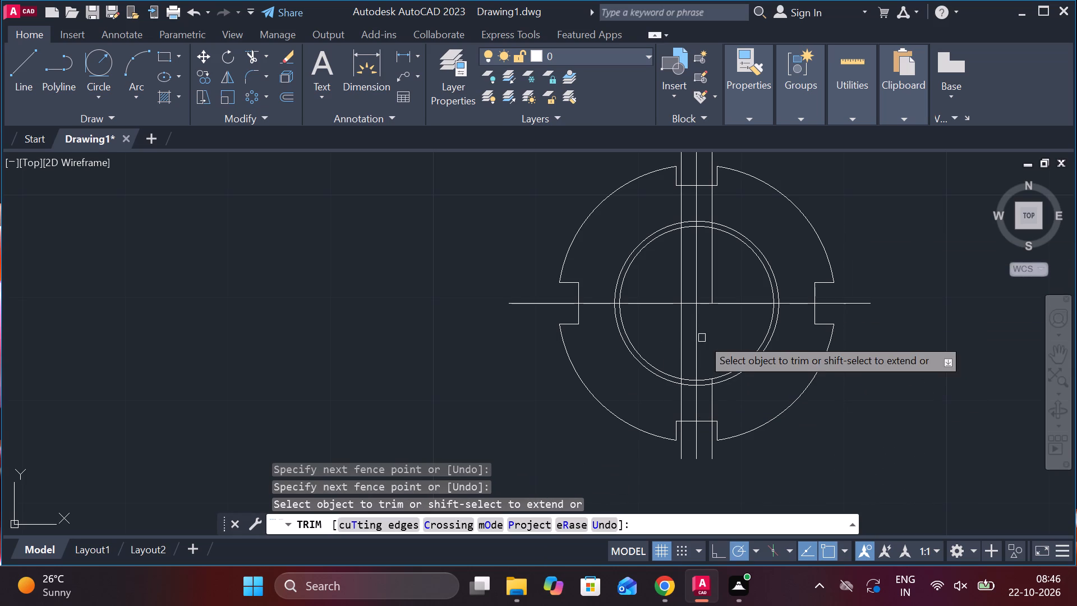
{"action": "left_click", "coordinate": [683, 346]}
{"action": "left_click", "coordinate": [677, 276]}
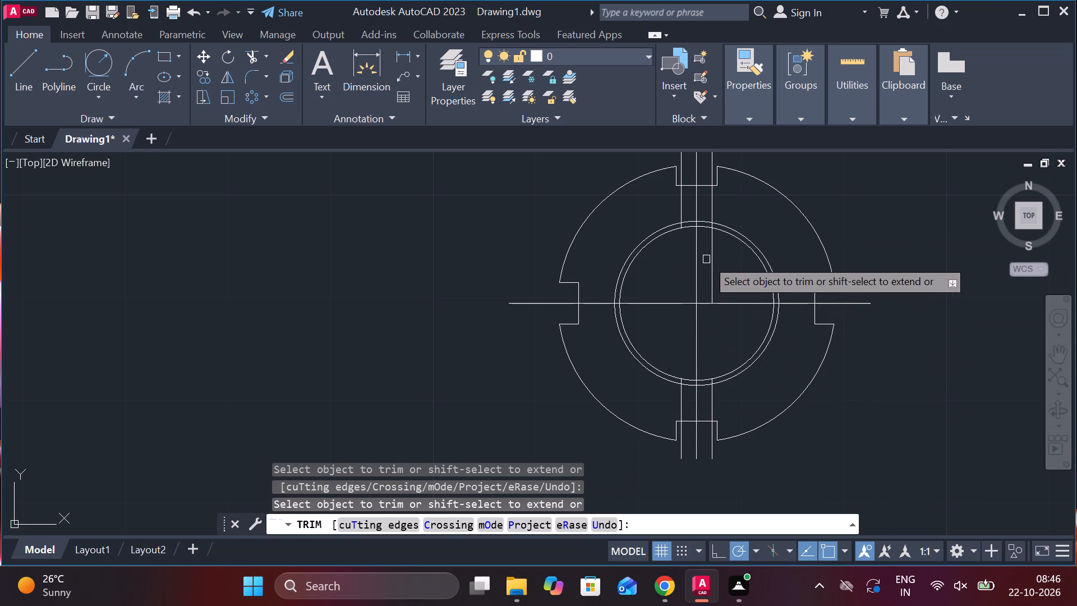
{"action": "left_click", "coordinate": [706, 259]}
{"action": "left_click", "coordinate": [715, 259]}
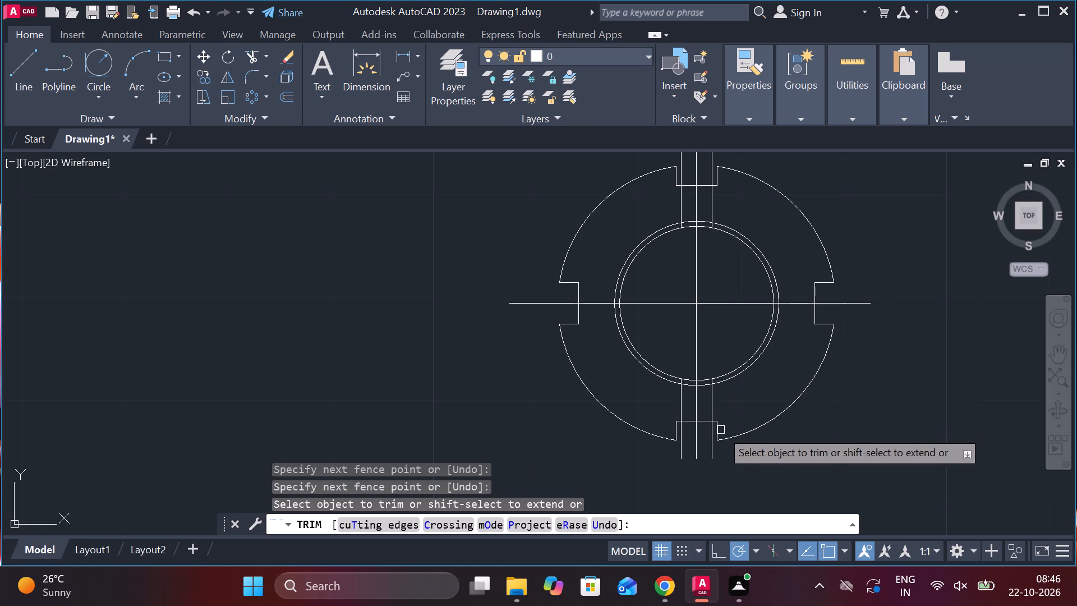
{"action": "left_click", "coordinate": [707, 440]}
{"action": "left_click", "coordinate": [717, 463]}
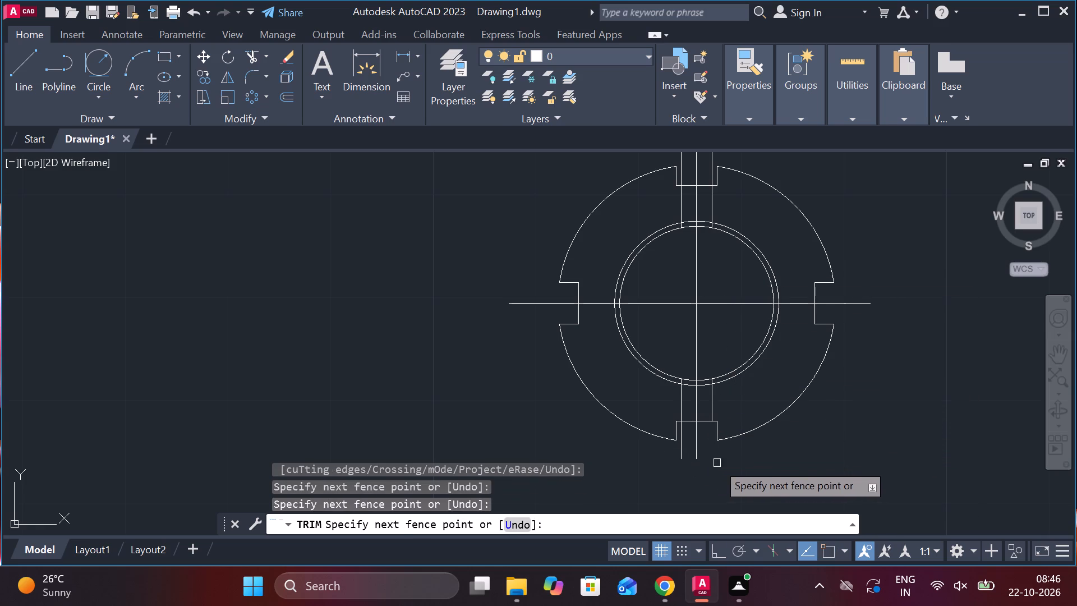
{"action": "left_click", "coordinate": [682, 453]}
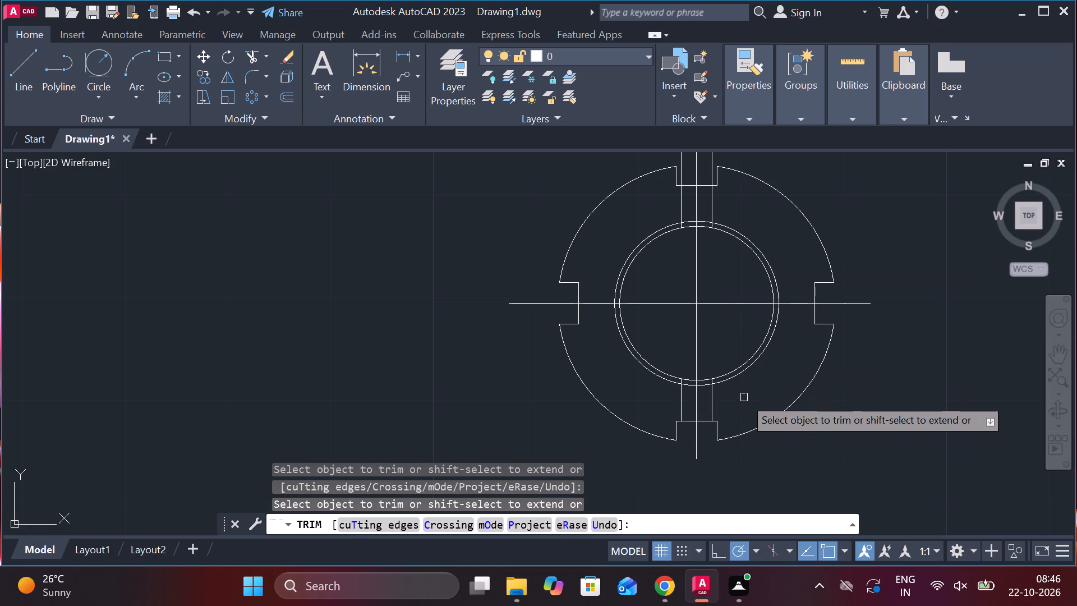
Trim the leftover offset line stubs between the diameter 15 and 16 circles at the bottom and top.
{"action": "scroll", "coordinate": [741, 397], "scroll_direction": "up", "scroll_amount": 2}
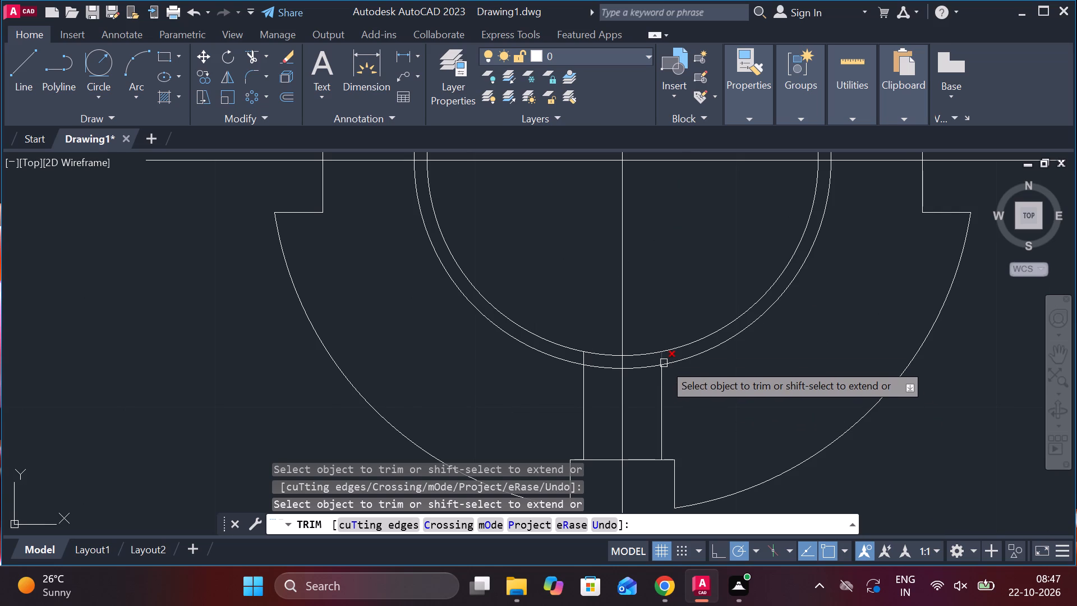
{"action": "left_click", "coordinate": [664, 363]}
{"action": "left_click", "coordinate": [579, 357]}
{"action": "scroll", "coordinate": [599, 337], "scroll_direction": "down", "scroll_amount": 2}
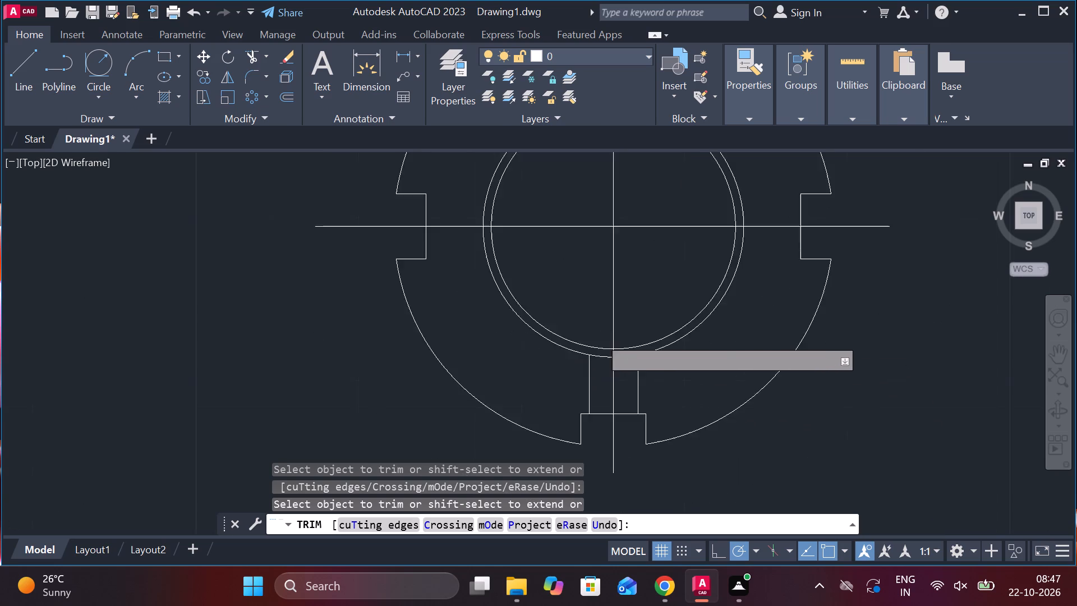
{"action": "middle_click_drag", "start_coordinate": [662, 168], "coordinate": [664, 264]}
{"action": "scroll", "coordinate": [635, 272], "scroll_direction": "up", "scroll_amount": 2}
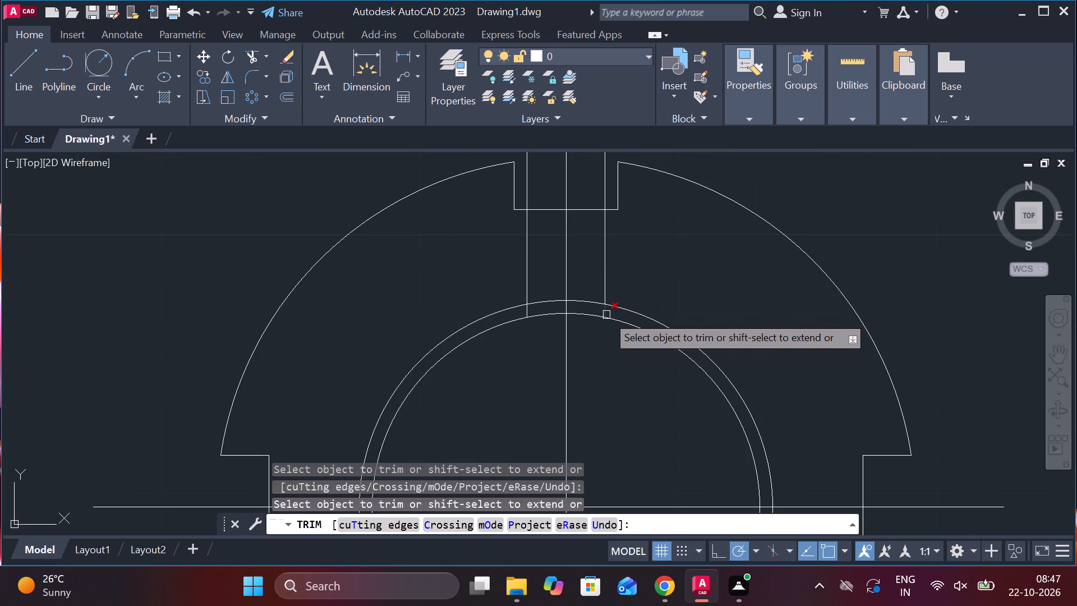
{"action": "left_click", "coordinate": [605, 313]}
{"action": "left_click", "coordinate": [530, 313]}
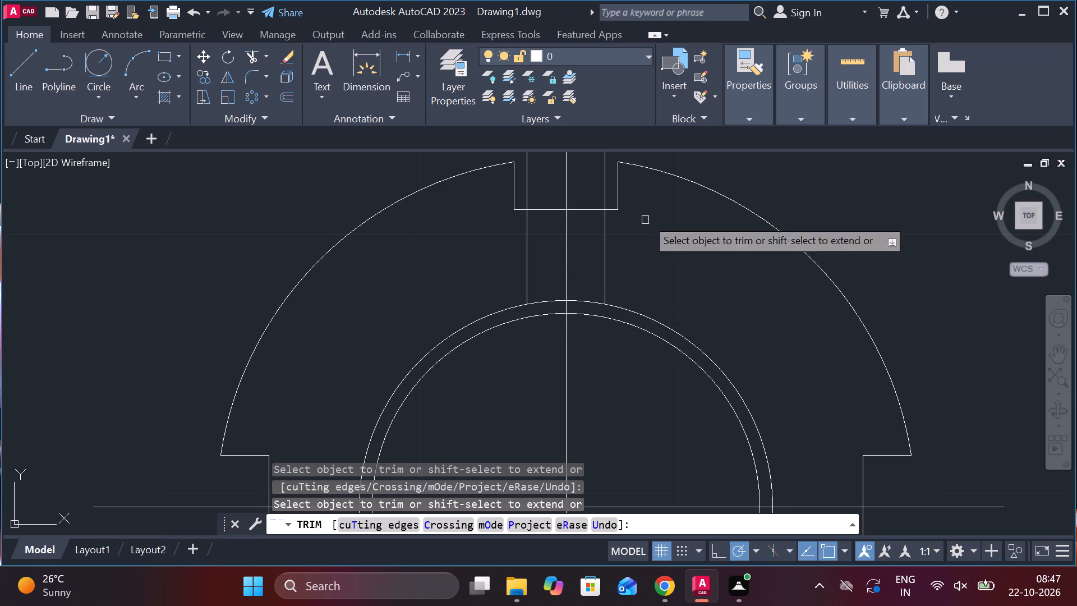
Trim the ends of both offset lines that extend above the base of the top notch.
{"action": "middle_click_drag", "start_coordinate": [634, 229], "coordinate": [630, 302]}
{"action": "left_click", "coordinate": [601, 224]}
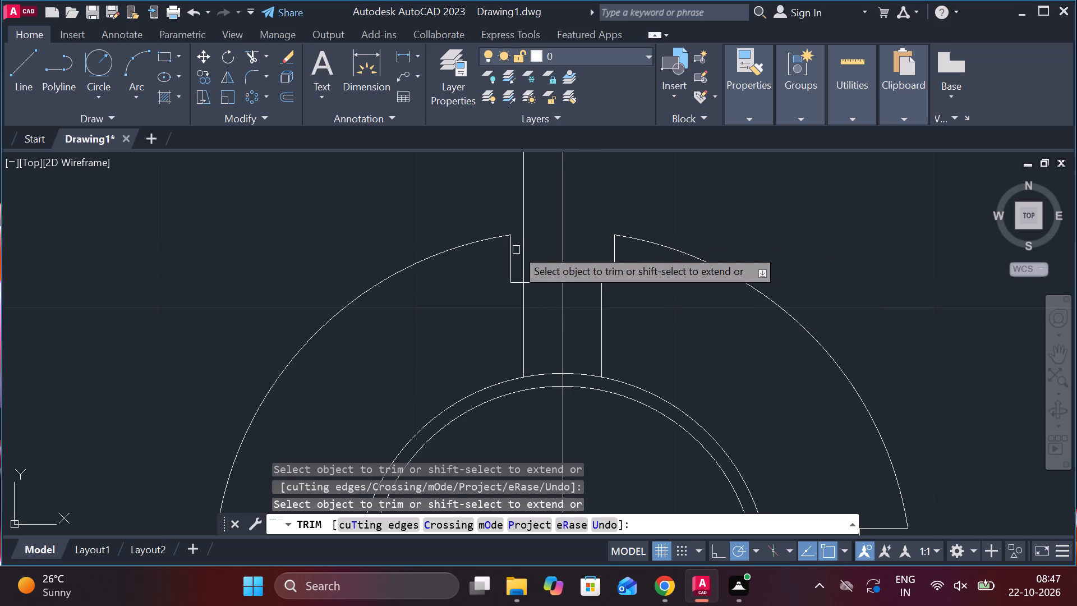
{"action": "left_click", "coordinate": [526, 238]}
{"action": "scroll", "coordinate": [681, 199], "scroll_direction": "down", "scroll_amount": 2}
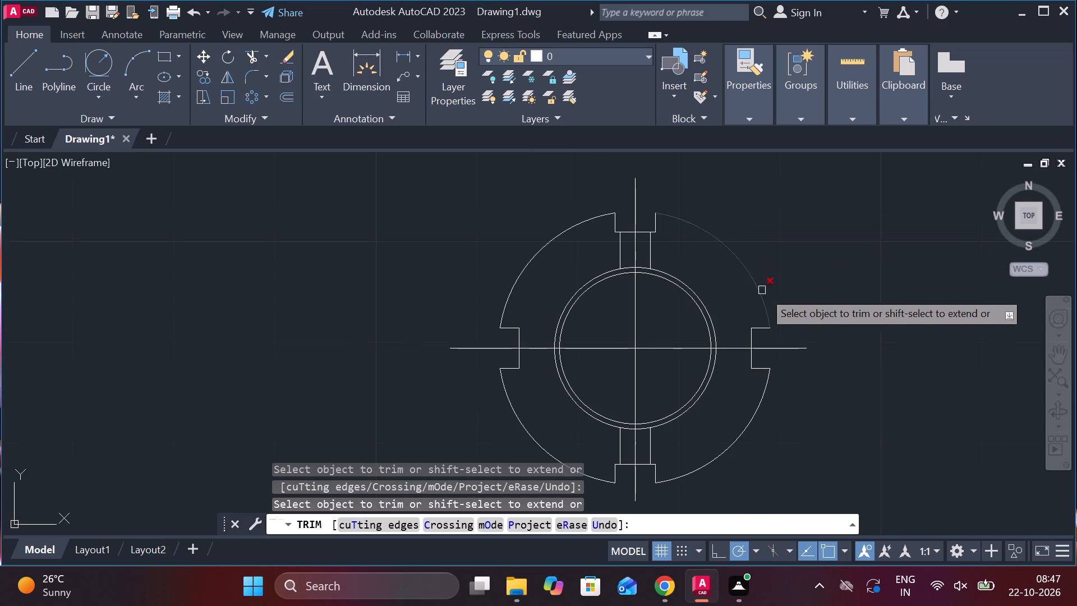
{"action": "key", "text": "Escape"}
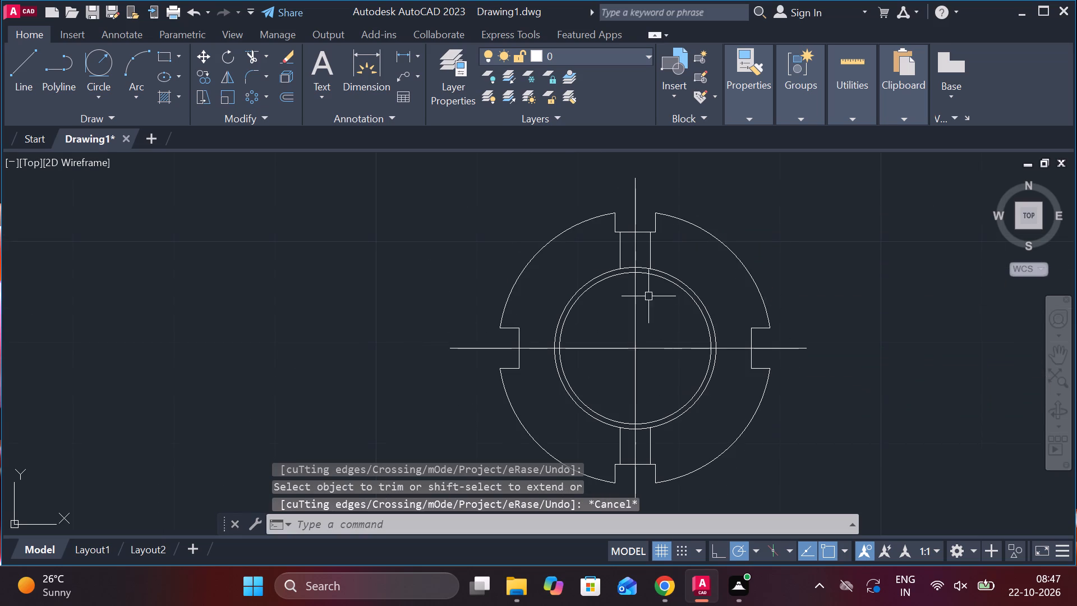
Set the linetype of the four short vertical lines between the notches and the diameter 16 circle to DASHED.
{"action": "left_click", "coordinate": [651, 250]}
{"action": "left_click", "coordinate": [618, 257]}
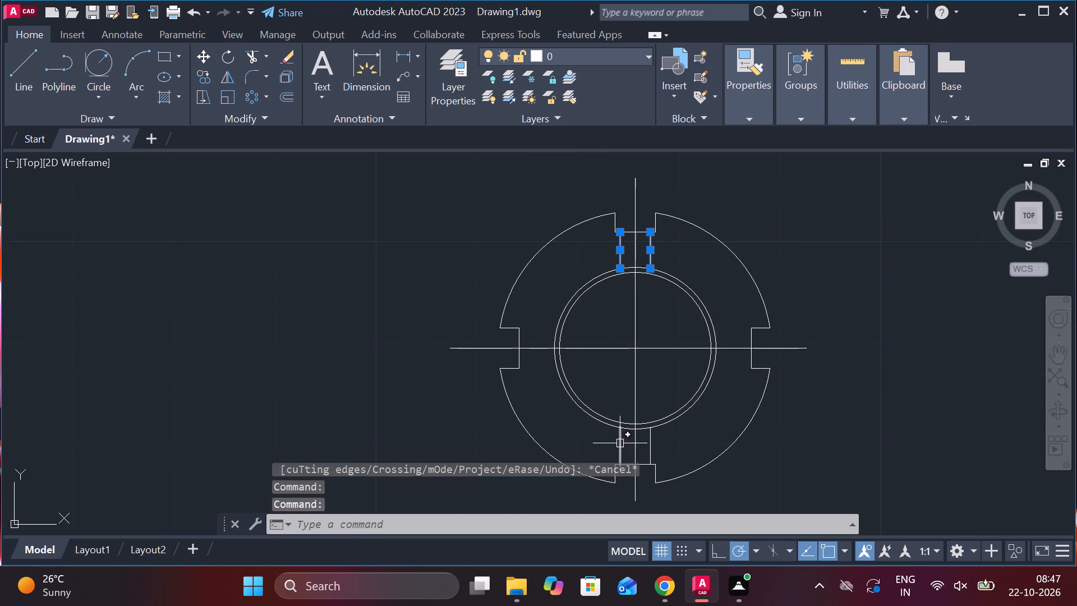
{"action": "left_click", "coordinate": [619, 443]}
{"action": "left_click", "coordinate": [648, 447]}
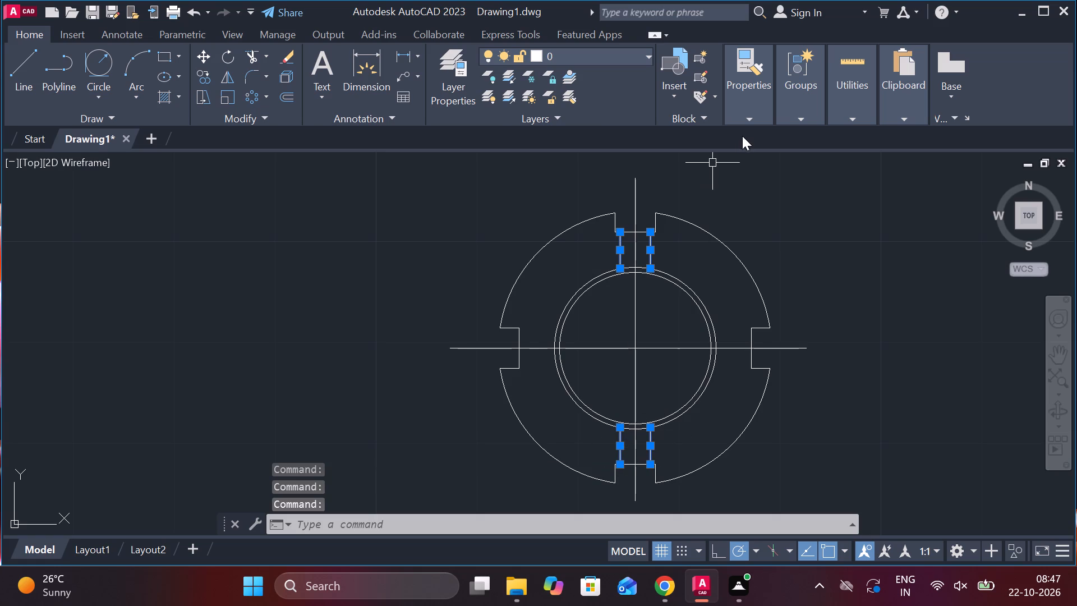
{"action": "left_click", "coordinate": [746, 125]}
{"action": "left_click", "coordinate": [844, 187]}
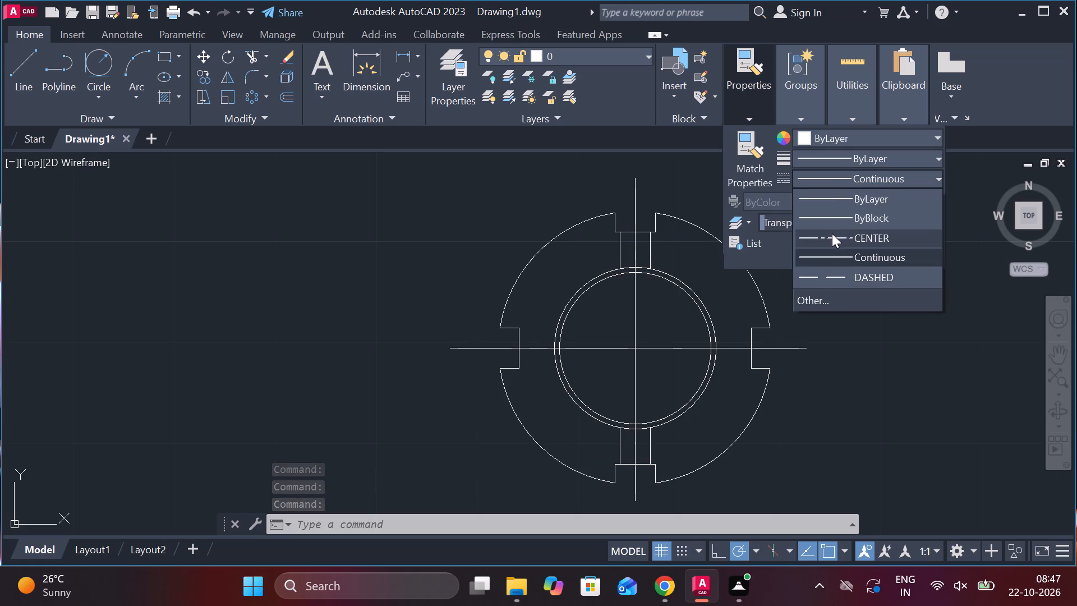
{"action": "left_click", "coordinate": [855, 273]}
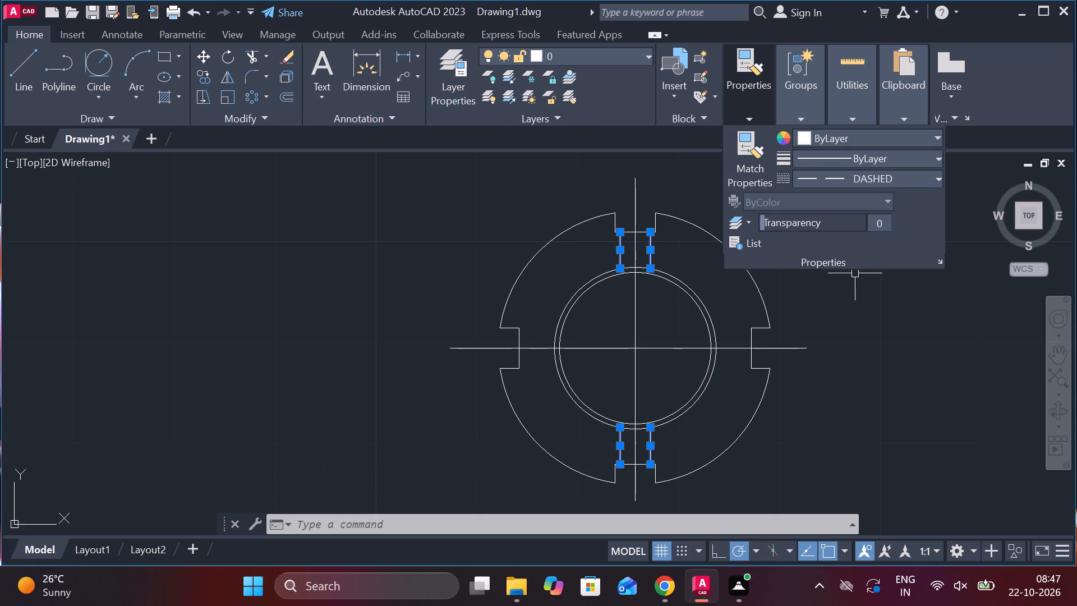
{"action": "left_click", "coordinate": [742, 112]}
{"action": "left_click", "coordinate": [823, 172]}
{"action": "left_click", "coordinate": [822, 275]}
{"action": "key", "text": "Escape"}
{"action": "scroll", "coordinate": [640, 301], "scroll_direction": "up", "scroll_amount": 3}
{"action": "scroll", "coordinate": [674, 276], "scroll_direction": "down", "scroll_amount": 2}
{"action": "key", "text": "Escape"}
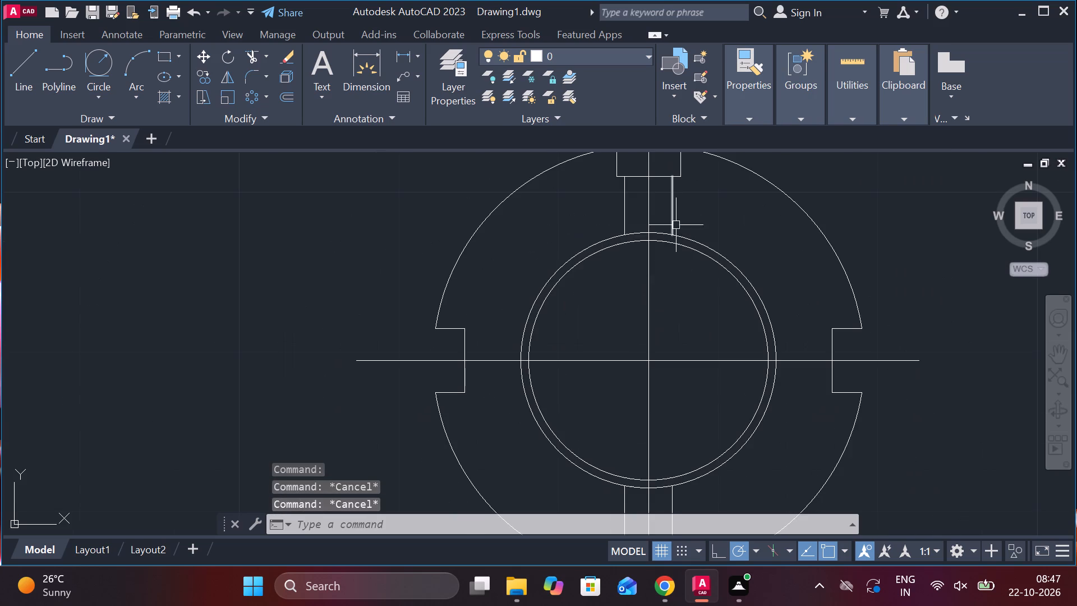
Set the linetype of the right short vertical line below the top notch to CENTER.
{"action": "left_click", "coordinate": [671, 204]}
{"action": "key", "text": "Escape"}
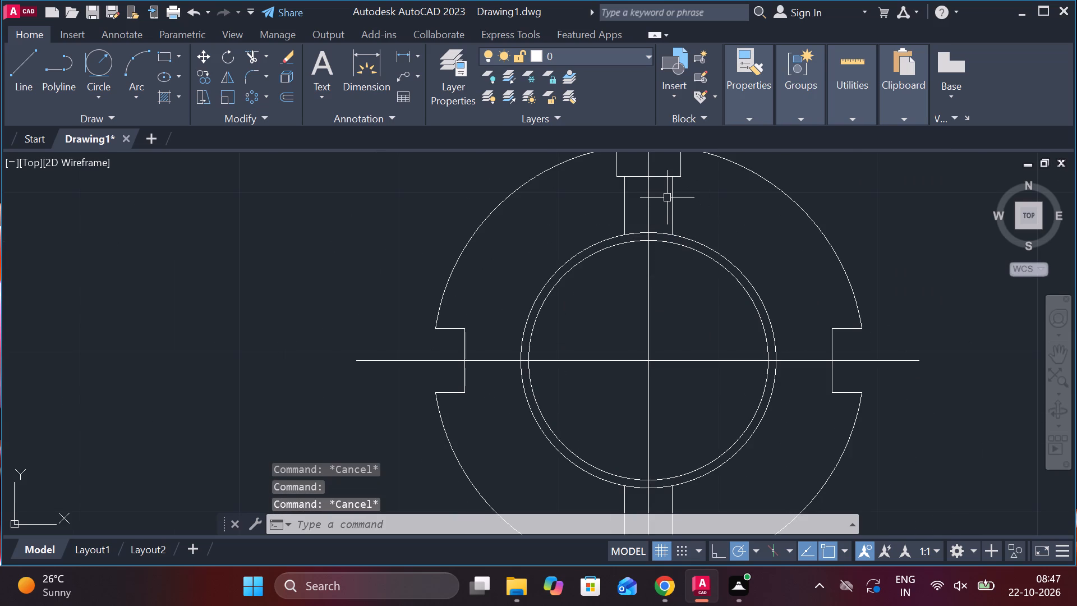
{"action": "left_click", "coordinate": [670, 200]}
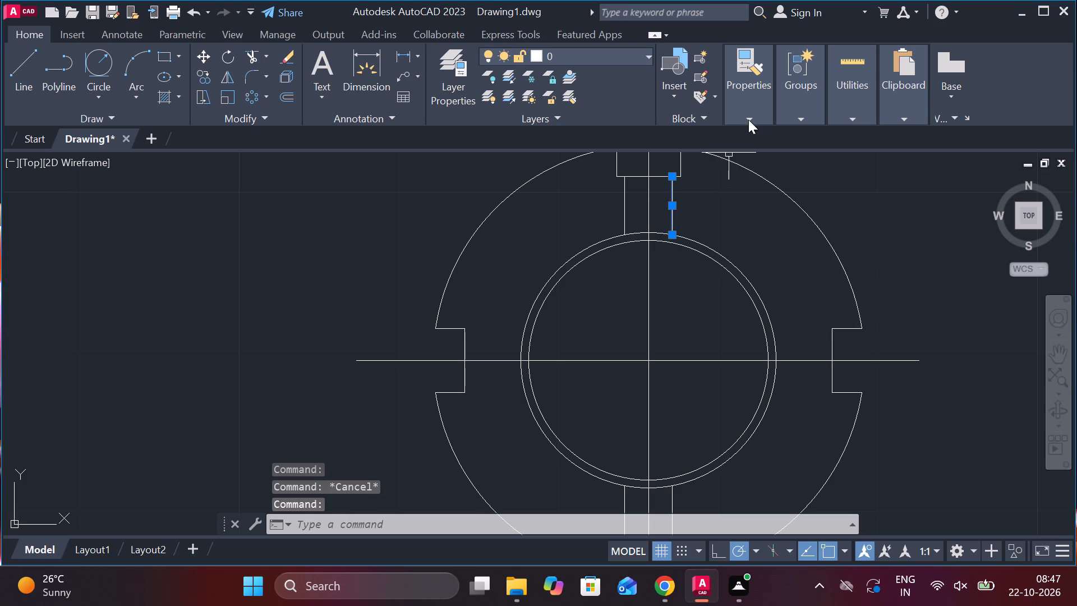
{"action": "left_click", "coordinate": [748, 120]}
{"action": "left_click", "coordinate": [803, 182]}
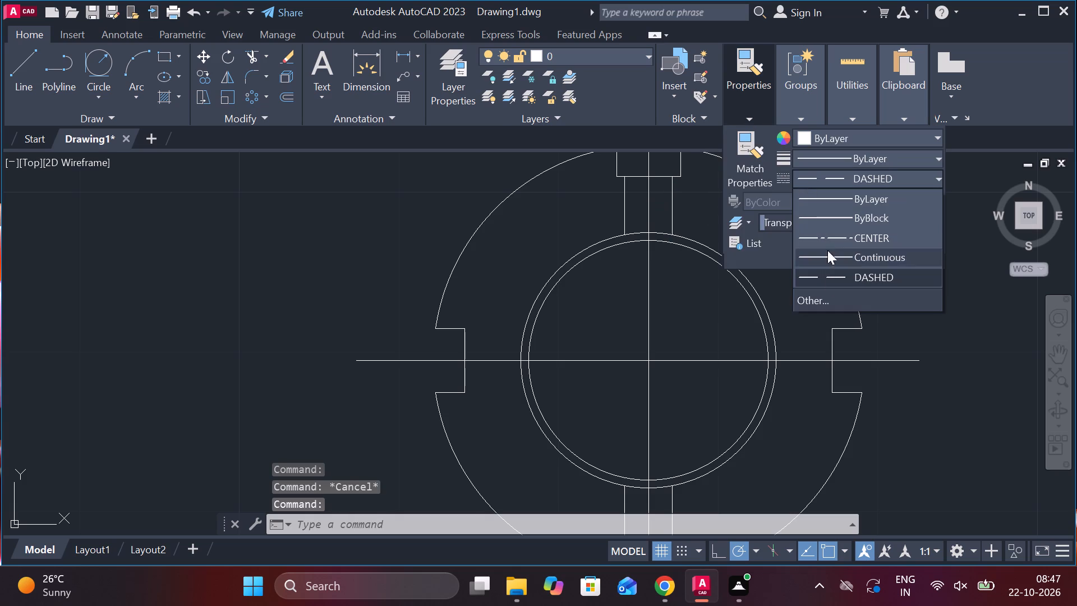
{"action": "left_click", "coordinate": [826, 237]}
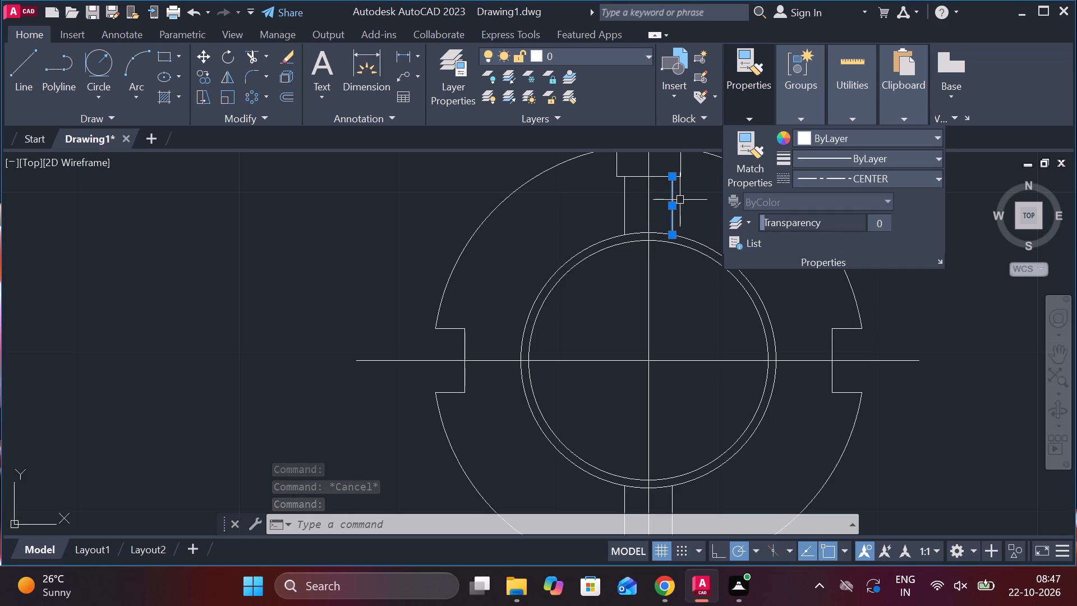
{"action": "key", "text": "Escape"}
{"action": "key", "text": "Escape"}
{"action": "key", "text": "Escape"}
{"action": "key", "text": "Escape"}
{"action": "key", "text": "Escape"}
{"action": "key", "text": "Escape"}
{"action": "key", "text": "Escape"}
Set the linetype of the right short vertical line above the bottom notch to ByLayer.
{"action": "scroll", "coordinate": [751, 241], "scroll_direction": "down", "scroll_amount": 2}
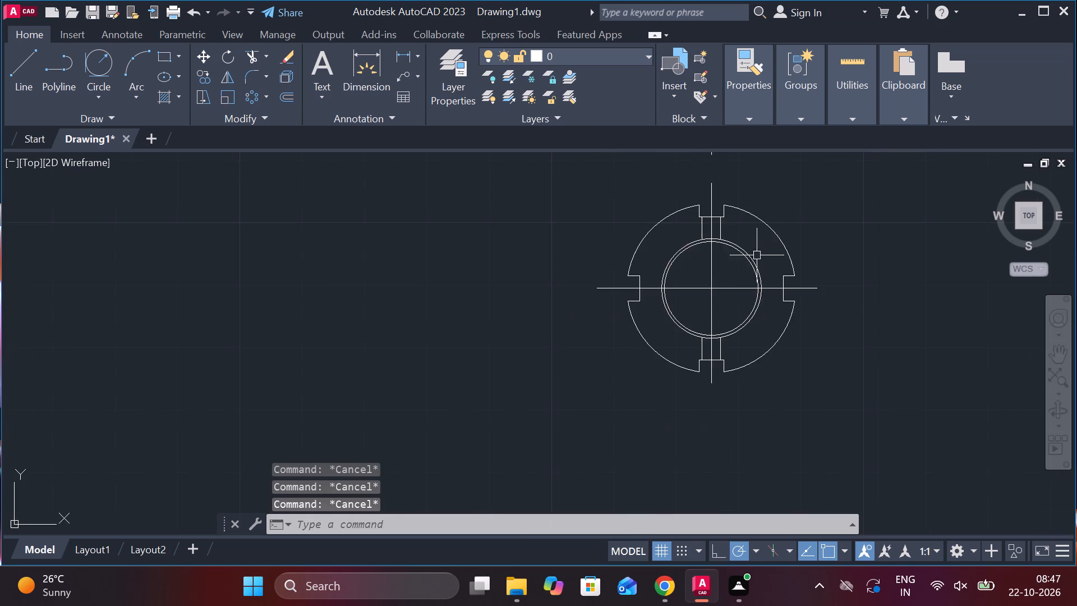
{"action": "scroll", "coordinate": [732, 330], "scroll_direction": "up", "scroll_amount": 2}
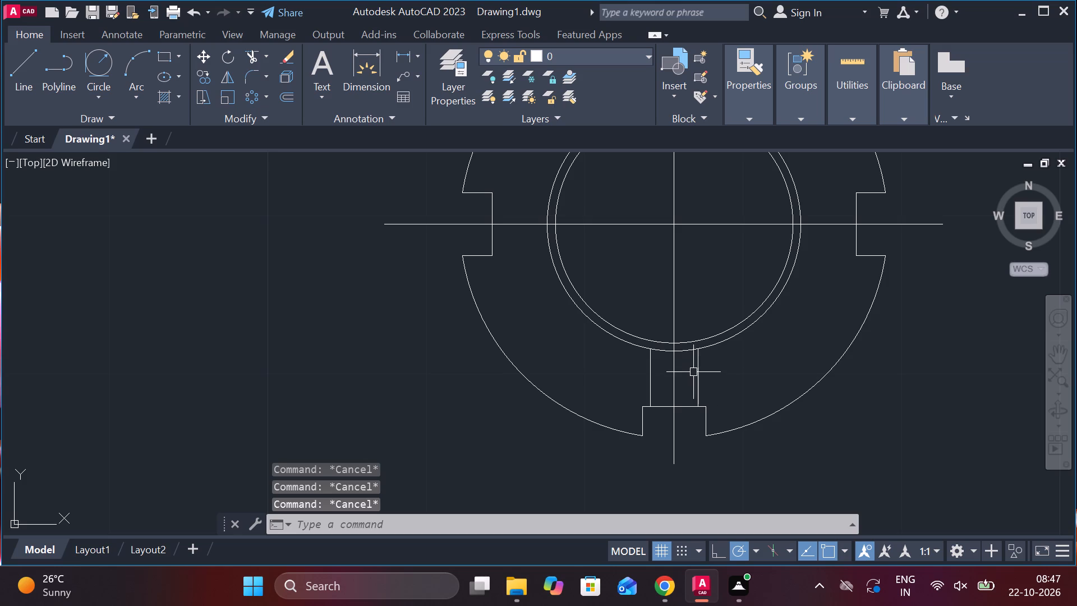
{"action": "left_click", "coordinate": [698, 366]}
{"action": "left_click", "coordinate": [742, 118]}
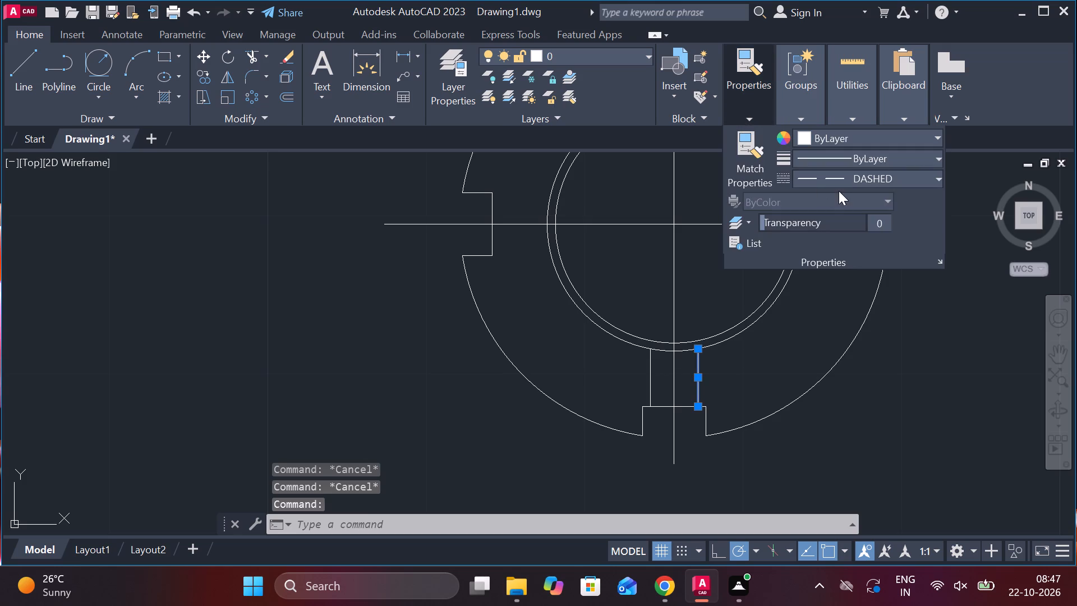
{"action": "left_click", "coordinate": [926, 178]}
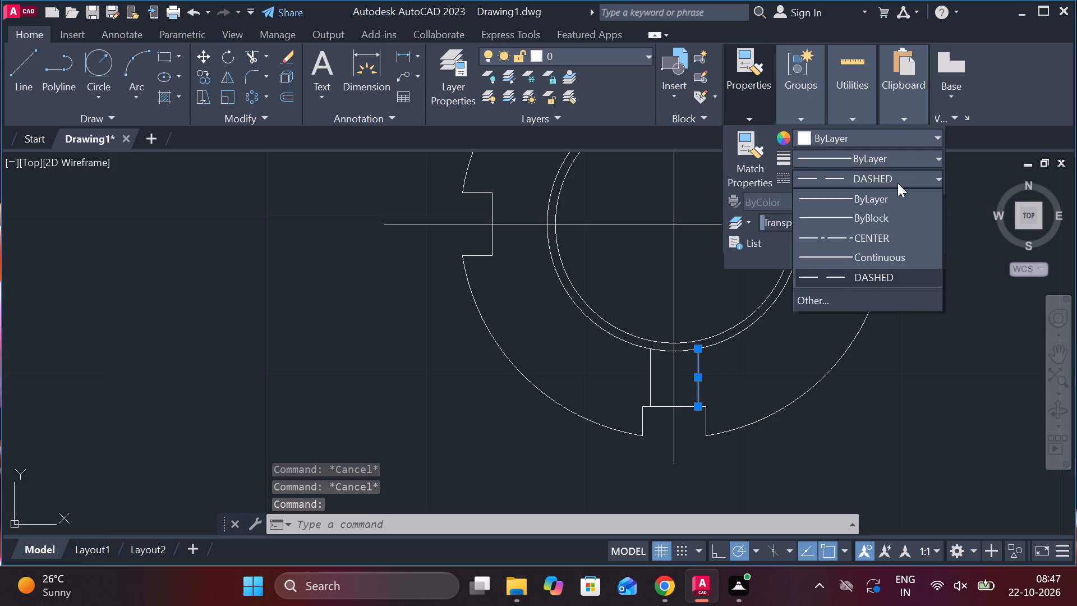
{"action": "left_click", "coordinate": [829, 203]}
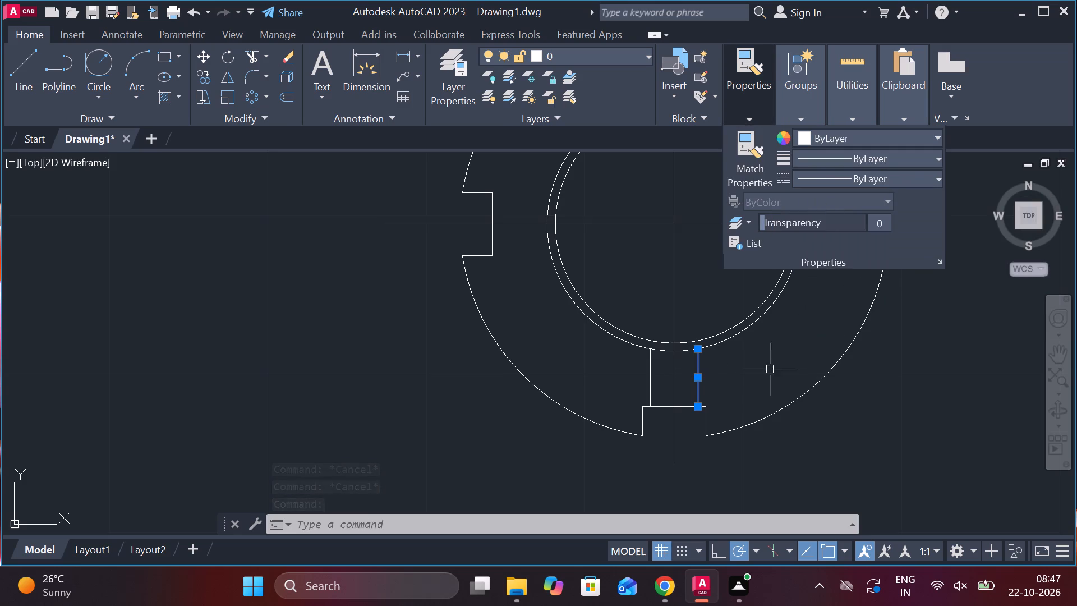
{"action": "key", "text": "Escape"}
Set the linetype of the right short vertical line above the bottom notch to DASHED.
{"action": "left_click", "coordinate": [697, 376]}
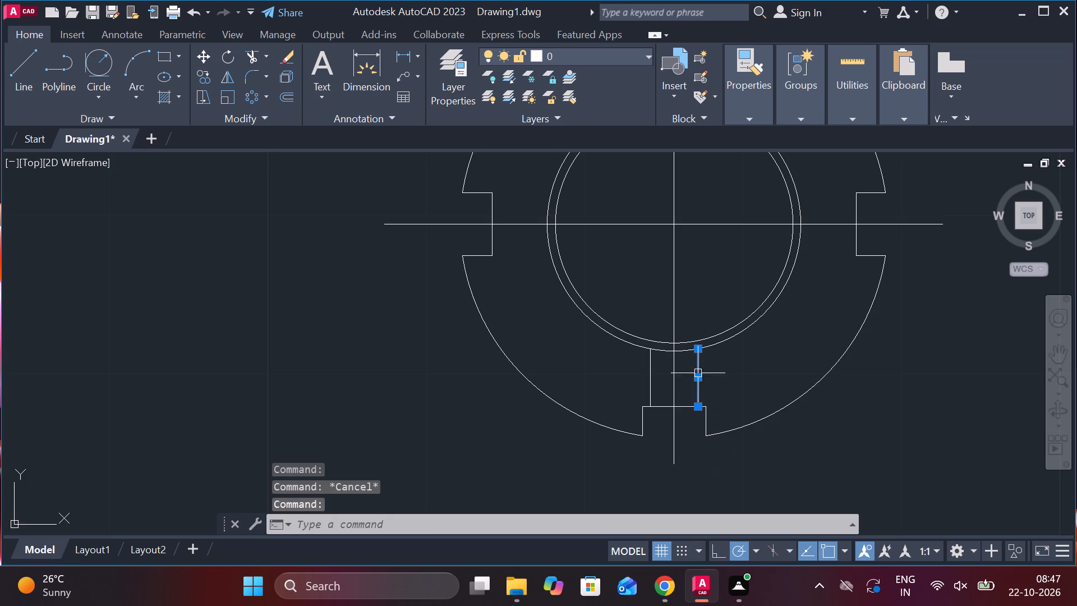
{"action": "left_click", "coordinate": [749, 124]}
{"action": "left_click", "coordinate": [859, 182]}
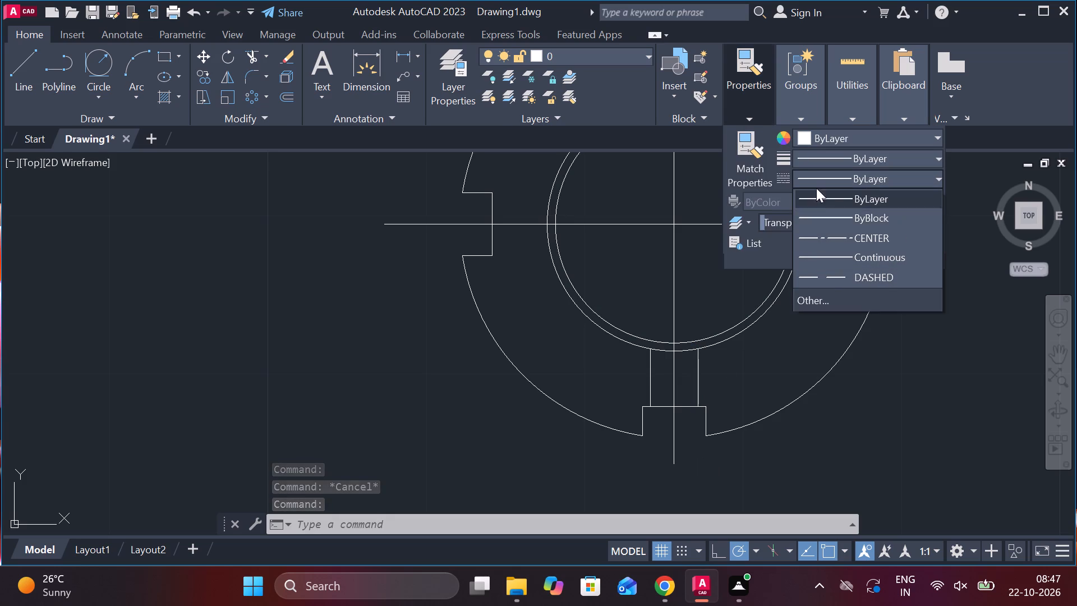
{"action": "left_click", "coordinate": [826, 276]}
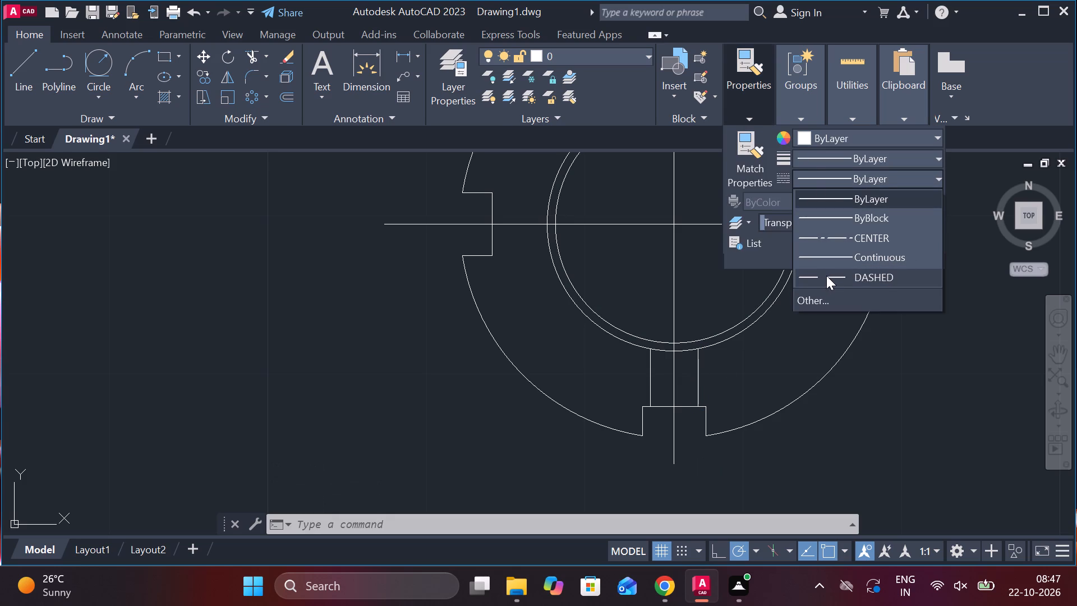
{"action": "key", "text": "Escape"}
{"action": "key", "text": "Escape"}
{"action": "key", "text": "Escape"}
{"action": "key", "text": "Escape"}
{"action": "key", "text": "Escape"}
Join the selected outline arcs and notch edges of the diameter 27 part into a polyline.
{"action": "scroll", "coordinate": [804, 431], "scroll_direction": "down", "scroll_amount": 2}
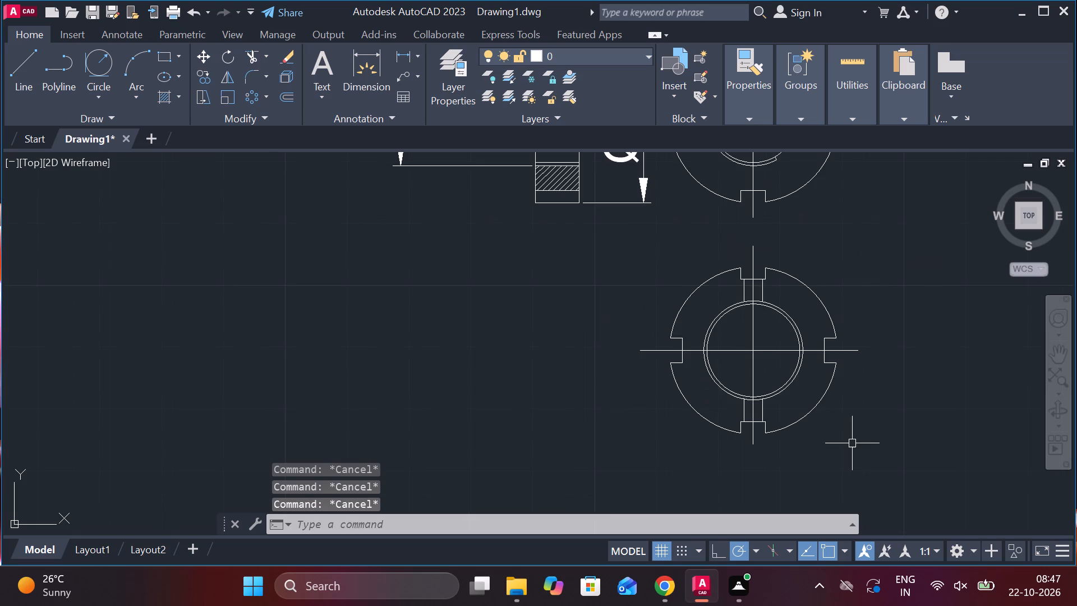
{"action": "key", "text": "Escape"}
{"action": "left_click_drag", "start_coordinate": [868, 445], "coordinate": [859, 434]}
{"action": "left_click", "coordinate": [635, 248]}
{"action": "key", "text": "j"}
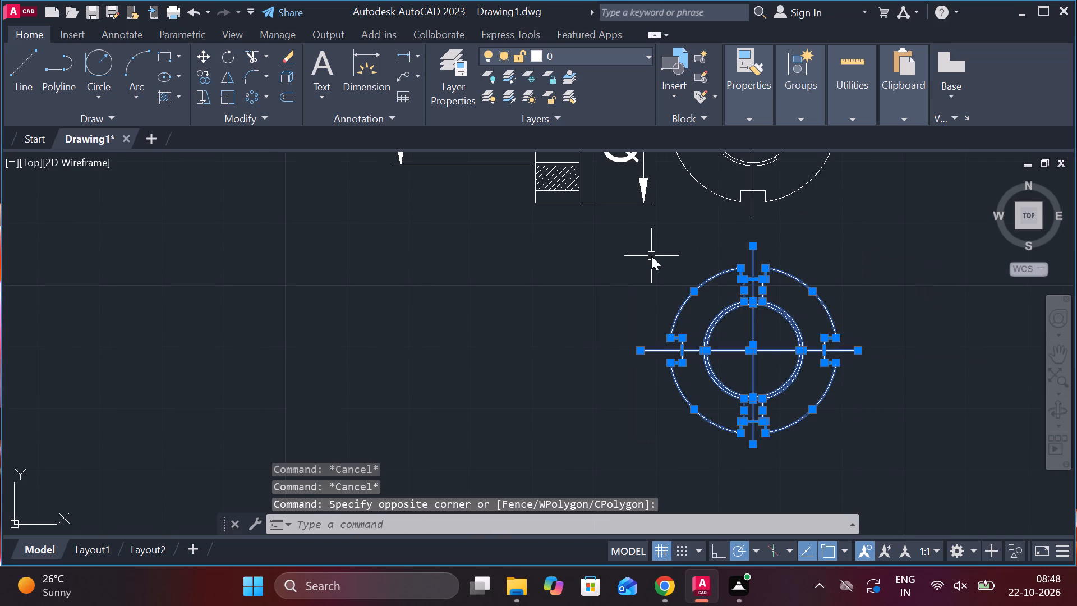
{"action": "key", "text": "Return"}
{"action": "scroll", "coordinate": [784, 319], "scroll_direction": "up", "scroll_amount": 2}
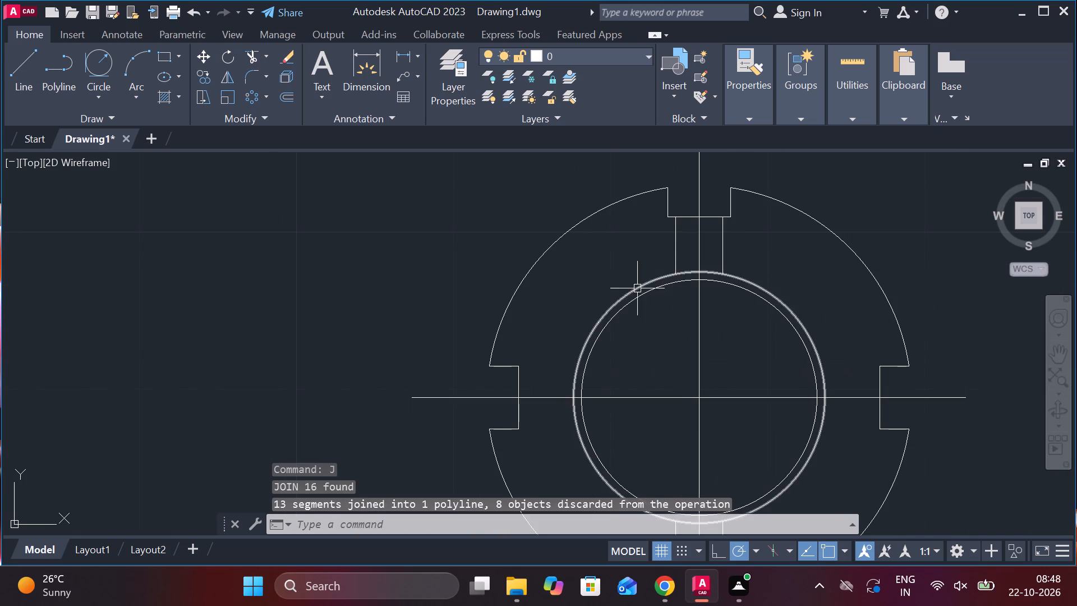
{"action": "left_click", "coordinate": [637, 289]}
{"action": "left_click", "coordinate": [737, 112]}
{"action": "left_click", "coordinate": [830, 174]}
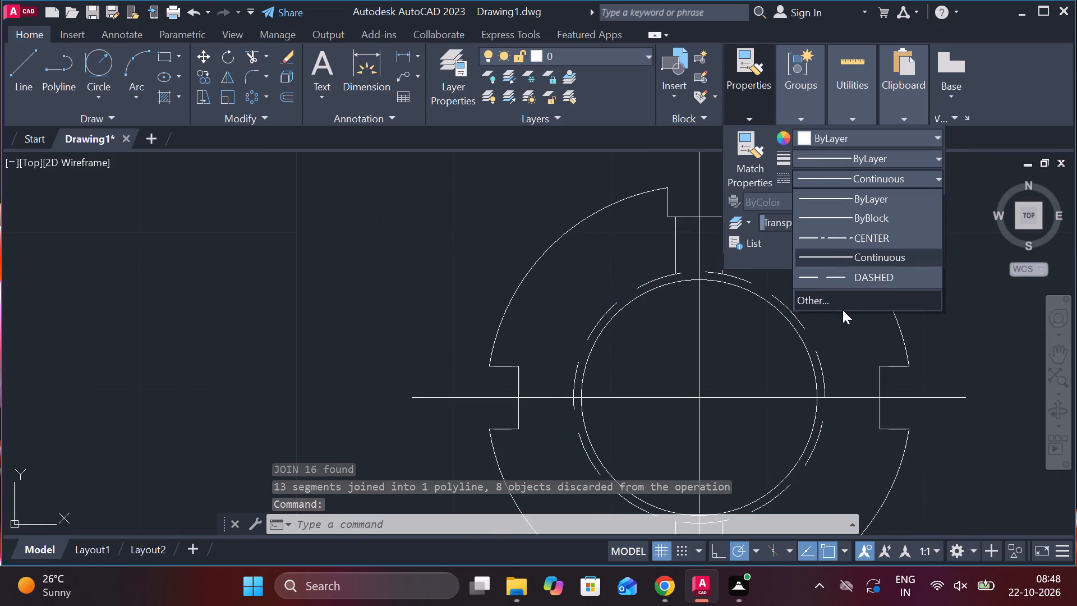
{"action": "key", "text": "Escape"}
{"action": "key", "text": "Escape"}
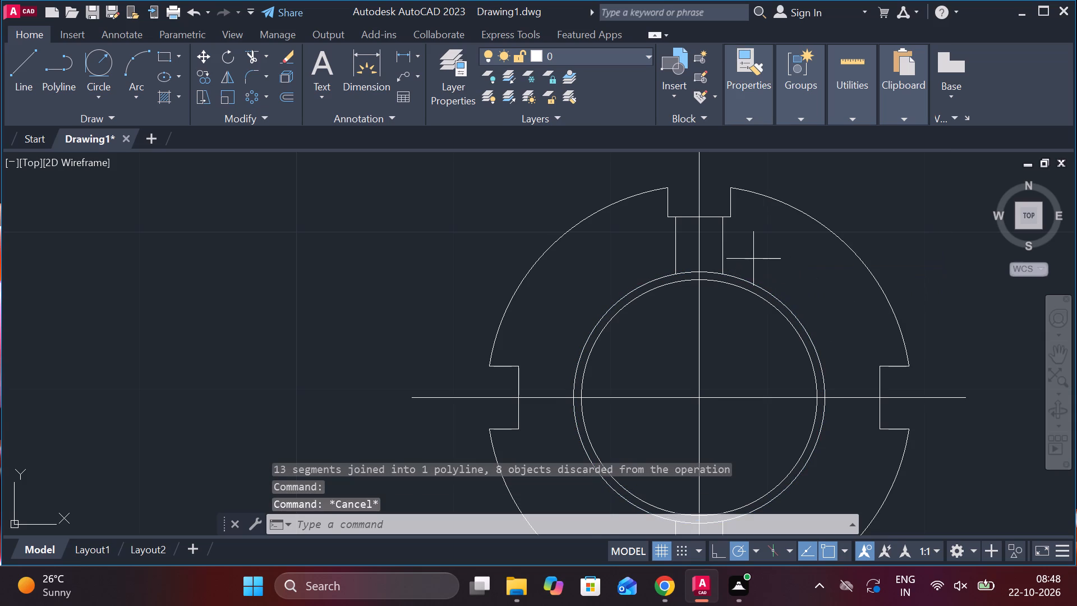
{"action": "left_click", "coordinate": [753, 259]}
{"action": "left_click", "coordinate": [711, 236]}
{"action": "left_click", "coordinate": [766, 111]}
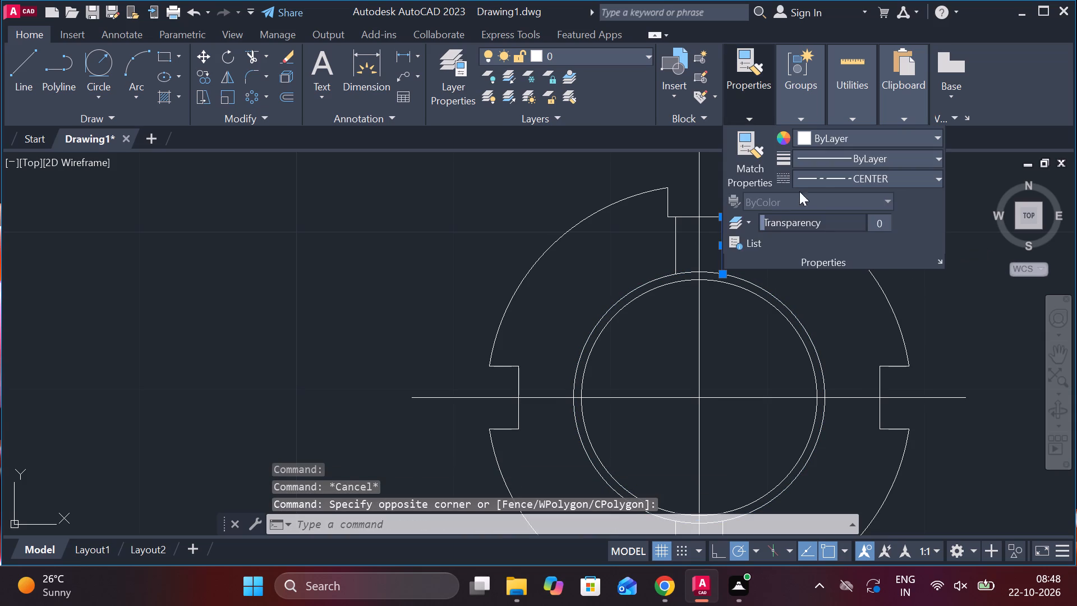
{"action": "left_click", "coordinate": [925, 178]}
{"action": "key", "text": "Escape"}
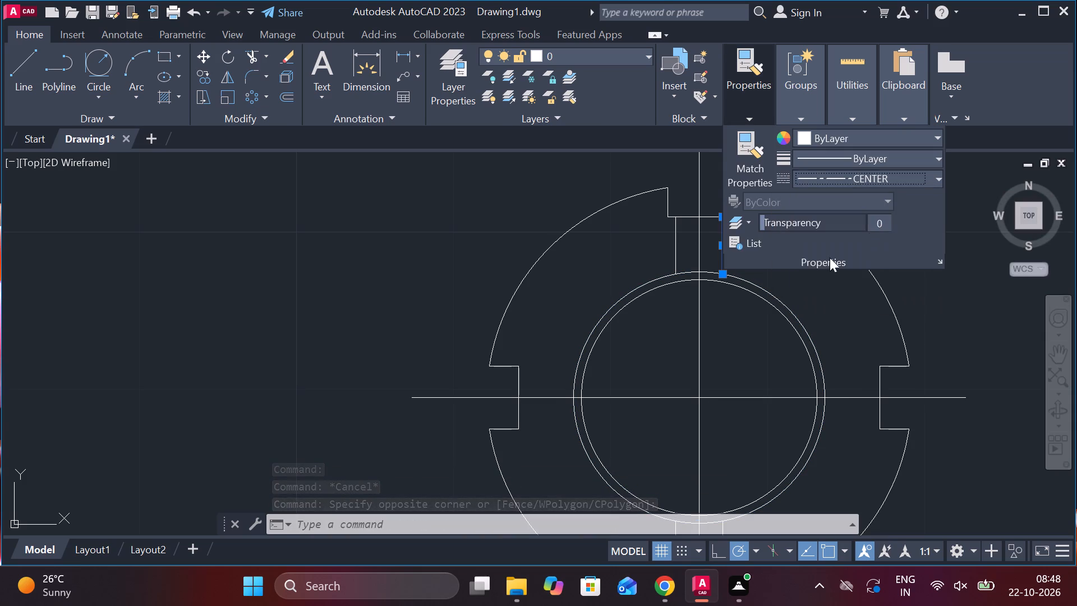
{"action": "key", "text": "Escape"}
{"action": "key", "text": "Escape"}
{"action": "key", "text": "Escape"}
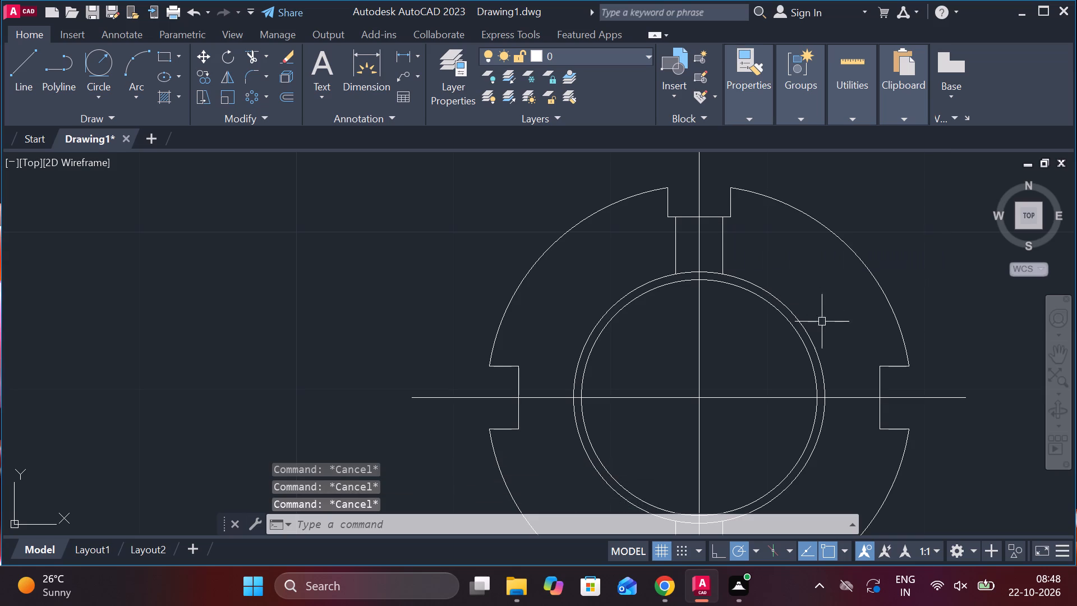
Erase the four short vertical lines between the top and bottom notches and the diameter 16 circle.
{"action": "left_click", "coordinate": [727, 238]}
{"action": "left_click", "coordinate": [727, 238]}
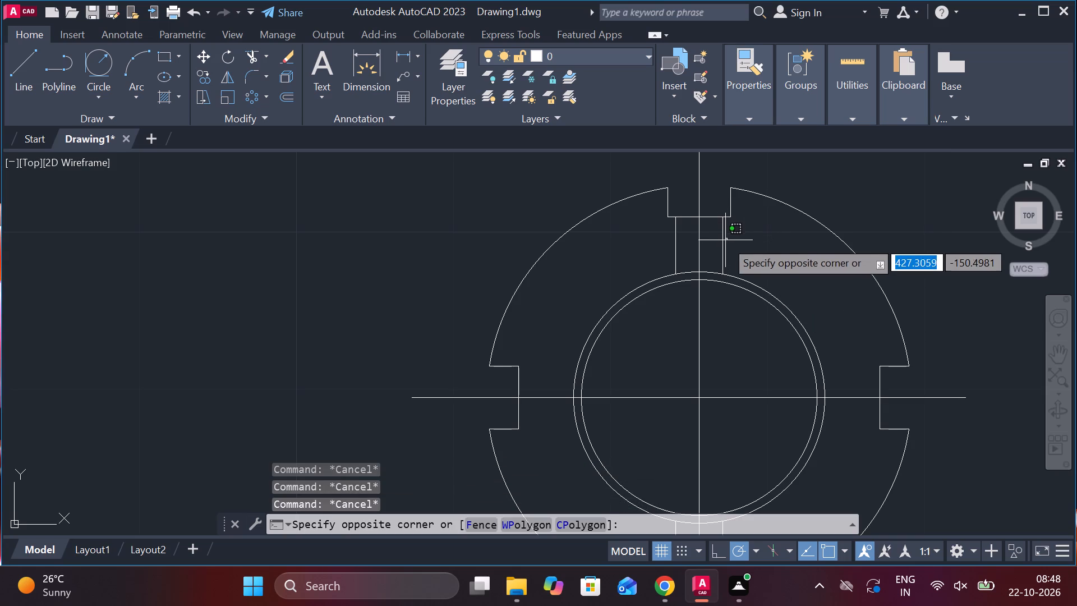
{"action": "left_click", "coordinate": [722, 242]}
{"action": "left_click", "coordinate": [673, 241]}
{"action": "middle_click_drag", "start_coordinate": [715, 362], "coordinate": [705, 191]}
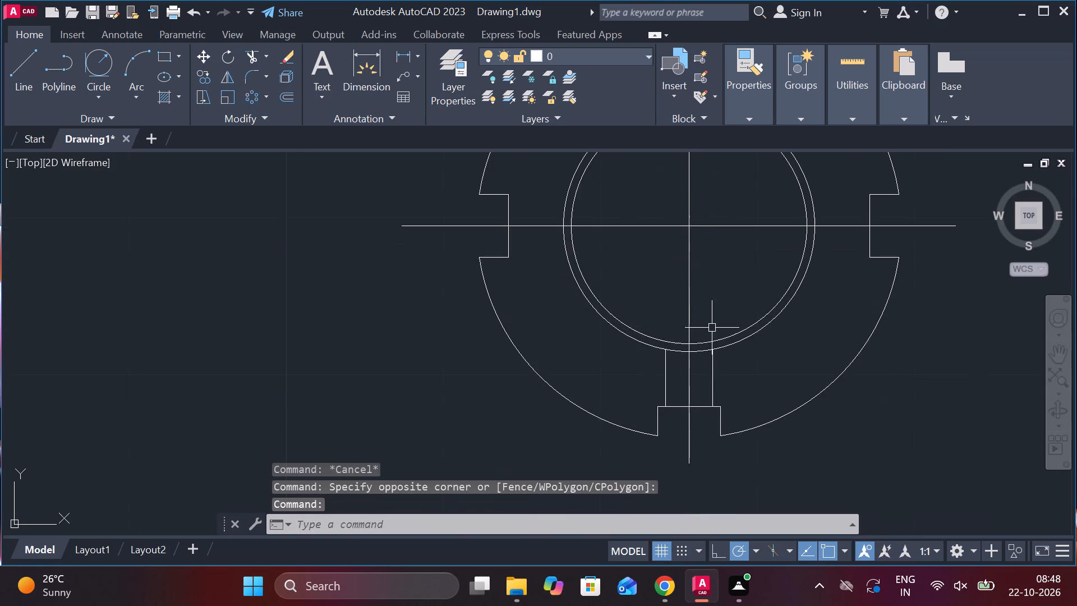
{"action": "left_click", "coordinate": [666, 370]}
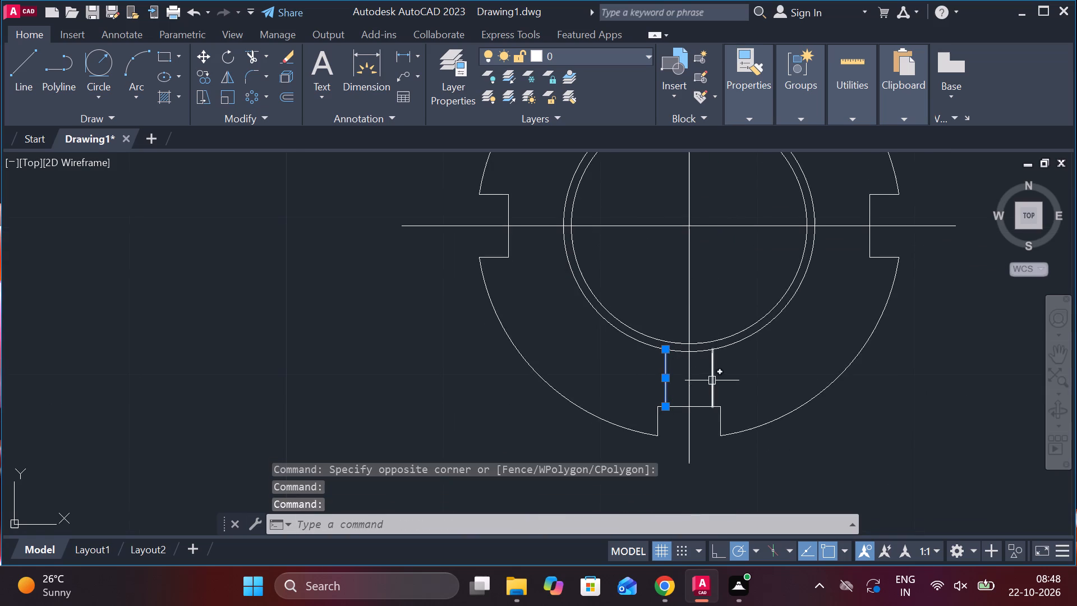
{"action": "left_click", "coordinate": [712, 380]}
{"action": "type", "text": "E"}
{"action": "key", "text": "space"}
Set the linetype of the vertical and horizontal centre lines through the notched part to ByLayer.
{"action": "scroll", "coordinate": [738, 381], "scroll_direction": "down", "scroll_amount": 2}
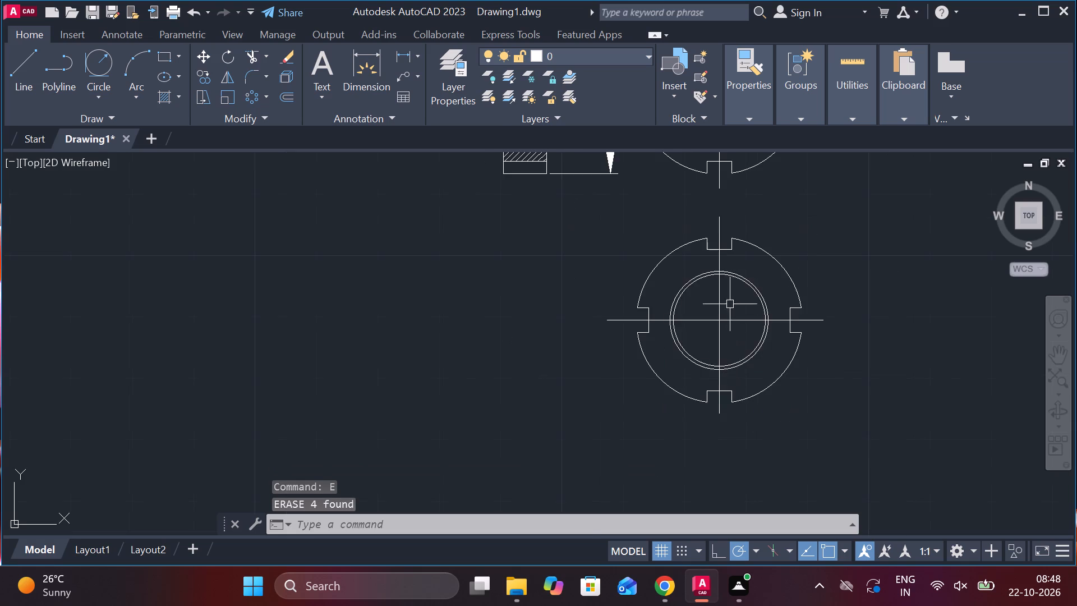
{"action": "scroll", "coordinate": [729, 299], "scroll_direction": "up", "scroll_amount": 2}
{"action": "left_click", "coordinate": [699, 301]}
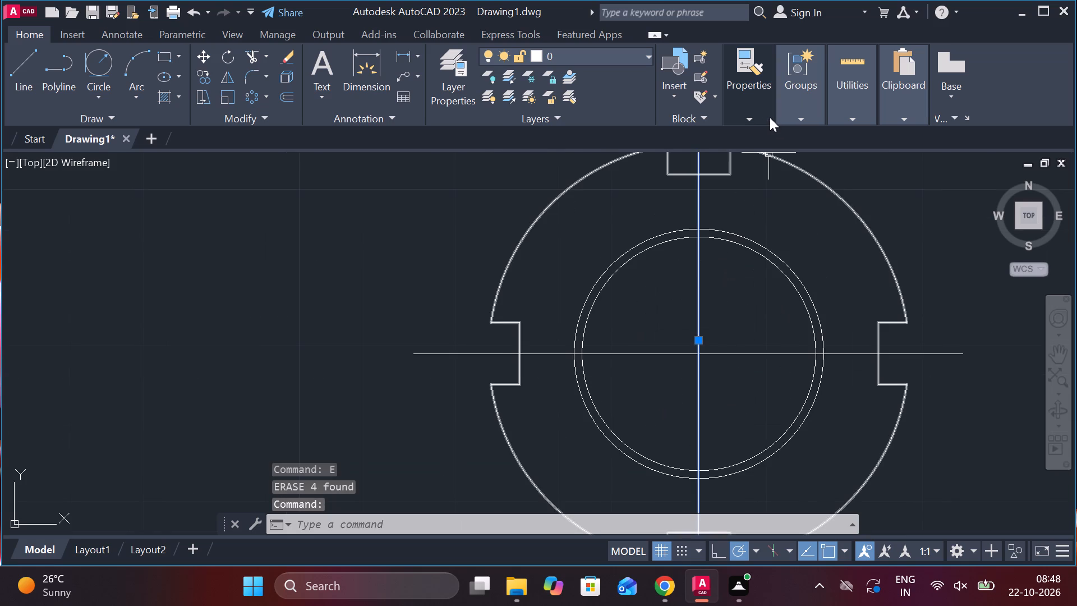
{"action": "left_click", "coordinate": [770, 117]}
{"action": "left_click", "coordinate": [854, 178]}
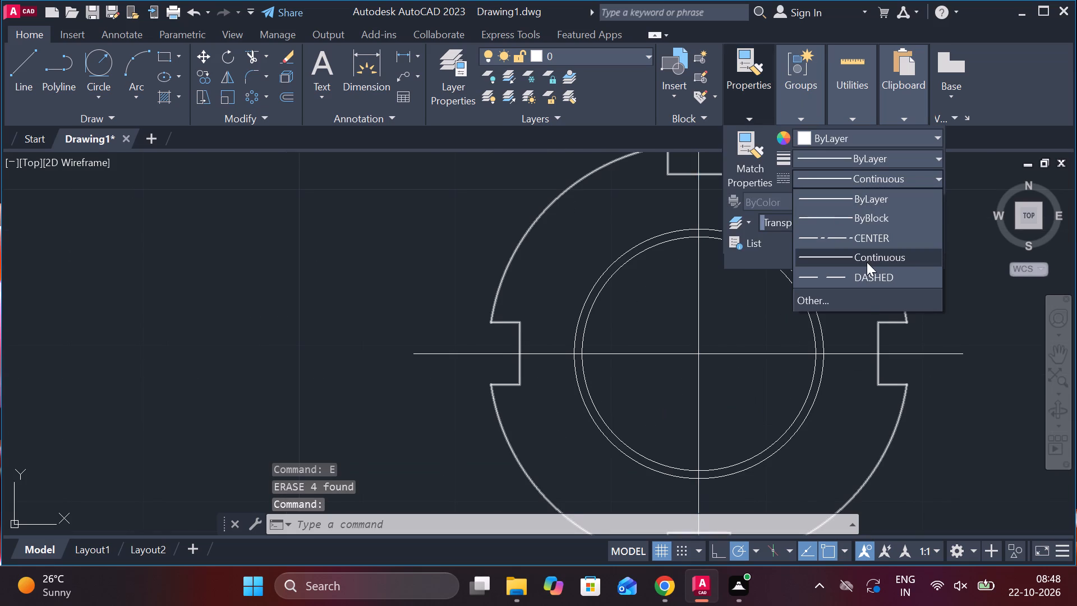
{"action": "left_click", "coordinate": [850, 194]}
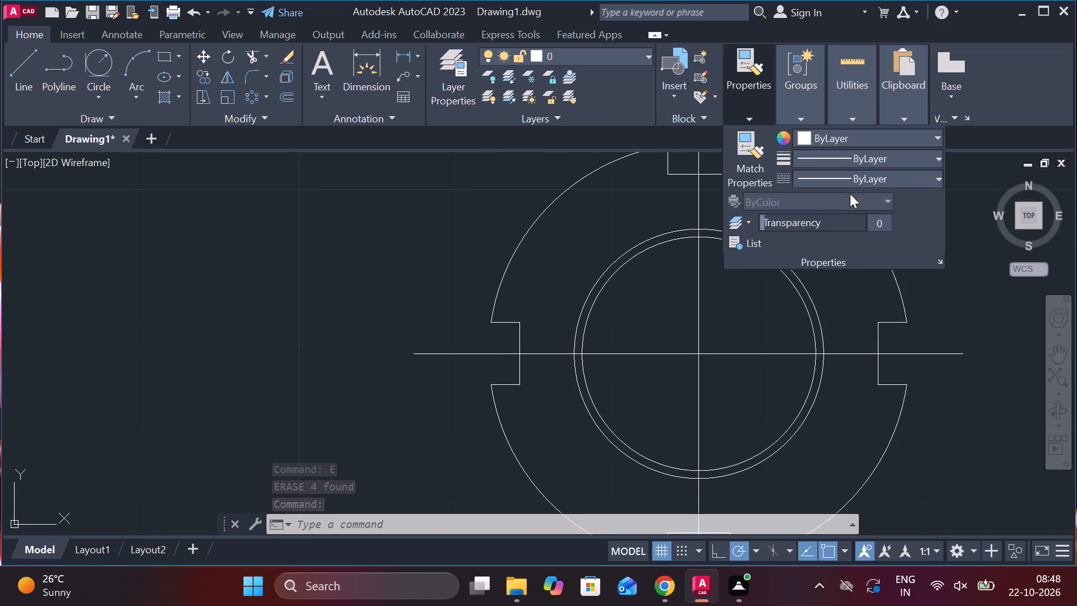
{"action": "key", "text": "Escape"}
{"action": "left_click", "coordinate": [742, 357]}
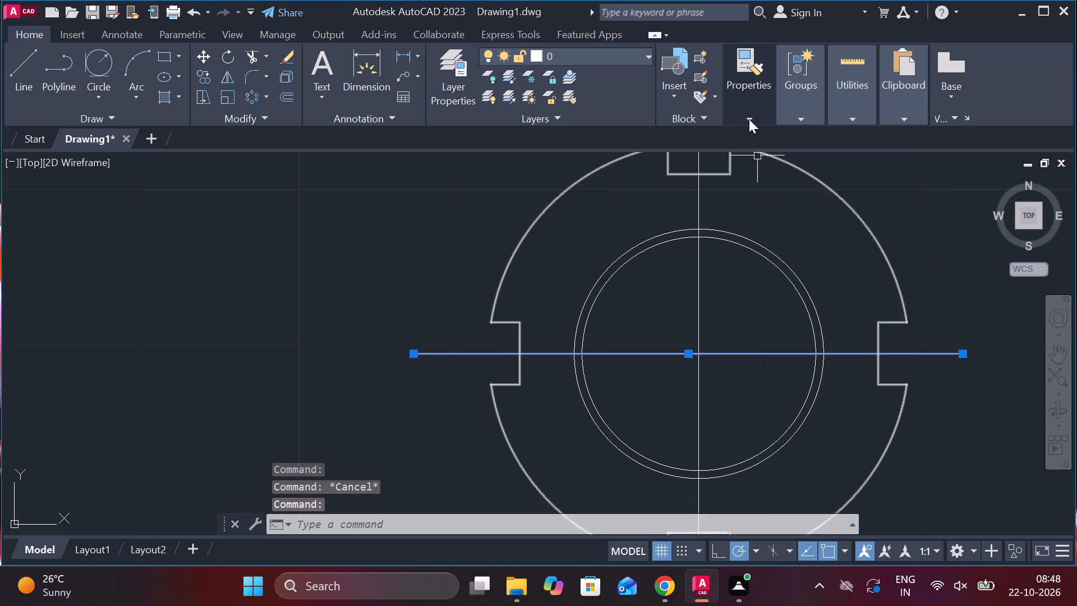
{"action": "left_click", "coordinate": [749, 119]}
{"action": "left_click", "coordinate": [874, 175]}
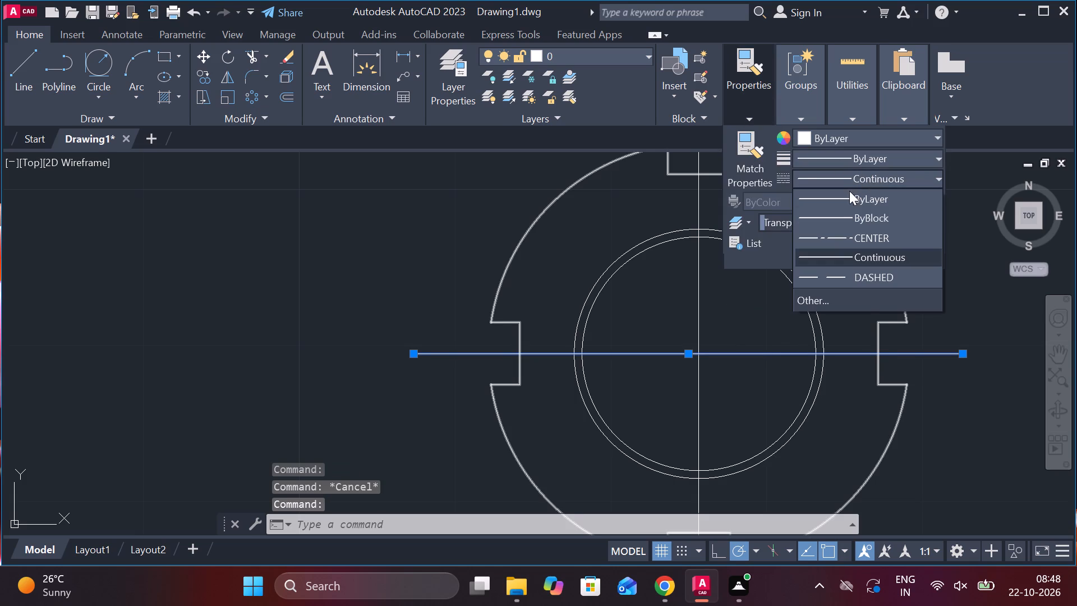
{"action": "left_click", "coordinate": [850, 196]}
{"action": "key", "text": "Escape"}
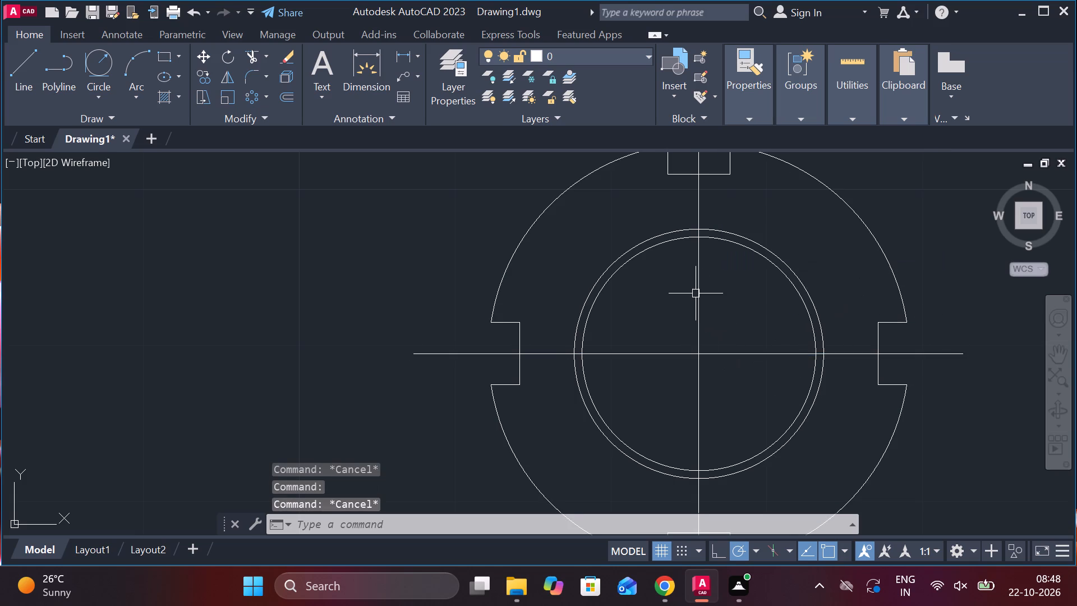
Offset the vertical centre line by 1.5 to each side.
{"action": "left_click", "coordinate": [698, 281]}
{"action": "key", "text": "o"}
{"action": "key", "text": "Return"}
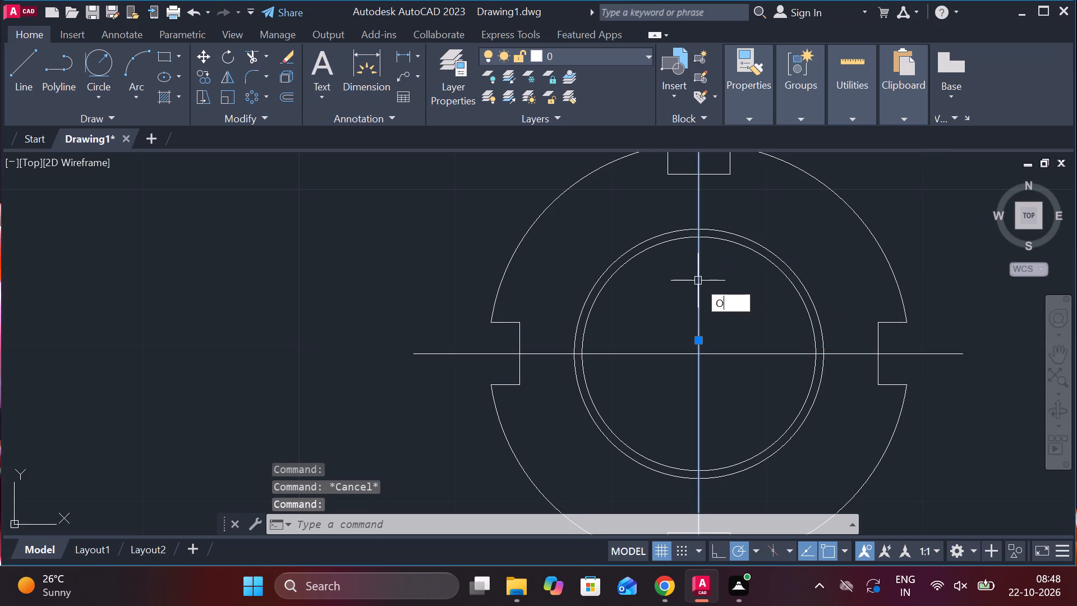
{"action": "key", "text": "Return"}
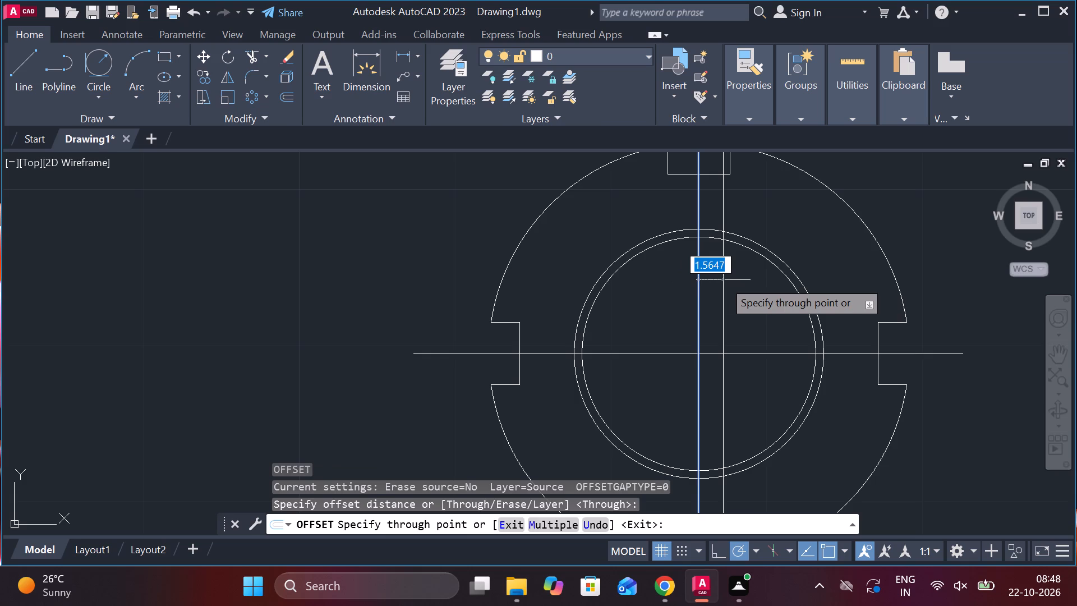
{"action": "type", "text": "1.5"}
{"action": "key", "text": "Return"}
{"action": "left_click", "coordinate": [698, 295]}
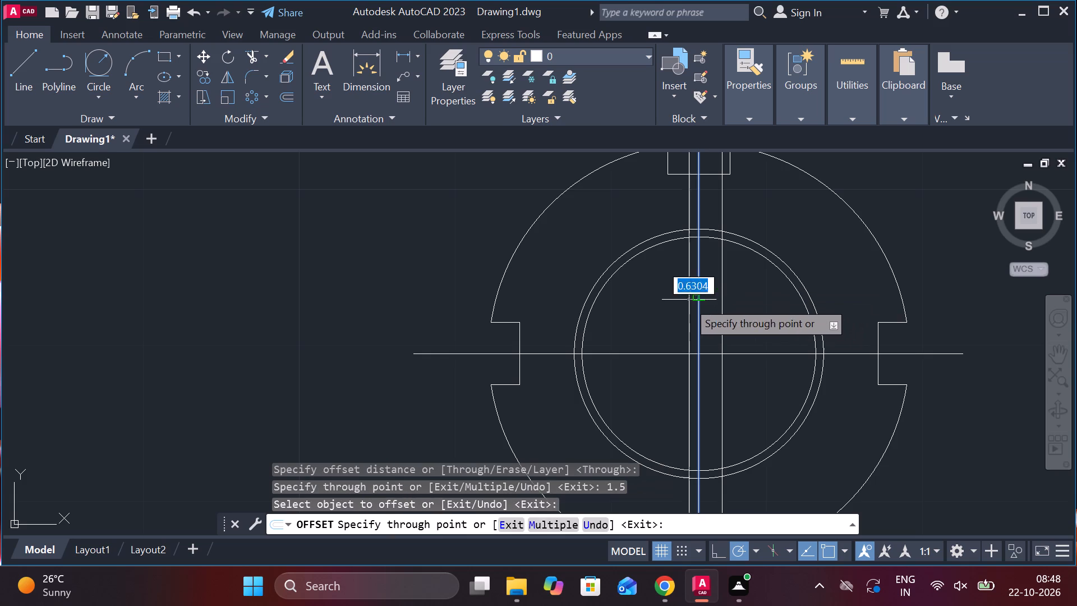
{"action": "type", "text": "1.5"}
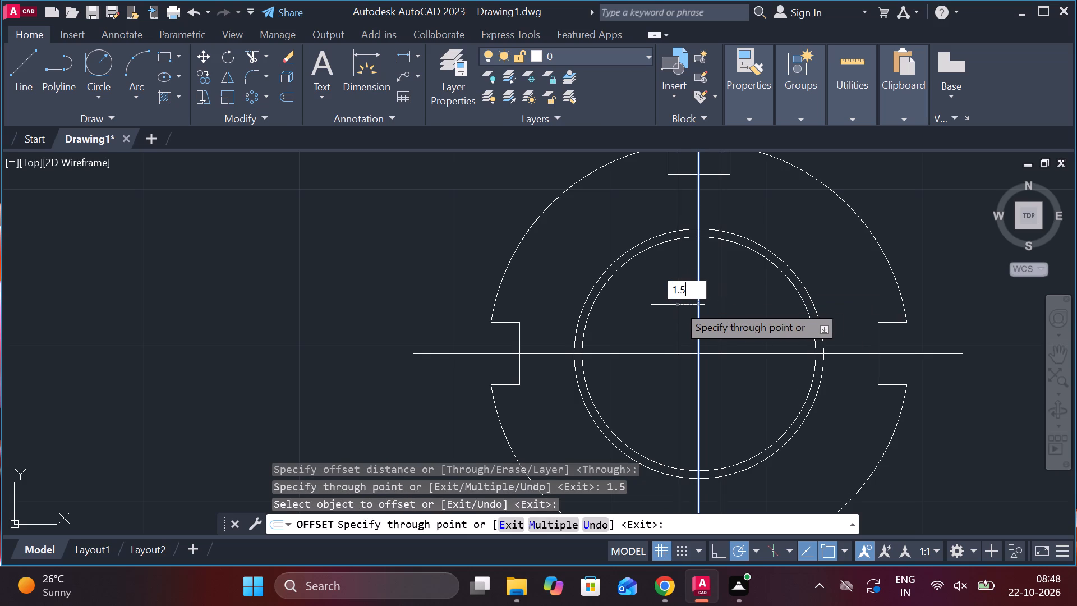
{"action": "key", "text": "Return"}
{"action": "key", "text": "Escape"}
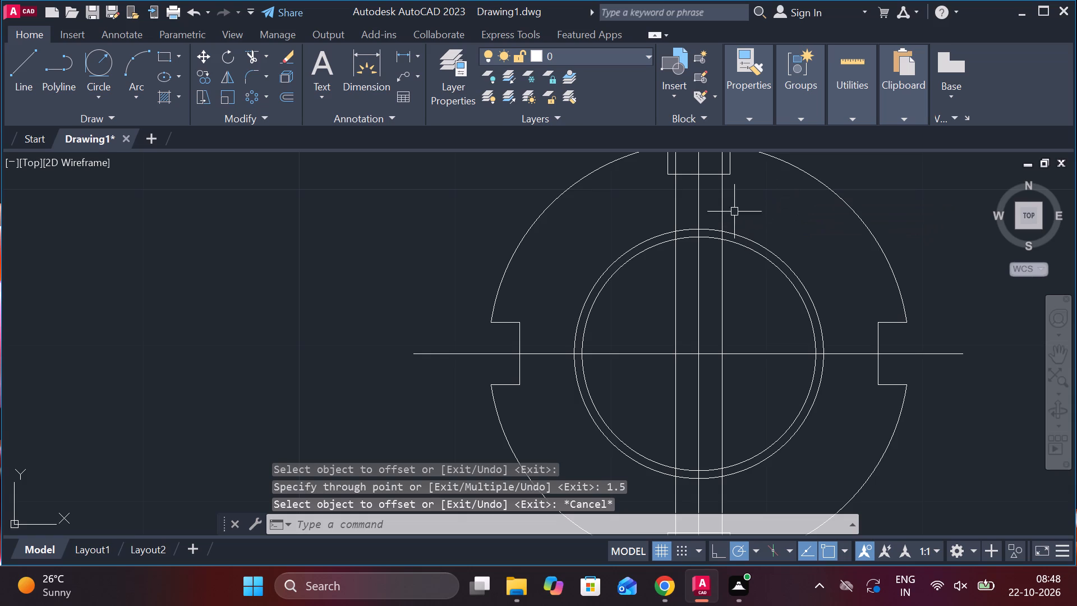
Set the linetype of the two offset vertical lines to DASHED.
{"action": "left_click", "coordinate": [724, 195]}
{"action": "left_click", "coordinate": [677, 199]}
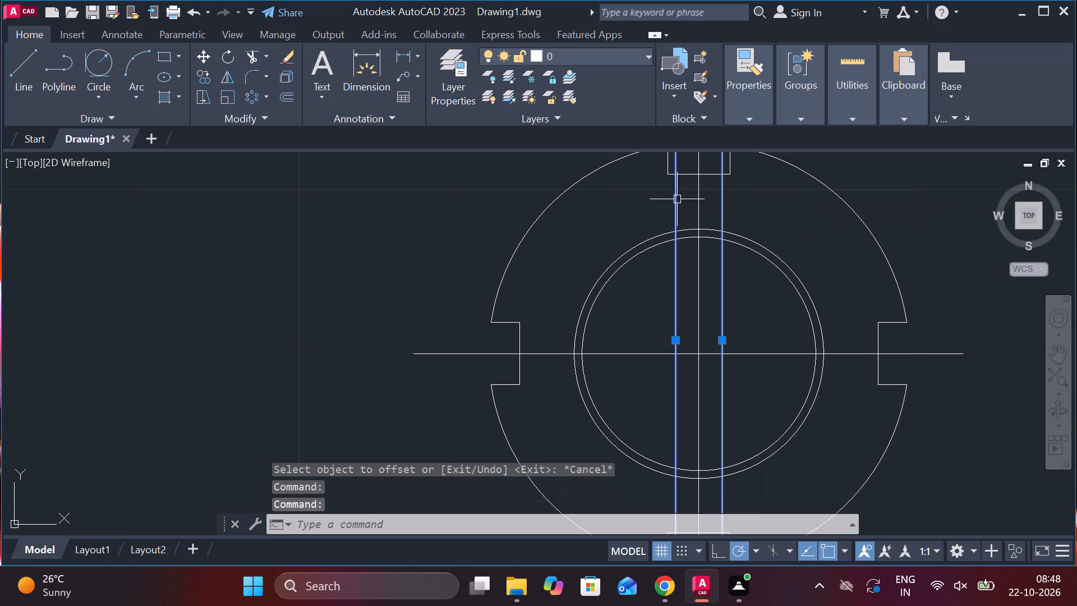
{"action": "left_click", "coordinate": [745, 118]}
{"action": "left_click", "coordinate": [880, 177]}
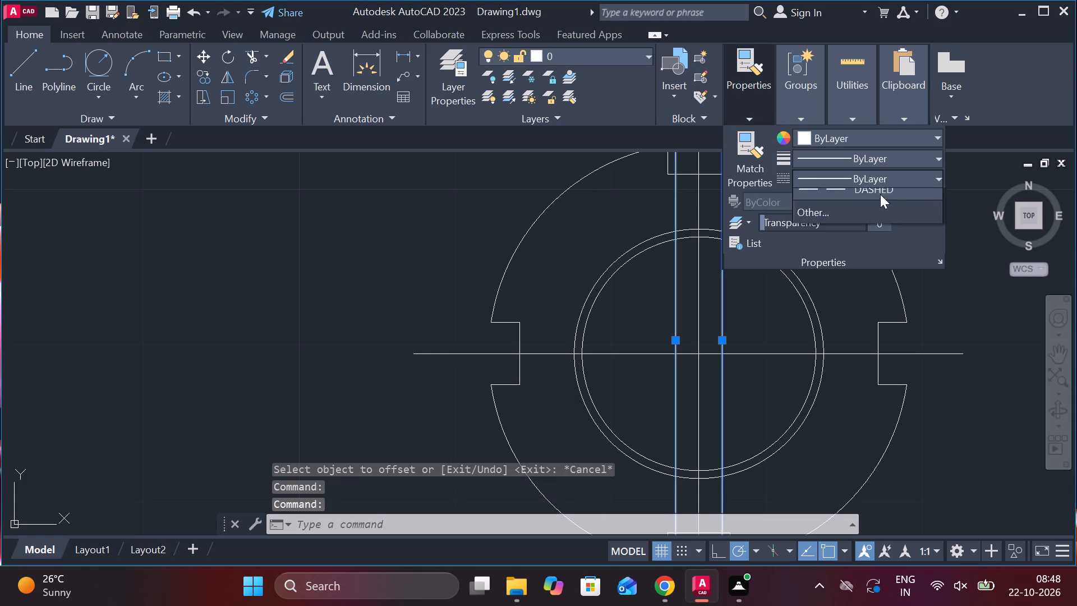
{"action": "left_click", "coordinate": [816, 278]}
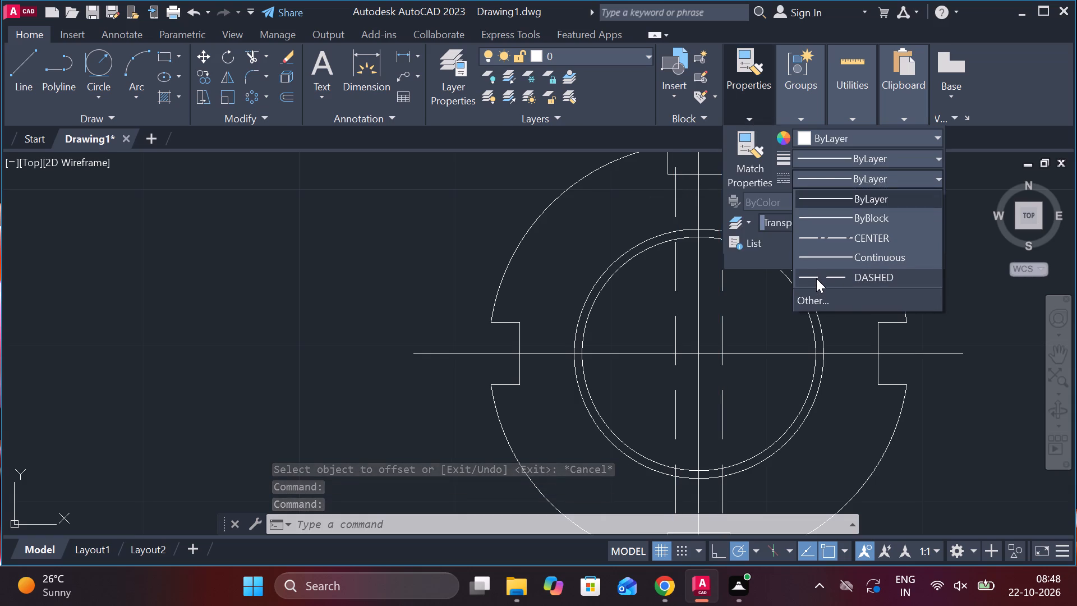
{"action": "key", "text": "Escape"}
Trim away the portions of both dashed vertical lines that lie inside the diameter 15 circle.
{"action": "type", "text": "TR"}
{"action": "key", "text": "space"}
{"action": "key", "text": "space"}
{"action": "left_click_drag", "start_coordinate": [763, 398], "coordinate": [735, 398]}
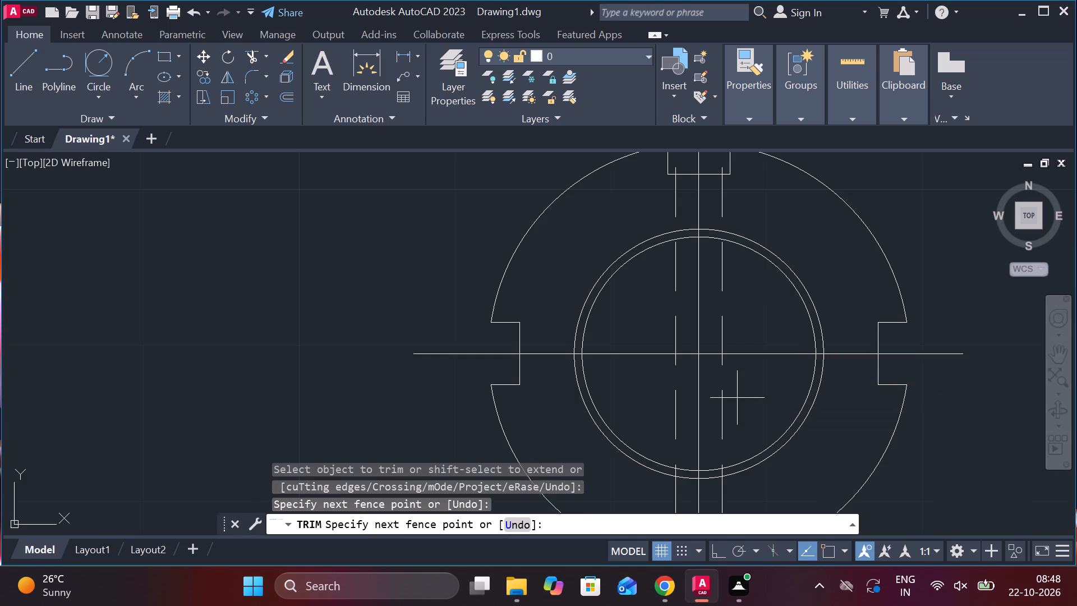
{"action": "left_click_drag", "start_coordinate": [735, 398], "coordinate": [719, 408]}
{"action": "left_click", "coordinate": [675, 407]}
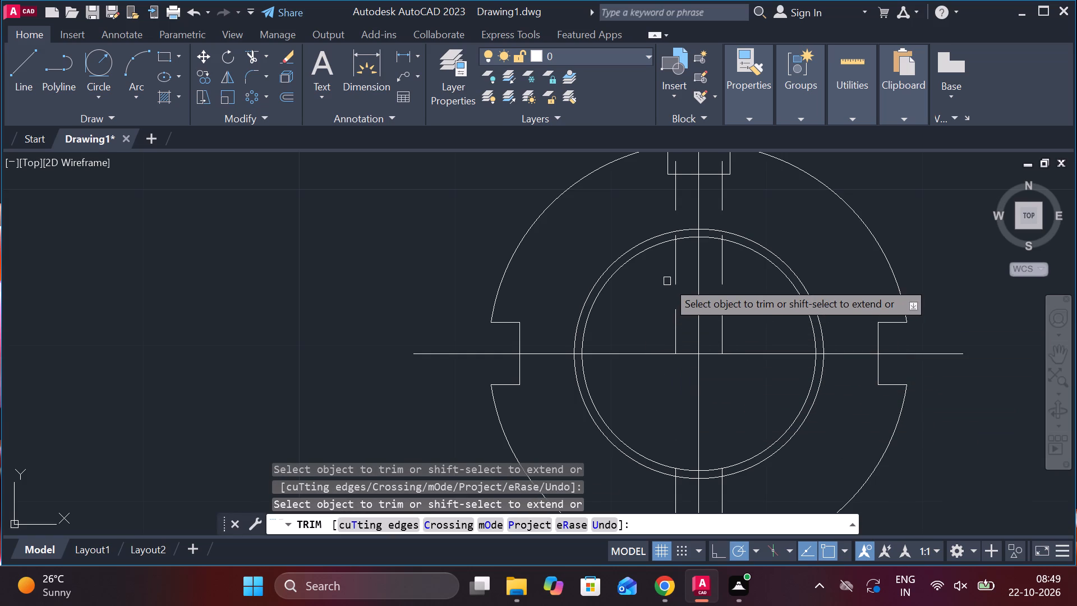
{"action": "left_click", "coordinate": [675, 270]}
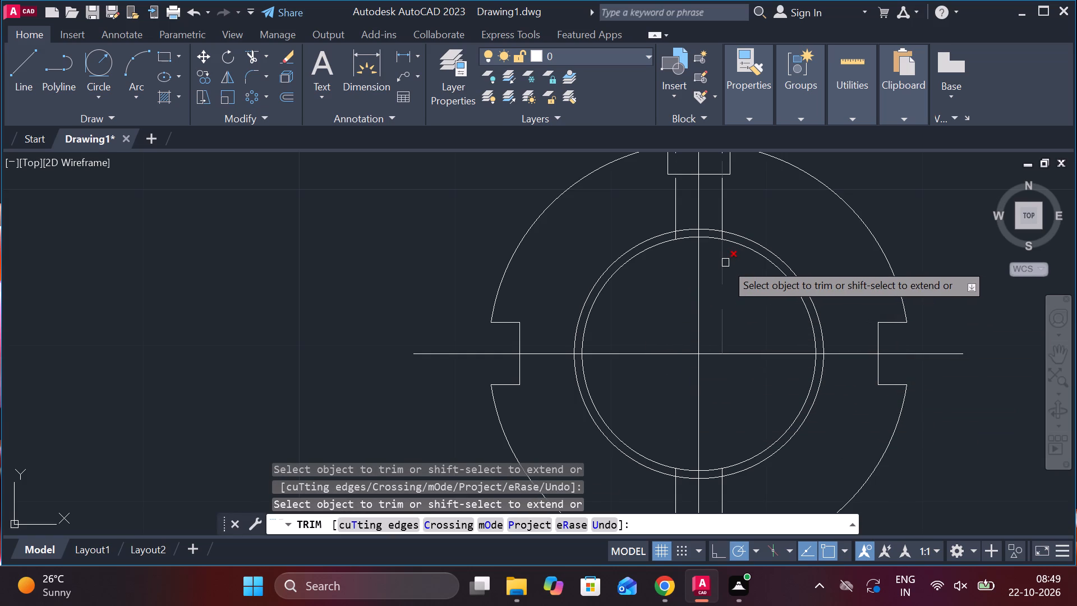
{"action": "left_click", "coordinate": [725, 263]}
Trim the upper dashed lines to run only from the top notch's base edge to the diameter 16 circle.
{"action": "middle_click_drag", "start_coordinate": [747, 290], "coordinate": [737, 346]}
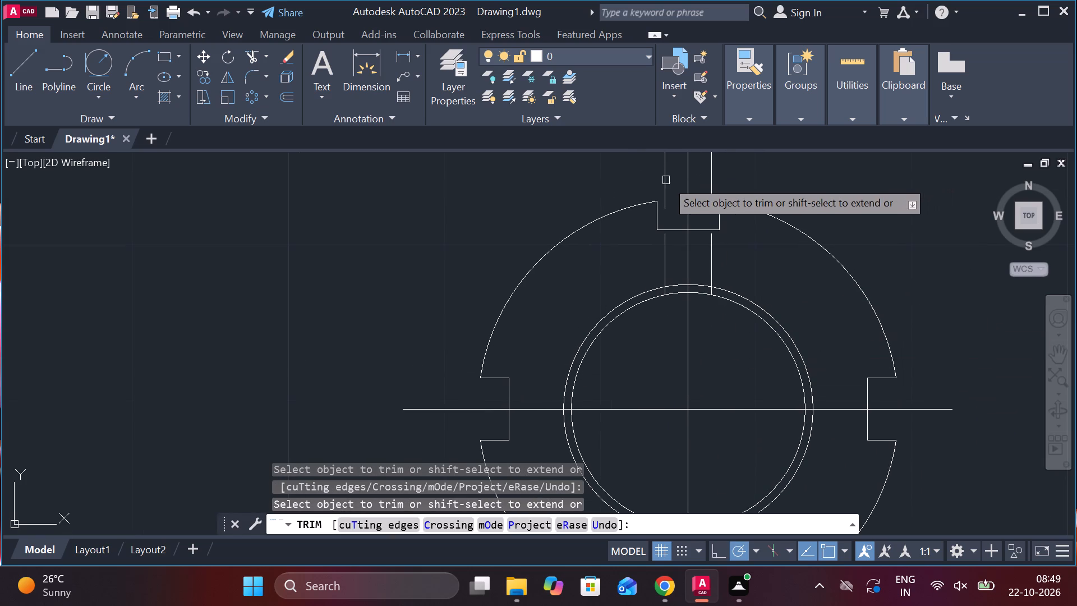
{"action": "left_click", "coordinate": [661, 181]}
{"action": "left_click", "coordinate": [713, 174]}
{"action": "scroll", "coordinate": [717, 290], "scroll_direction": "up", "scroll_amount": 2}
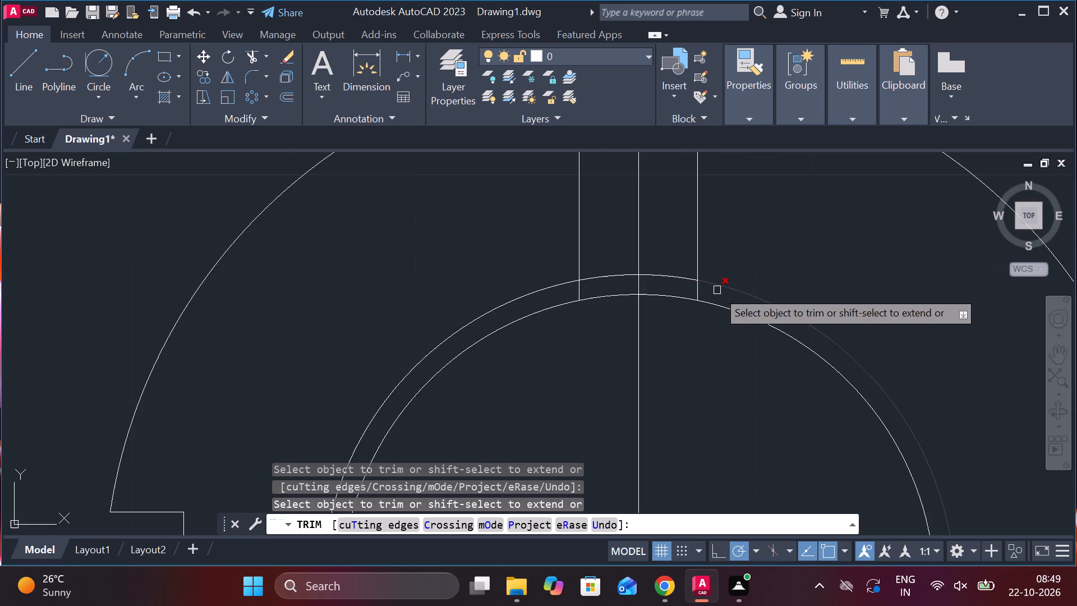
{"action": "left_click", "coordinate": [697, 291]}
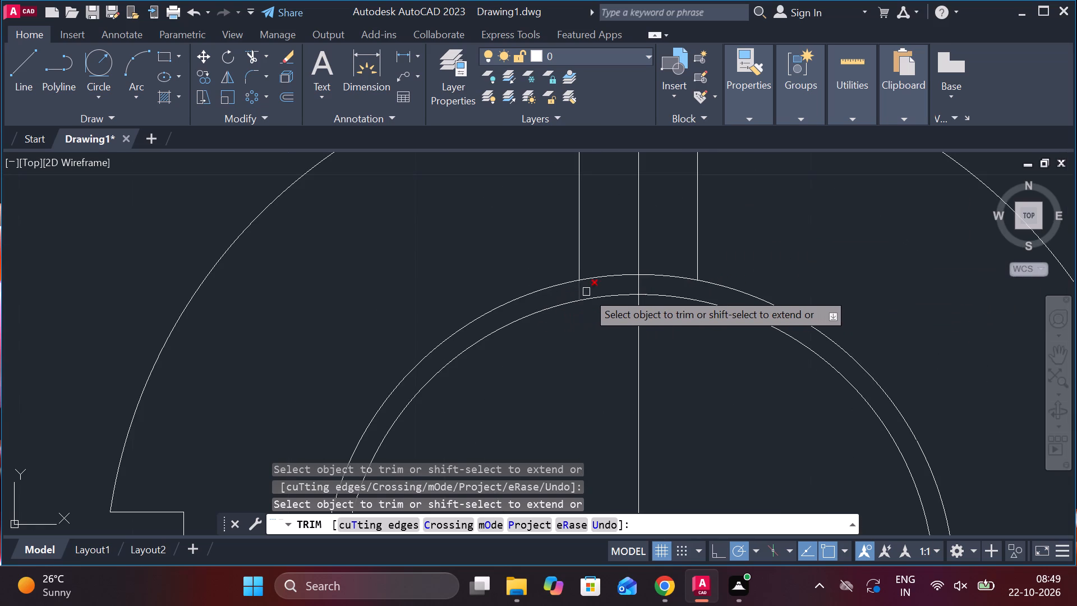
{"action": "left_click", "coordinate": [578, 290]}
Trim the lower dashed lines to run only from the diameter 16 circle to the bottom notch's base edge.
{"action": "scroll", "coordinate": [615, 297], "scroll_direction": "down", "scroll_amount": 3}
{"action": "middle_click_drag", "start_coordinate": [848, 431], "coordinate": [846, 290]}
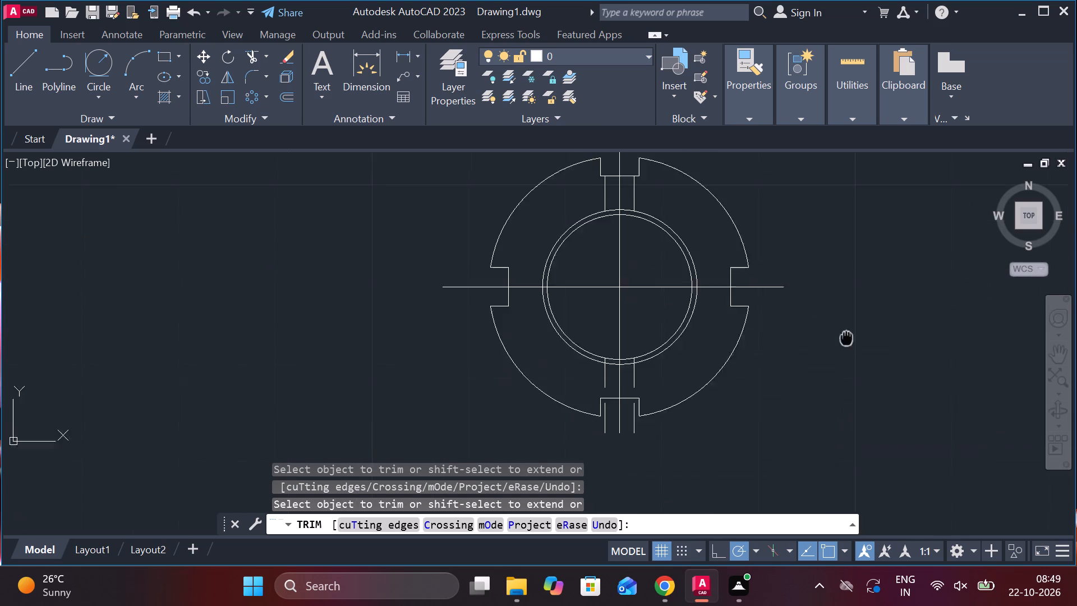
{"action": "middle_click_drag", "start_coordinate": [846, 290], "coordinate": [846, 272]}
{"action": "scroll", "coordinate": [620, 318], "scroll_direction": "up", "scroll_amount": 2}
{"action": "left_click", "coordinate": [581, 375]}
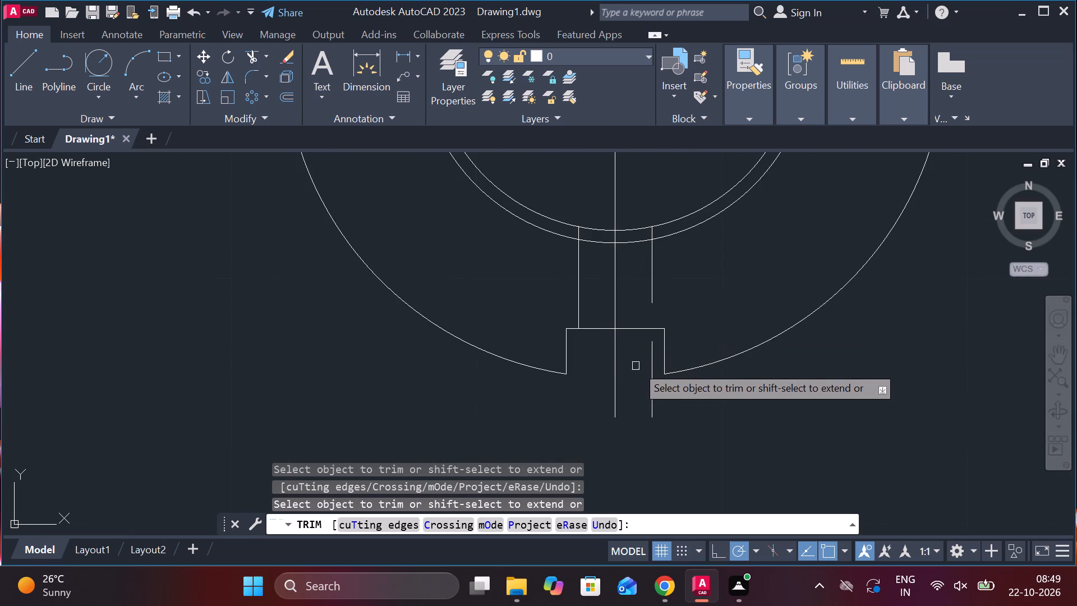
{"action": "left_click", "coordinate": [651, 358]}
{"action": "left_click", "coordinate": [579, 233]}
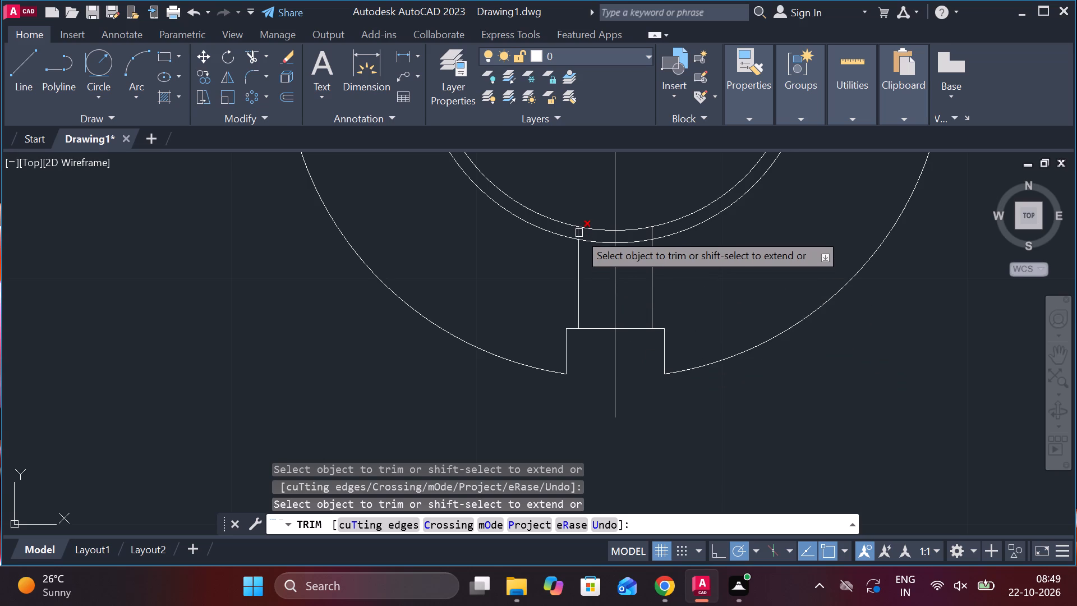
{"action": "left_click", "coordinate": [651, 233]}
{"action": "scroll", "coordinate": [676, 236], "scroll_direction": "down", "scroll_amount": 3}
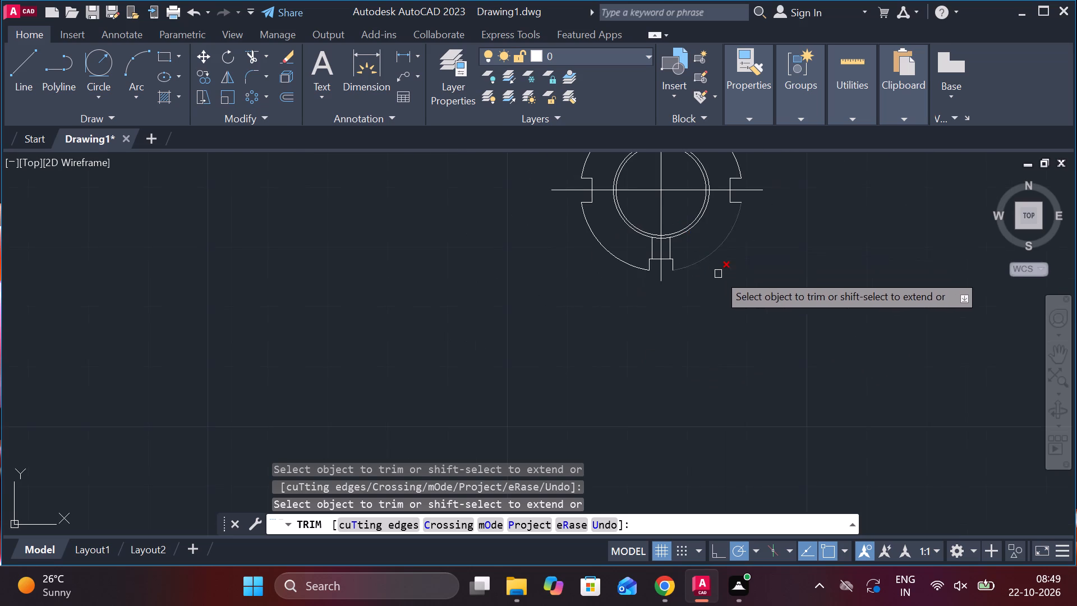
{"action": "middle_click_drag", "start_coordinate": [722, 276], "coordinate": [706, 369]}
{"action": "key", "text": "Escape"}
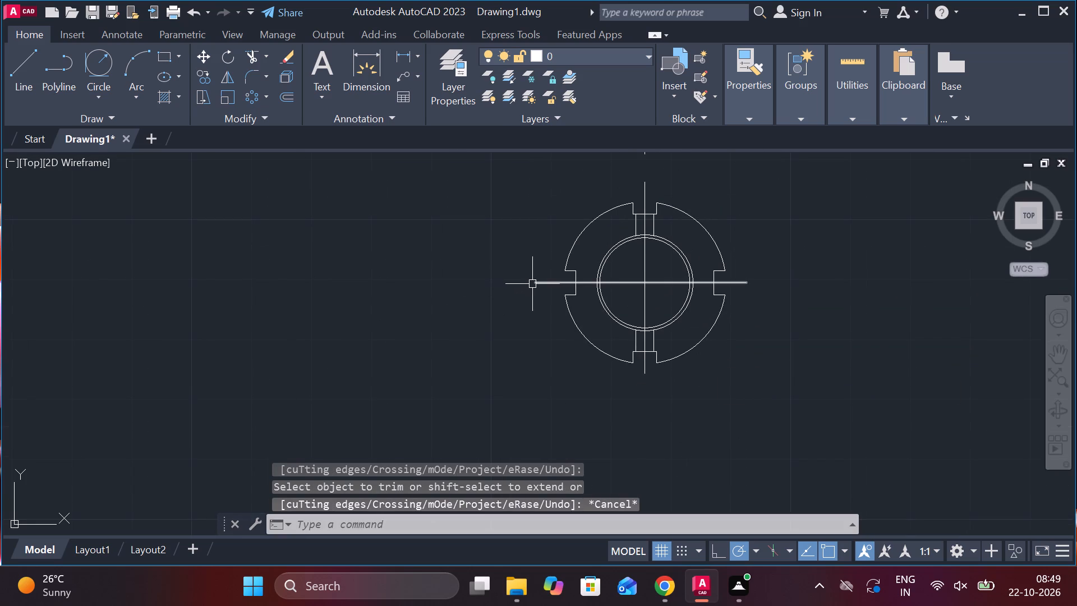
Stretch the horizontal centre line's left end farther left, beyond the notched outline, to make room for a side view.
{"action": "left_click", "coordinate": [532, 284]}
{"action": "left_click", "coordinate": [536, 282]}
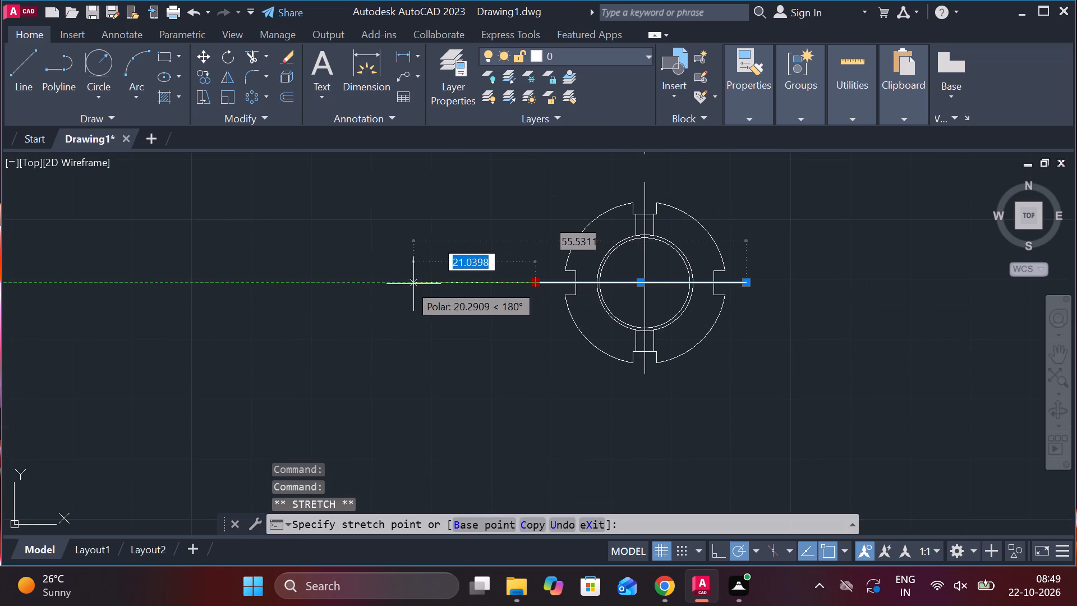
{"action": "left_click", "coordinate": [397, 286]}
{"action": "key", "text": "Escape"}
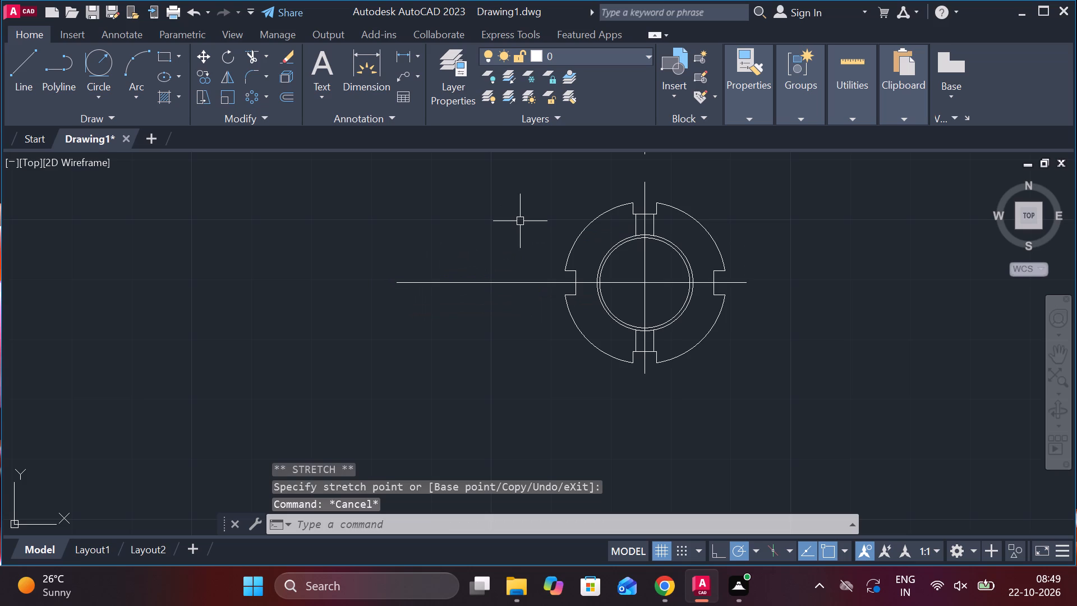
Draw a rectangle 15 wide and 30 high with lines, left of the notched view and centred on the horizontal centre line.
{"action": "key", "text": "l"}
{"action": "key", "text": "Return"}
{"action": "left_click", "coordinate": [503, 278]}
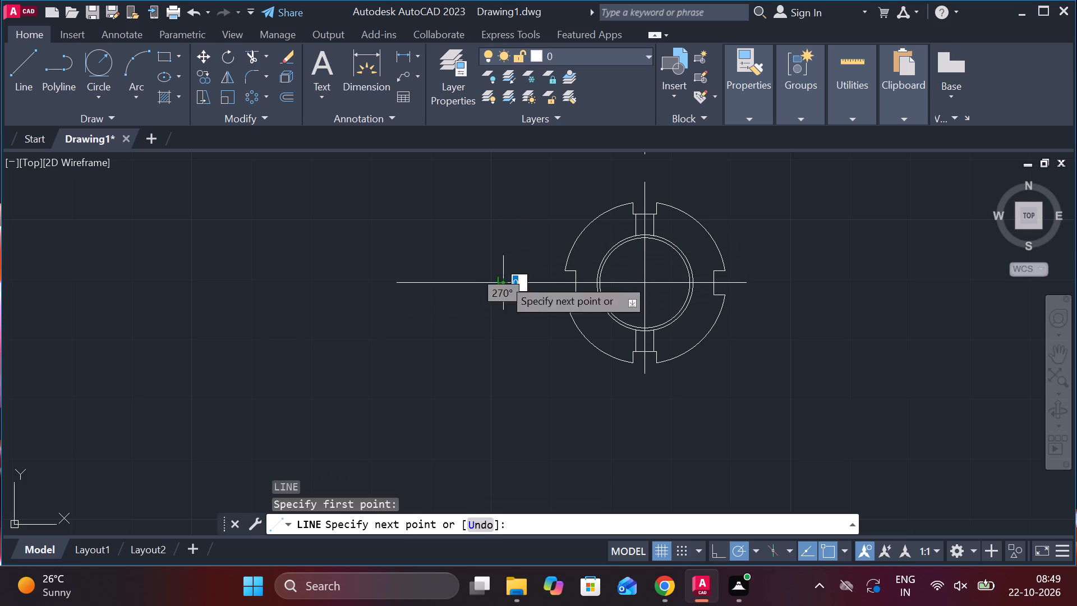
{"action": "type", "text": "15"}
{"action": "key", "text": "Return"}
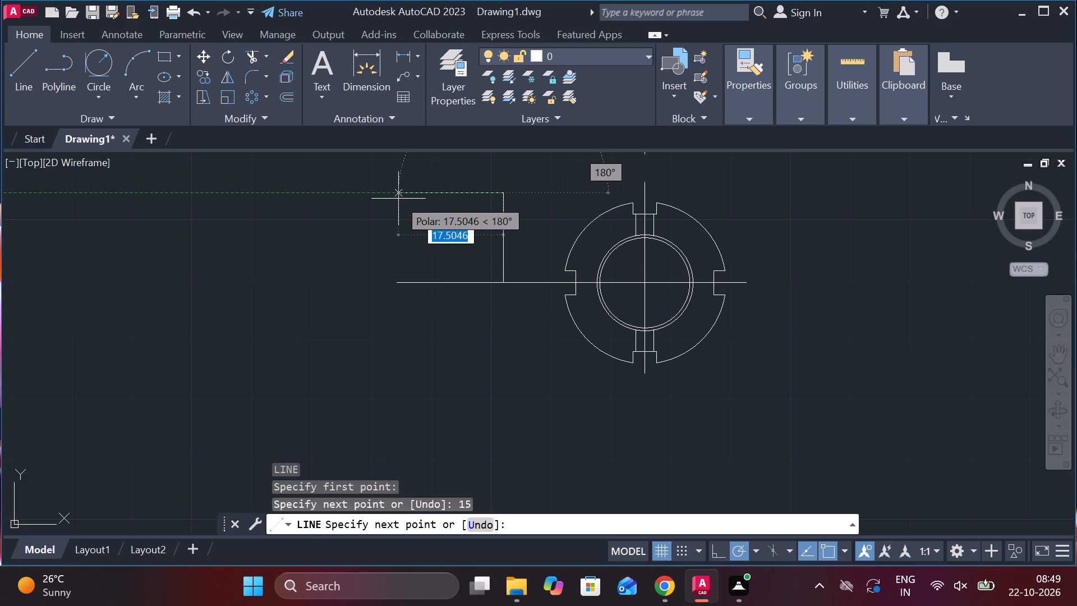
{"action": "type", "text": "15"}
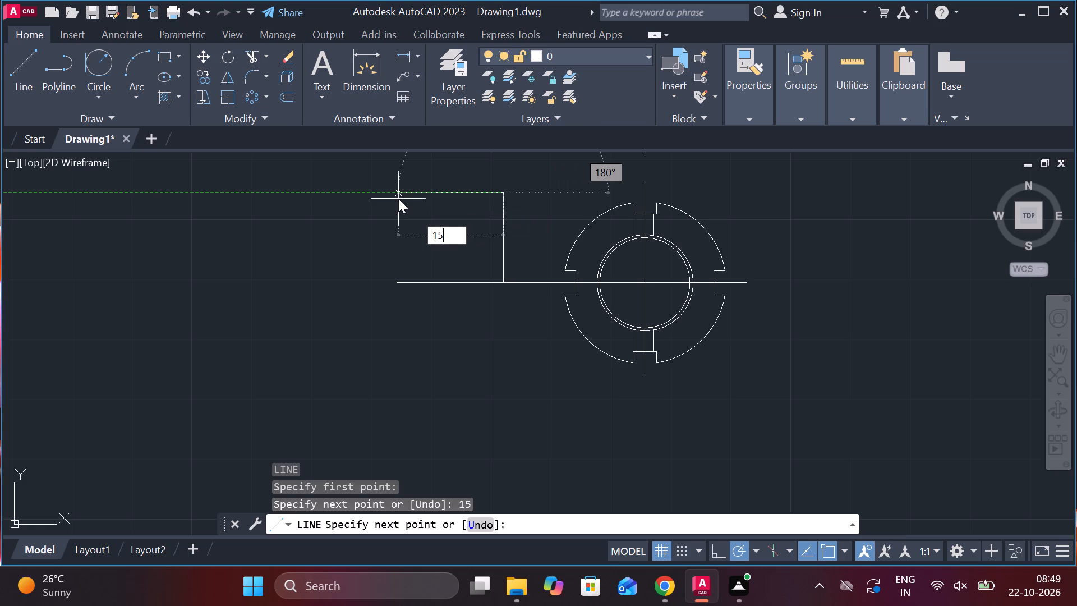
{"action": "key", "text": "Return"}
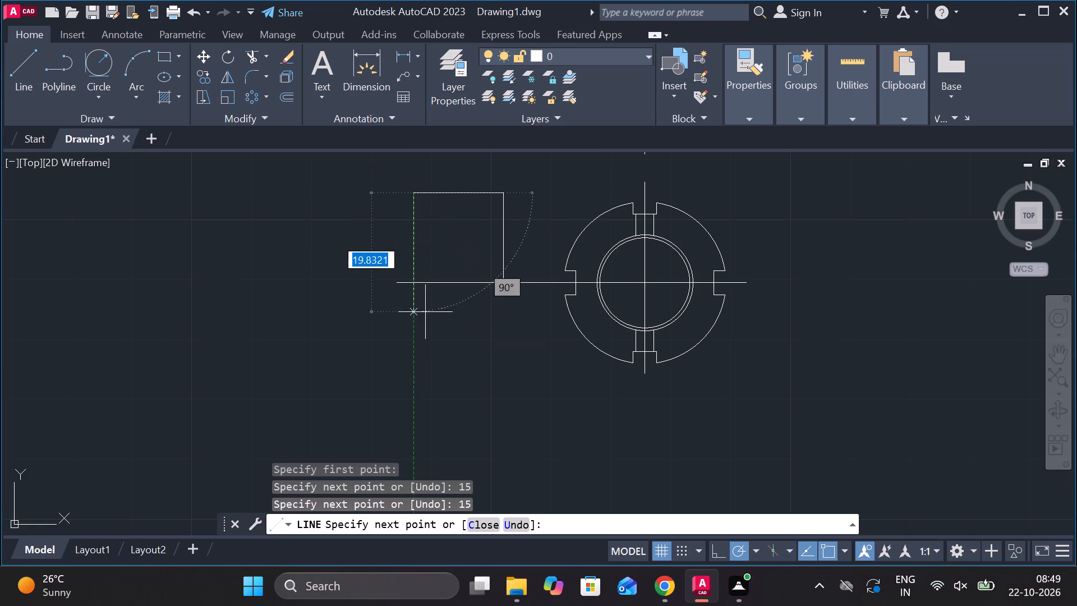
{"action": "type", "text": "30"}
{"action": "key", "text": "Return"}
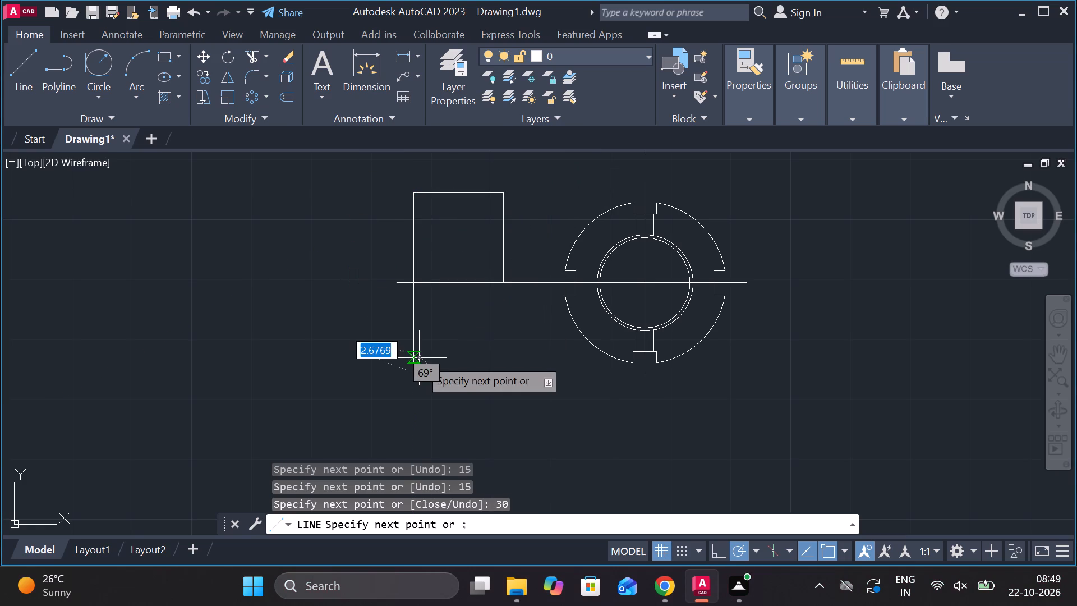
{"action": "type", "text": "15"}
{"action": "key", "text": "space"}
{"action": "left_click", "coordinate": [500, 284]}
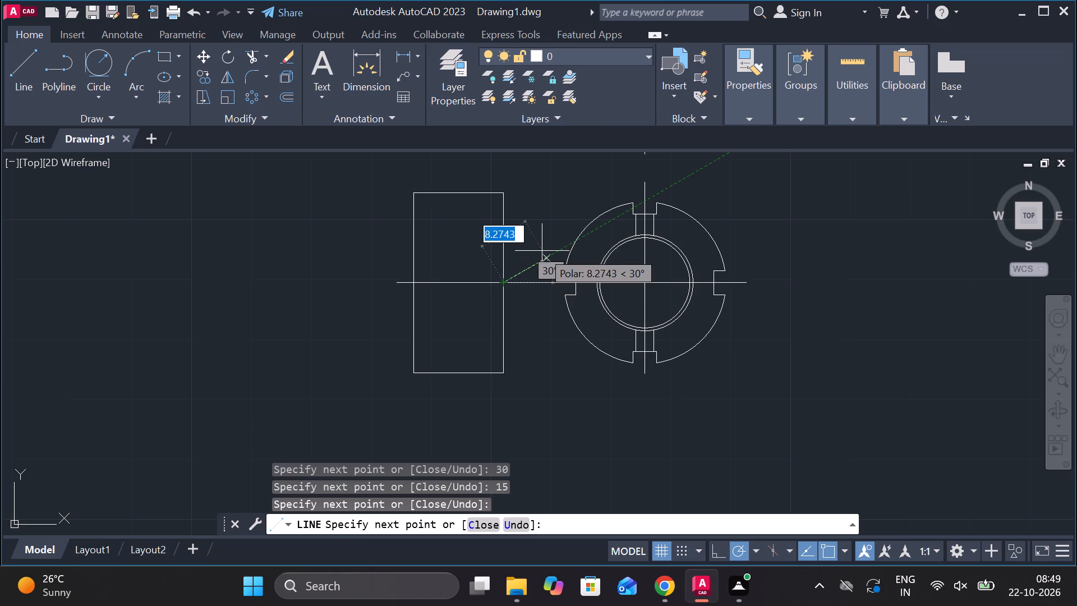
{"action": "key", "text": "Escape"}
Join the lines of the 15 by 30 rectangle into one polyline.
{"action": "left_click_drag", "start_coordinate": [519, 398], "coordinate": [490, 350]}
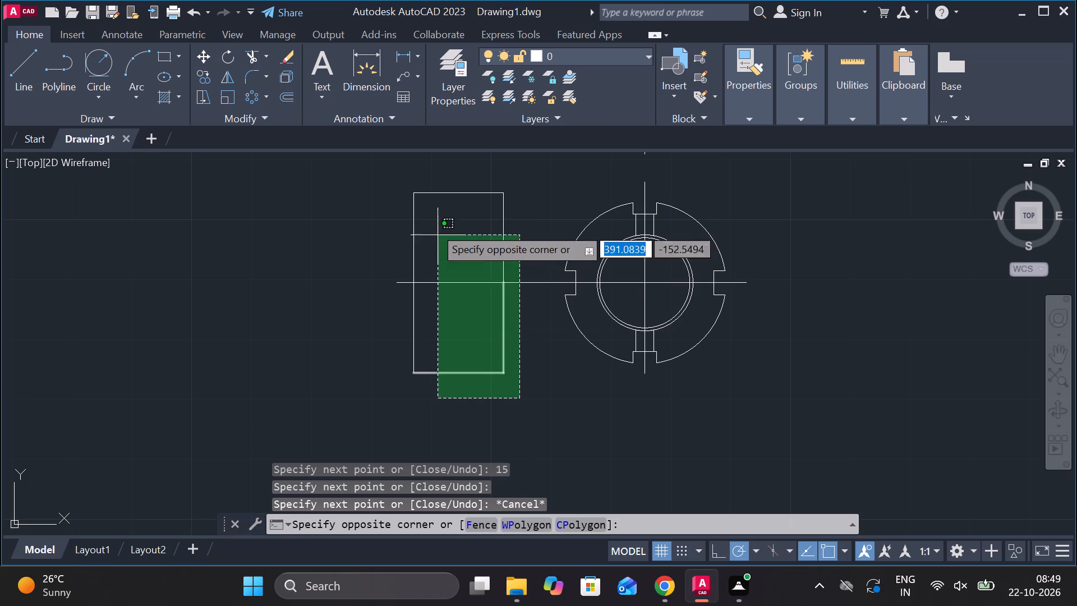
{"action": "left_click", "coordinate": [400, 167]}
{"action": "key", "text": "j"}
{"action": "key", "text": "Return"}
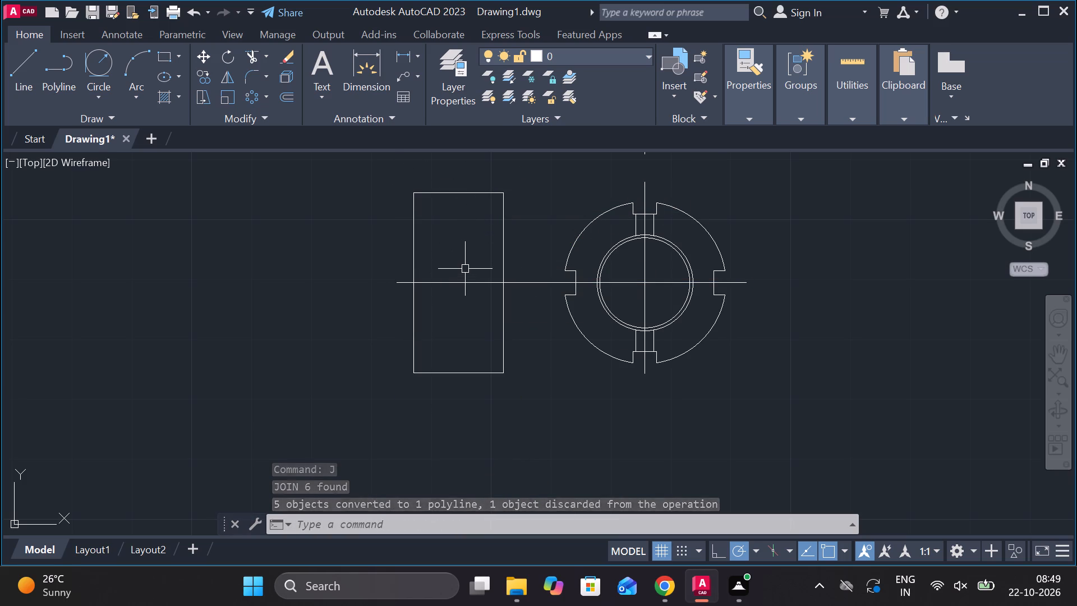
{"action": "key", "text": "l"}
{"action": "key", "text": "Escape"}
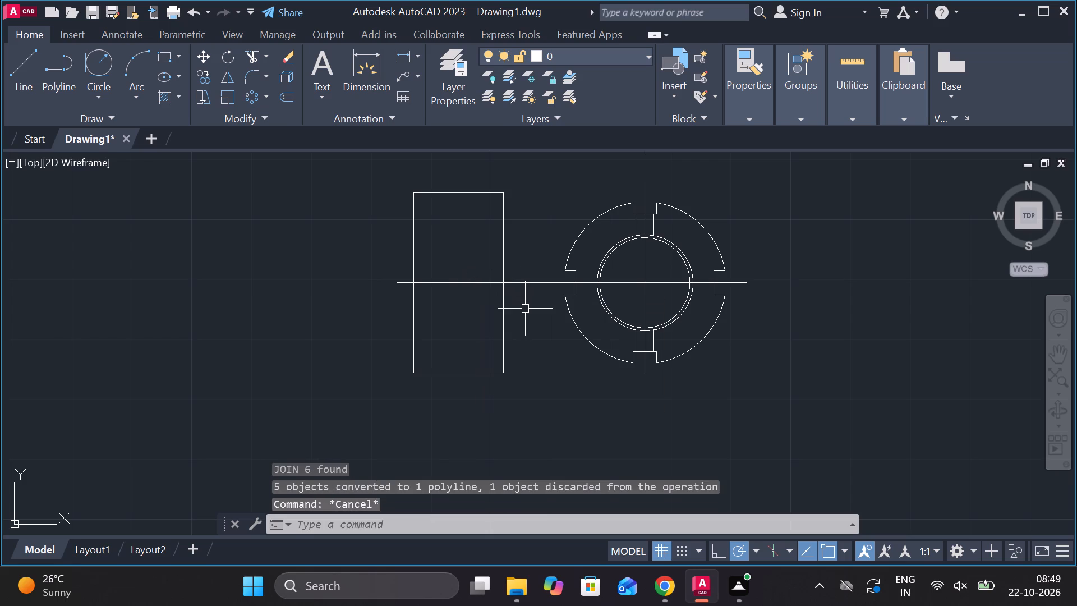
Trim away the horizontal centre line portion between the rectangle and the notched outline.
{"action": "type", "text": "TR"}
{"action": "key", "text": "space"}
{"action": "left_click", "coordinate": [530, 281]}
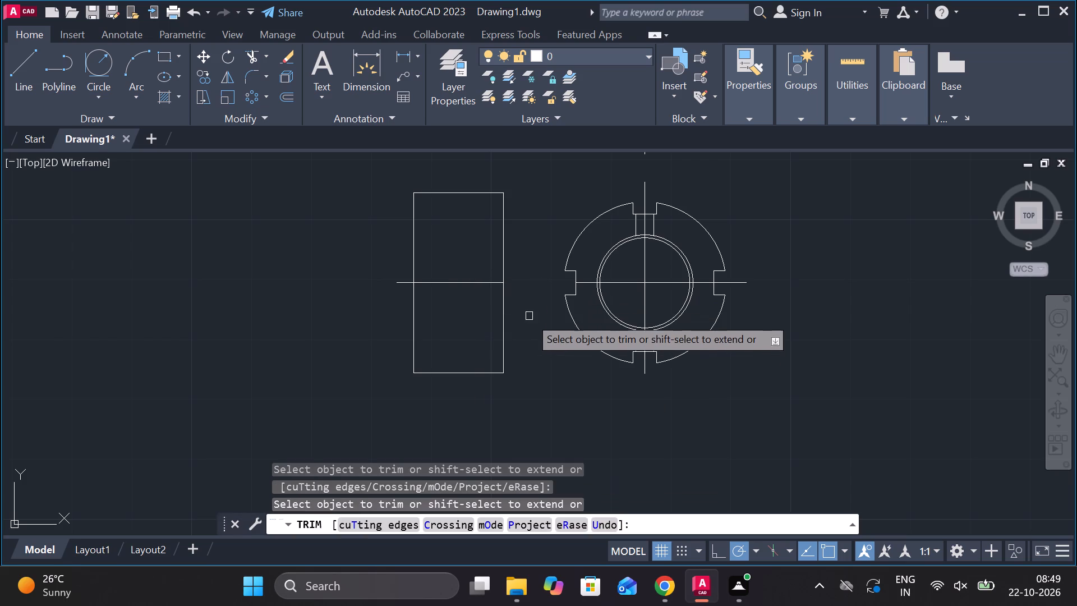
{"action": "key", "text": "Escape"}
Offset the rectangle's horizontal centre line by 8 above and 8 below.
{"action": "left_click", "coordinate": [470, 281]}
{"action": "key", "text": "o"}
{"action": "key", "text": "Return"}
{"action": "key", "text": "Return"}
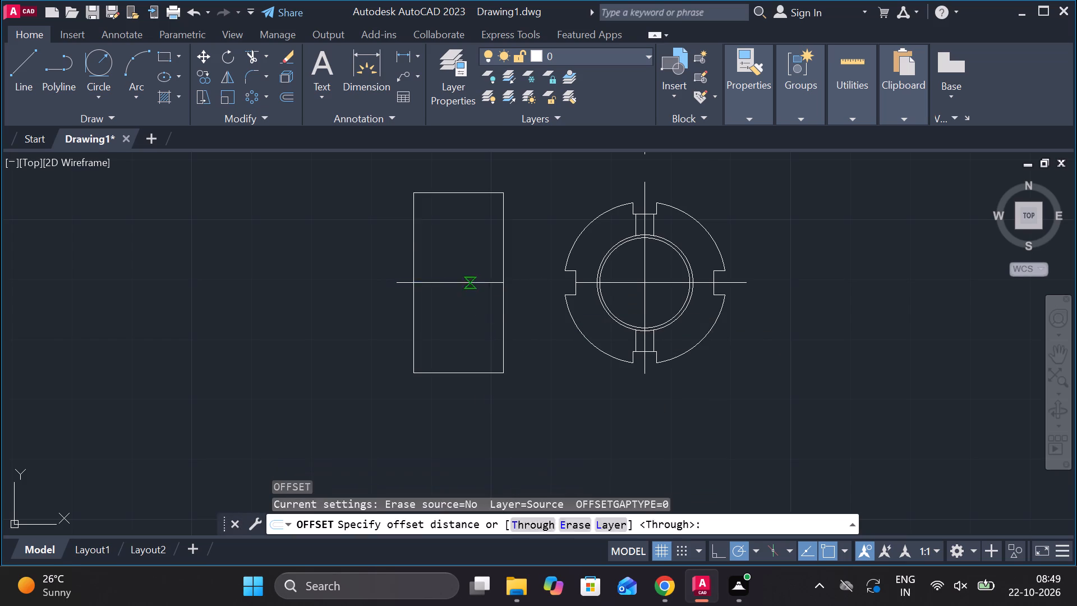
{"action": "key", "text": "8"}
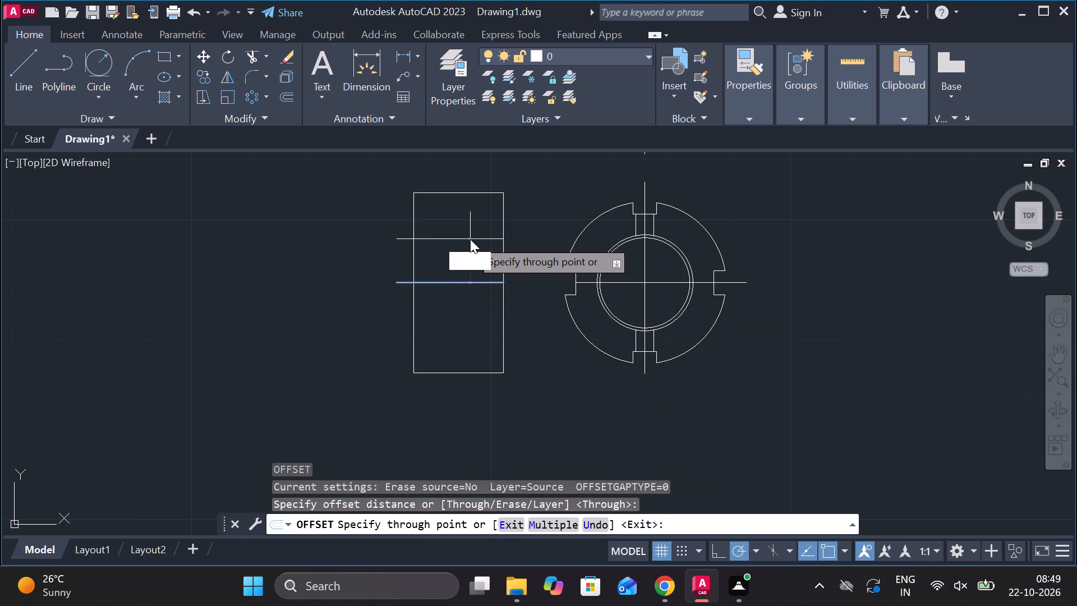
{"action": "key", "text": "Return"}
{"action": "left_click", "coordinate": [459, 282]}
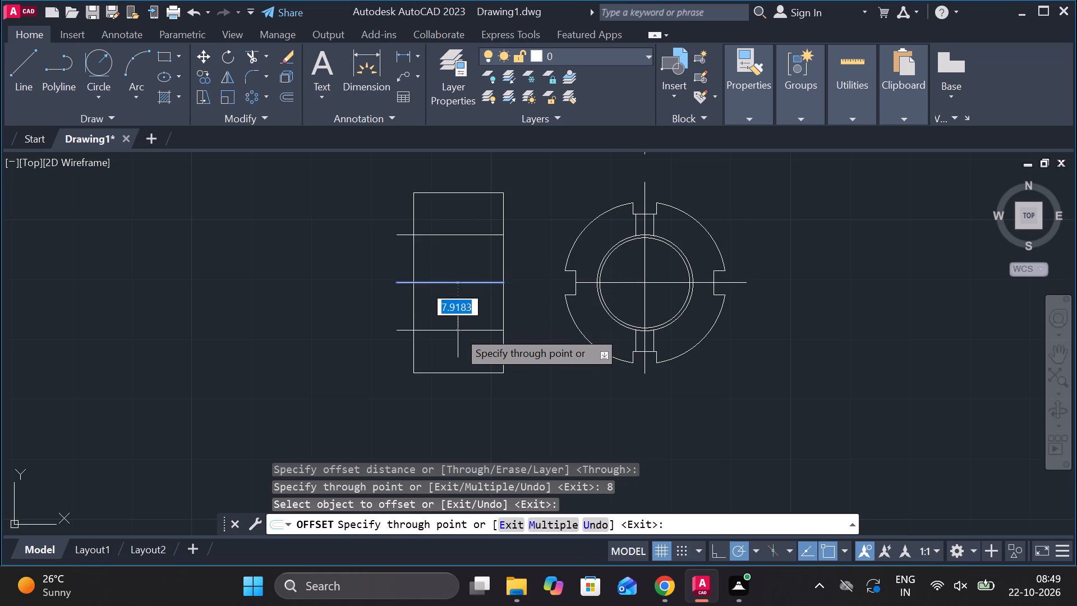
{"action": "key", "text": "8"}
{"action": "key", "text": "Return"}
{"action": "key", "text": "Escape"}
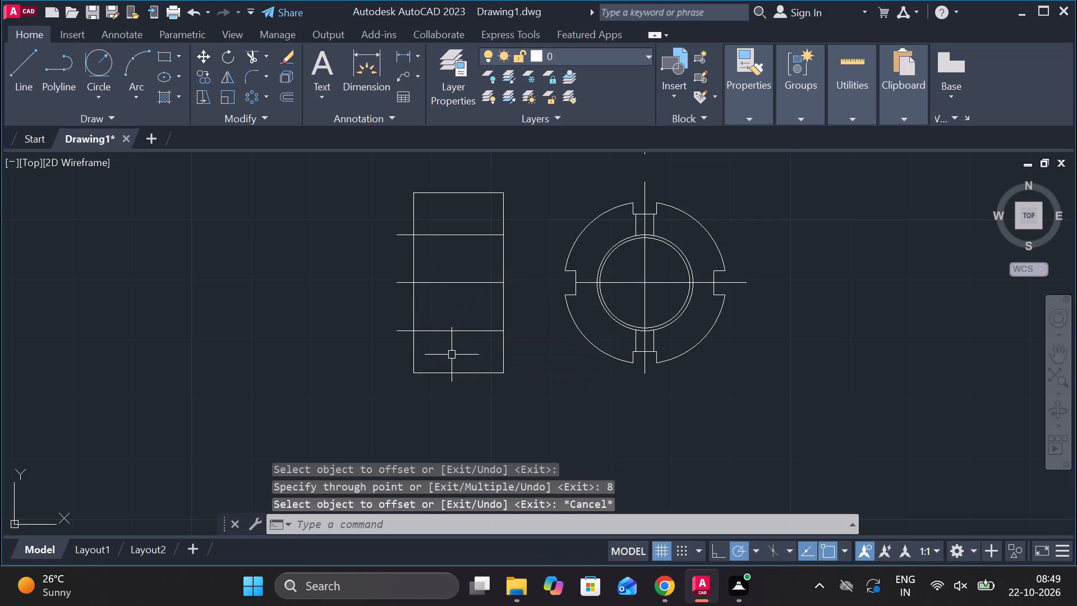
Trim the overhanging left ends of both offset lines back to the rectangle's left edge.
{"action": "type", "text": "TR"}
{"action": "key", "text": "space"}
{"action": "left_click", "coordinate": [399, 236]}
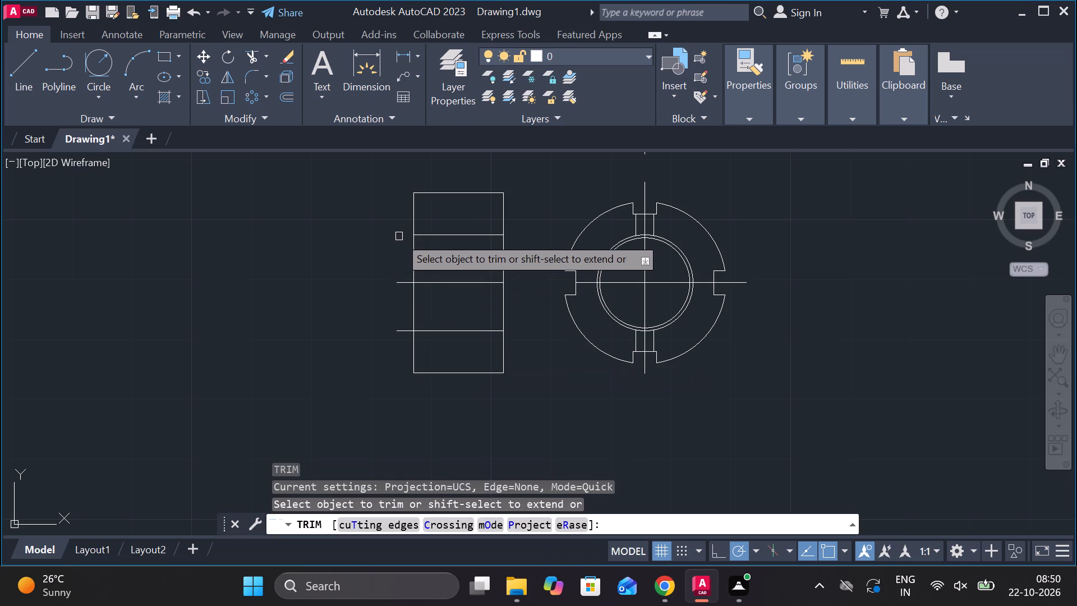
{"action": "left_click", "coordinate": [401, 329]}
{"action": "key", "text": "Escape"}
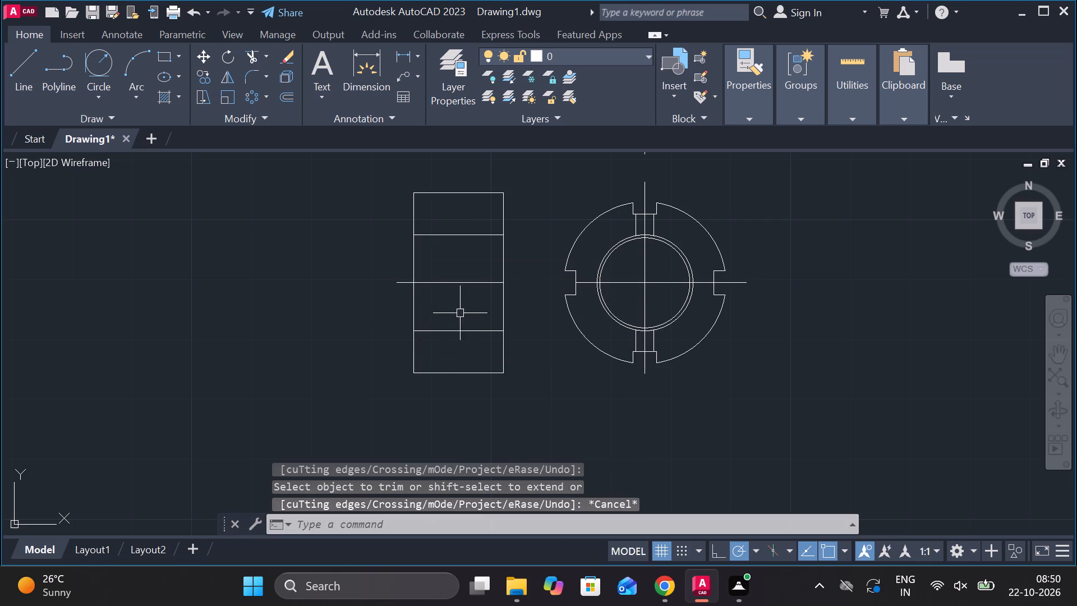
Extend the rectangle's horizontal centre line rightwards to the notched outline.
{"action": "type", "text": "EX"}
{"action": "key", "text": "space"}
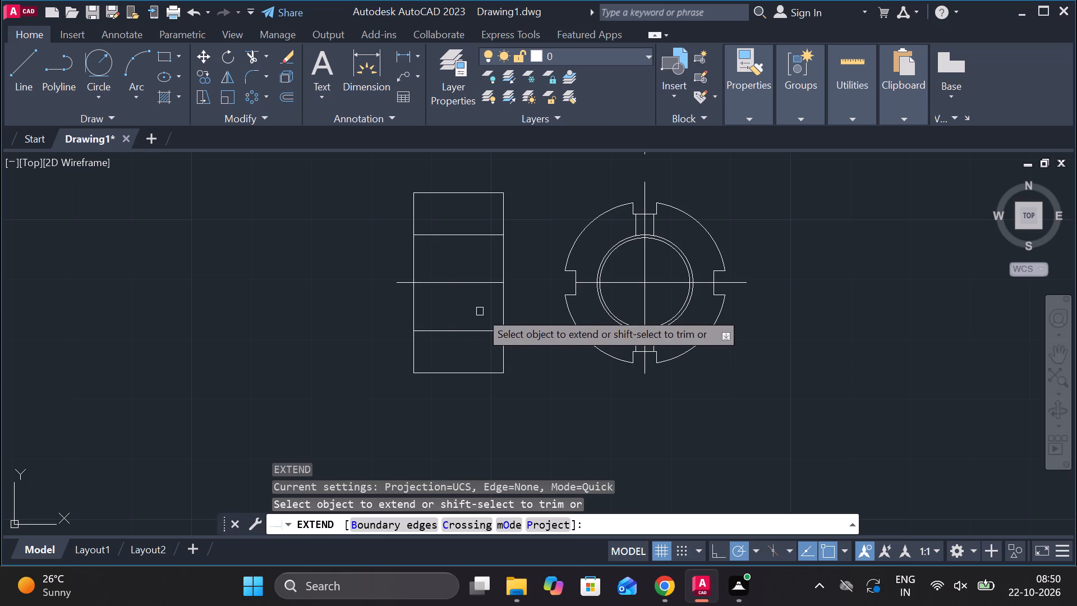
{"action": "left_click", "coordinate": [468, 284]}
{"action": "key", "text": "Escape"}
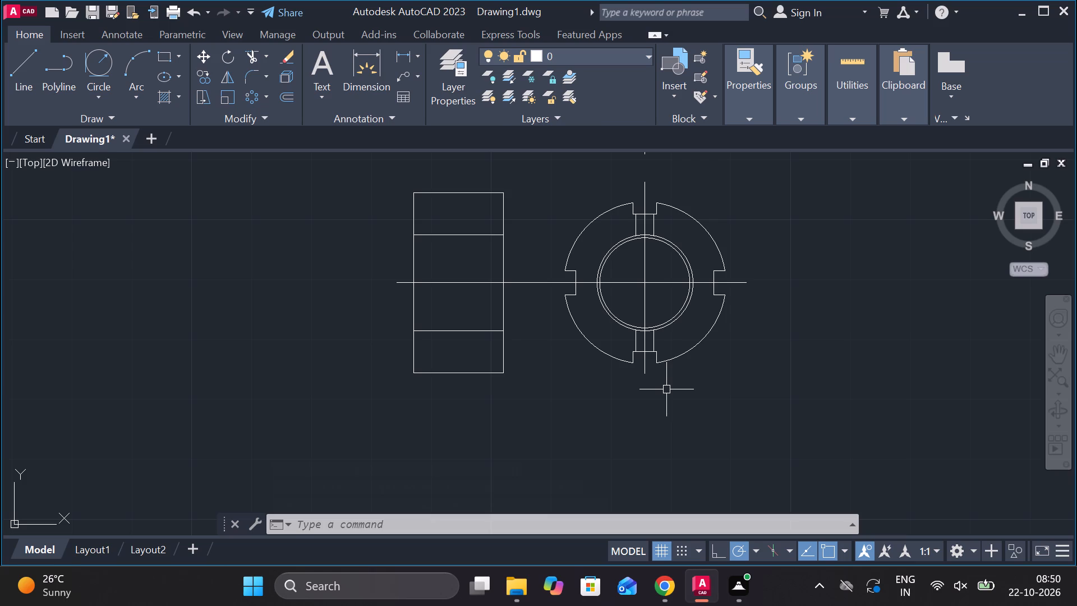
Join the horizontal centre line segments of the two views into one line.
{"action": "left_click", "coordinate": [645, 264]}
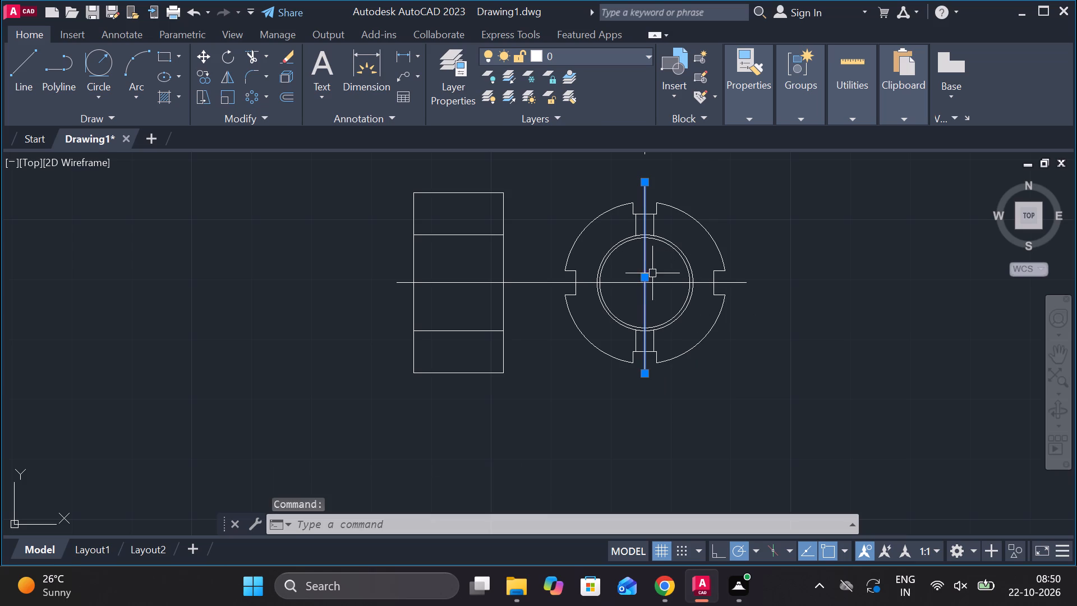
{"action": "left_click", "coordinate": [668, 284]}
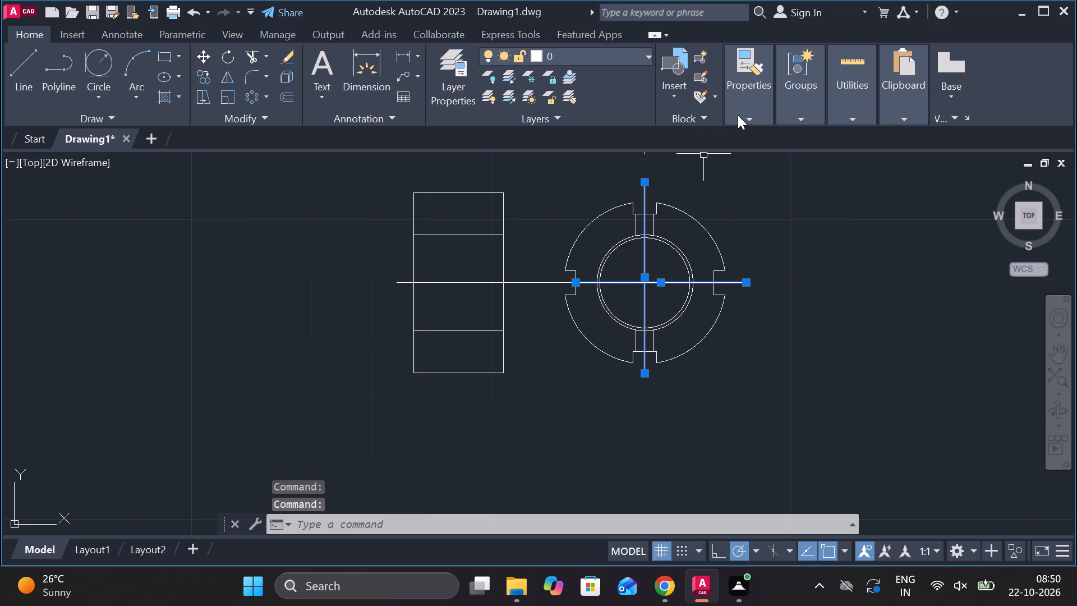
{"action": "left_click", "coordinate": [541, 285]}
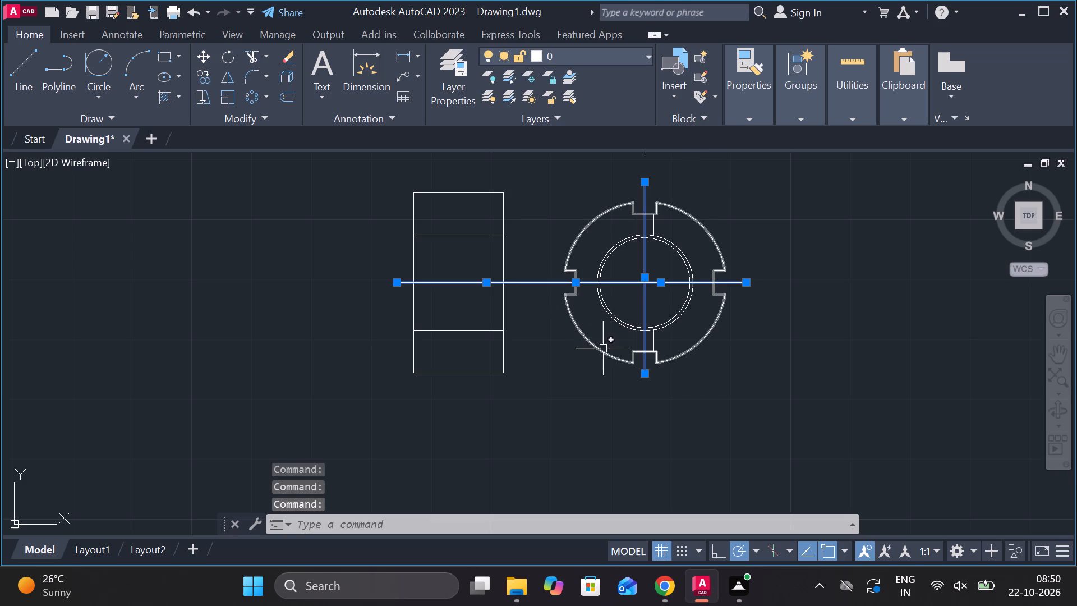
{"action": "key", "text": "j"}
{"action": "key", "text": "Return"}
Set the linetype of the horizontal and vertical centre lines to CENTER.
{"action": "left_click", "coordinate": [622, 282]}
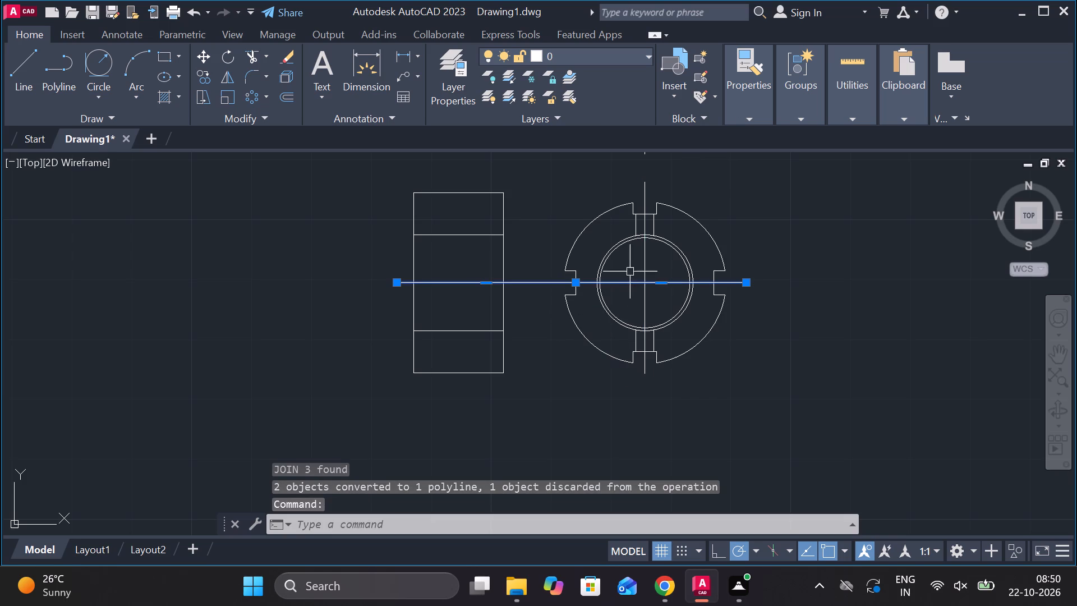
{"action": "left_click", "coordinate": [642, 253]}
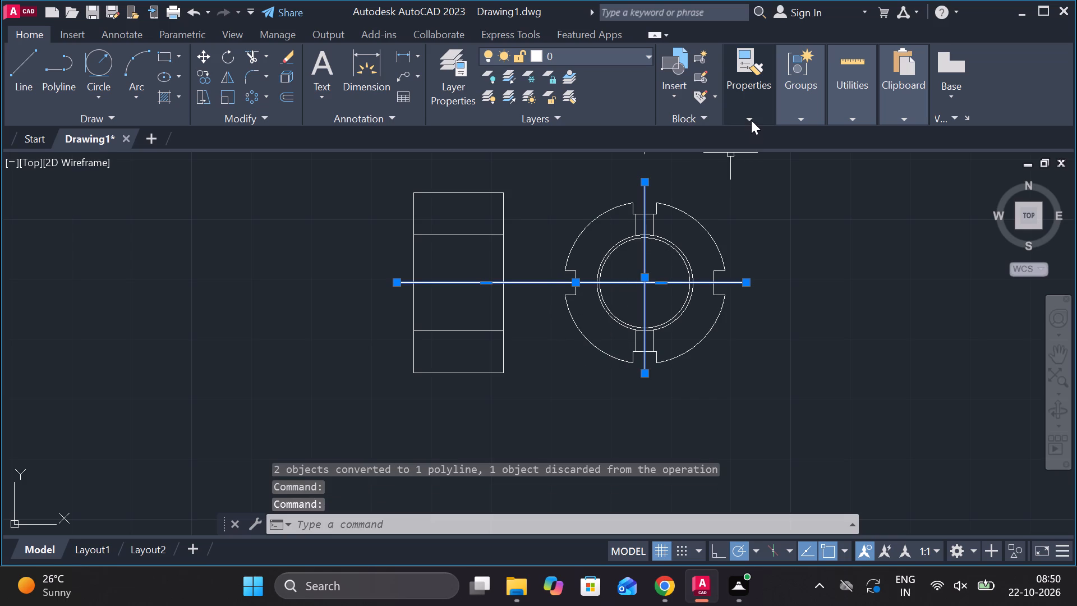
{"action": "left_click", "coordinate": [751, 120]}
{"action": "left_click", "coordinate": [816, 184]}
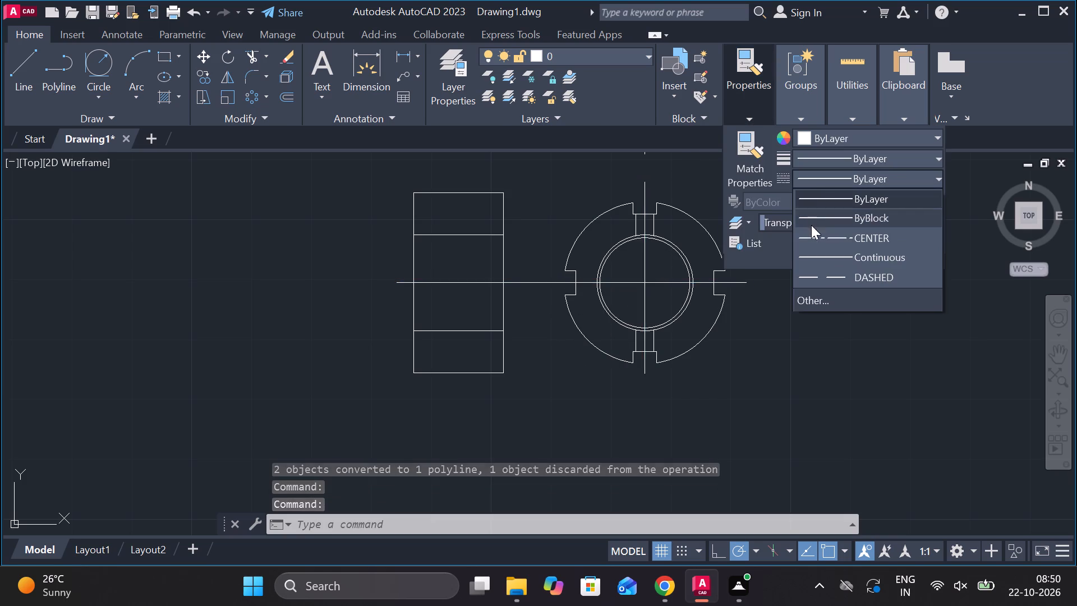
{"action": "left_click", "coordinate": [821, 231]}
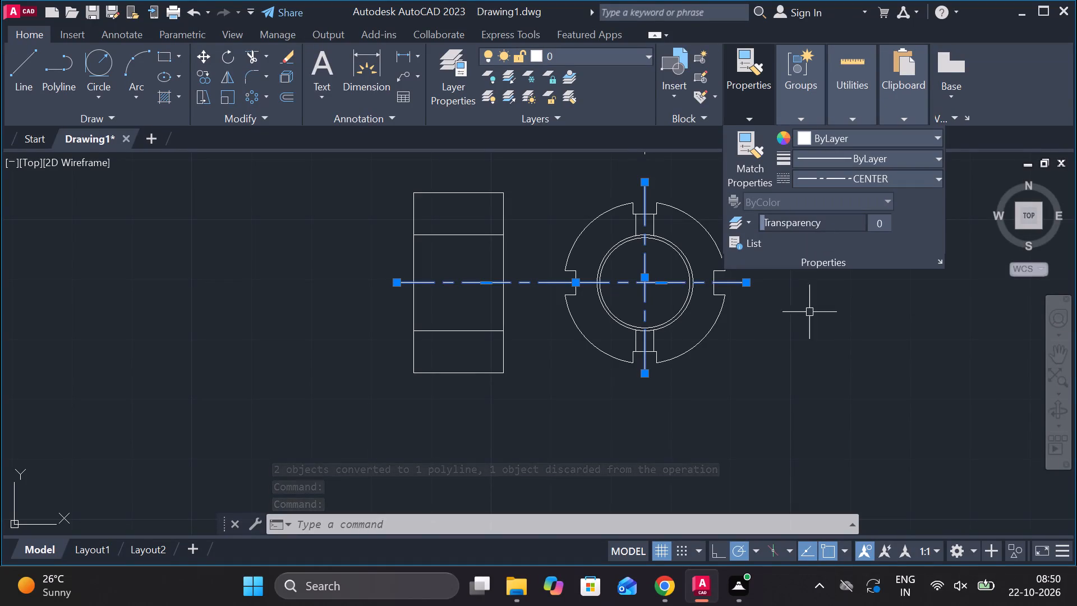
{"action": "key", "text": "Escape"}
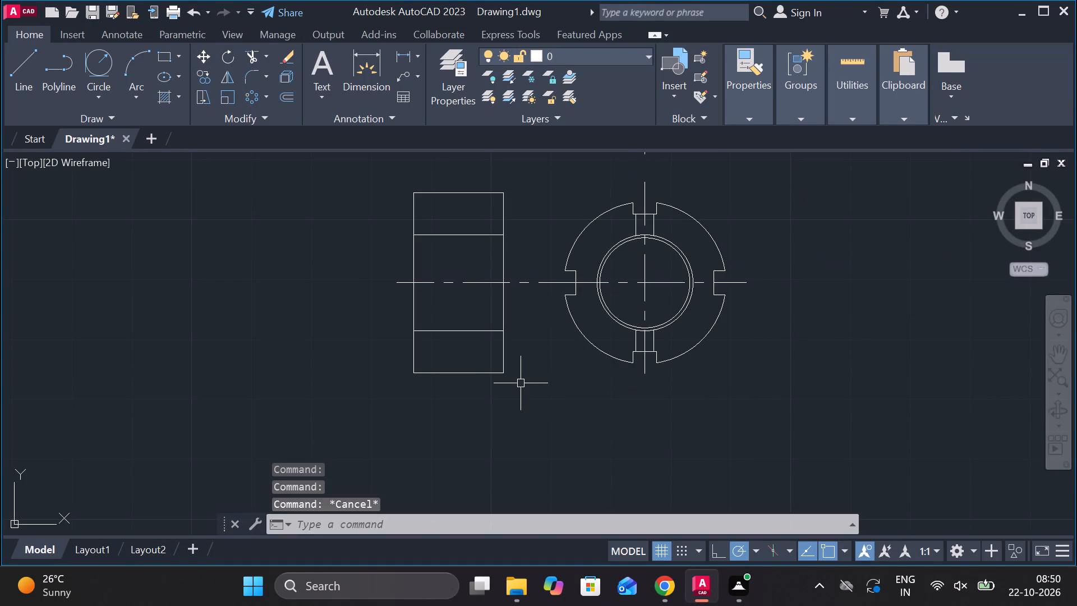
Offset the rectangle's two inner horizontal lines 0.5 towards the horizontal centre line.
{"action": "left_click", "coordinate": [440, 235]}
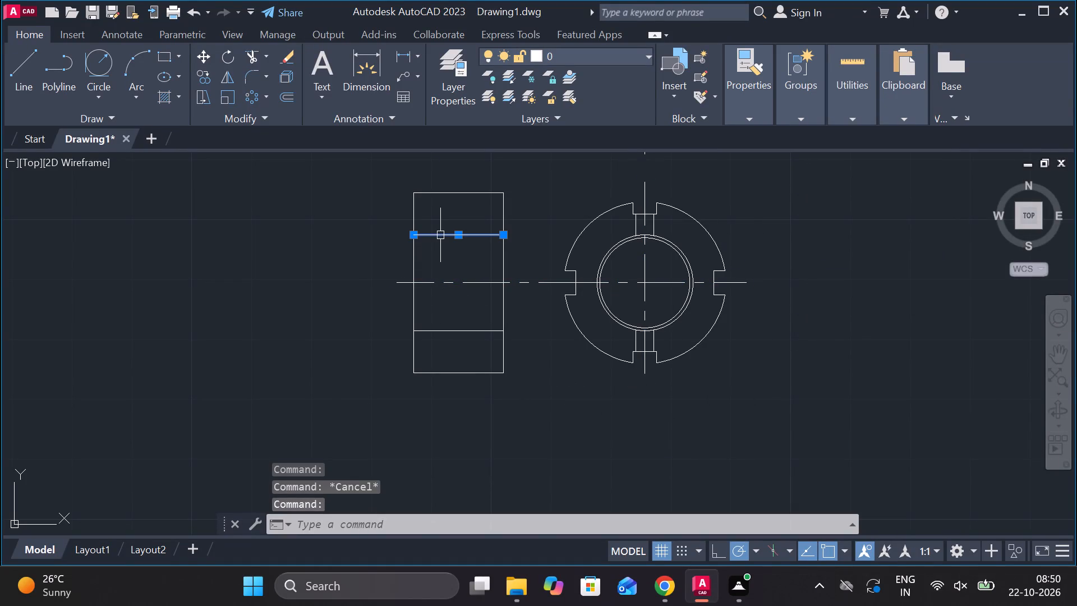
{"action": "key", "text": "o"}
{"action": "key", "text": "Return"}
{"action": "key", "text": "Return"}
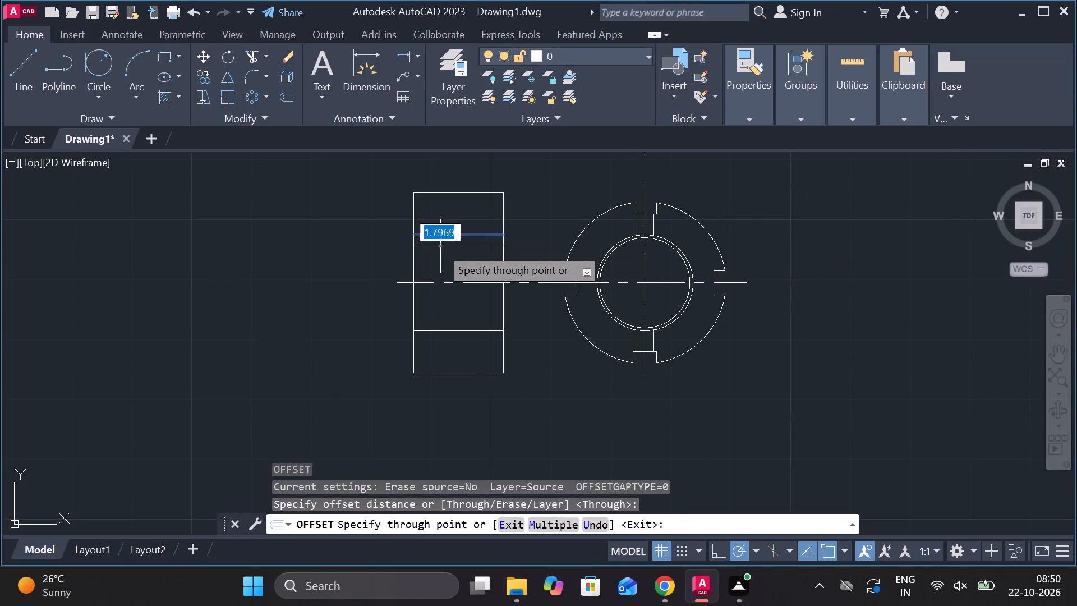
{"action": "key", "text": "period"}
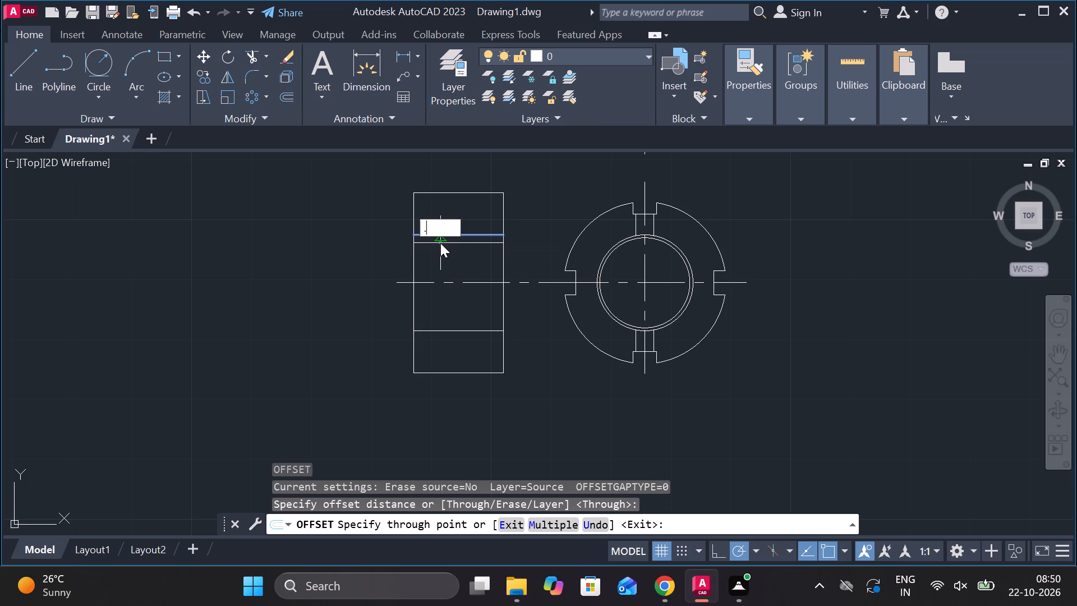
{"action": "key", "text": "5"}
{"action": "key", "text": "Return"}
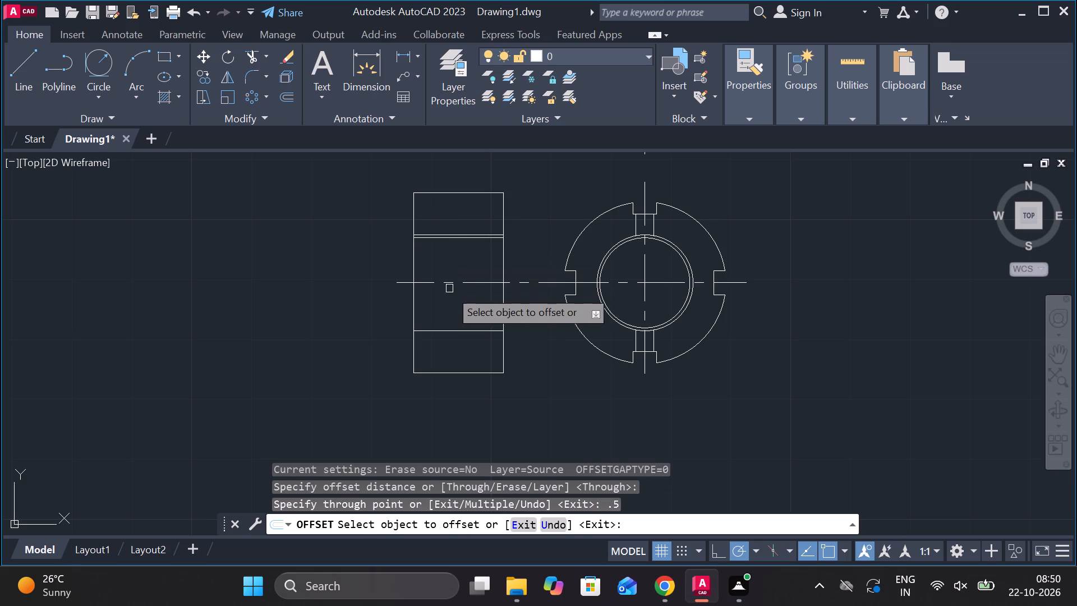
{"action": "left_click", "coordinate": [454, 329]}
{"action": "key", "text": "period"}
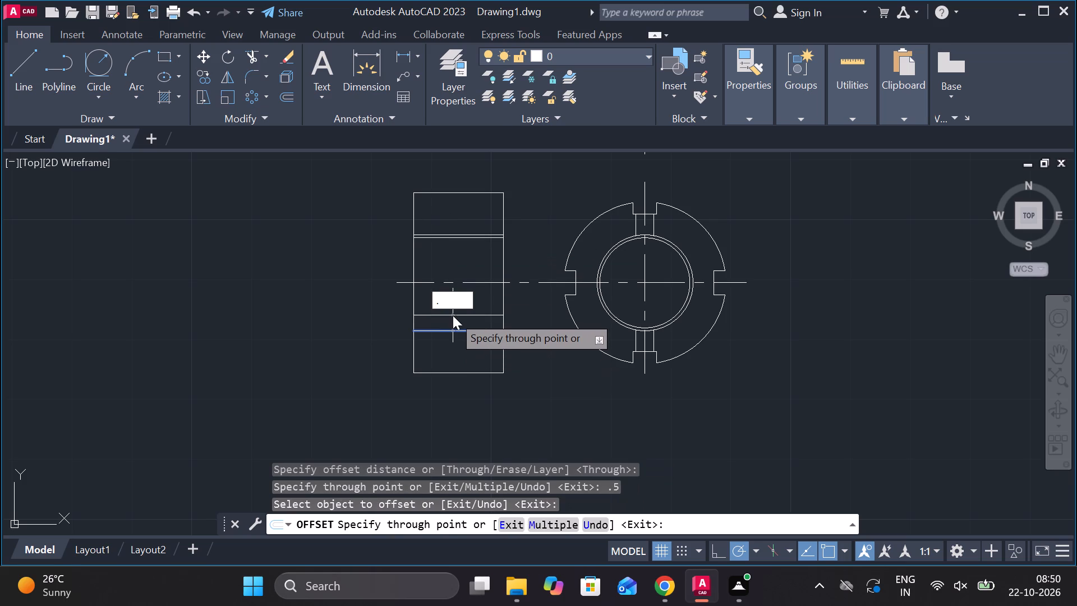
{"action": "key", "text": "5"}
{"action": "key", "text": "Return"}
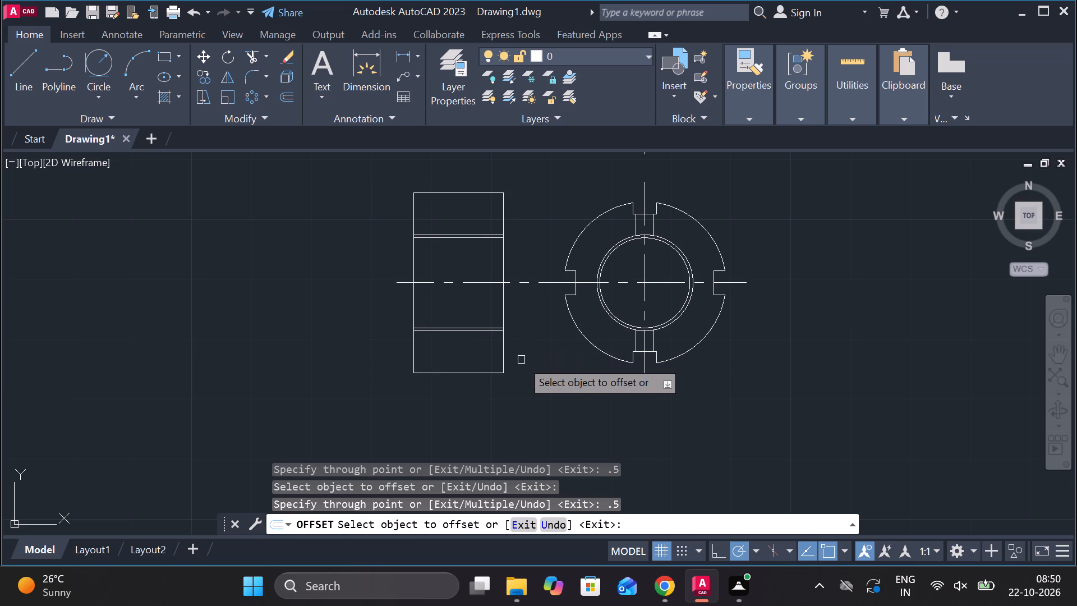
{"action": "key", "text": "Escape"}
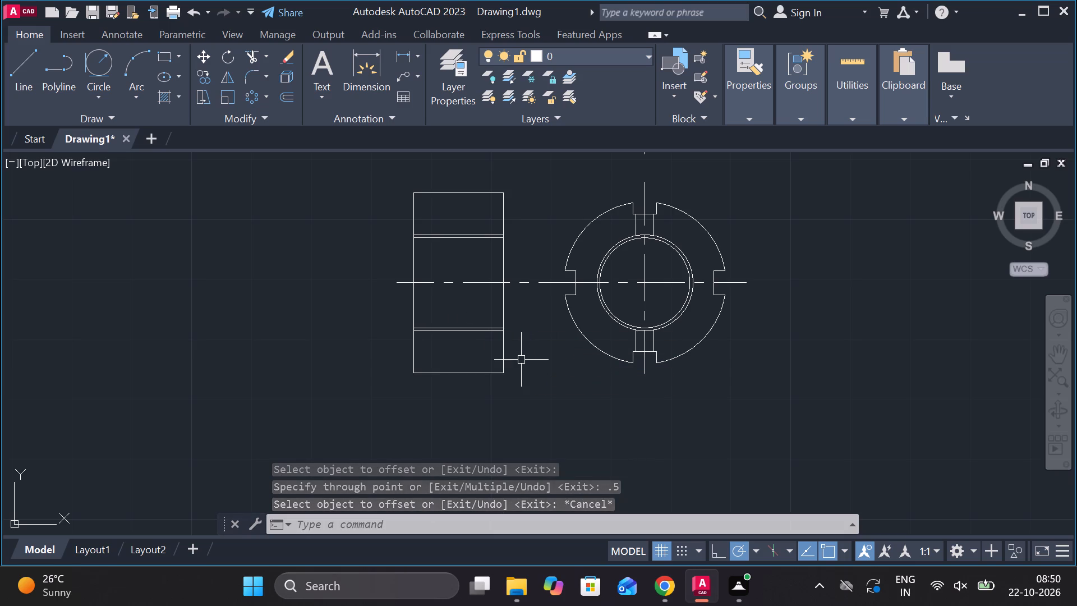
Draw a vertical line about 27 long down through the rectangle, starting on its top edge 7 from the left corner.
{"action": "left_click", "coordinate": [413, 208]}
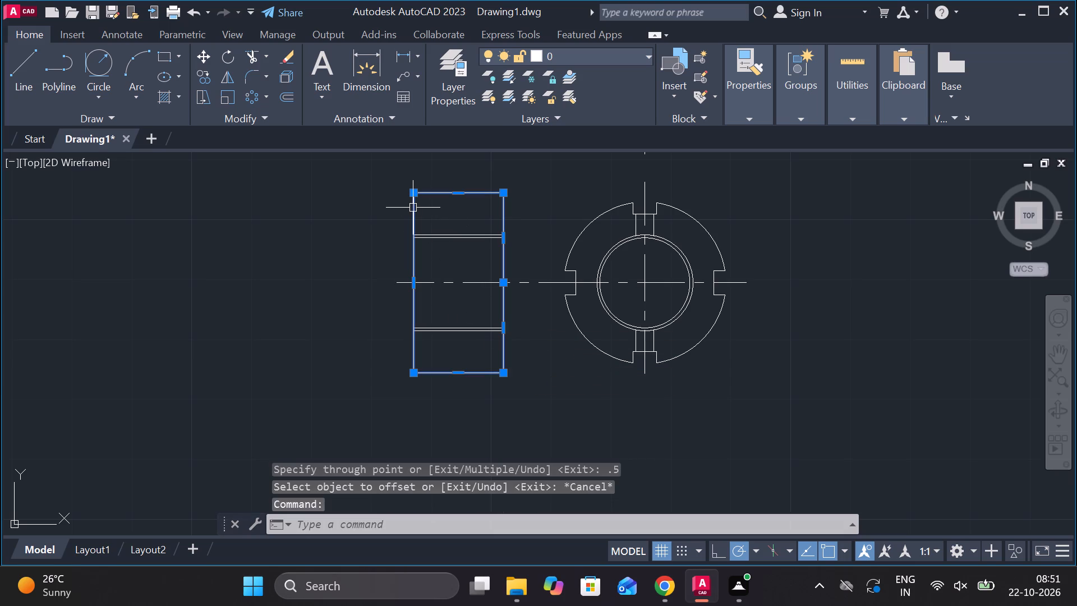
{"action": "key", "text": "Escape"}
{"action": "key", "text": "l"}
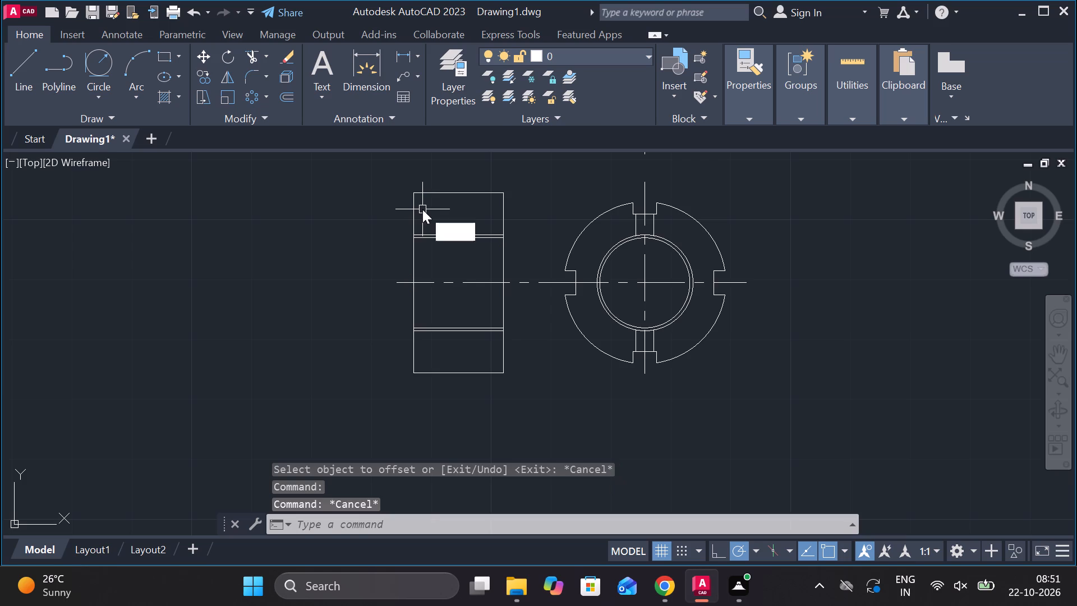
{"action": "key", "text": "Return"}
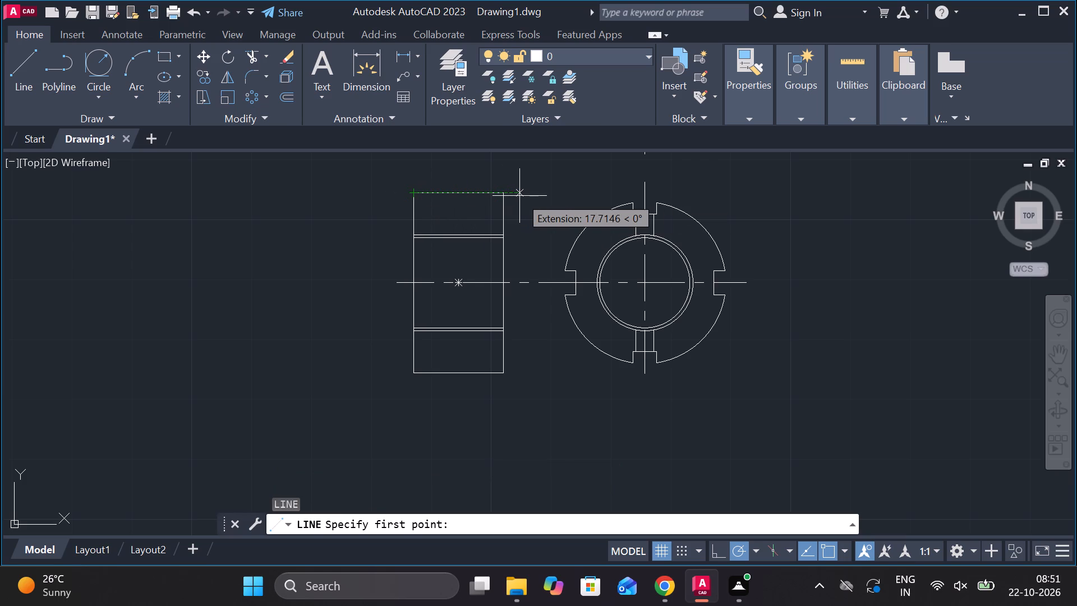
{"action": "key", "text": "7"}
{"action": "key", "text": "Return"}
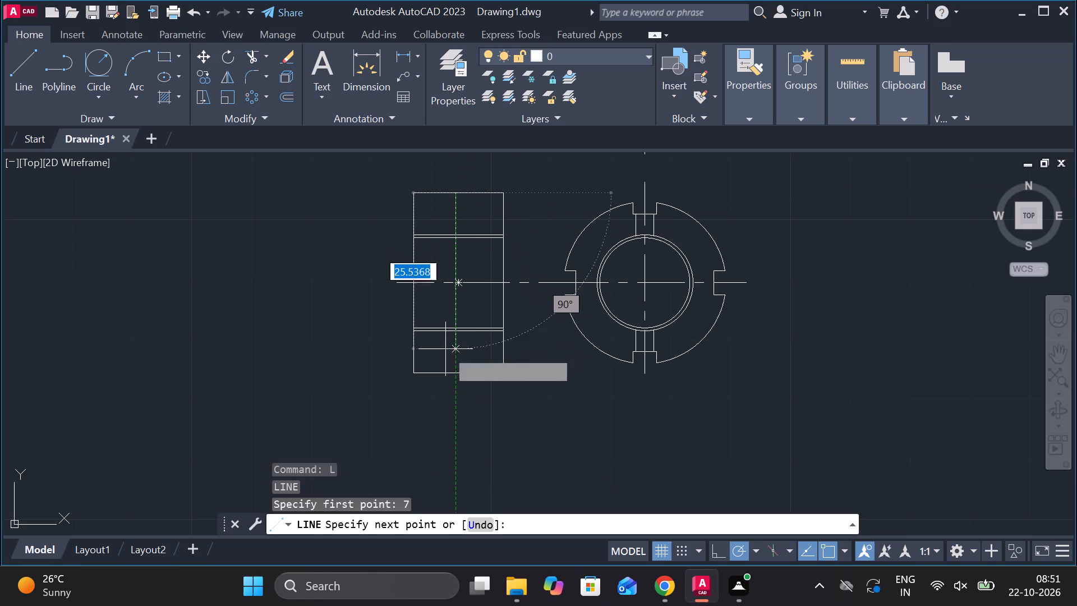
{"action": "scroll", "coordinate": [449, 356], "scroll_direction": "up", "scroll_amount": 1}
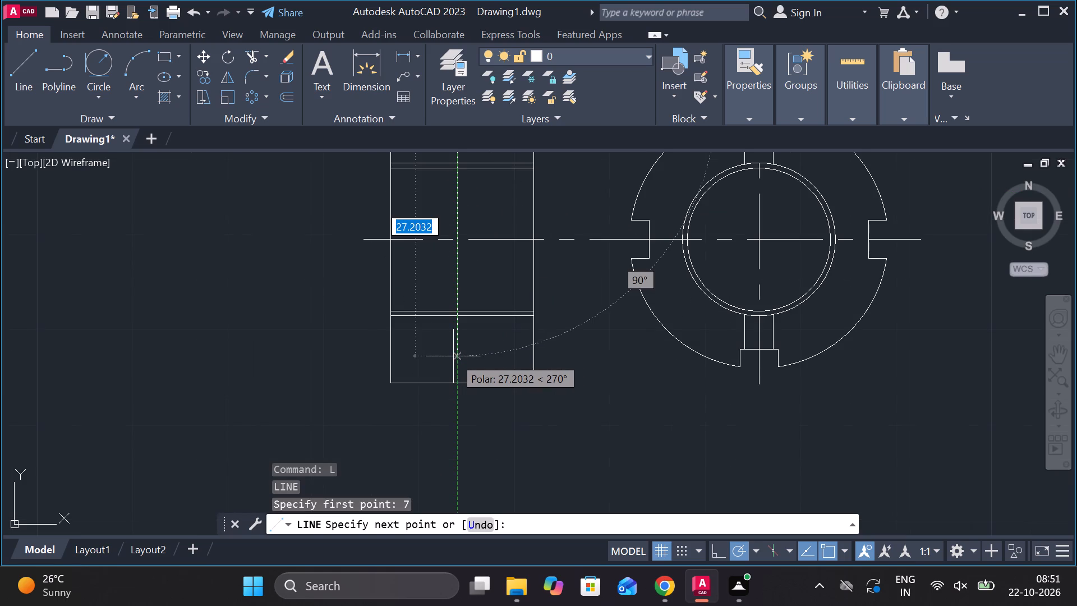
{"action": "left_click", "coordinate": [453, 356]}
{"action": "key", "text": "Escape"}
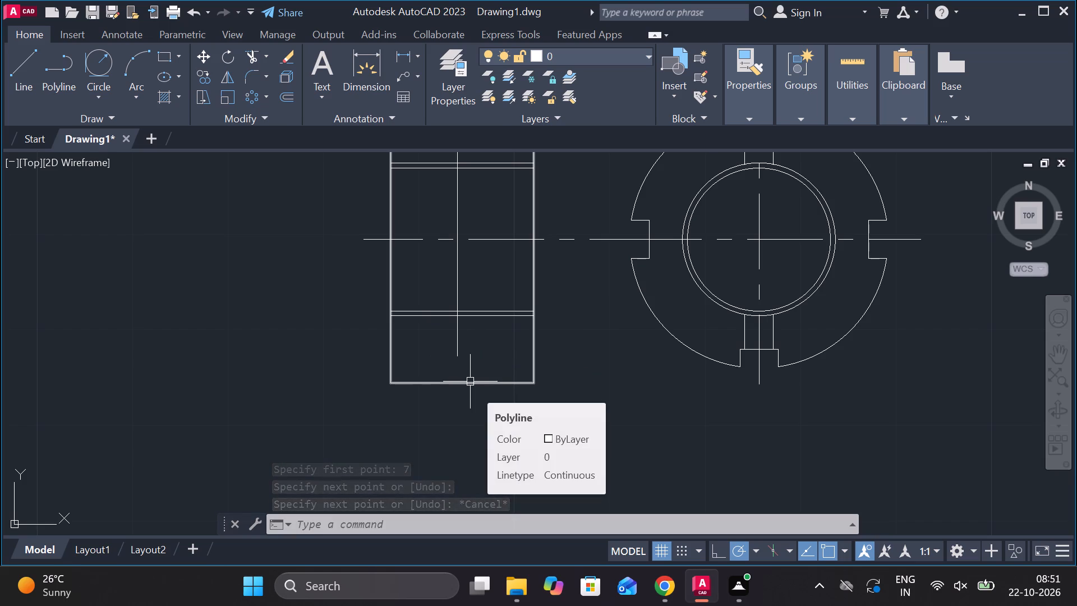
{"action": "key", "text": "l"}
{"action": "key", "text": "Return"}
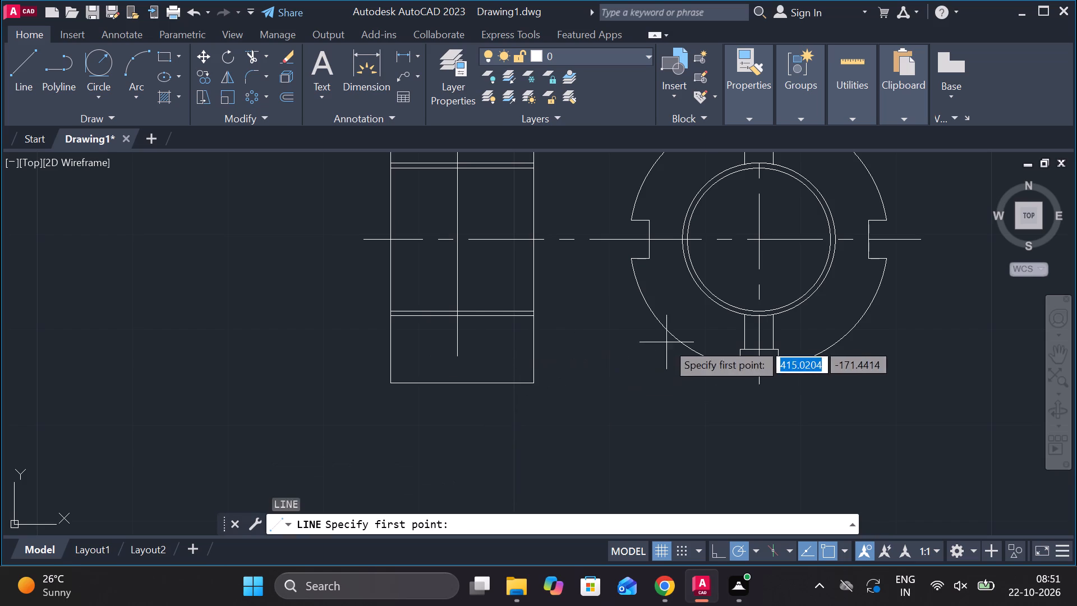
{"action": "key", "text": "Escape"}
Explode the side-view rectangle into separate lines.
{"action": "left_click", "coordinate": [492, 386]}
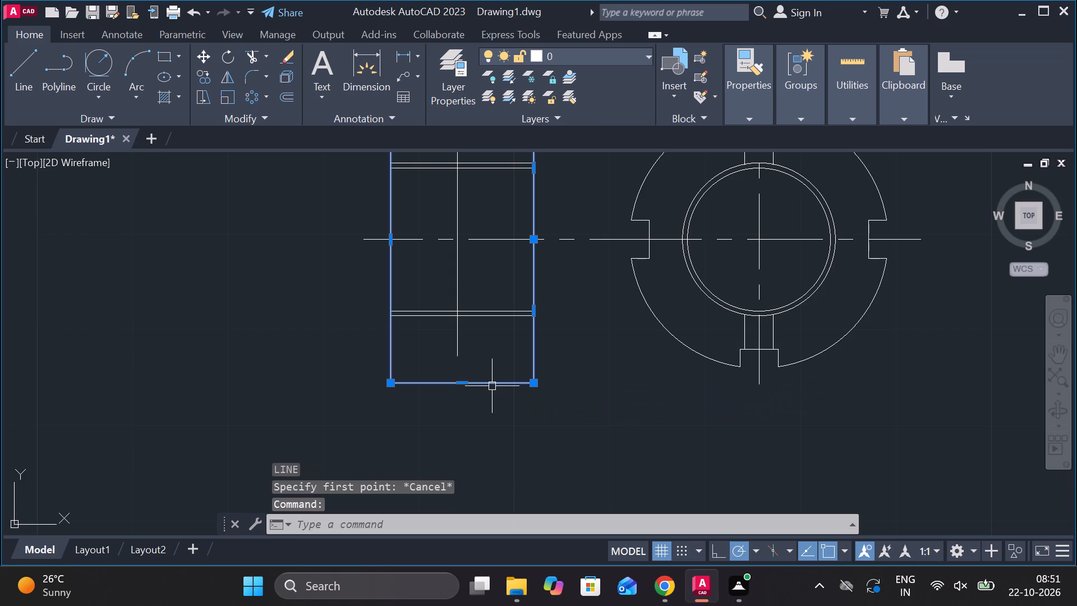
{"action": "type", "text": "EX"}
{"action": "left_click", "coordinate": [552, 438]}
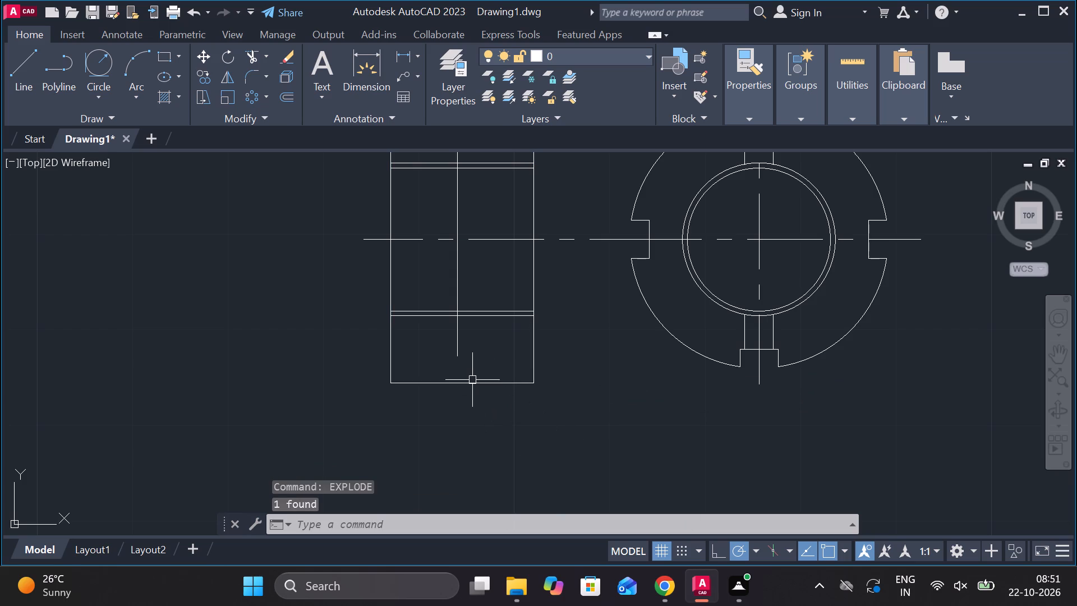
Offset the rectangle's bottom and top edges 2 inwards.
{"action": "left_click", "coordinate": [472, 380]}
{"action": "key", "text": "o"}
{"action": "key", "text": "Return"}
{"action": "key", "text": "Return"}
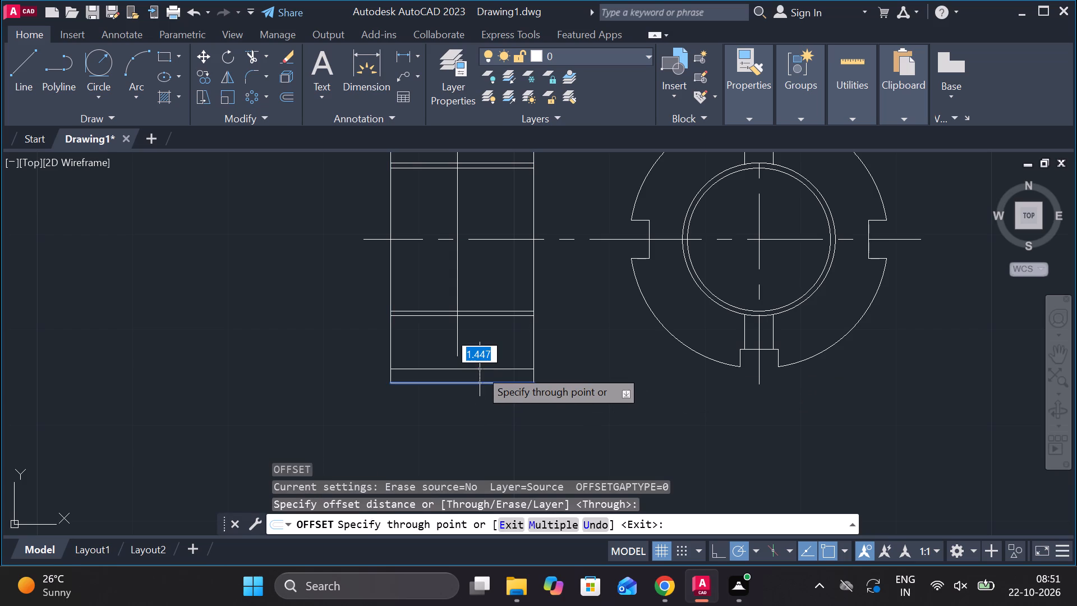
{"action": "key", "text": "2"}
{"action": "key", "text": "Return"}
{"action": "scroll", "coordinate": [480, 369], "scroll_direction": "down", "scroll_amount": 1}
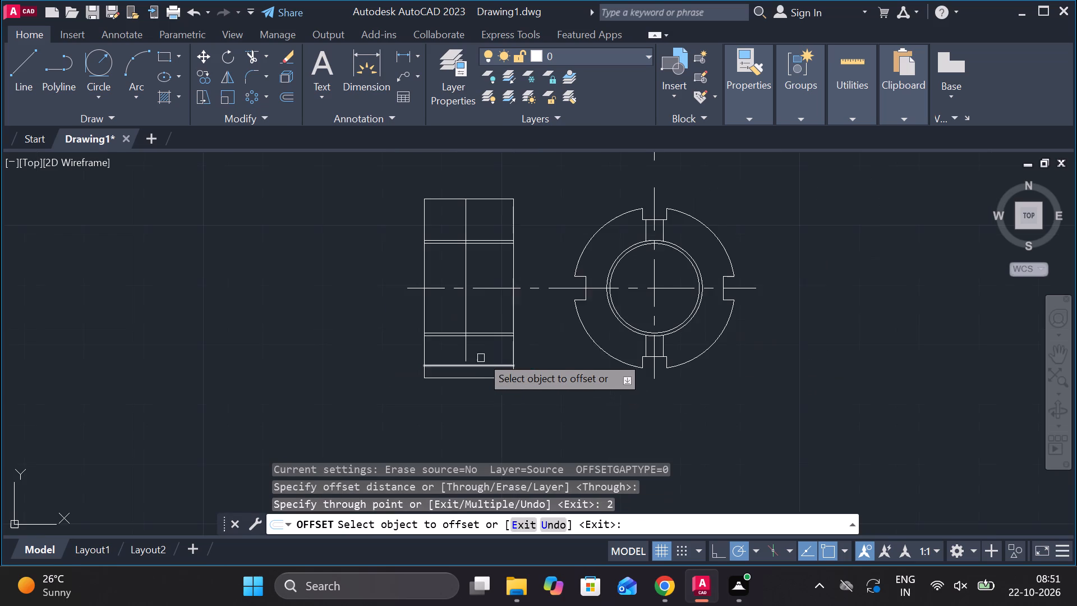
{"action": "left_click", "coordinate": [491, 197]}
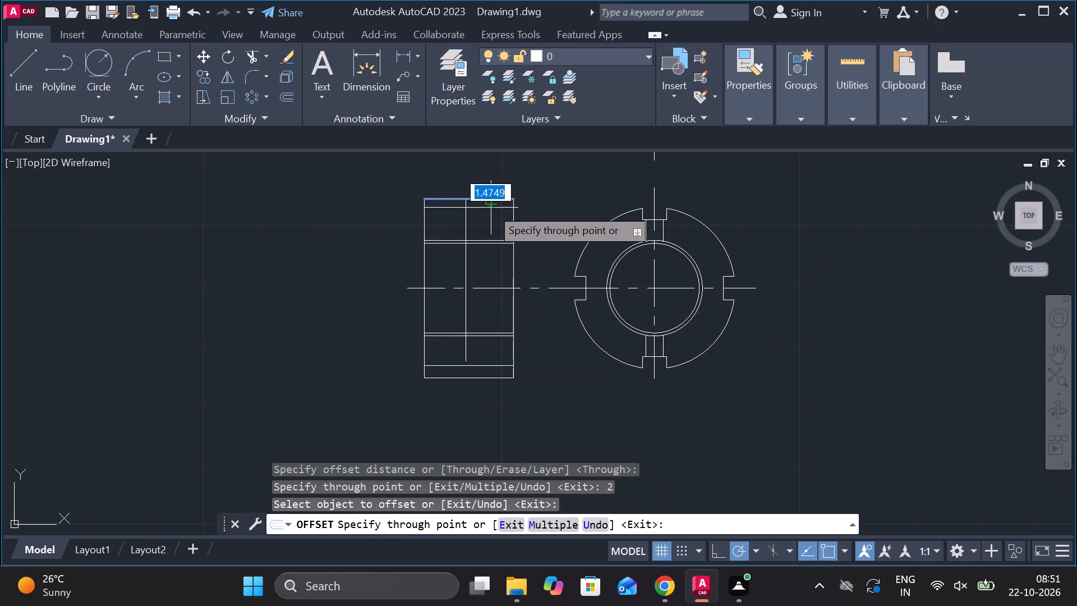
{"action": "key", "text": "2"}
{"action": "key", "text": "Return"}
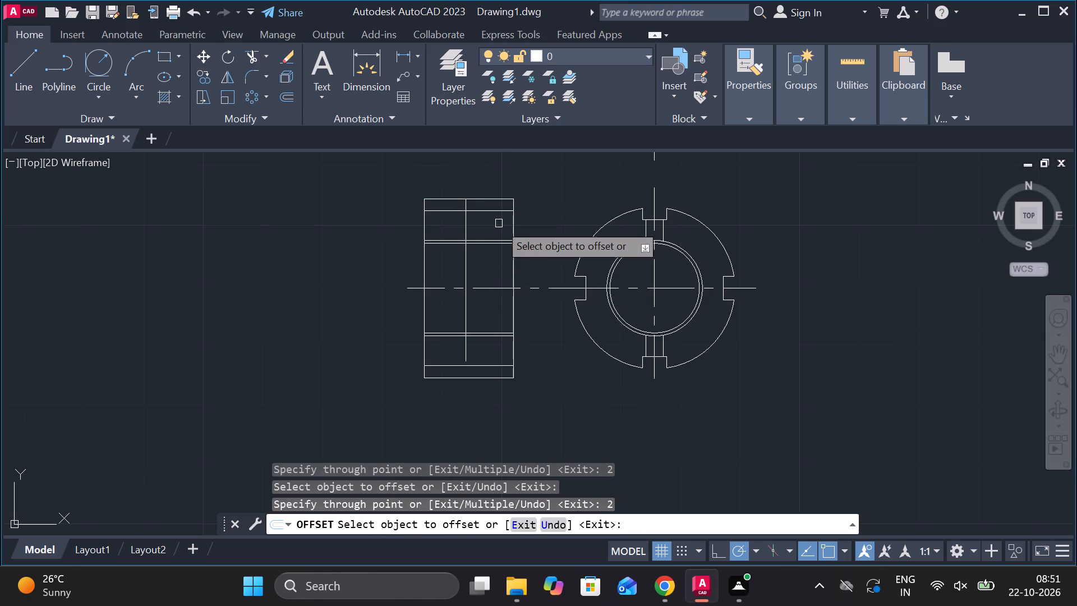
{"action": "scroll", "coordinate": [493, 238], "scroll_direction": "up", "scroll_amount": 1}
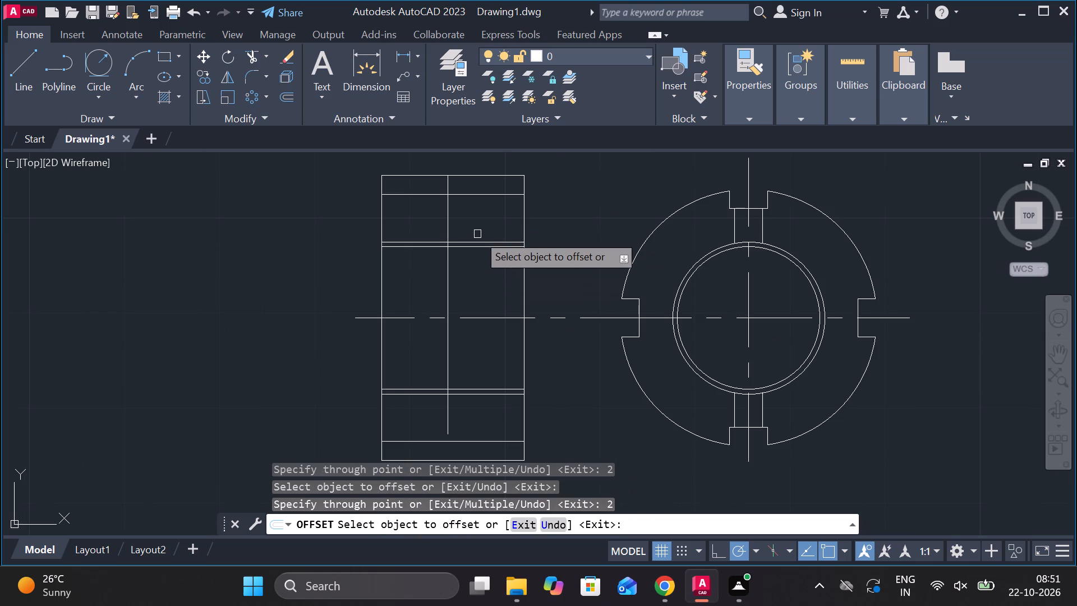
{"action": "key", "text": "Escape"}
Trim the vertical line's upper end back to the offset line below the rectangle's top edge.
{"action": "type", "text": "TR"}
{"action": "key", "text": "space"}
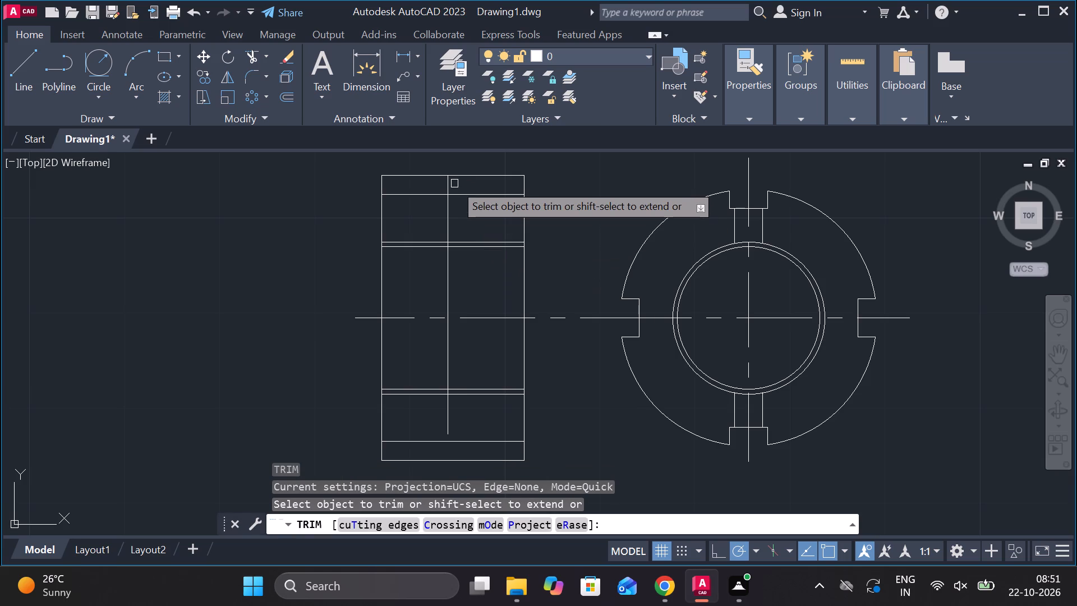
{"action": "left_click", "coordinate": [452, 183]}
{"action": "scroll", "coordinate": [464, 419], "scroll_direction": "up", "scroll_amount": 1}
{"action": "middle_click_drag", "start_coordinate": [464, 420], "coordinate": [461, 384]}
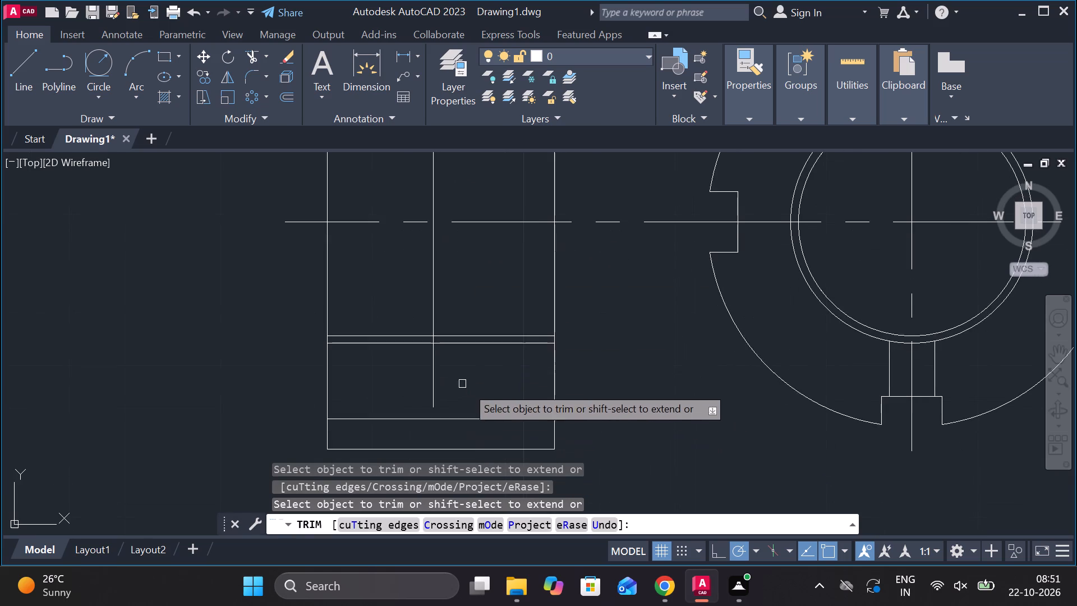
{"action": "scroll", "coordinate": [567, 406], "scroll_direction": "down", "scroll_amount": 1}
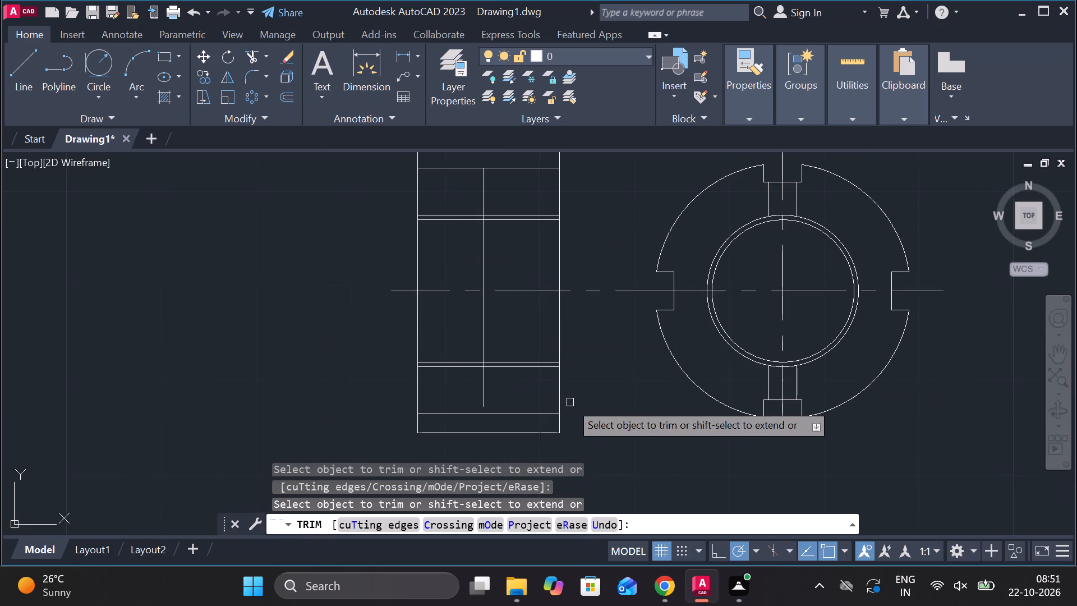
{"action": "key", "text": "Escape"}
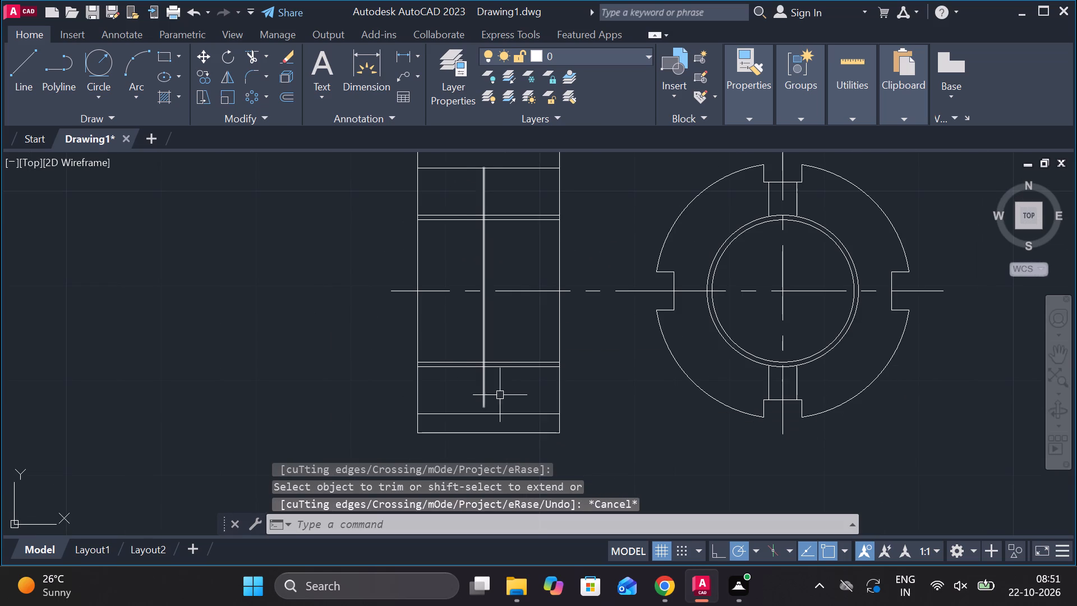
Extend the vertical line's lower end to the offset line above the rectangle's bottom edge.
{"action": "type", "text": "EX"}
{"action": "key", "text": "space"}
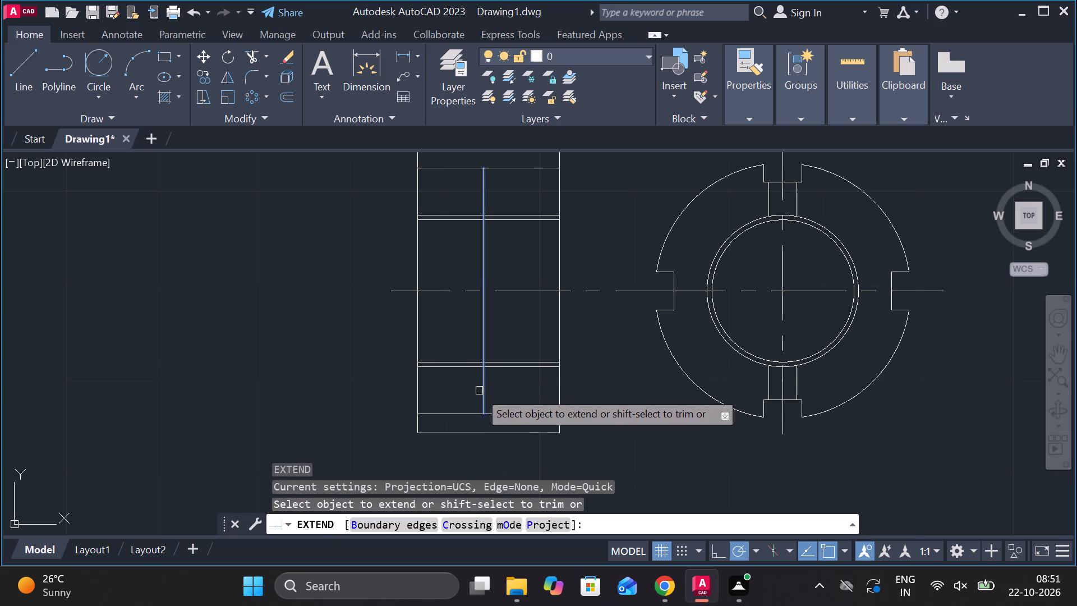
{"action": "left_click", "coordinate": [480, 389]}
{"action": "key", "text": "Escape"}
{"action": "scroll", "coordinate": [599, 387], "scroll_direction": "down", "scroll_amount": 1}
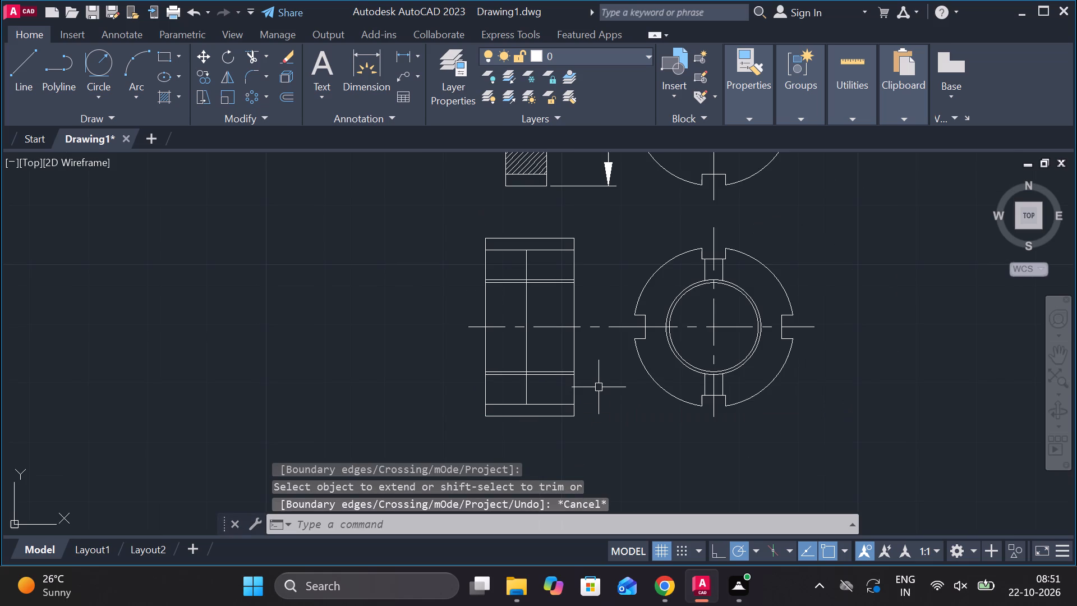
Trim away the middle of the vertical line between the upper and lower pairs of inner horizontal lines.
{"action": "scroll", "coordinate": [528, 270], "scroll_direction": "up", "scroll_amount": 1}
{"action": "type", "text": "TR"}
{"action": "key", "text": "space"}
{"action": "left_click_drag", "start_coordinate": [546, 316], "coordinate": [509, 310]}
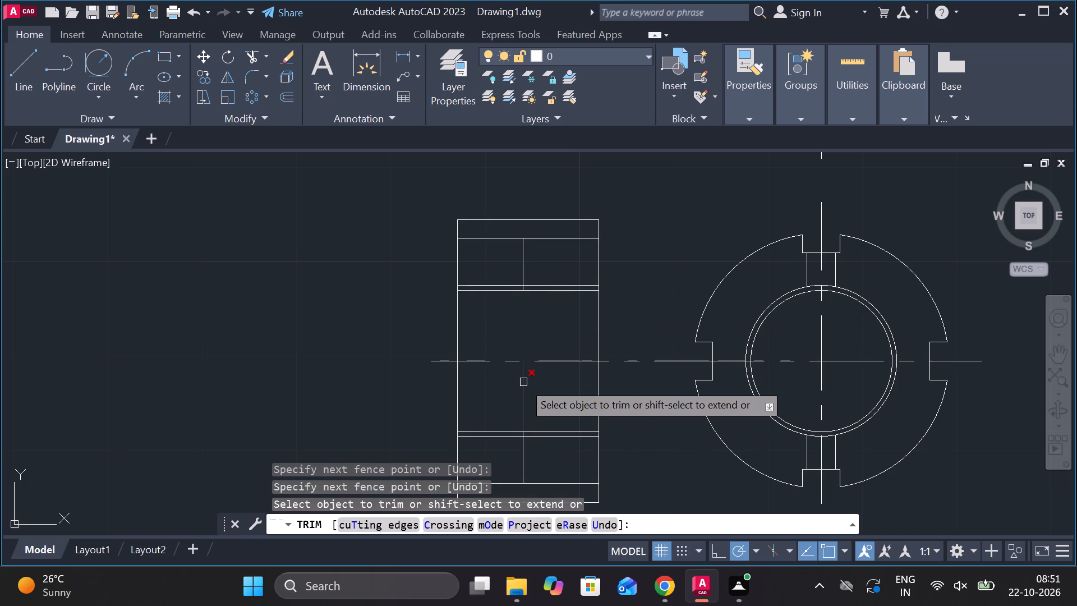
{"action": "left_click", "coordinate": [523, 382]}
{"action": "key", "text": "Escape"}
Offset the short vertical line in the side view's upper slot area 1.5 to both sides.
{"action": "left_click", "coordinate": [524, 260]}
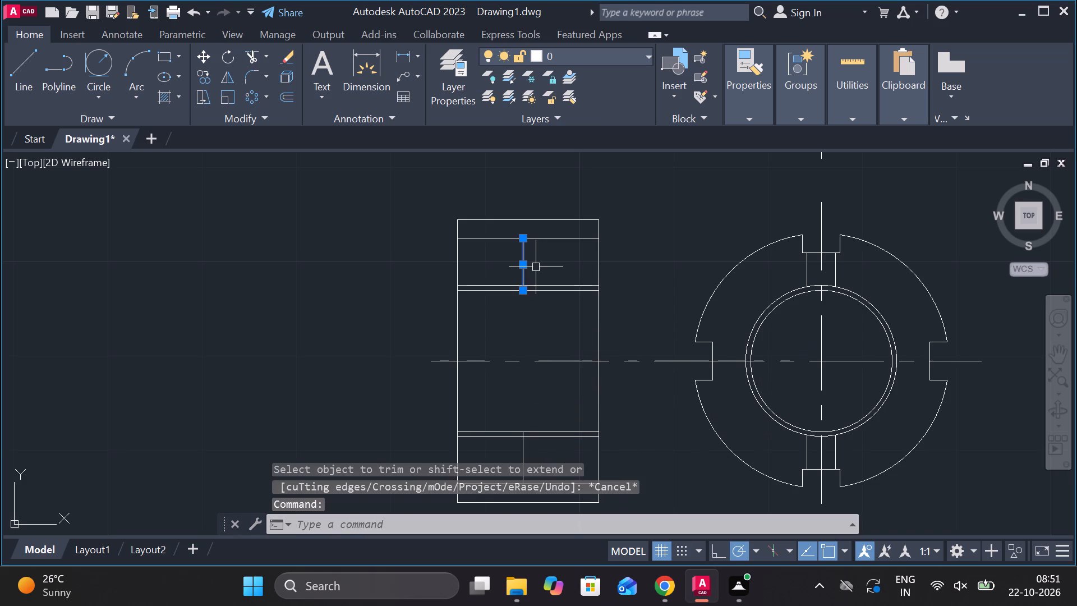
{"action": "key", "text": "o"}
{"action": "key", "text": "Return"}
{"action": "key", "text": "Return"}
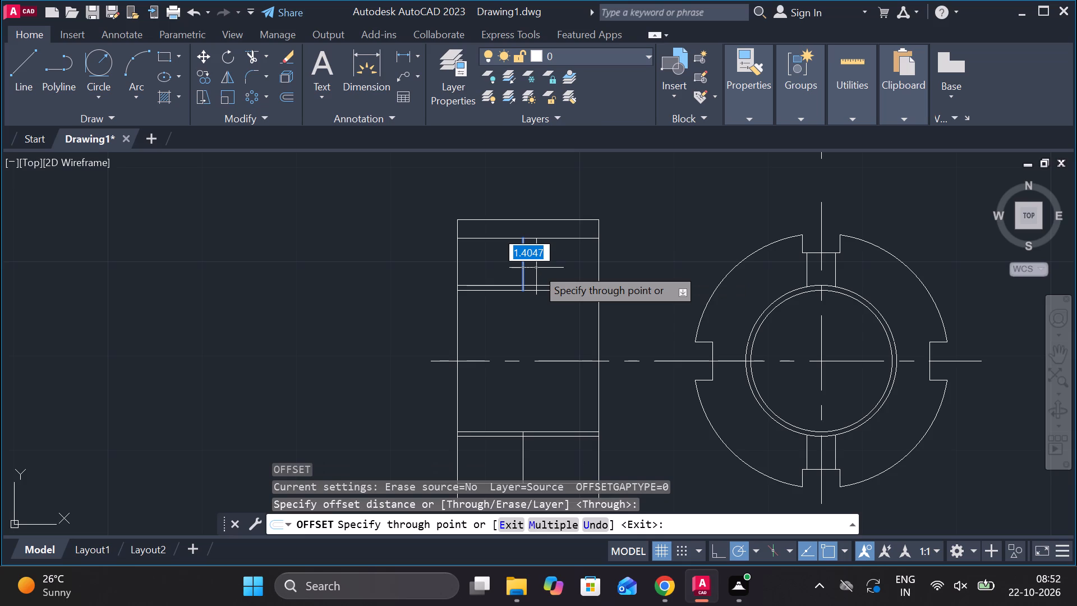
{"action": "type", "text": "1.5"}
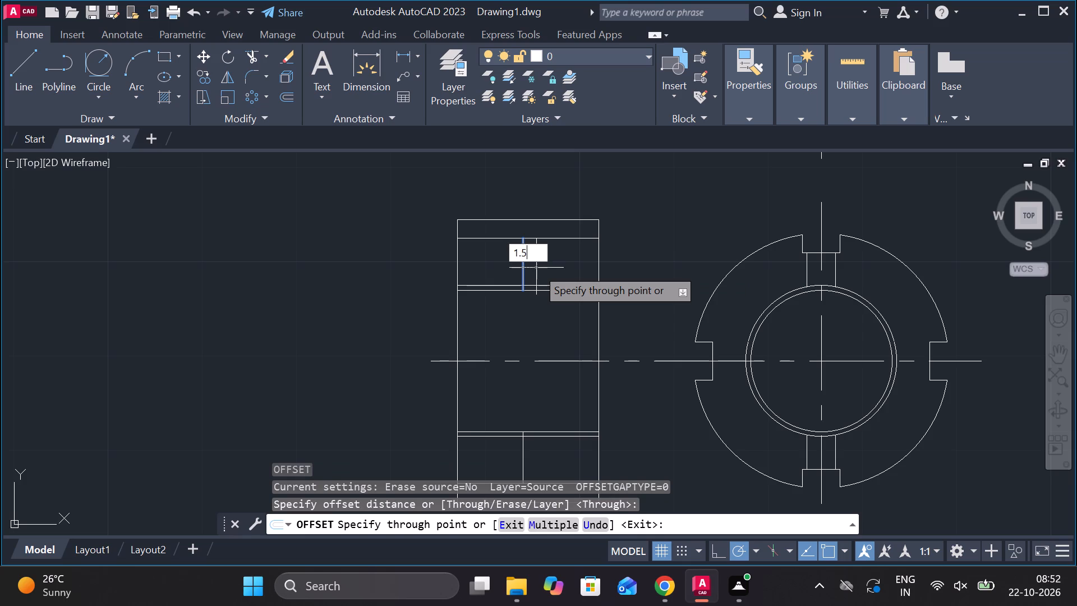
{"action": "key", "text": "Return"}
{"action": "left_click", "coordinate": [526, 259]}
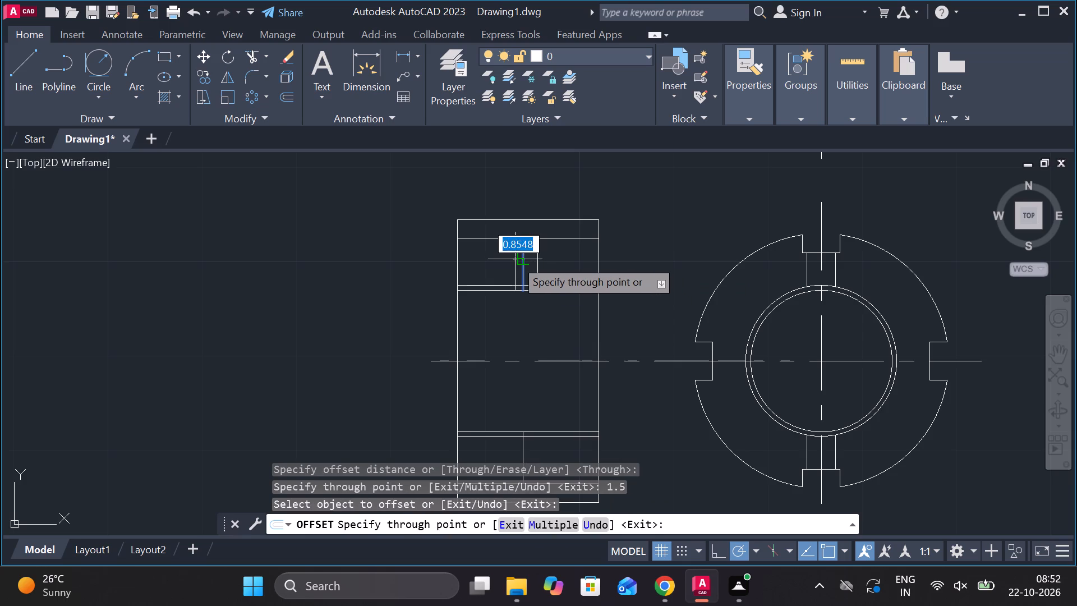
{"action": "type", "text": "1.5"}
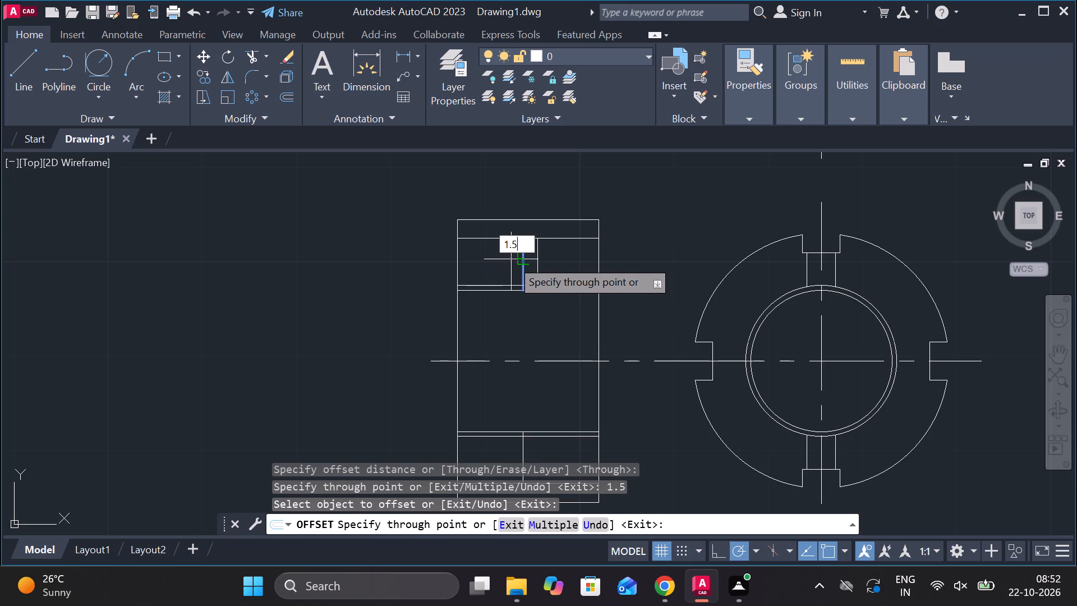
{"action": "key", "text": "Return"}
Offset the short vertical line in the side view's lower slot area 1.5 to both sides.
{"action": "middle_click_drag", "start_coordinate": [564, 360], "coordinate": [524, 151]}
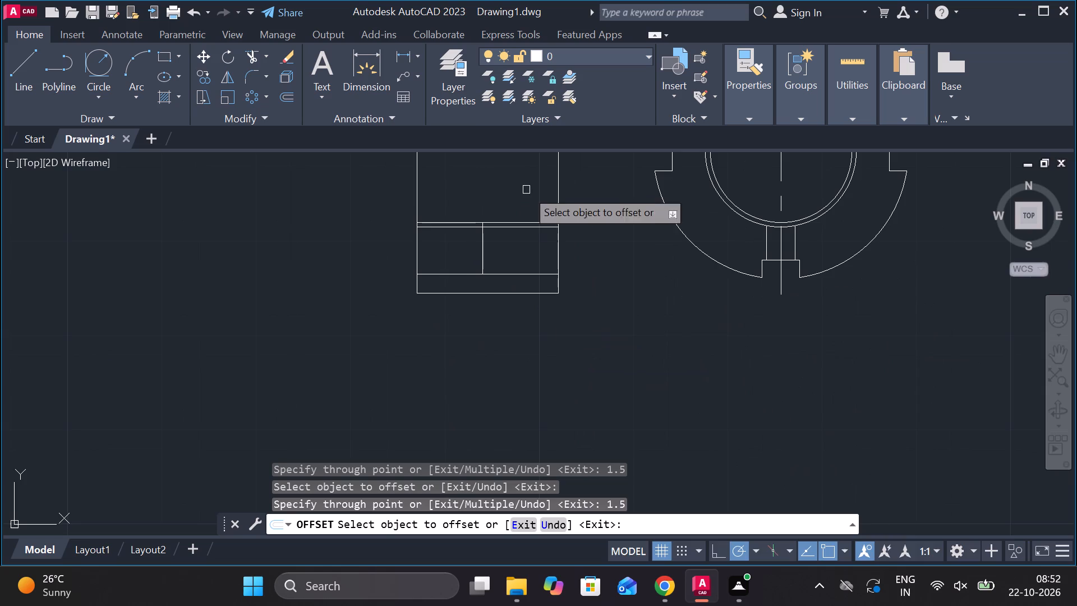
{"action": "left_click", "coordinate": [486, 249]}
{"action": "type", "text": "1.6"}
{"action": "key", "text": "BackSpace"}
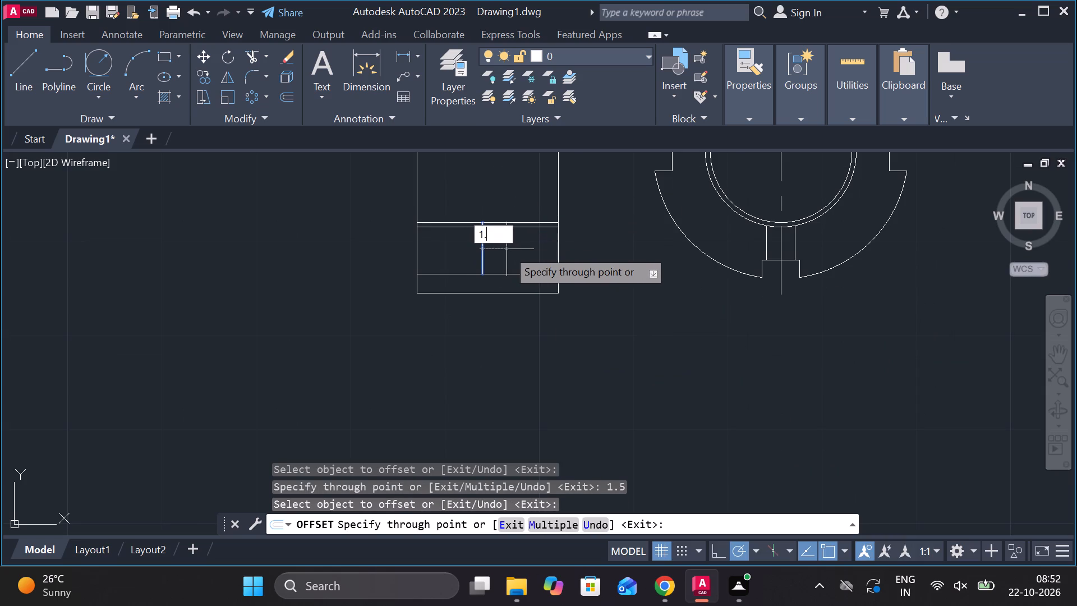
{"action": "key", "text": "5"}
{"action": "key", "text": "Return"}
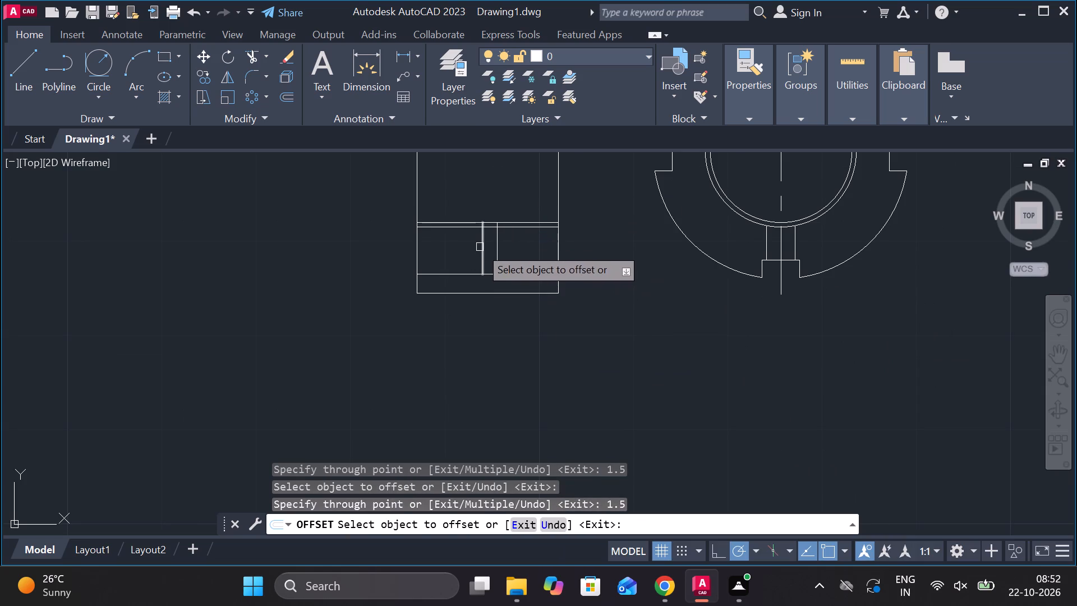
{"action": "left_click", "coordinate": [480, 247]}
{"action": "type", "text": "1.5"}
{"action": "key", "text": "Return"}
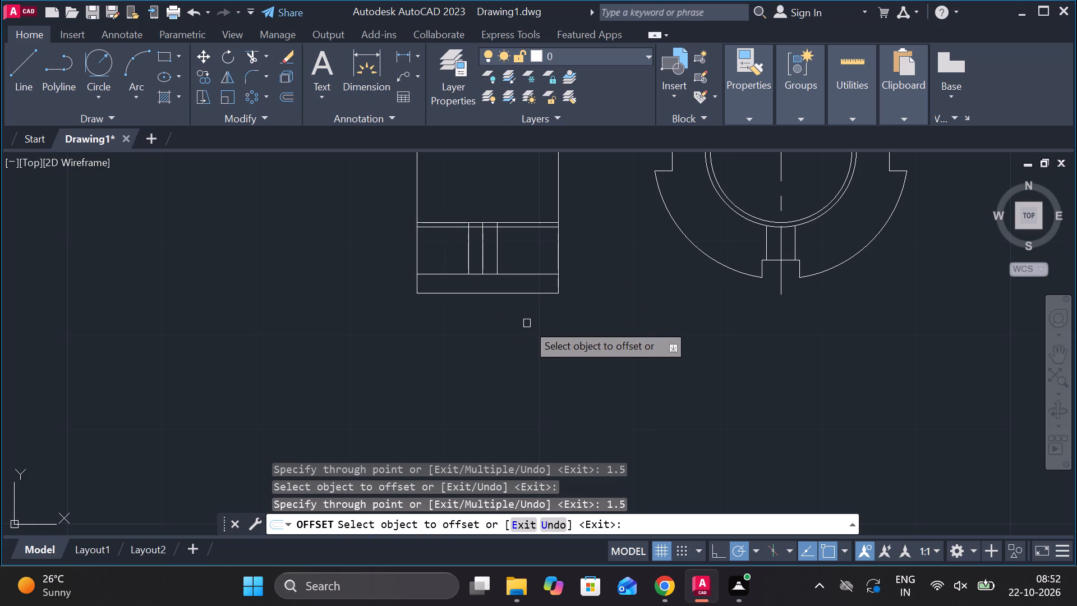
{"action": "scroll", "coordinate": [527, 323], "scroll_direction": "down", "scroll_amount": 2}
{"action": "scroll", "coordinate": [543, 312], "scroll_direction": "up", "scroll_amount": 1}
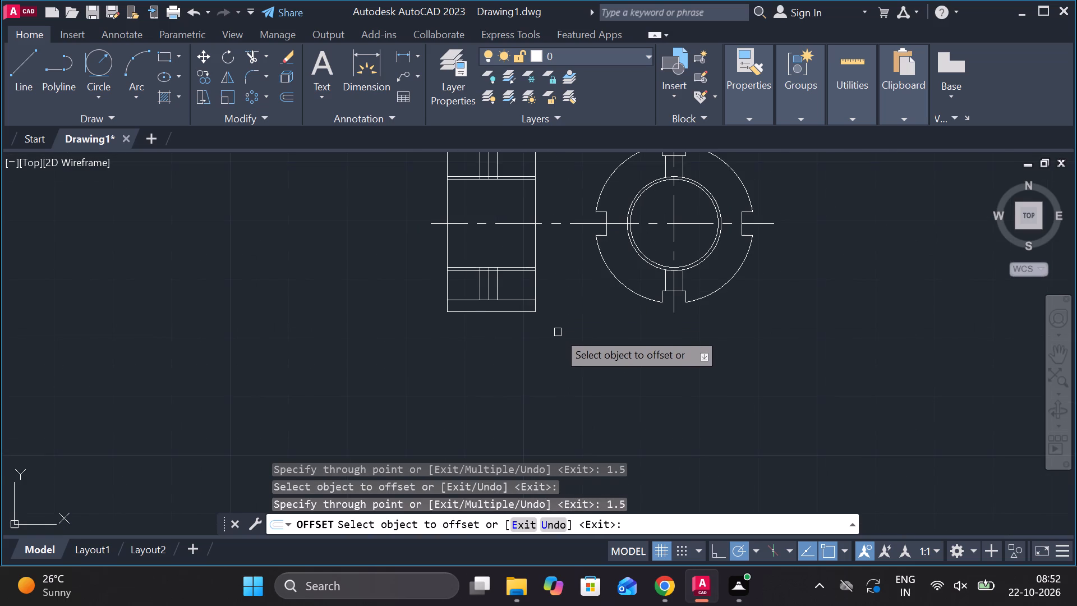
{"action": "middle_click_drag", "start_coordinate": [559, 324], "coordinate": [544, 376]}
{"action": "scroll", "coordinate": [489, 231], "scroll_direction": "up", "scroll_amount": 1}
{"action": "key", "text": "Escape"}
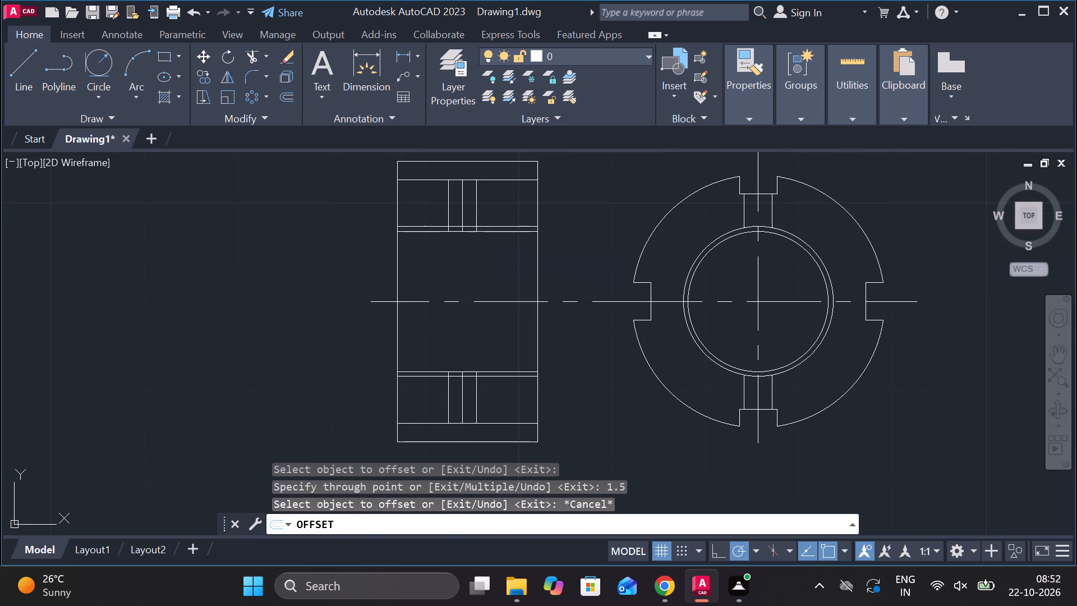
Change the four offset slot lines beside the upper and lower vertical lines to the DASHED linetype.
{"action": "scroll", "coordinate": [493, 256], "scroll_direction": "up", "scroll_amount": 1}
{"action": "left_click", "coordinate": [470, 183]}
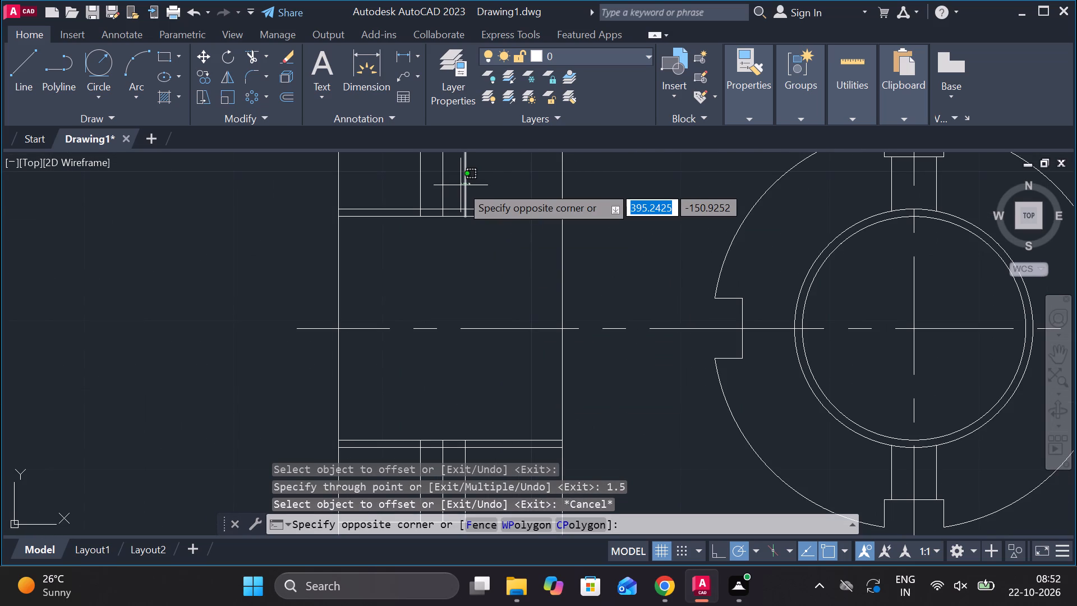
{"action": "left_click", "coordinate": [466, 184]}
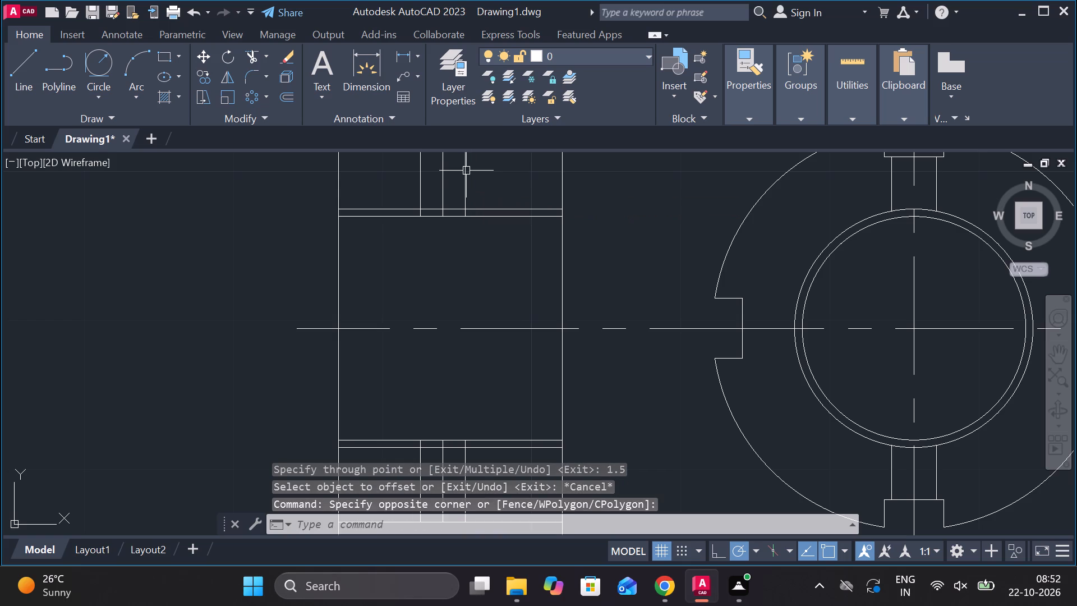
{"action": "left_click", "coordinate": [466, 172]}
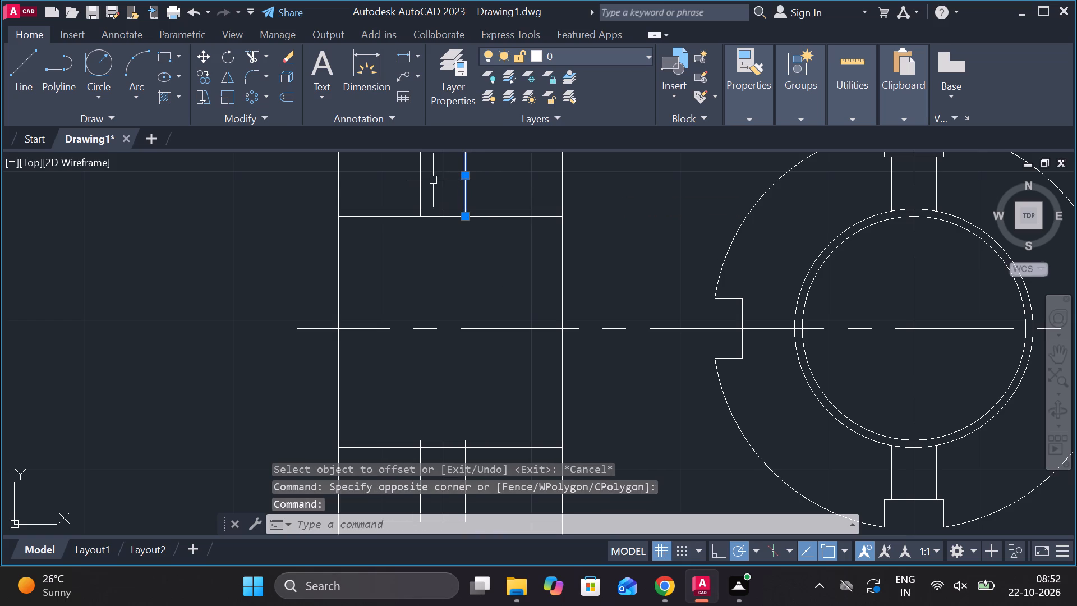
{"action": "left_click", "coordinate": [422, 176]}
{"action": "middle_click_drag", "start_coordinate": [442, 403], "coordinate": [483, 246]}
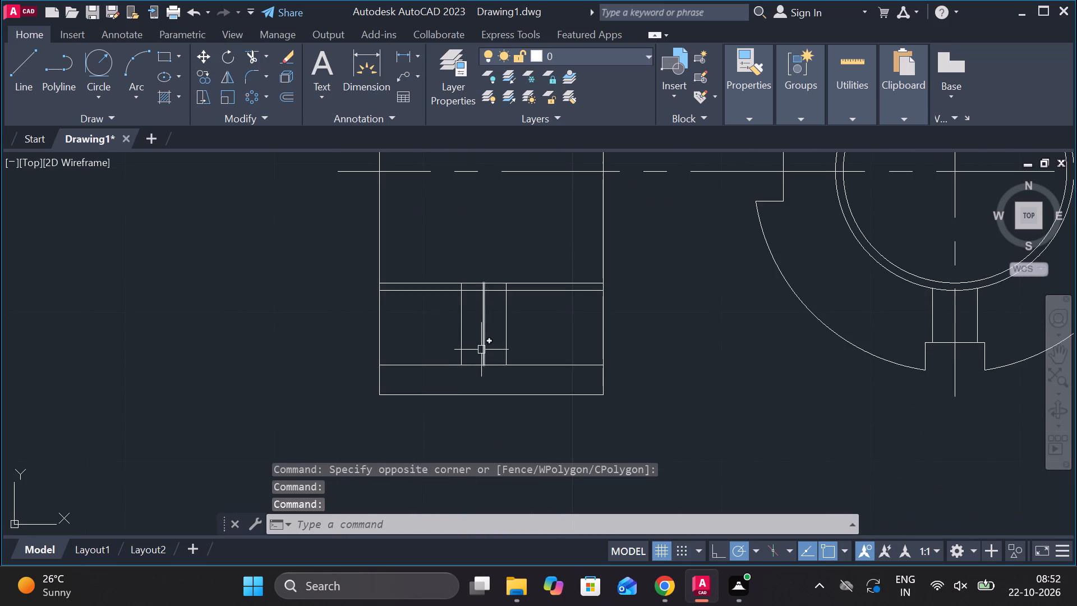
{"action": "left_click", "coordinate": [464, 329]}
{"action": "left_click", "coordinate": [505, 316]}
{"action": "left_click", "coordinate": [738, 116]}
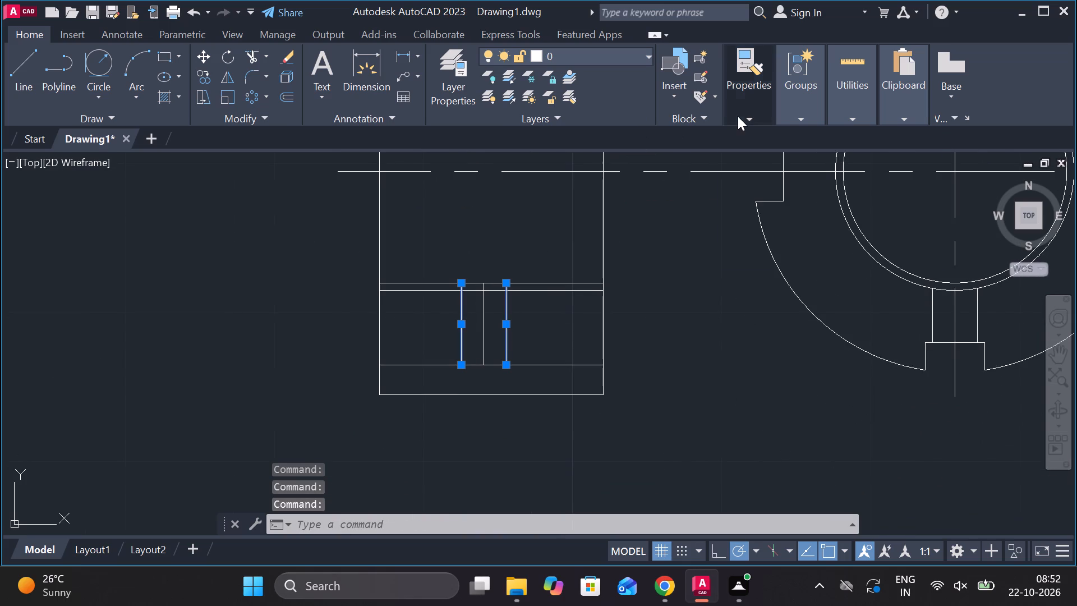
{"action": "left_click", "coordinate": [824, 166]}
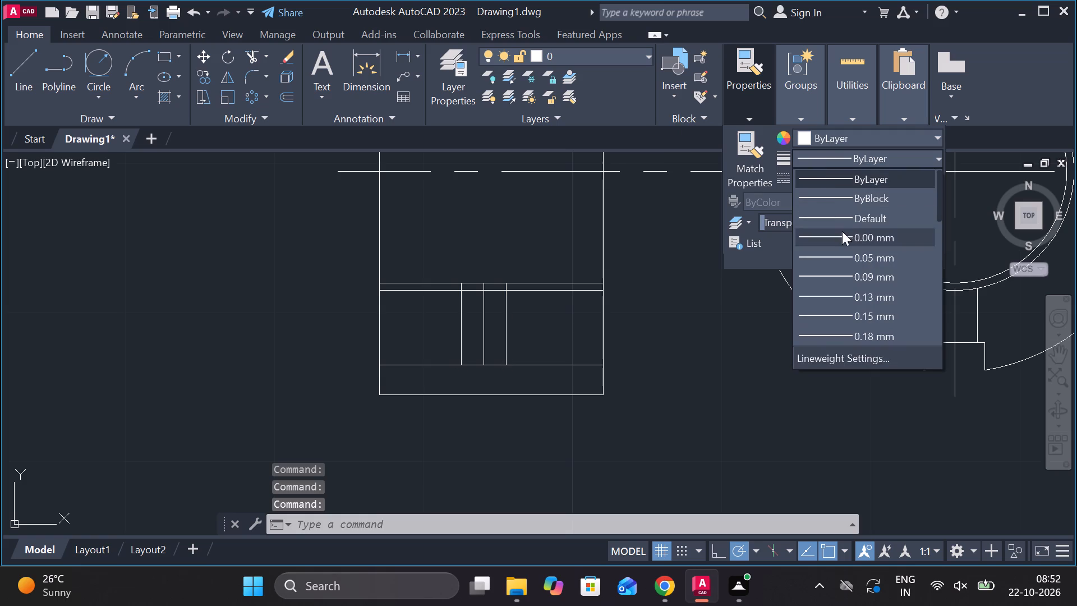
{"action": "left_click", "coordinate": [897, 157]}
{"action": "left_click", "coordinate": [883, 178]}
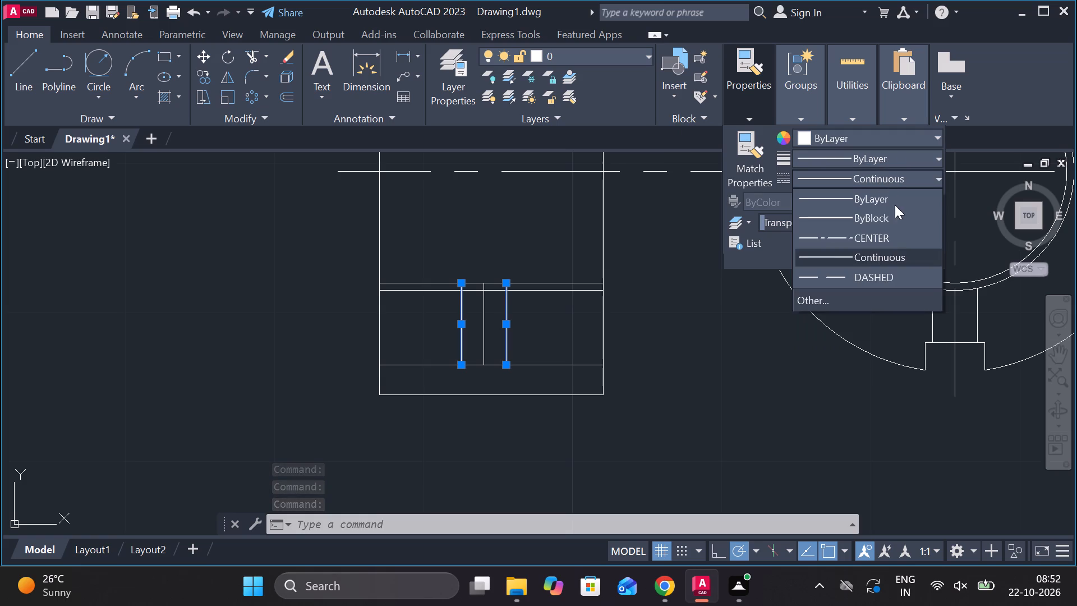
{"action": "left_click", "coordinate": [838, 271]}
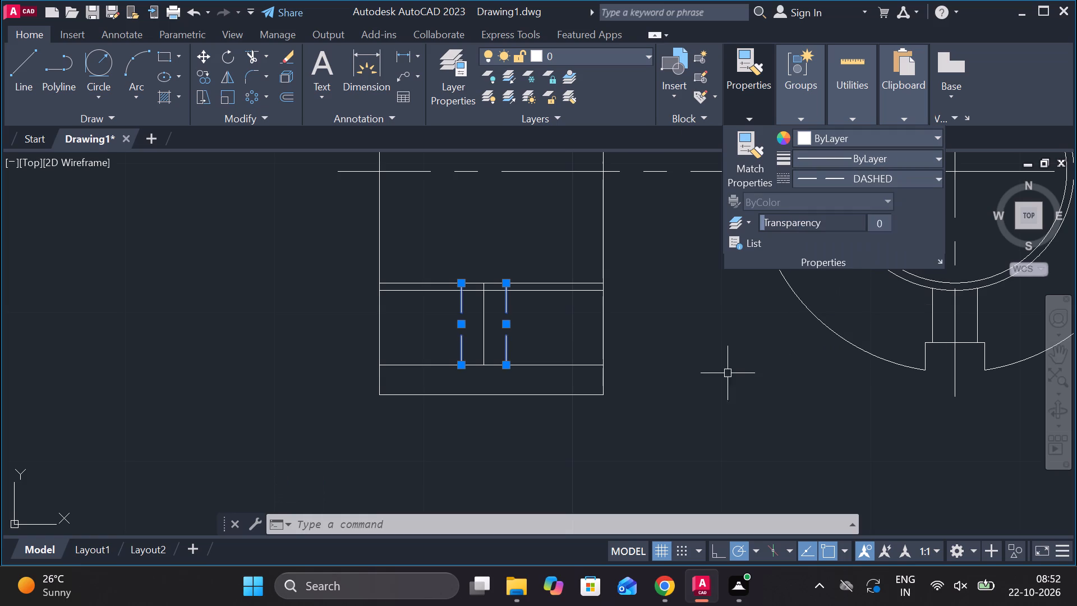
{"action": "key", "text": "Escape"}
Trim the four dashed lines where they cross the narrow gaps between the paired bore lines, above and below the centreline.
{"action": "scroll", "coordinate": [694, 373], "scroll_direction": "down", "scroll_amount": 2}
{"action": "middle_click_drag", "start_coordinate": [694, 373], "coordinate": [546, 394]}
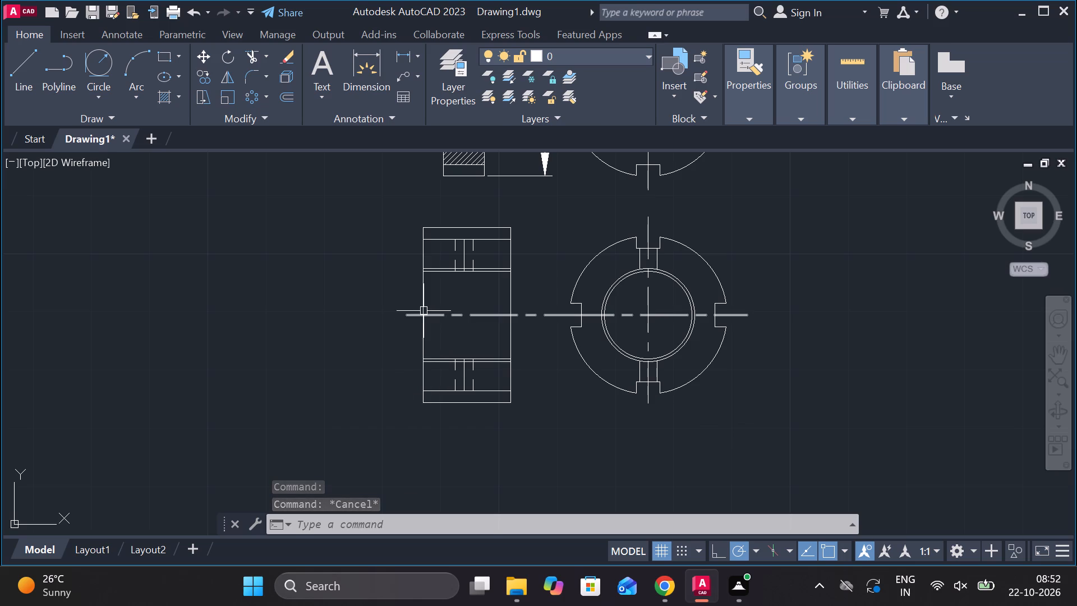
{"action": "scroll", "coordinate": [445, 357], "scroll_direction": "up", "scroll_amount": 1}
{"action": "scroll", "coordinate": [471, 250], "scroll_direction": "up", "scroll_amount": 2}
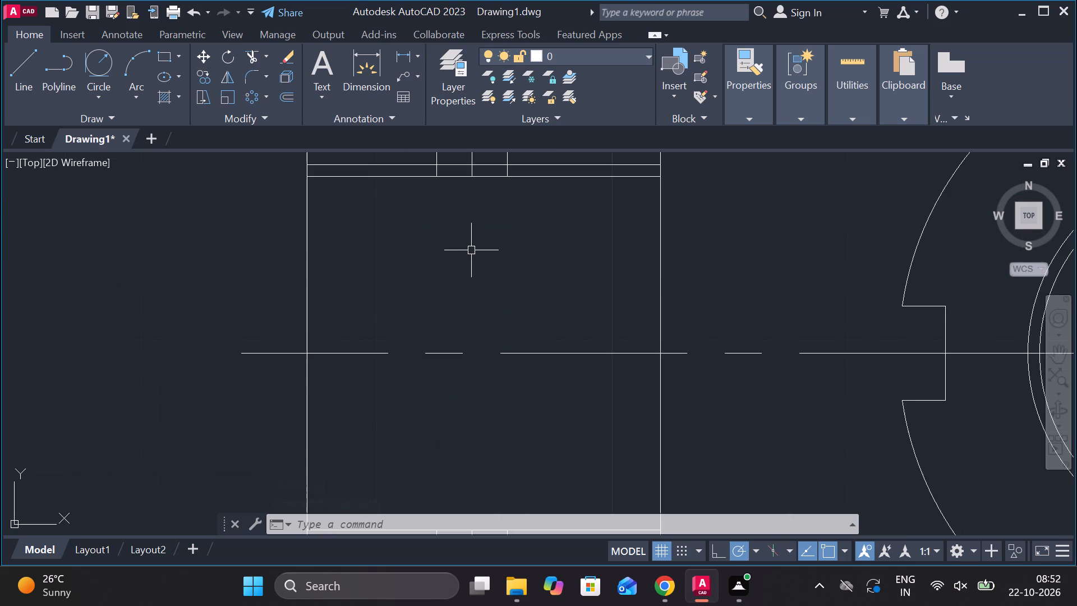
{"action": "scroll", "coordinate": [471, 250], "scroll_direction": "up", "scroll_amount": 1}
{"action": "middle_click_drag", "start_coordinate": [476, 250], "coordinate": [494, 354]}
{"action": "type", "text": "TR"}
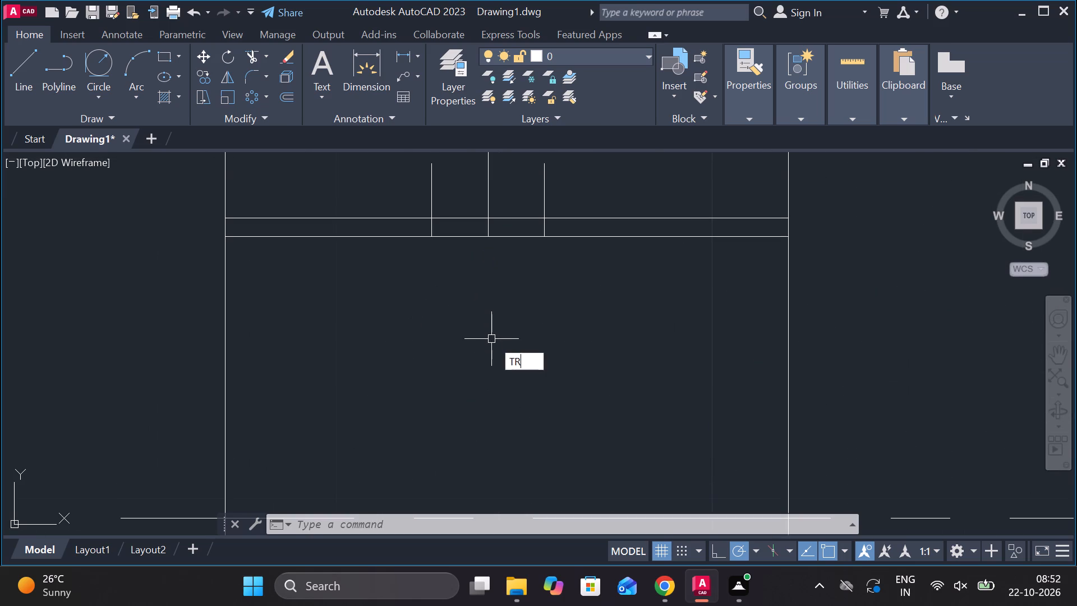
{"action": "key", "text": "space"}
{"action": "left_click", "coordinate": [432, 225]}
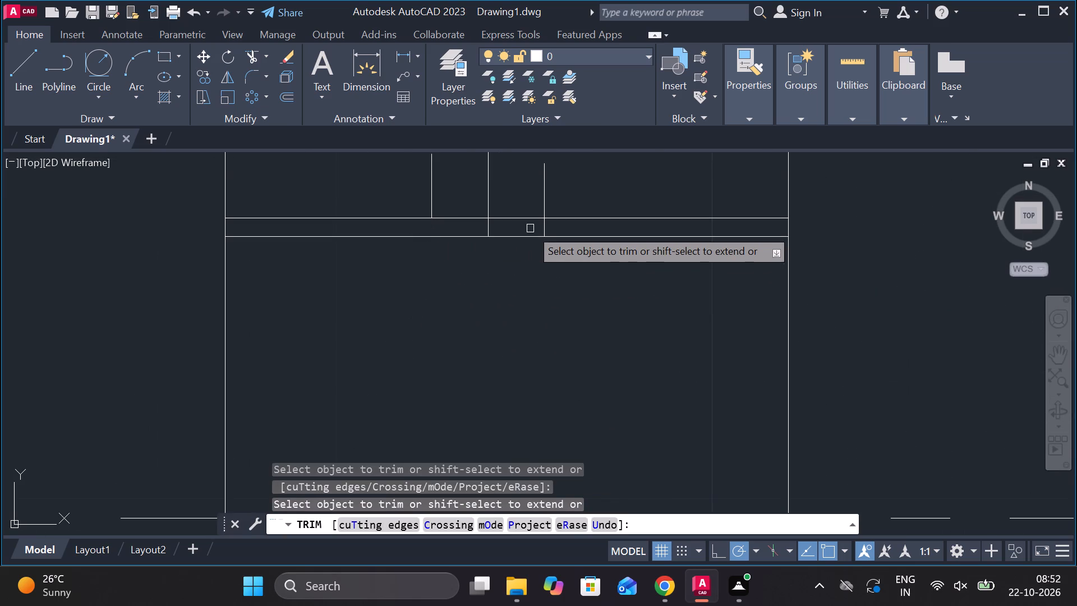
{"action": "left_click", "coordinate": [545, 223]}
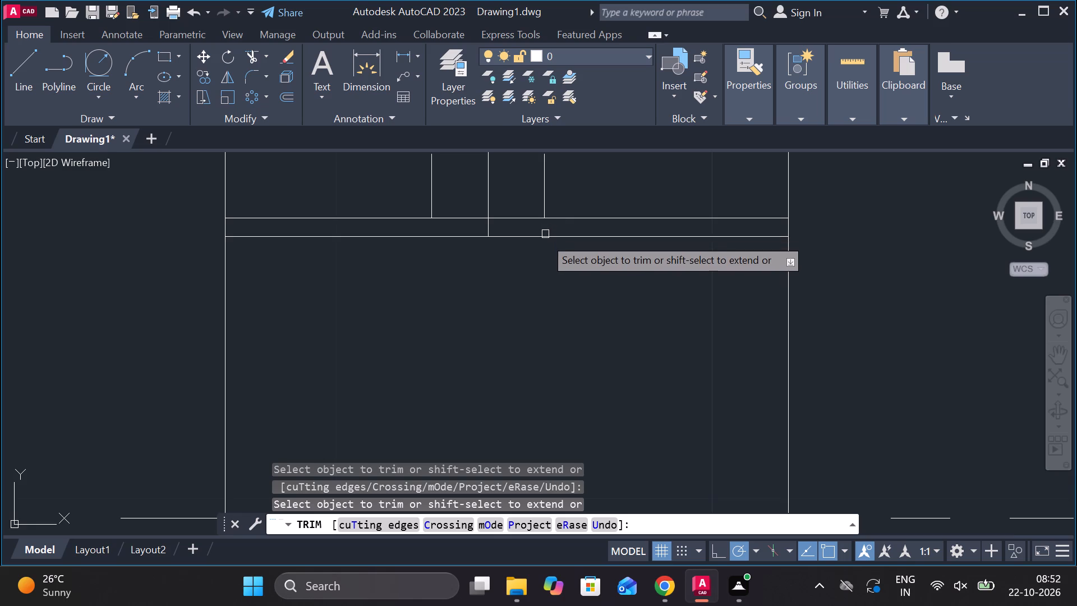
{"action": "scroll", "coordinate": [554, 296], "scroll_direction": "down", "scroll_amount": 2}
{"action": "middle_click_drag", "start_coordinate": [602, 342], "coordinate": [609, 164]}
{"action": "scroll", "coordinate": [528, 322], "scroll_direction": "up", "scroll_amount": 2}
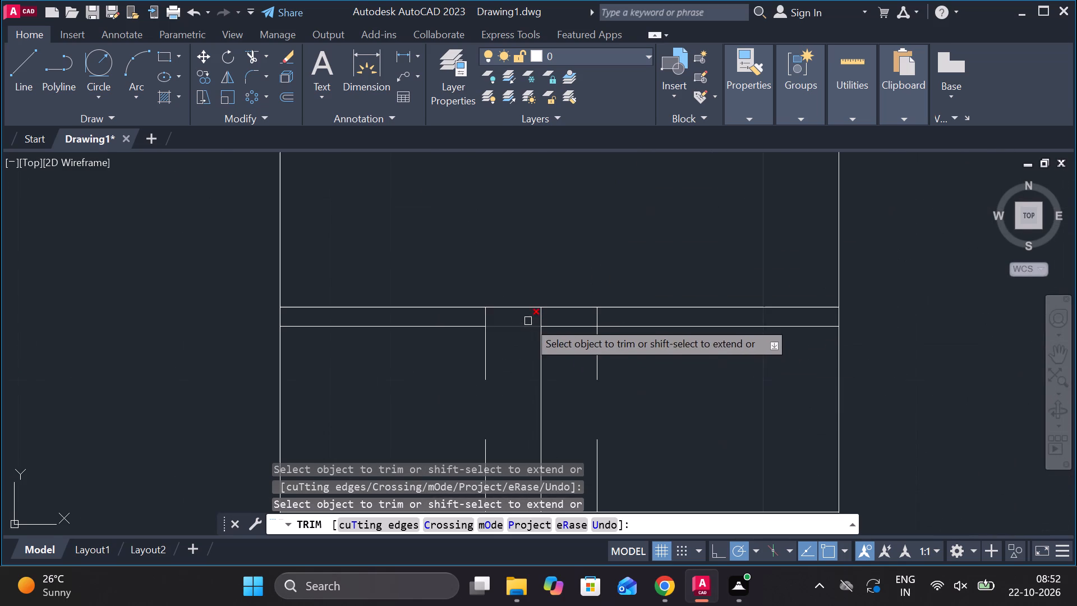
{"action": "left_click", "coordinate": [487, 319]}
{"action": "left_click", "coordinate": [596, 319]}
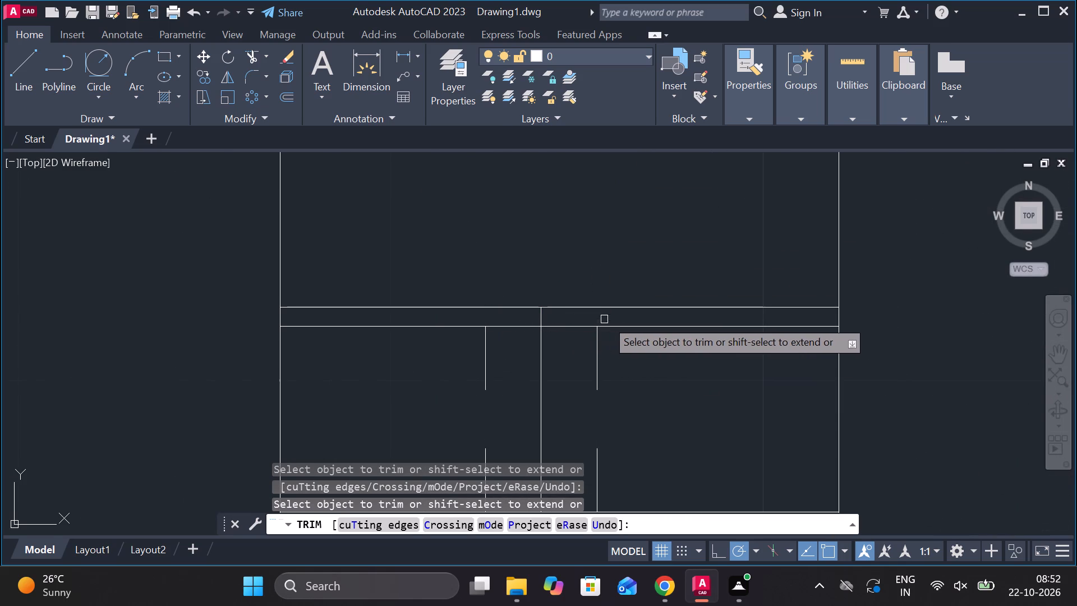
Trim the lower and upper middle vertical lines out of the narrow gaps between the paired bore lines.
{"action": "scroll", "coordinate": [610, 319], "scroll_direction": "down", "scroll_amount": 2}
{"action": "scroll", "coordinate": [596, 318], "scroll_direction": "up", "scroll_amount": 2}
{"action": "left_click", "coordinate": [561, 325]}
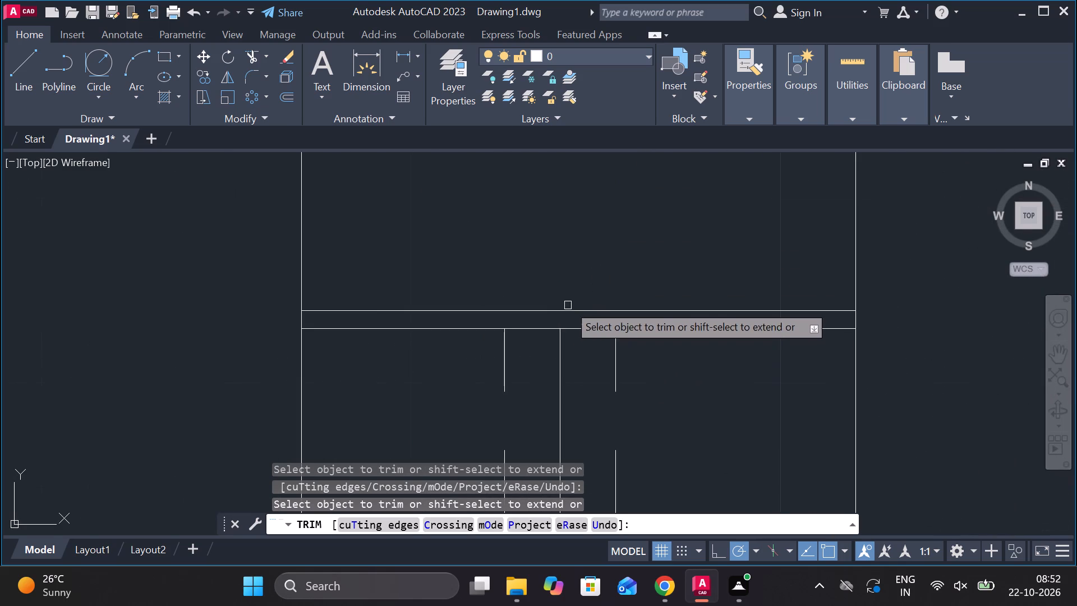
{"action": "scroll", "coordinate": [568, 301], "scroll_direction": "down", "scroll_amount": 3}
{"action": "middle_click_drag", "start_coordinate": [568, 205], "coordinate": [588, 262]}
{"action": "scroll", "coordinate": [572, 208], "scroll_direction": "up", "scroll_amount": 3}
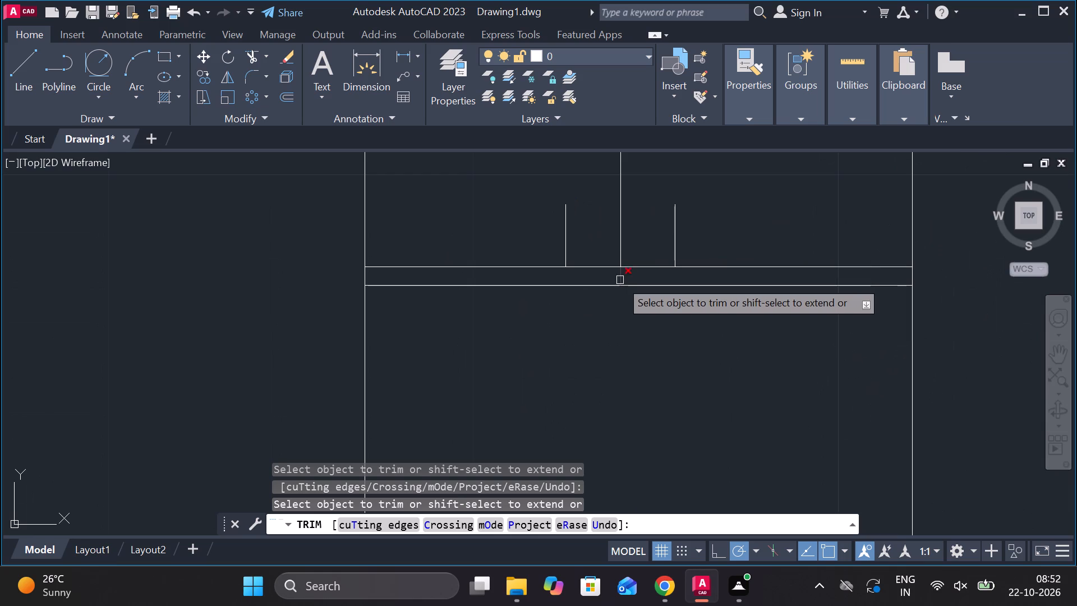
{"action": "left_click", "coordinate": [620, 281]}
{"action": "scroll", "coordinate": [637, 280], "scroll_direction": "down", "scroll_amount": 3}
{"action": "key", "text": "Escape"}
{"action": "middle_click_drag", "start_coordinate": [728, 389], "coordinate": [611, 284]}
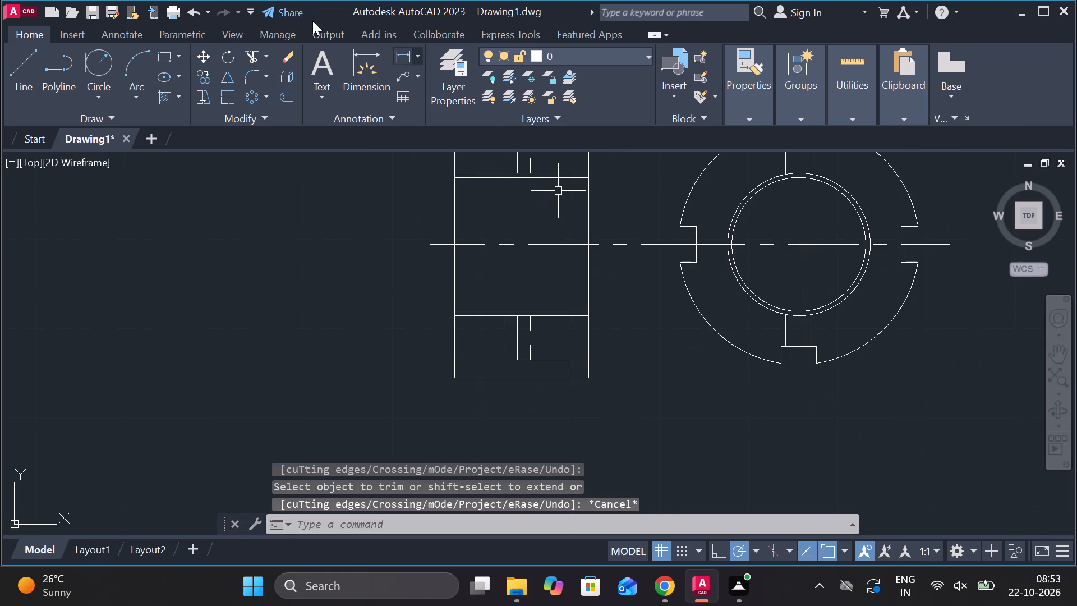
Hatch the four side-view regions outside the dashed slot lines, two upper and two lower, with the ANSI31 pattern at scale 0.2.
{"action": "left_click", "coordinate": [160, 95]}
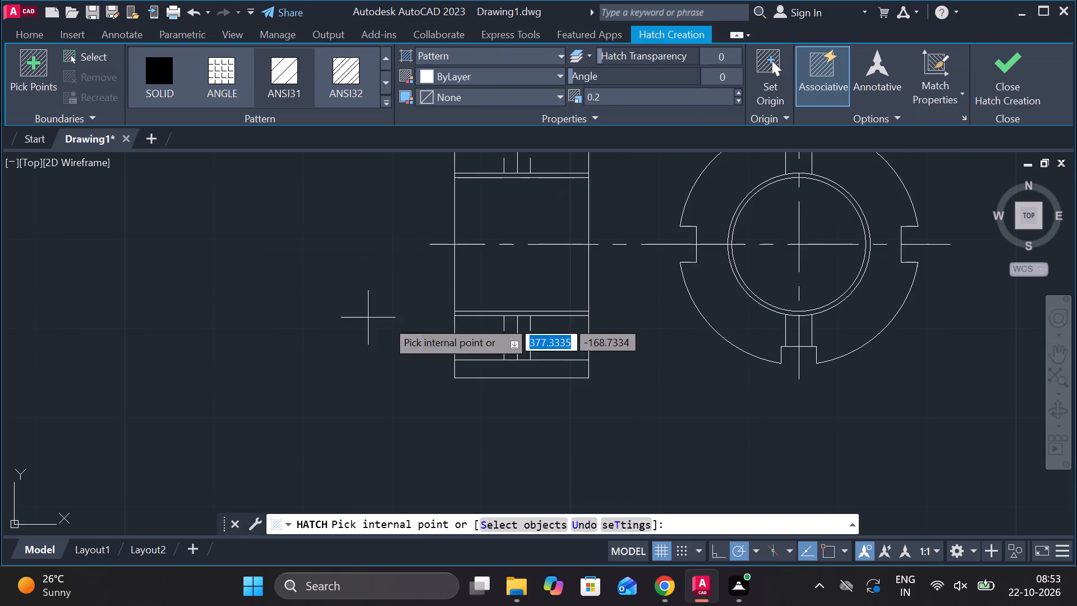
{"action": "left_click", "coordinate": [476, 354]}
{"action": "left_click", "coordinate": [544, 345]}
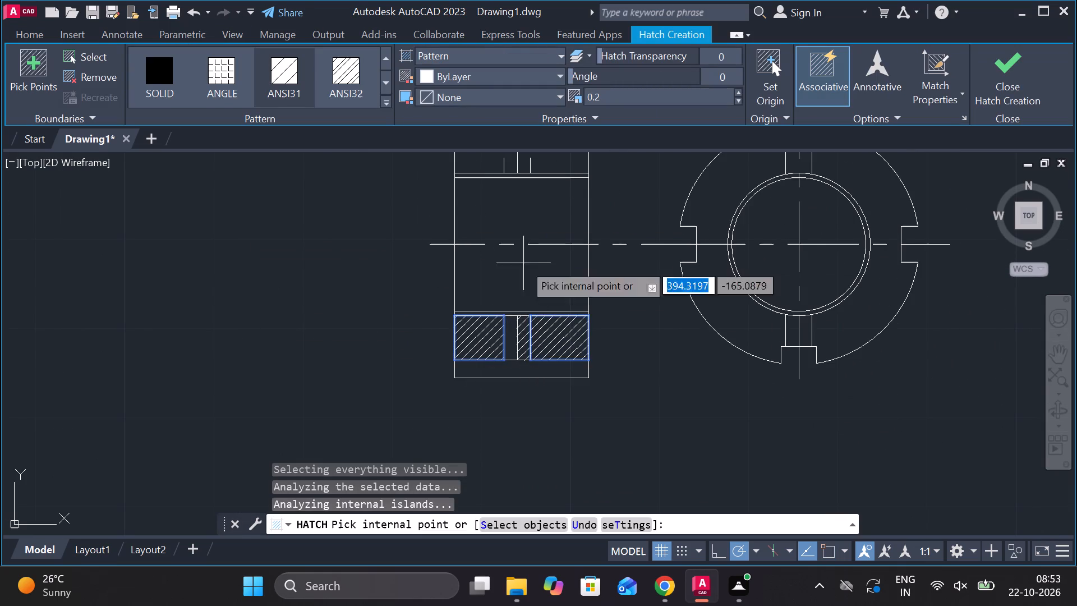
{"action": "middle_click_drag", "start_coordinate": [537, 235], "coordinate": [521, 329]}
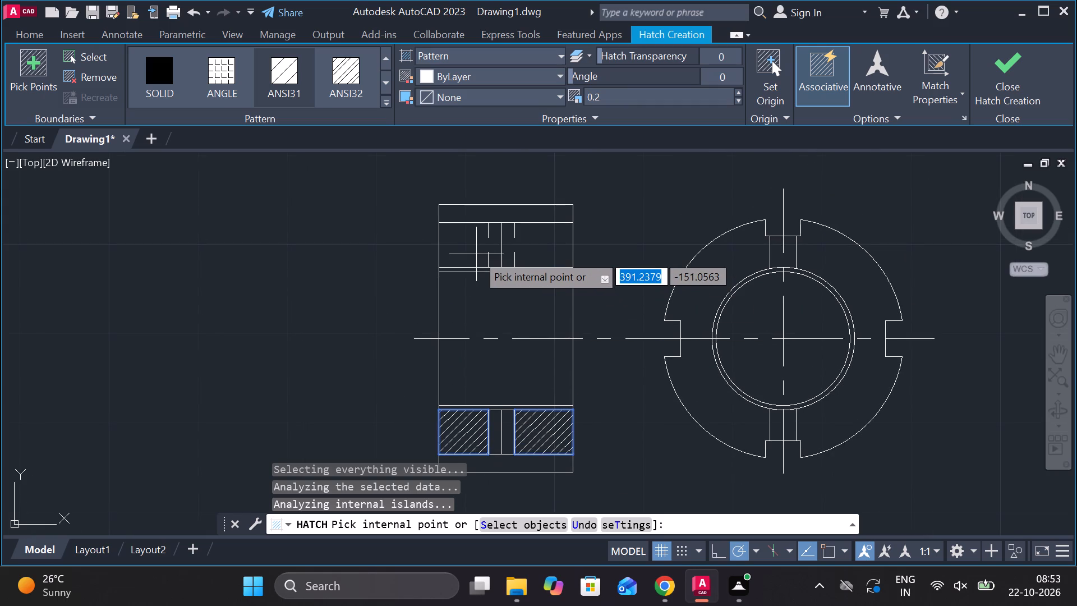
{"action": "left_click", "coordinate": [476, 249]}
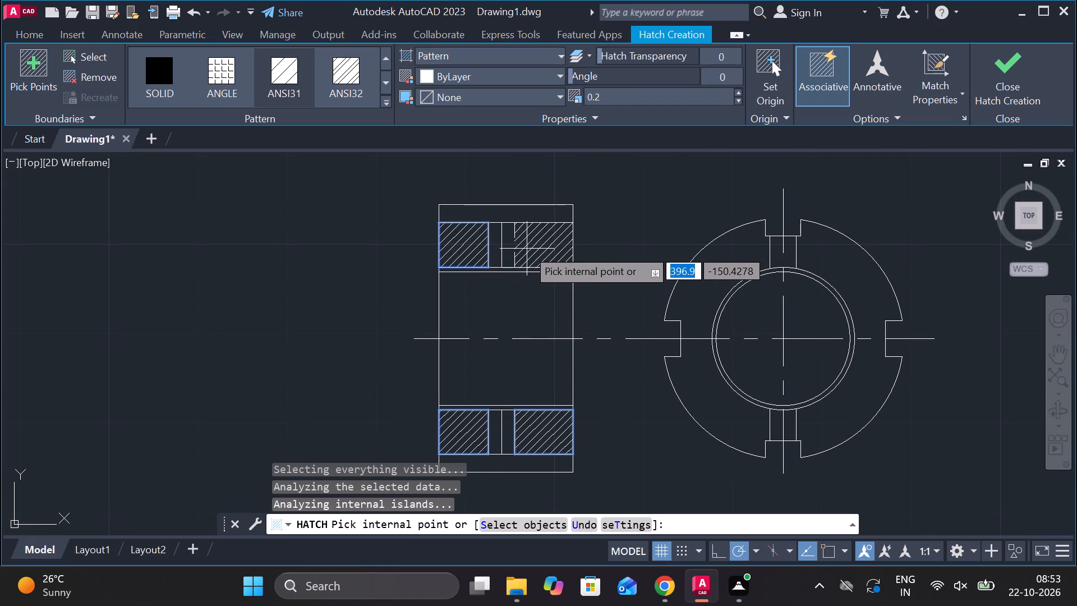
{"action": "left_click", "coordinate": [527, 249]}
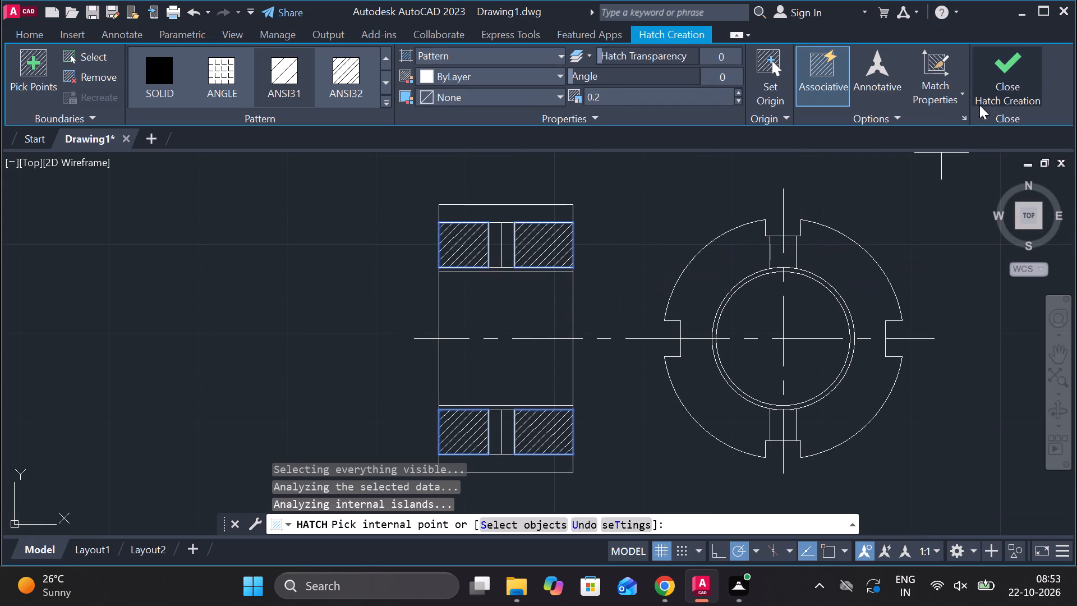
{"action": "left_click", "coordinate": [988, 84]}
{"action": "scroll", "coordinate": [866, 253], "scroll_direction": "down", "scroll_amount": 2}
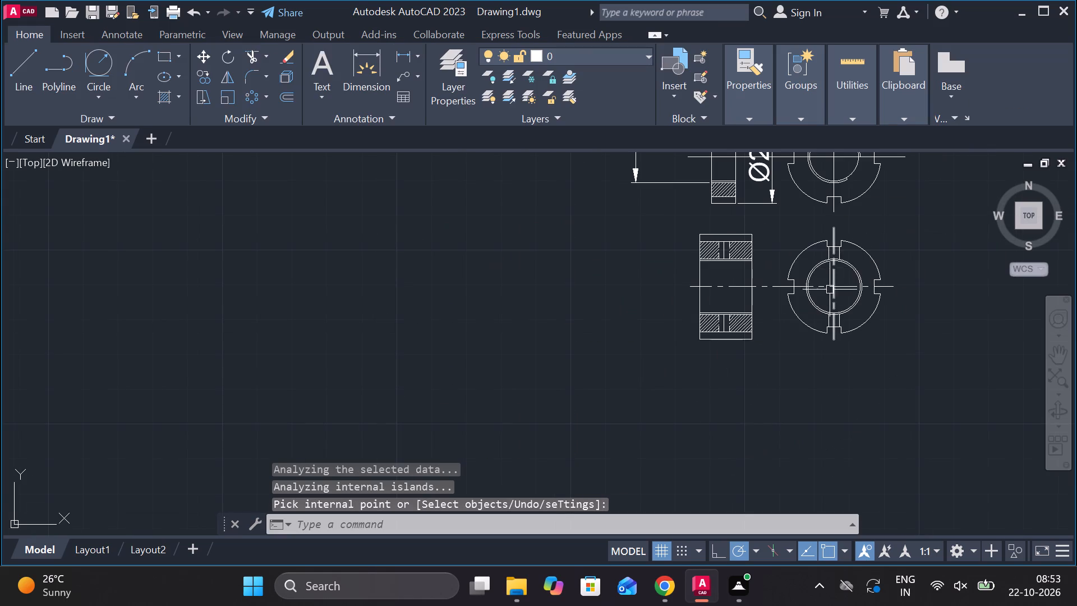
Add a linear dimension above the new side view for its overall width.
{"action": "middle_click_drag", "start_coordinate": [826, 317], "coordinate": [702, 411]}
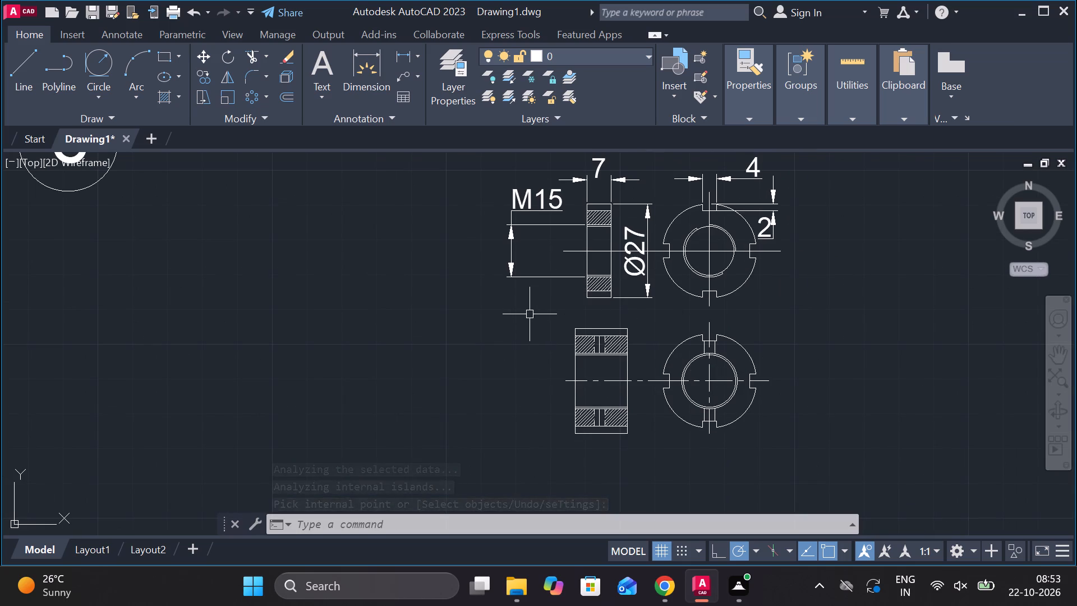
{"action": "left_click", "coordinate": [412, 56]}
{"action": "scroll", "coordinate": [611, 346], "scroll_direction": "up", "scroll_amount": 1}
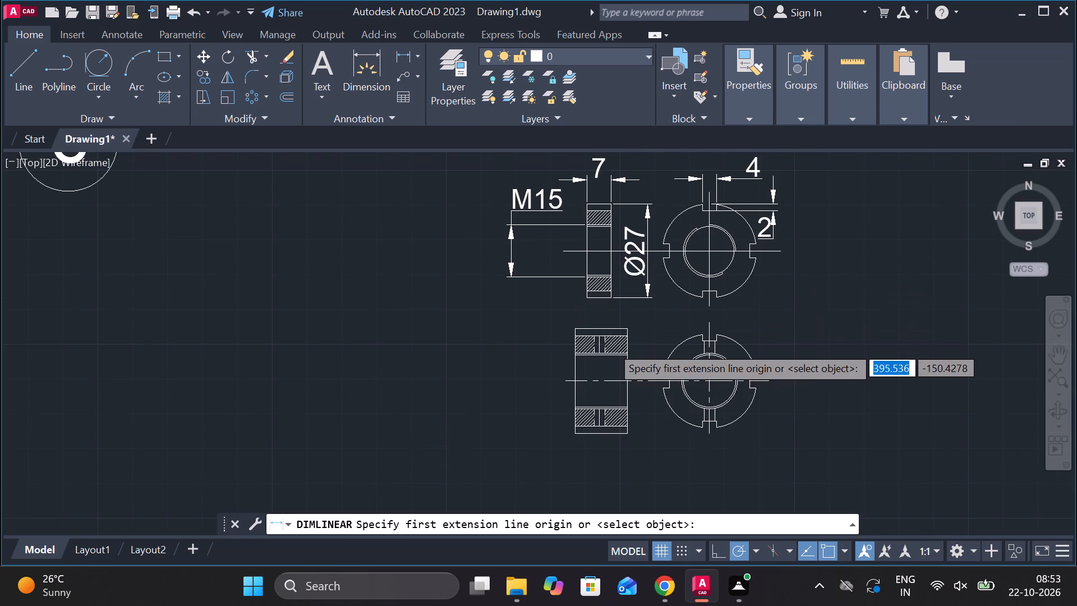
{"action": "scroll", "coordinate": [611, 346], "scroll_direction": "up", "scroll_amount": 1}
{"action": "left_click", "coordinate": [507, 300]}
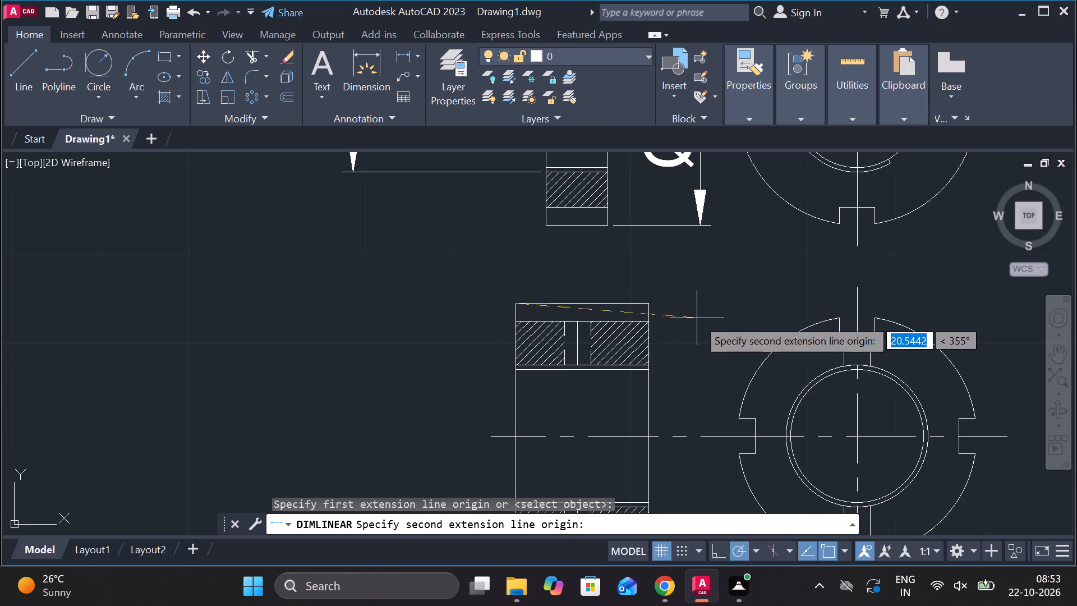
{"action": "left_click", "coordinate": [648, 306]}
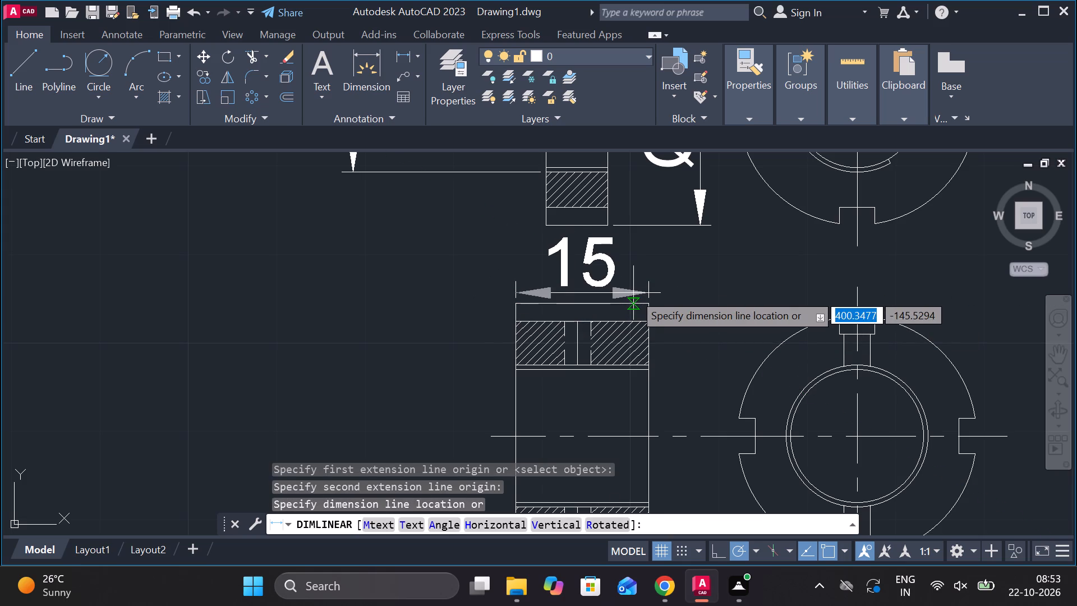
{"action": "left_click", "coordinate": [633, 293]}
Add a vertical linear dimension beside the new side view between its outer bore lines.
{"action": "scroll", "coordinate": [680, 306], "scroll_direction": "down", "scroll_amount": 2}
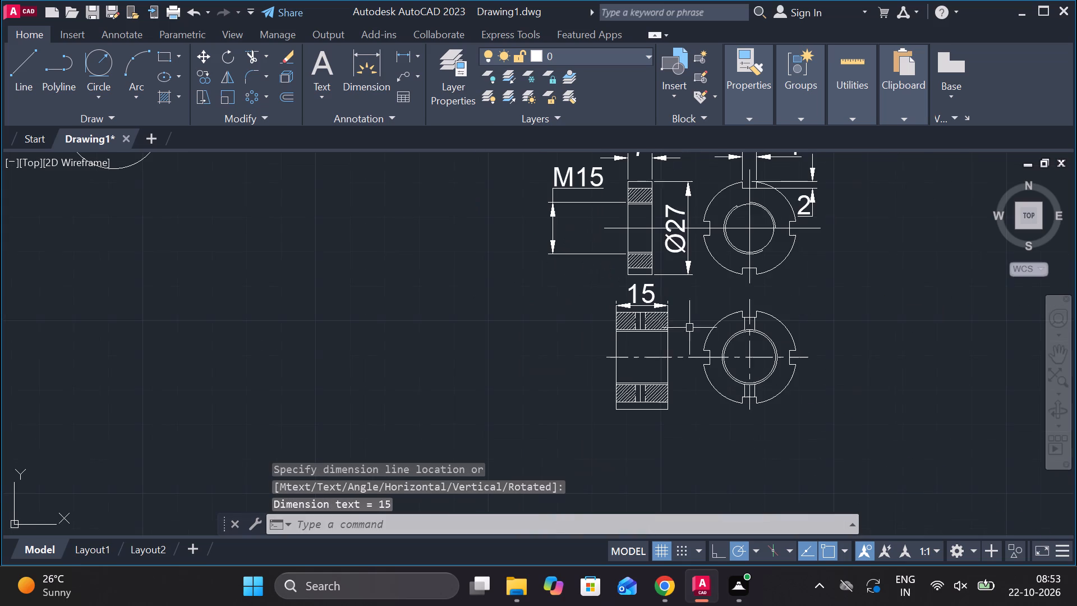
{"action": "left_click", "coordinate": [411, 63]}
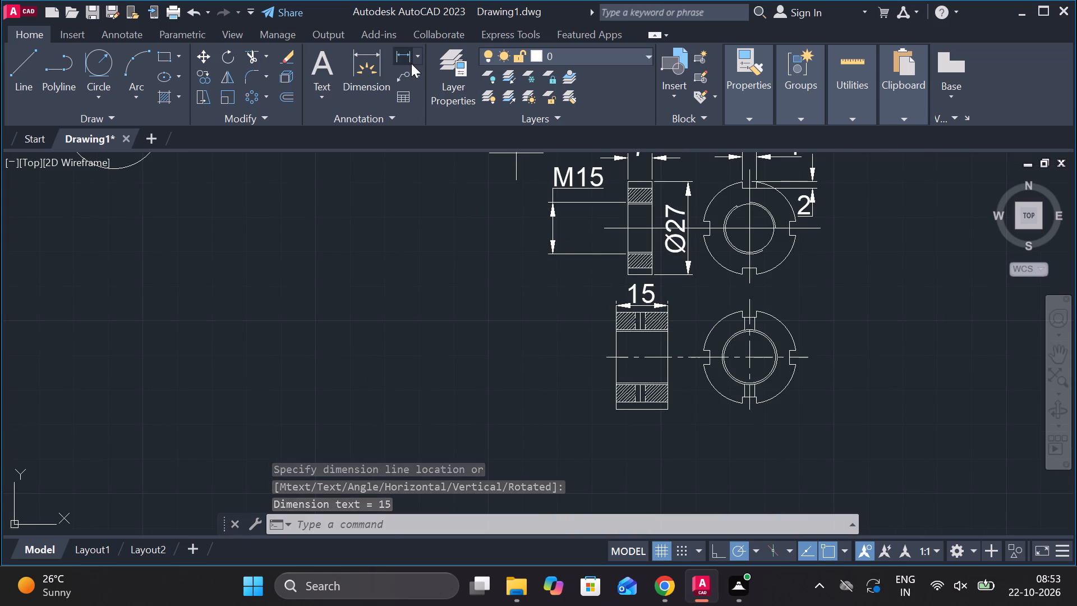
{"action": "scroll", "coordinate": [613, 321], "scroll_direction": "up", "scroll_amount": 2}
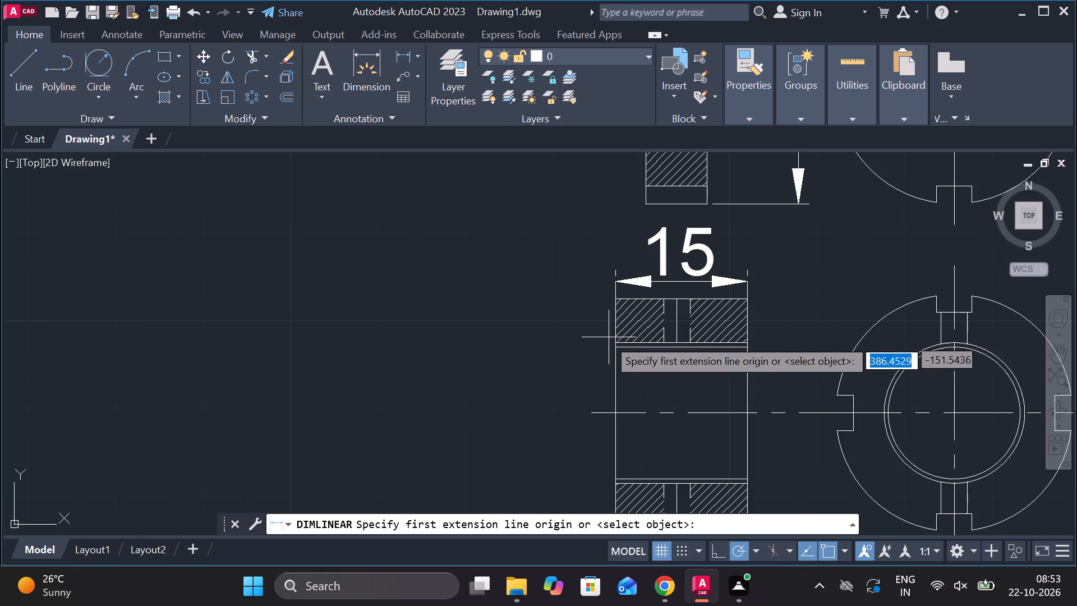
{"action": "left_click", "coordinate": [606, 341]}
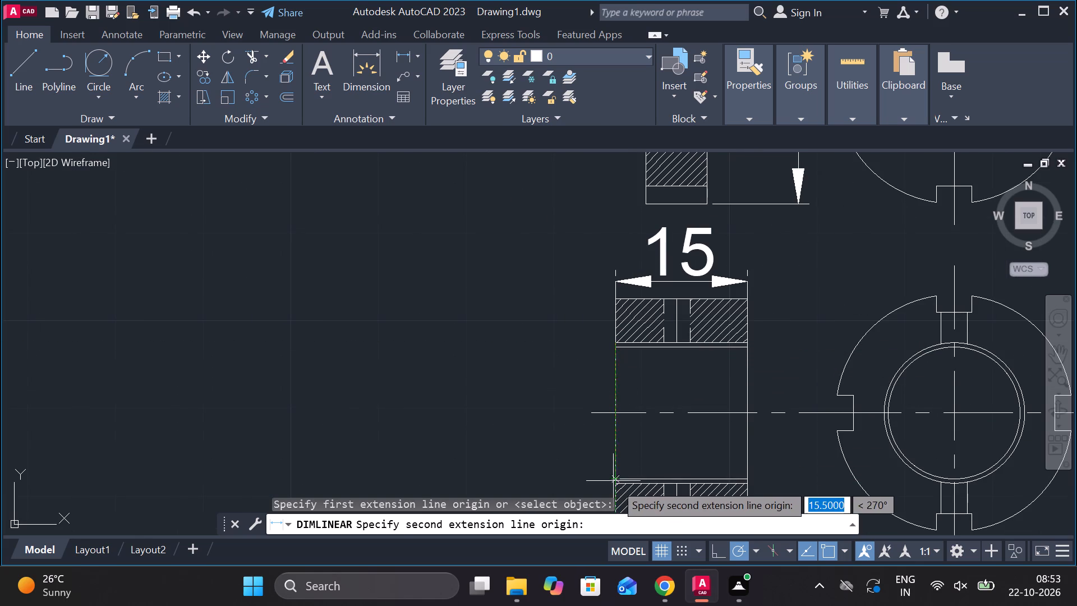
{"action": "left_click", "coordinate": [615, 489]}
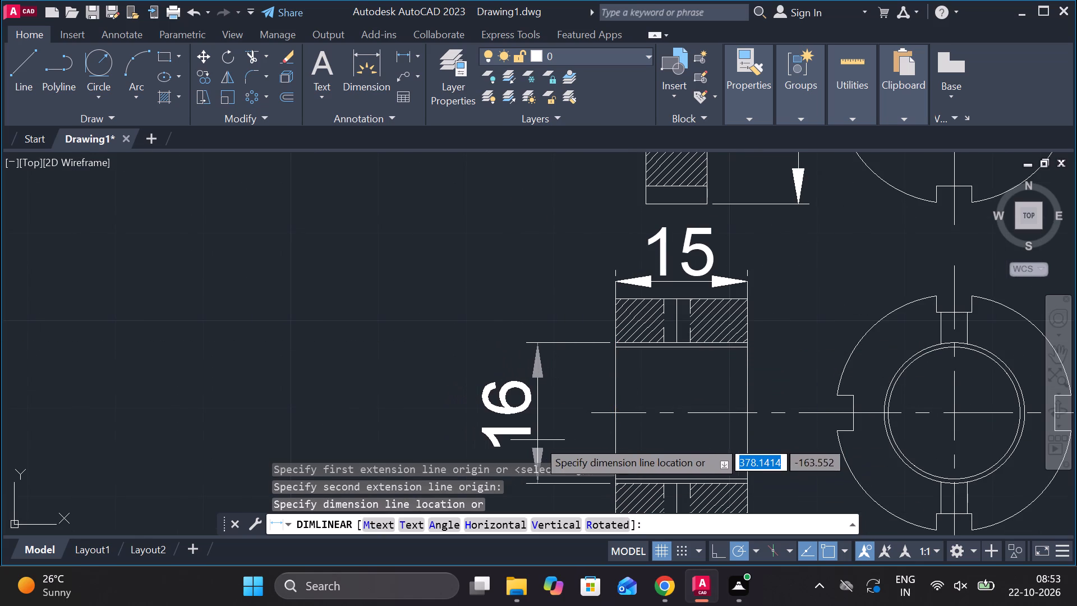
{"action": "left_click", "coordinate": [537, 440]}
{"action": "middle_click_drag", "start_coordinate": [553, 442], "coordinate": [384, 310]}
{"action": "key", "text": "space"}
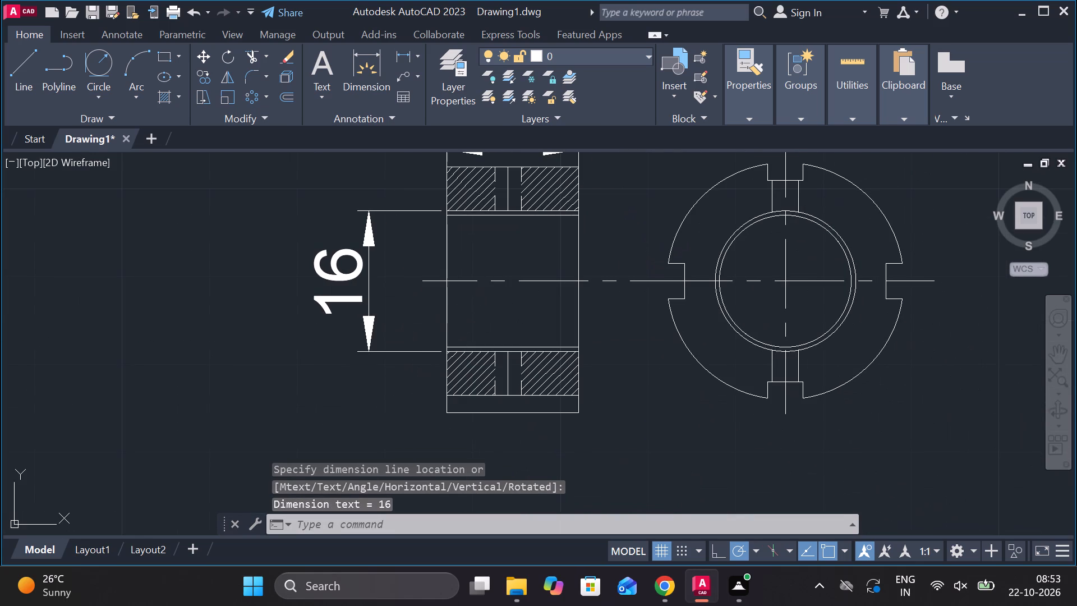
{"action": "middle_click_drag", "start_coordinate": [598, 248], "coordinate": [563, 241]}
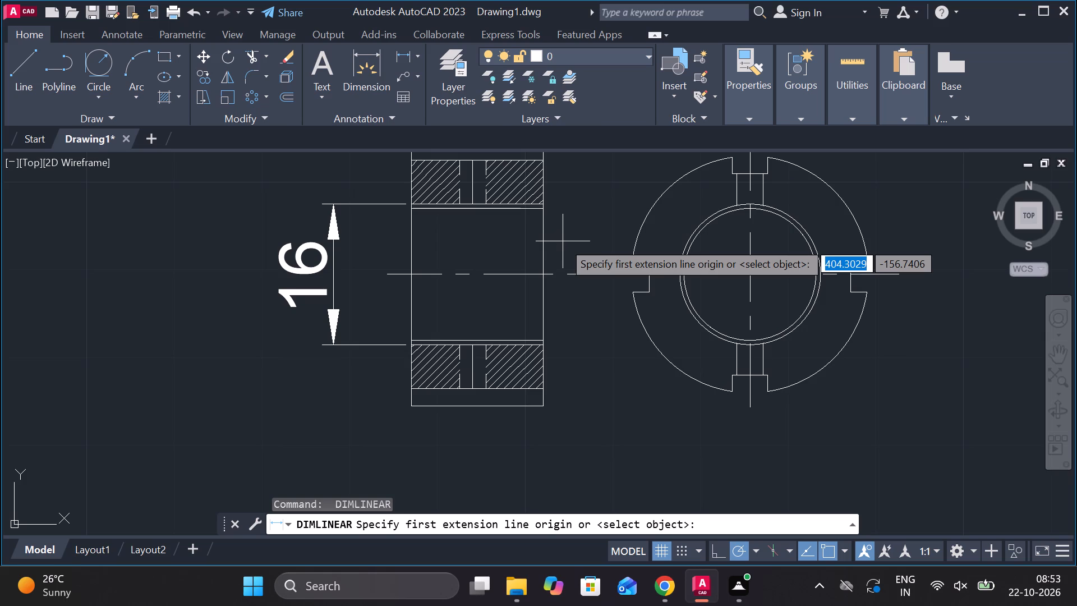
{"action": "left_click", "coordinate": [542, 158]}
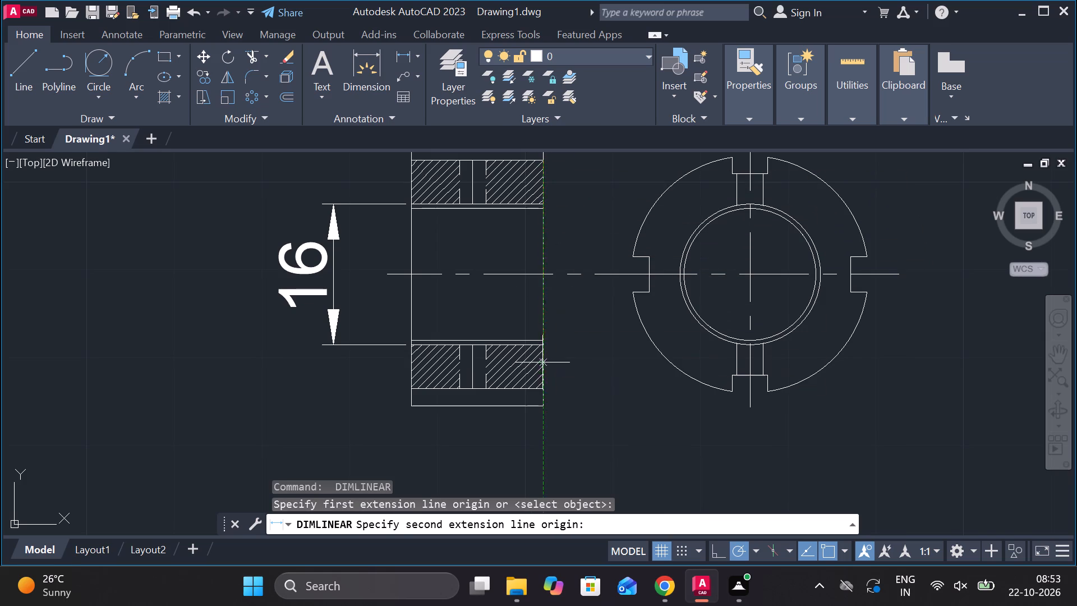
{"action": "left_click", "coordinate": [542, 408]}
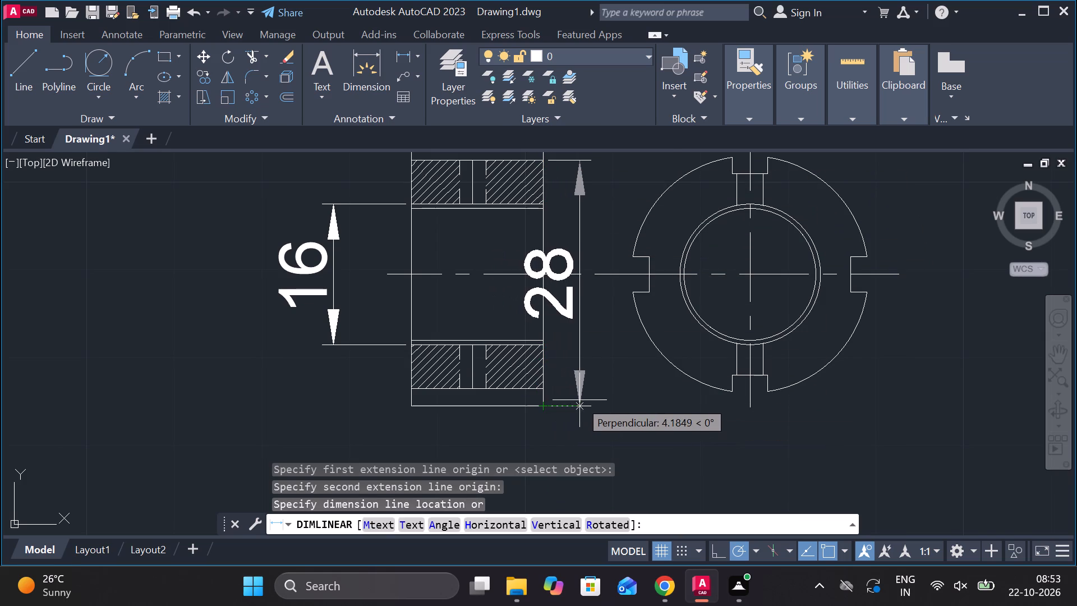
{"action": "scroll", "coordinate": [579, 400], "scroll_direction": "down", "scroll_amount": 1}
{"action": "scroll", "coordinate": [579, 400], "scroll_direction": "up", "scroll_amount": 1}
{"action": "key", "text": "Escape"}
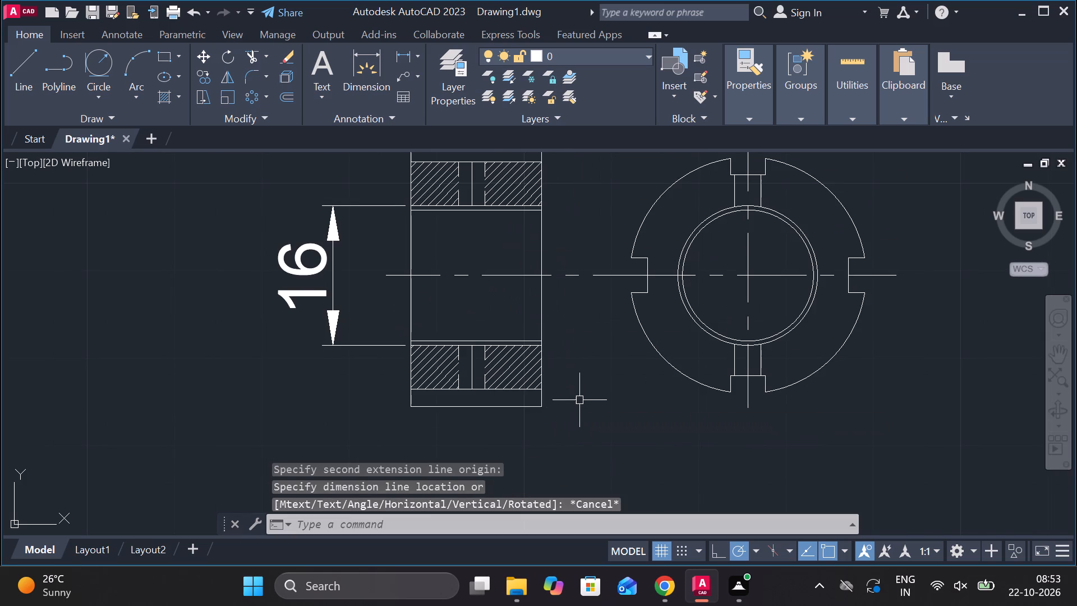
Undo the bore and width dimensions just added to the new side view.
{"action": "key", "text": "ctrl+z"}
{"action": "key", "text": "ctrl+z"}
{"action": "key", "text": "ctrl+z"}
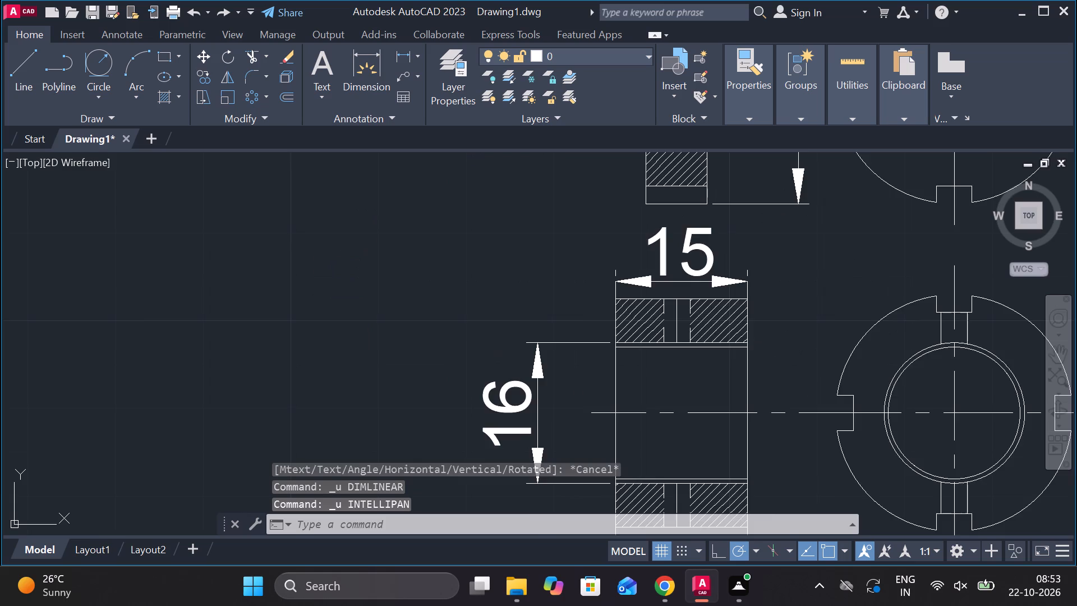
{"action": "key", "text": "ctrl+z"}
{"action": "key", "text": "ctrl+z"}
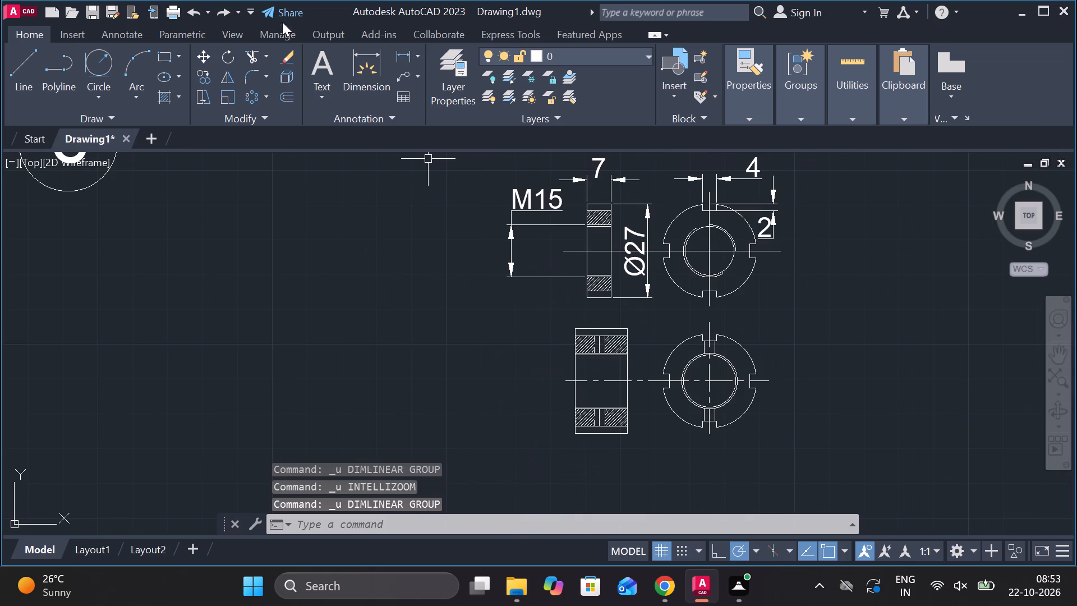
Move the new part's side view and notched view from below the dimensioned M15 part to the space beside it.
{"action": "left_click", "coordinate": [502, 305]}
{"action": "left_click", "coordinate": [793, 479]}
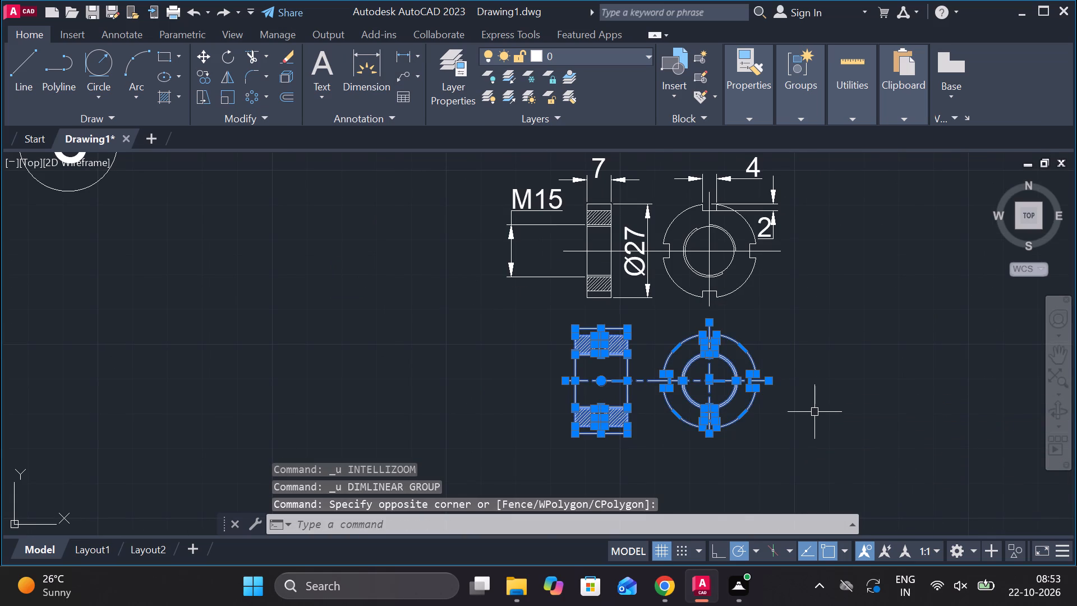
{"action": "key", "text": "m"}
{"action": "key", "text": "Return"}
{"action": "left_click", "coordinate": [816, 412]}
{"action": "middle_click_drag", "start_coordinate": [880, 395], "coordinate": [663, 426]}
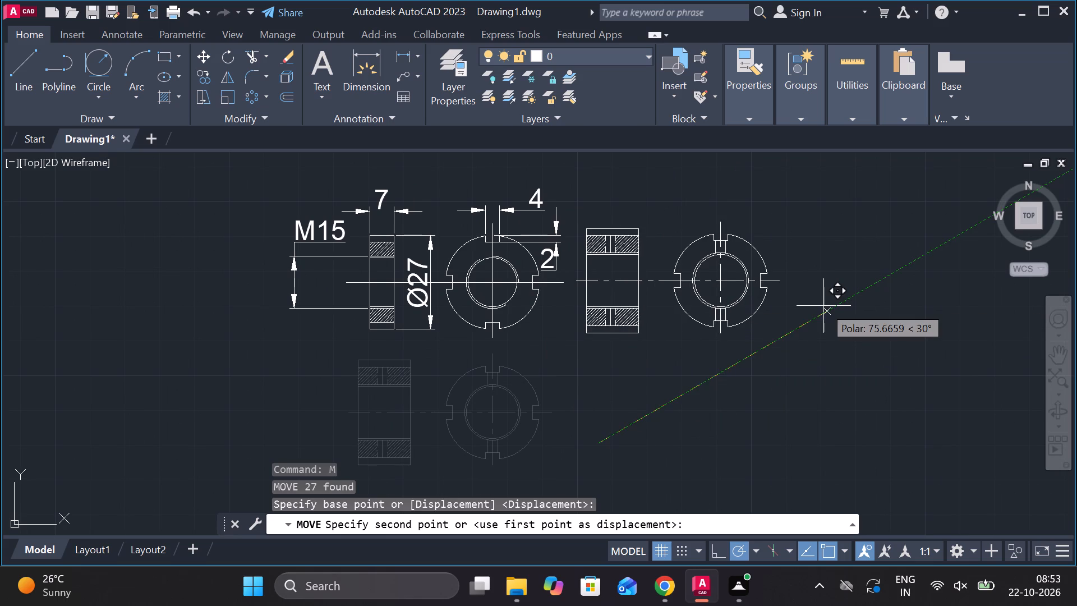
{"action": "left_click", "coordinate": [855, 312]}
{"action": "key", "text": "Escape"}
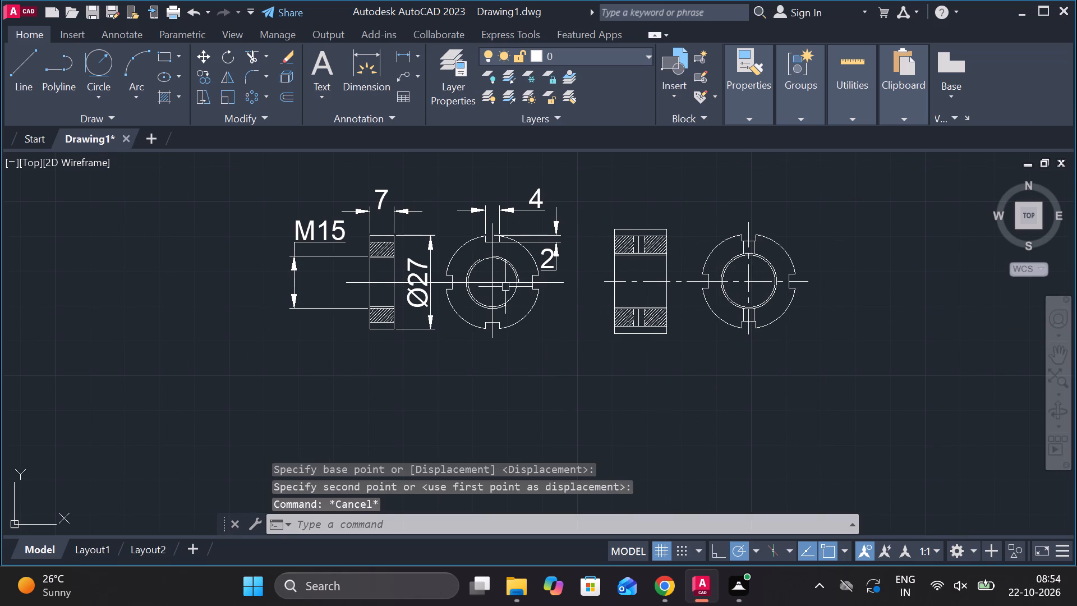
Change the horizontal and vertical centrelines of the M15 part to the CENTER linetype.
{"action": "left_click", "coordinate": [503, 284]}
{"action": "left_click", "coordinate": [490, 270]}
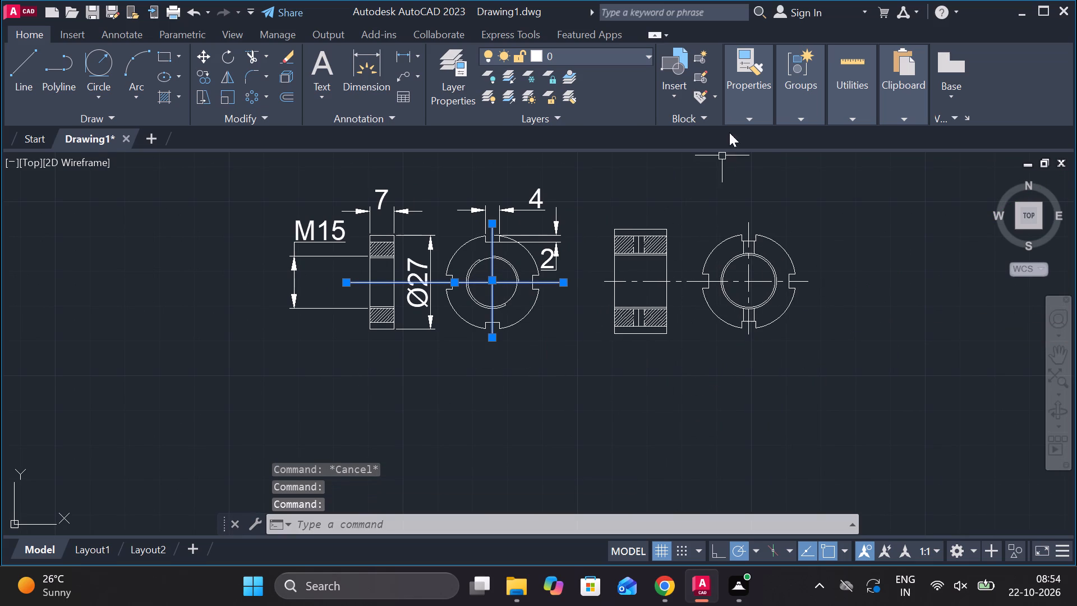
{"action": "left_click", "coordinate": [742, 120]}
{"action": "left_click", "coordinate": [824, 172]}
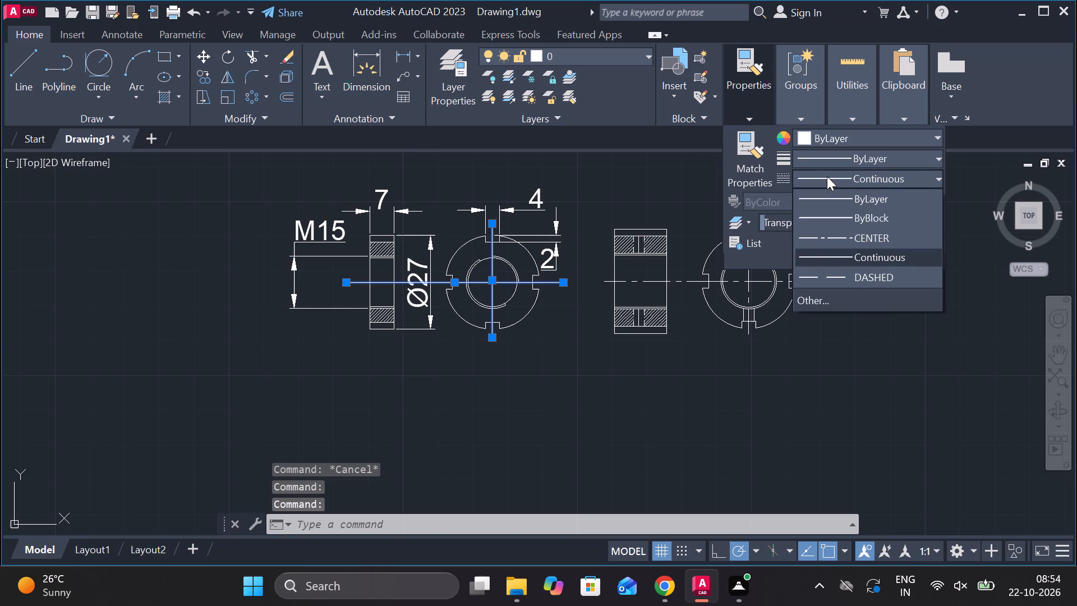
{"action": "left_click", "coordinate": [837, 232]}
{"action": "key", "text": "Escape"}
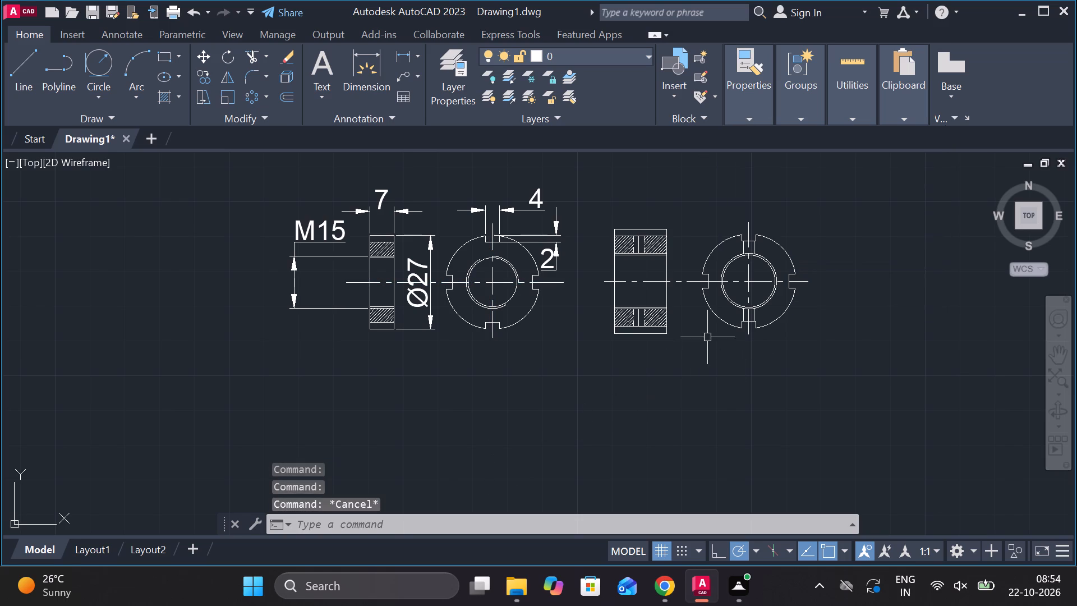
Add a vertical linear dimension for the new side view's overall height, placed between its two views.
{"action": "left_click", "coordinate": [397, 64]}
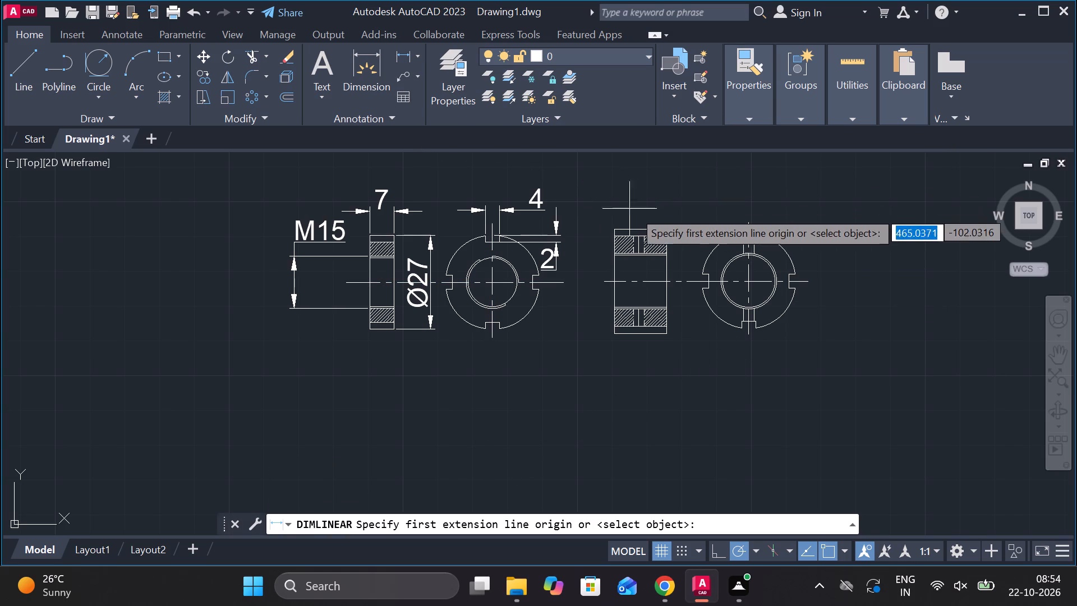
{"action": "left_click", "coordinate": [661, 223]}
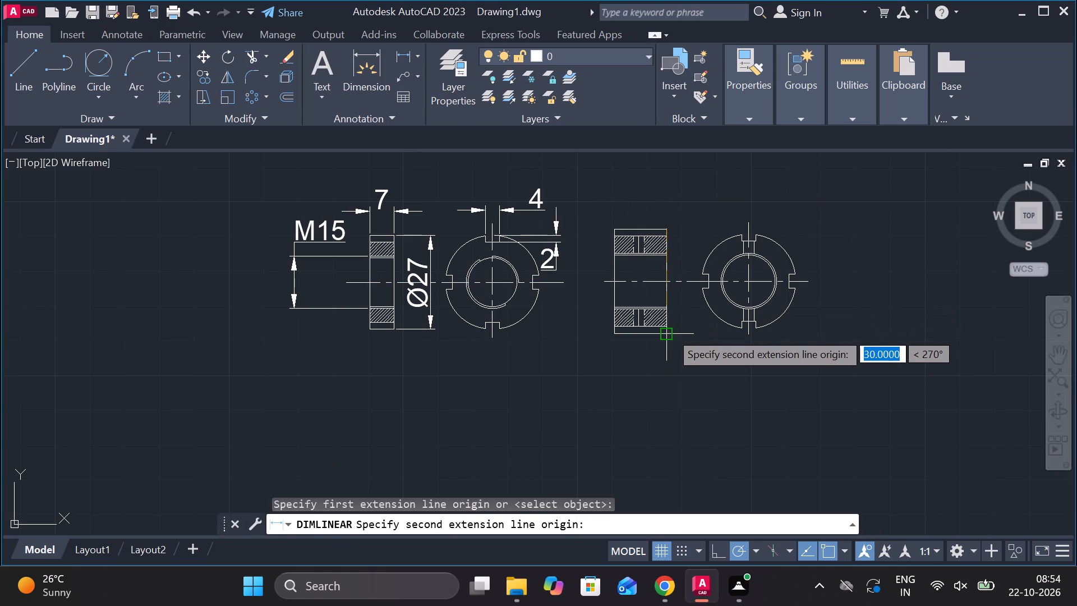
{"action": "left_click", "coordinate": [670, 332]}
{"action": "scroll", "coordinate": [691, 324], "scroll_direction": "up", "scroll_amount": 2}
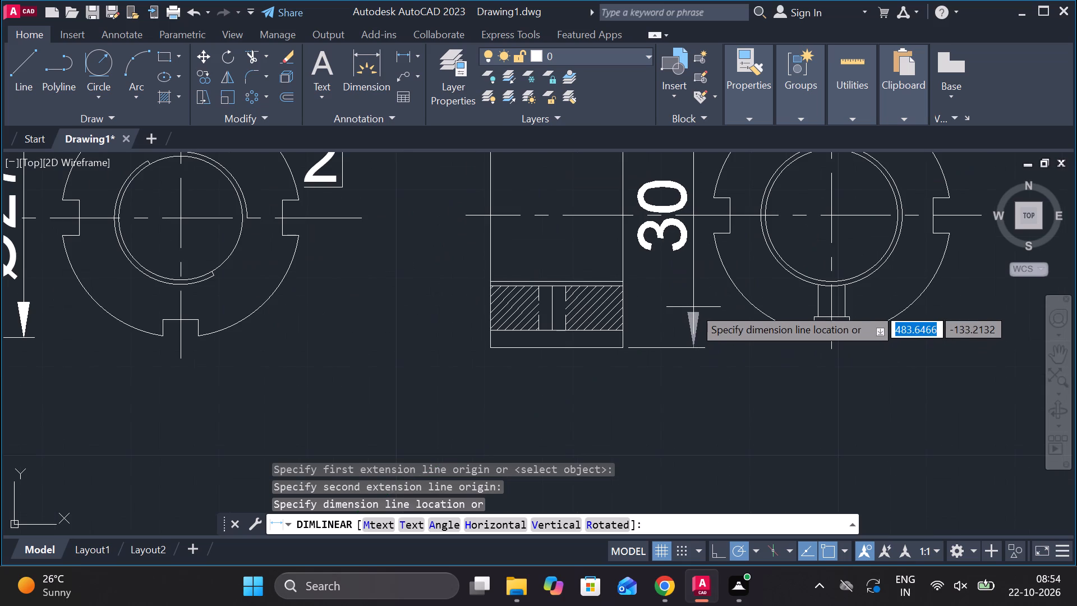
{"action": "left_click", "coordinate": [693, 307]}
Add a horizontal linear dimension above the new side view for its overall width.
{"action": "scroll", "coordinate": [646, 288], "scroll_direction": "down", "scroll_amount": 2}
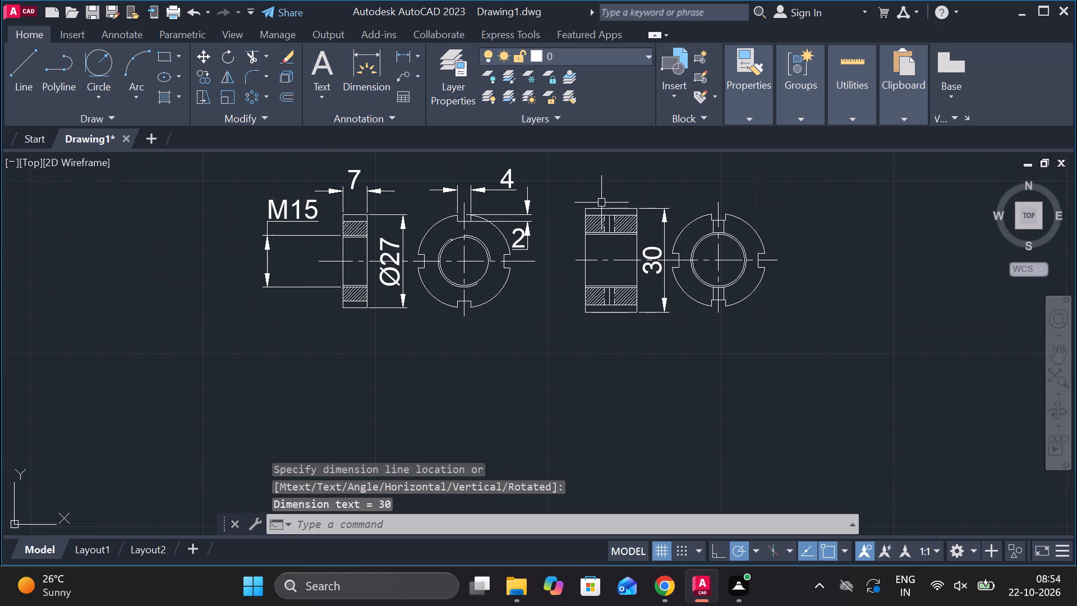
{"action": "key", "text": "space"}
{"action": "left_click", "coordinate": [587, 204]}
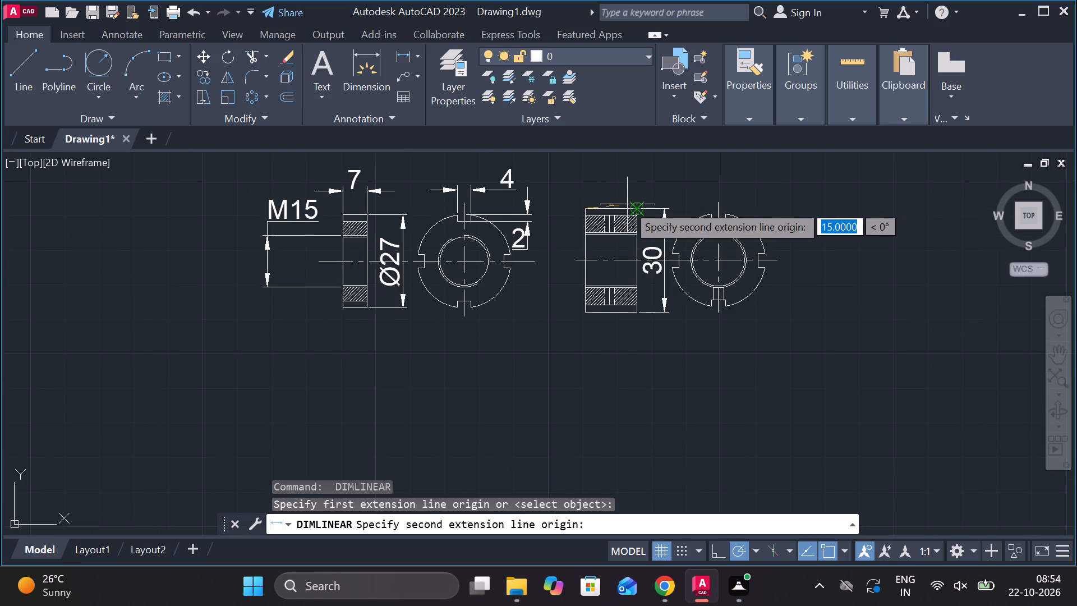
{"action": "left_click", "coordinate": [627, 204]}
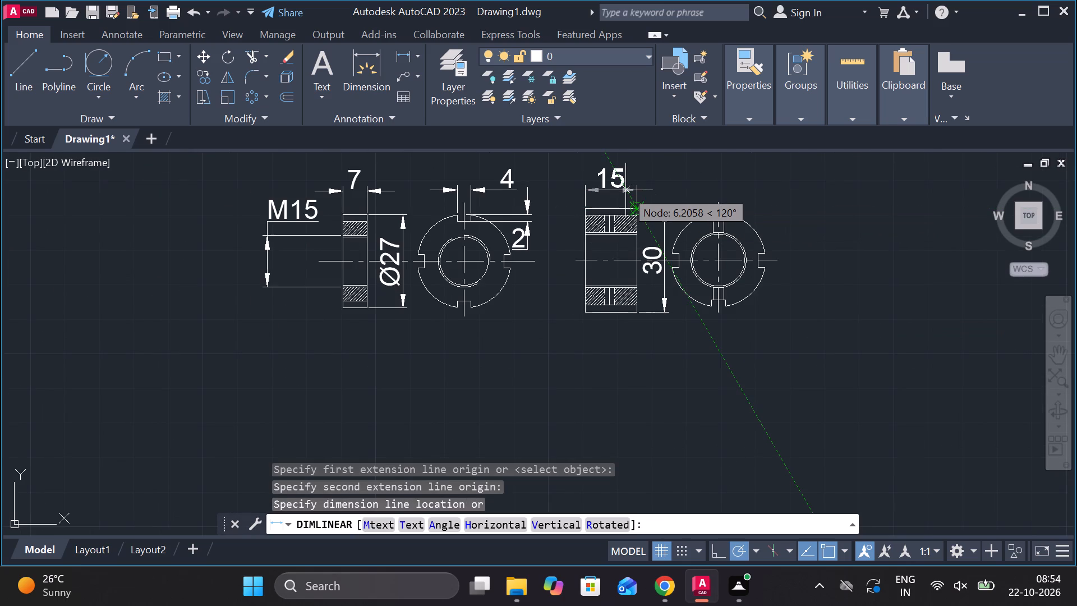
{"action": "left_click", "coordinate": [625, 190]}
Add a vertical linear dimension between the new side view's outer bore lines, placed on the side facing the M15 part.
{"action": "scroll", "coordinate": [569, 240], "scroll_direction": "up", "scroll_amount": 1}
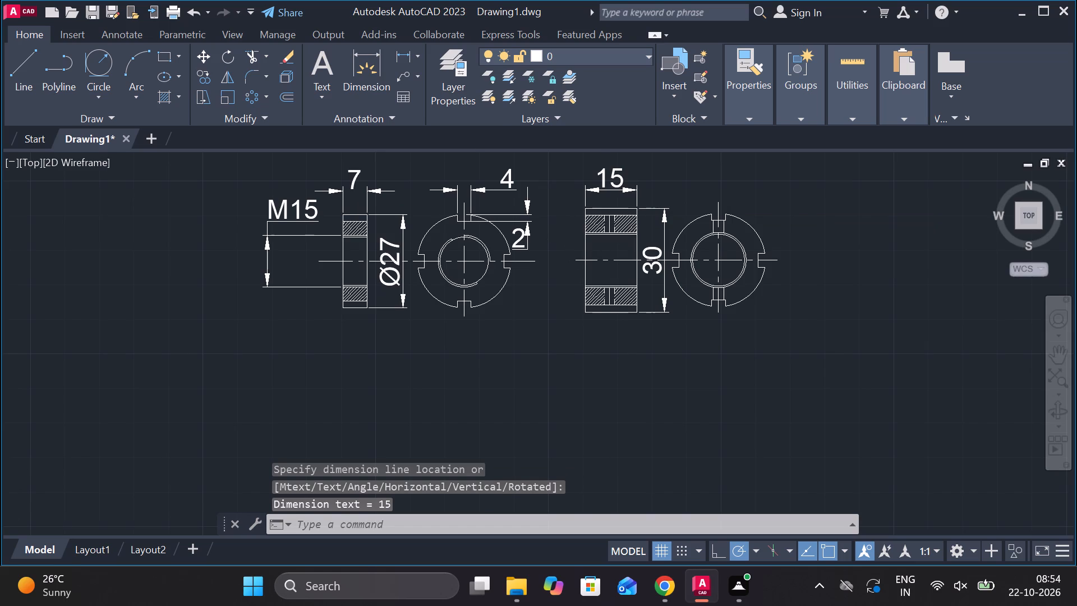
{"action": "key", "text": "space"}
{"action": "scroll", "coordinate": [587, 236], "scroll_direction": "up", "scroll_amount": 2}
{"action": "left_click", "coordinate": [598, 209]}
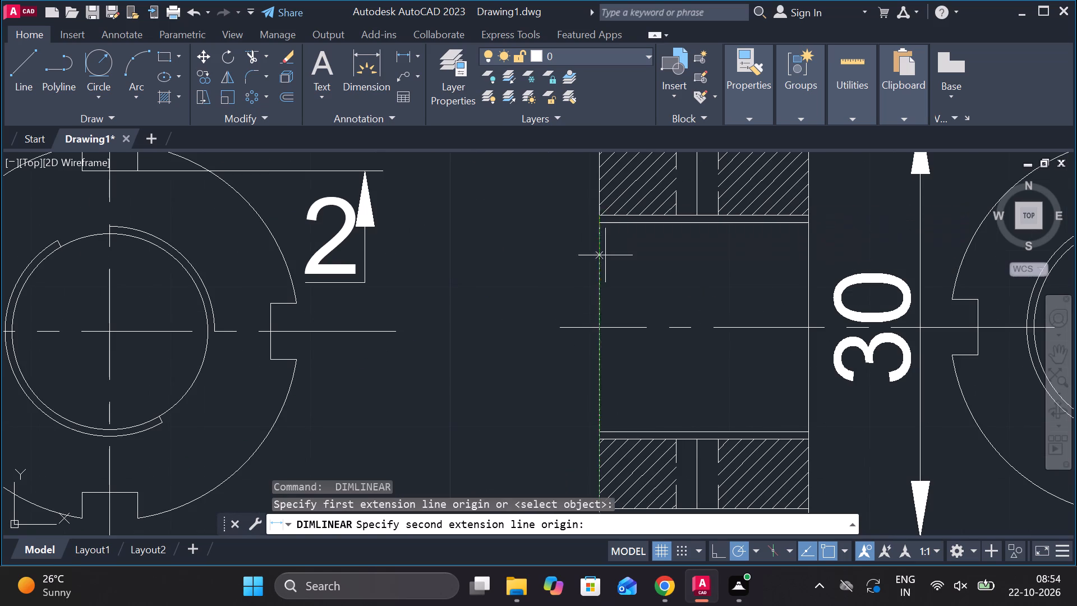
{"action": "left_click", "coordinate": [599, 437]}
{"action": "left_click", "coordinate": [520, 395]}
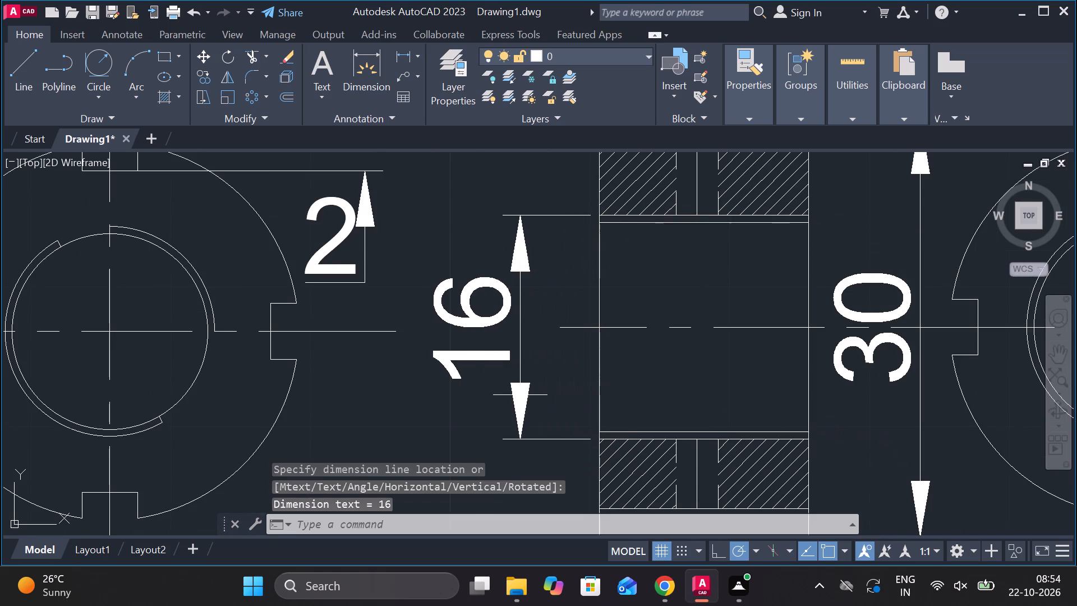
Insert a diameter symbol before the side view's overall height dimension so its text reads Ø30.
{"action": "scroll", "coordinate": [520, 395], "scroll_direction": "down", "scroll_amount": 1}
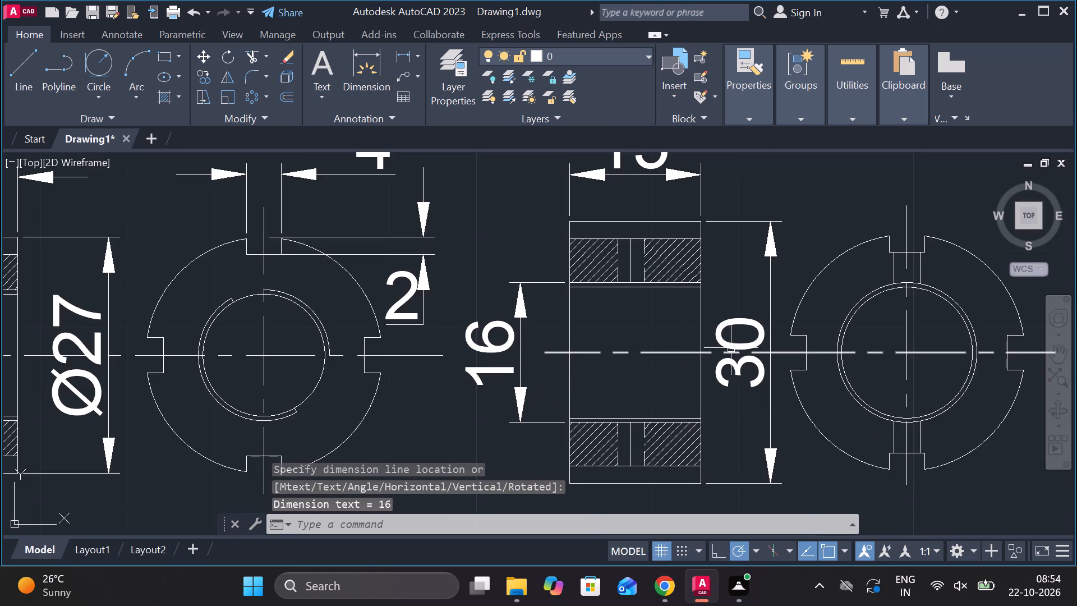
{"action": "key", "text": "Escape"}
{"action": "double_click", "coordinate": [729, 338]}
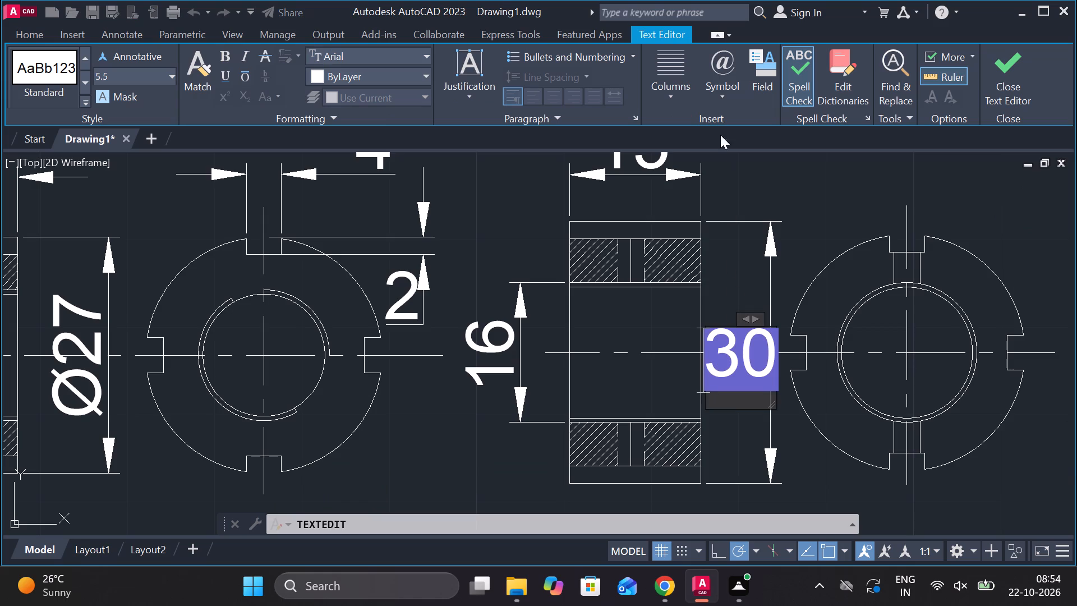
{"action": "left_click", "coordinate": [717, 94]}
{"action": "left_click", "coordinate": [749, 161]}
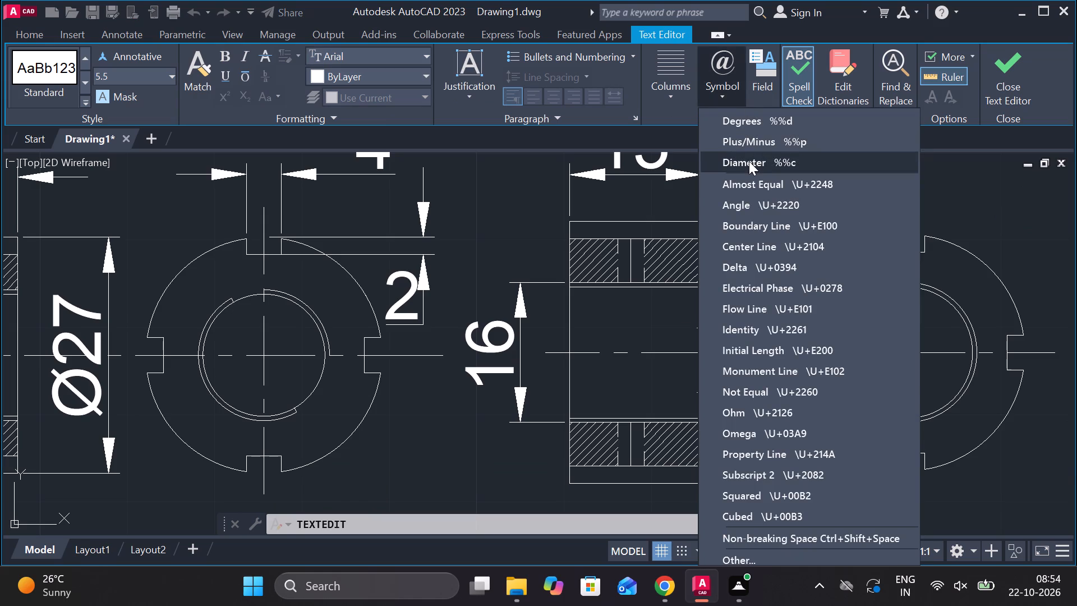
{"action": "left_click", "coordinate": [1006, 88]}
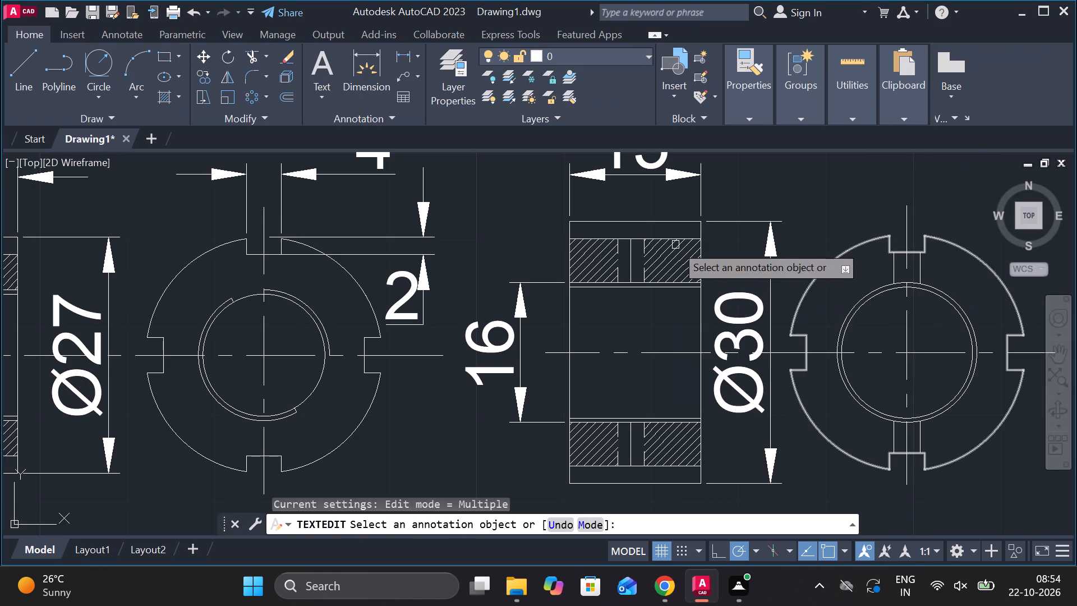
Add the prefix M to the side view's 16 bore dimension so its text reads M16.
{"action": "middle_click_drag", "start_coordinate": [678, 245], "coordinate": [692, 291]}
{"action": "middle_click_drag", "start_coordinate": [666, 352], "coordinate": [700, 249]}
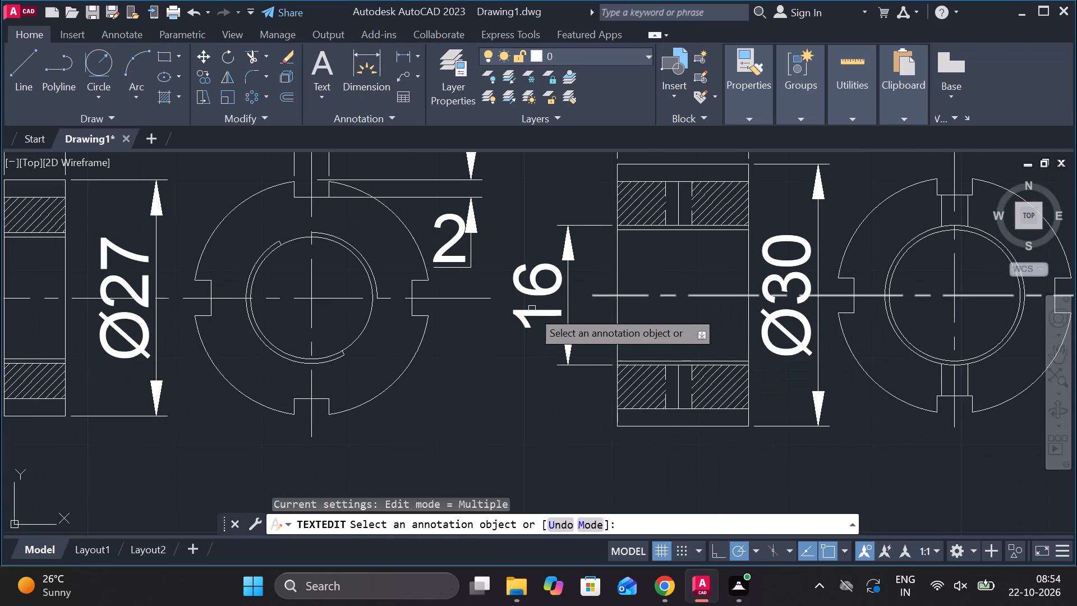
{"action": "key", "text": "Escape"}
{"action": "double_click", "coordinate": [533, 286]}
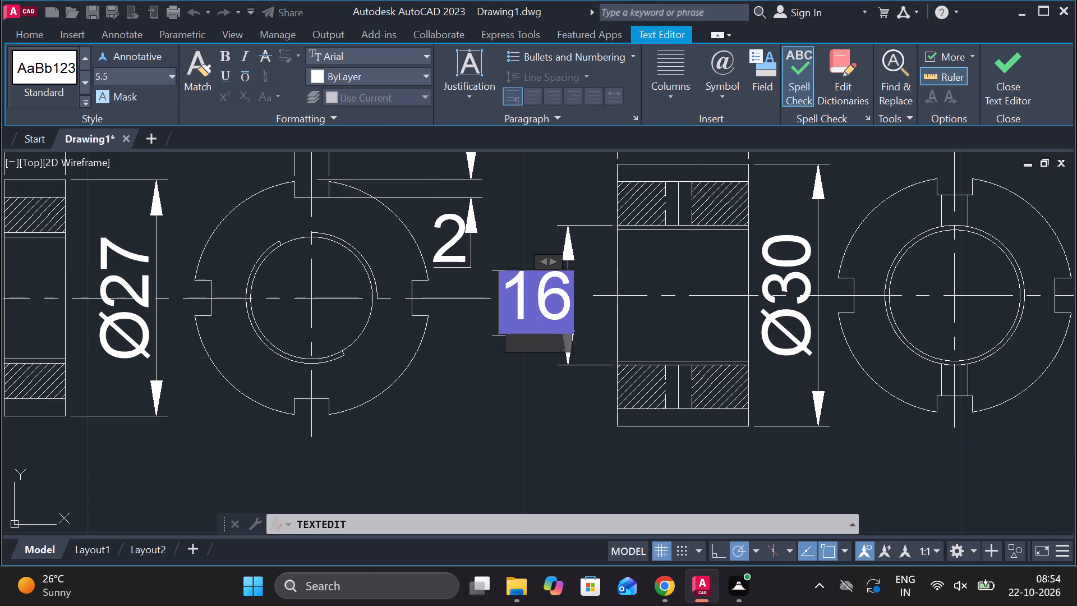
{"action": "key", "text": "m"}
{"action": "left_click", "coordinate": [993, 62]}
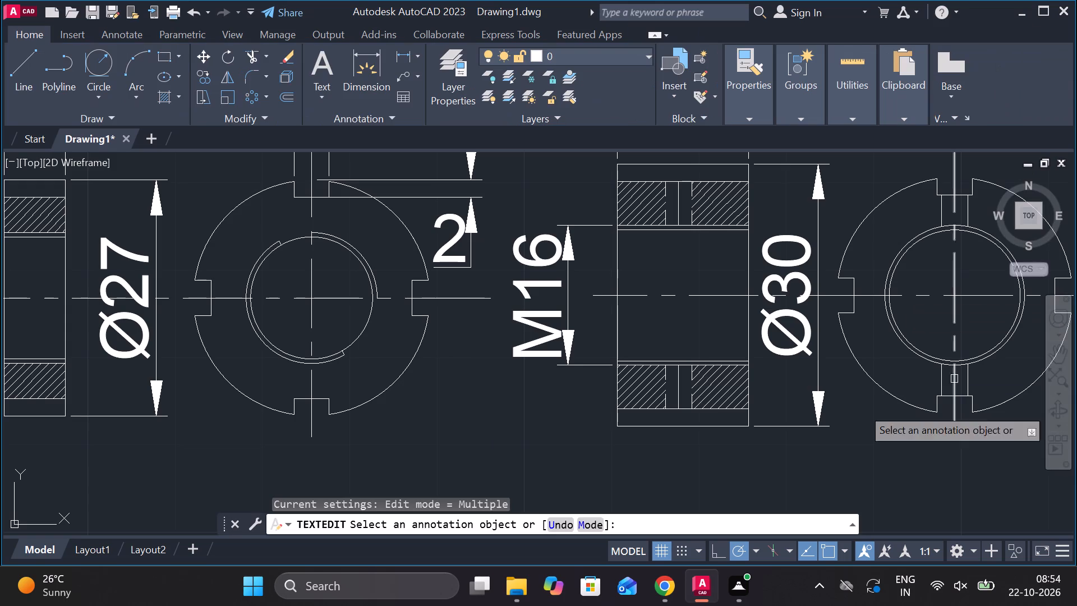
Add a horizontal linear dimension across the top notch's width in the new notched view, placed above the view.
{"action": "middle_click_drag", "start_coordinate": [827, 421], "coordinate": [584, 398]}
{"action": "scroll", "coordinate": [705, 419], "scroll_direction": "down", "scroll_amount": 1}
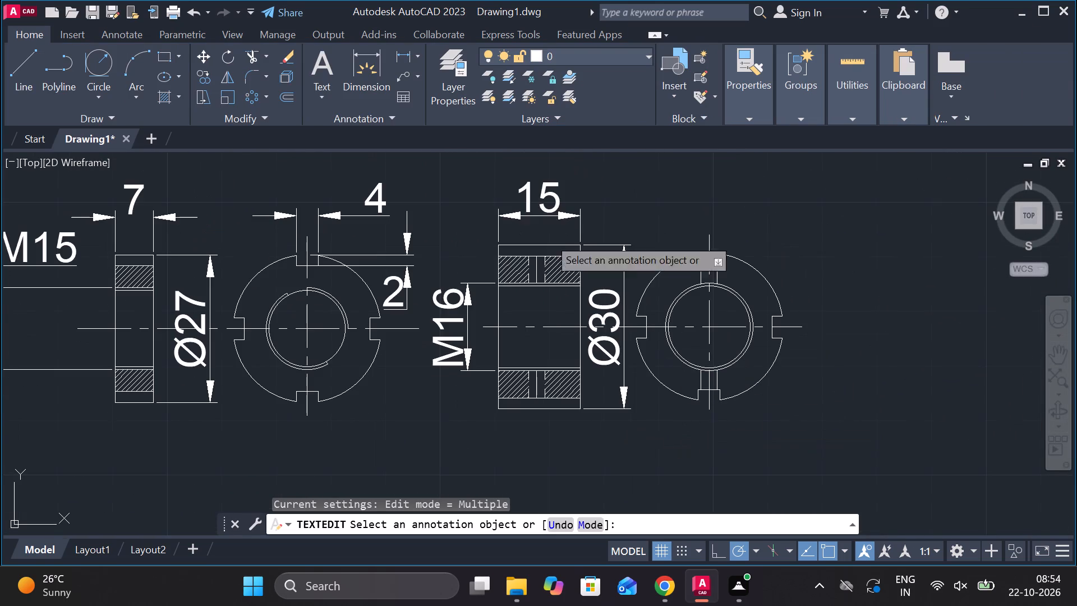
{"action": "left_click", "coordinate": [410, 55]}
{"action": "scroll", "coordinate": [904, 254], "scroll_direction": "up", "scroll_amount": 1}
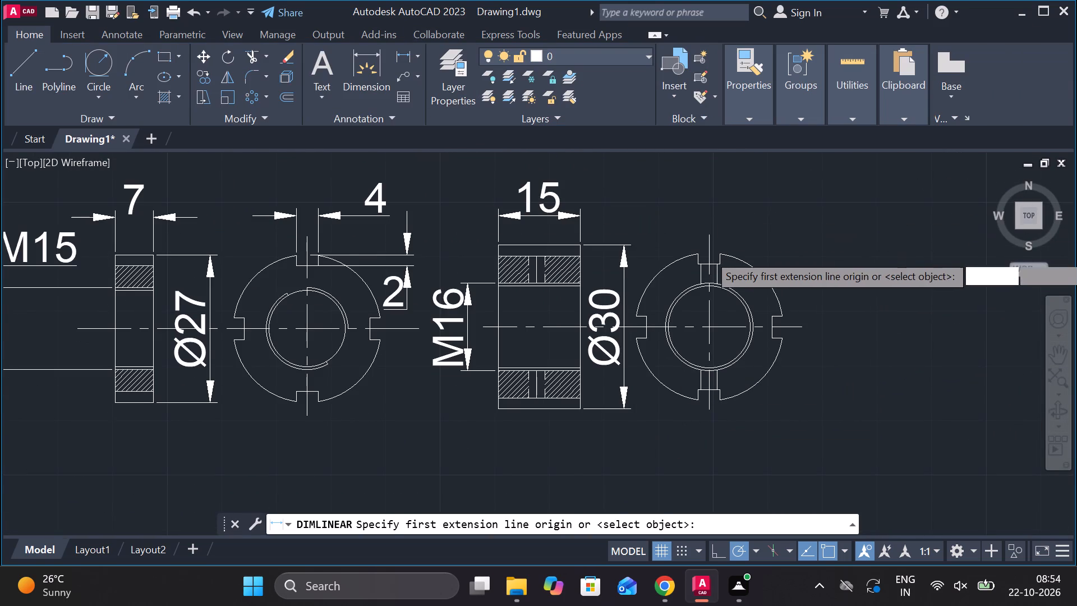
{"action": "middle_click_drag", "start_coordinate": [904, 254], "coordinate": [818, 269]}
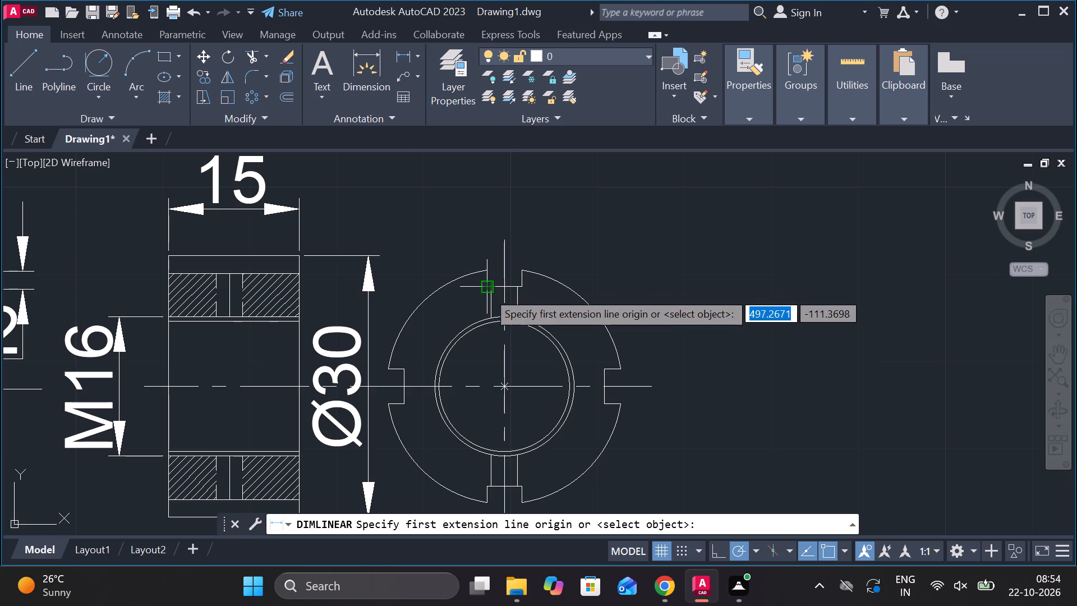
{"action": "left_click", "coordinate": [487, 291]}
{"action": "left_click", "coordinate": [526, 290]}
{"action": "left_click", "coordinate": [526, 219]}
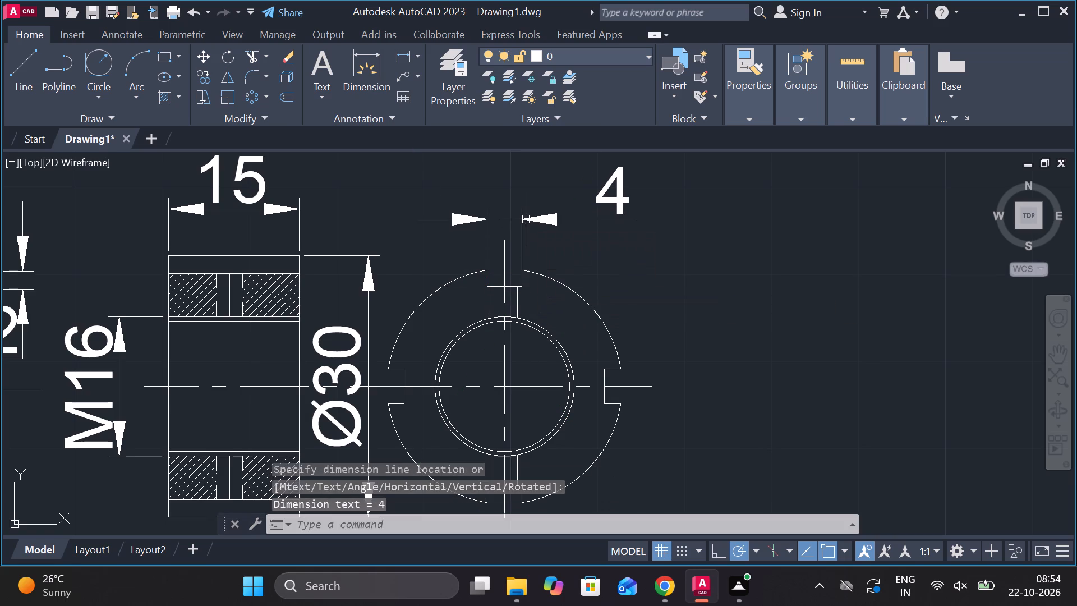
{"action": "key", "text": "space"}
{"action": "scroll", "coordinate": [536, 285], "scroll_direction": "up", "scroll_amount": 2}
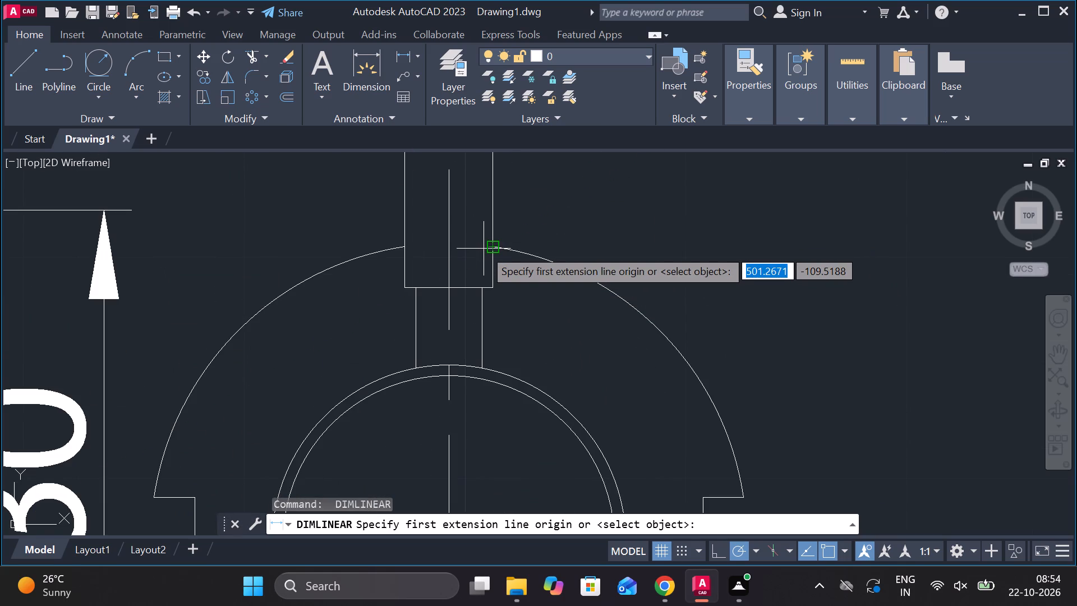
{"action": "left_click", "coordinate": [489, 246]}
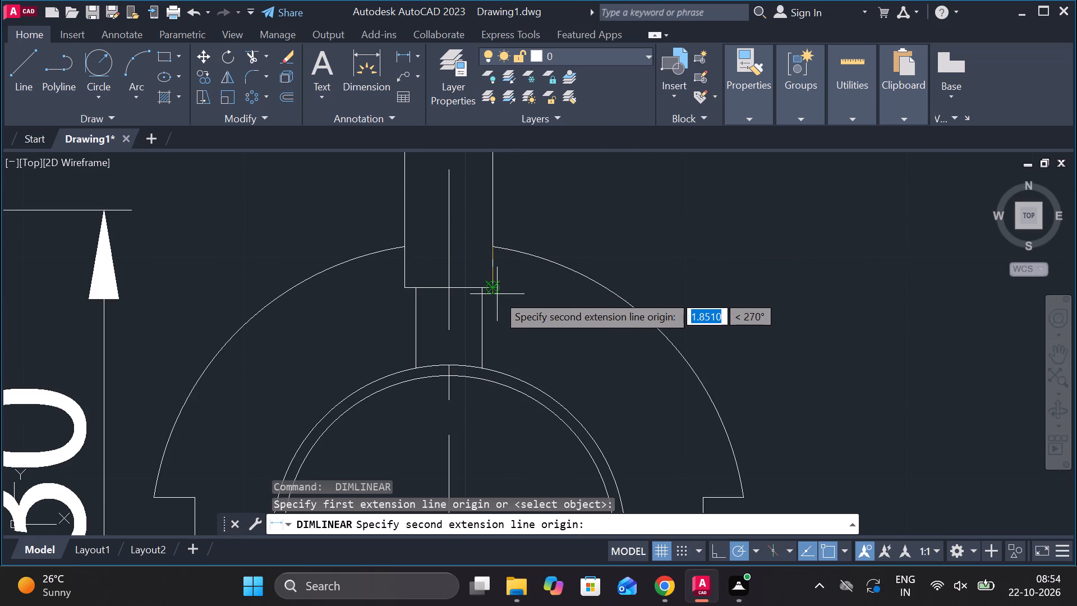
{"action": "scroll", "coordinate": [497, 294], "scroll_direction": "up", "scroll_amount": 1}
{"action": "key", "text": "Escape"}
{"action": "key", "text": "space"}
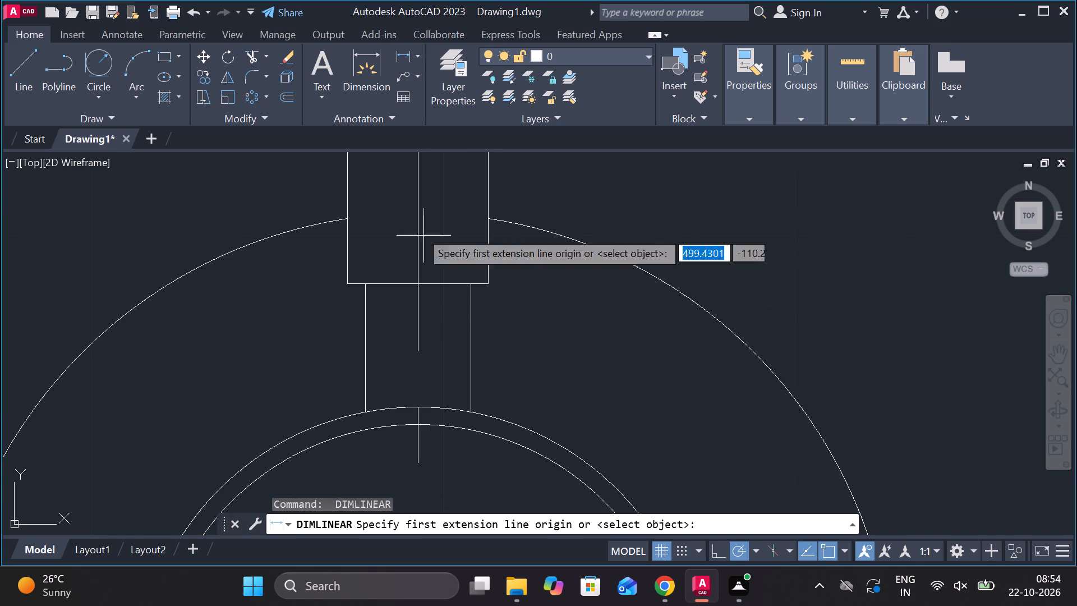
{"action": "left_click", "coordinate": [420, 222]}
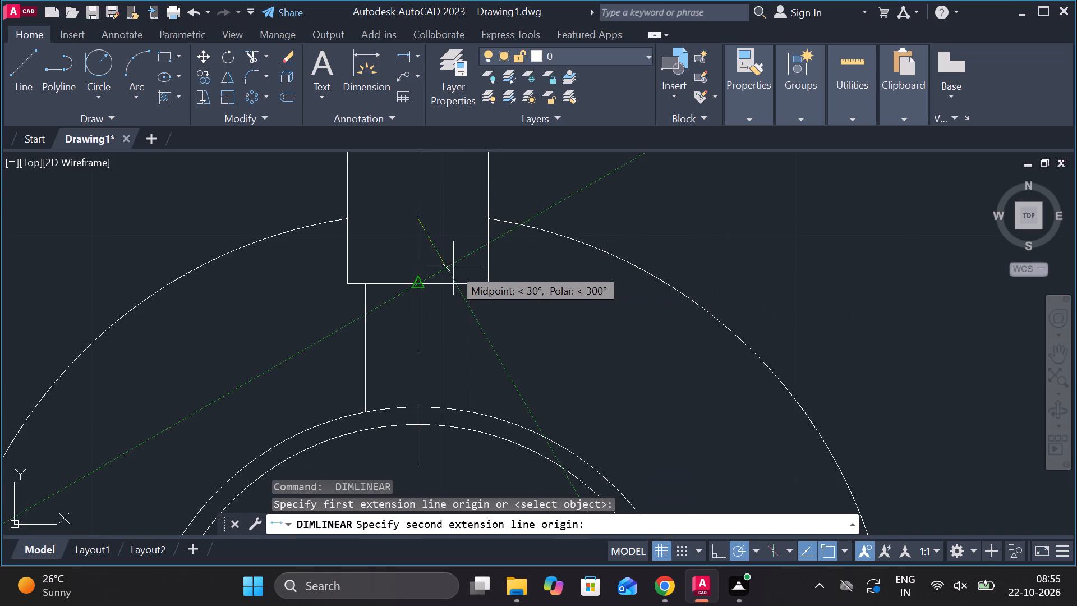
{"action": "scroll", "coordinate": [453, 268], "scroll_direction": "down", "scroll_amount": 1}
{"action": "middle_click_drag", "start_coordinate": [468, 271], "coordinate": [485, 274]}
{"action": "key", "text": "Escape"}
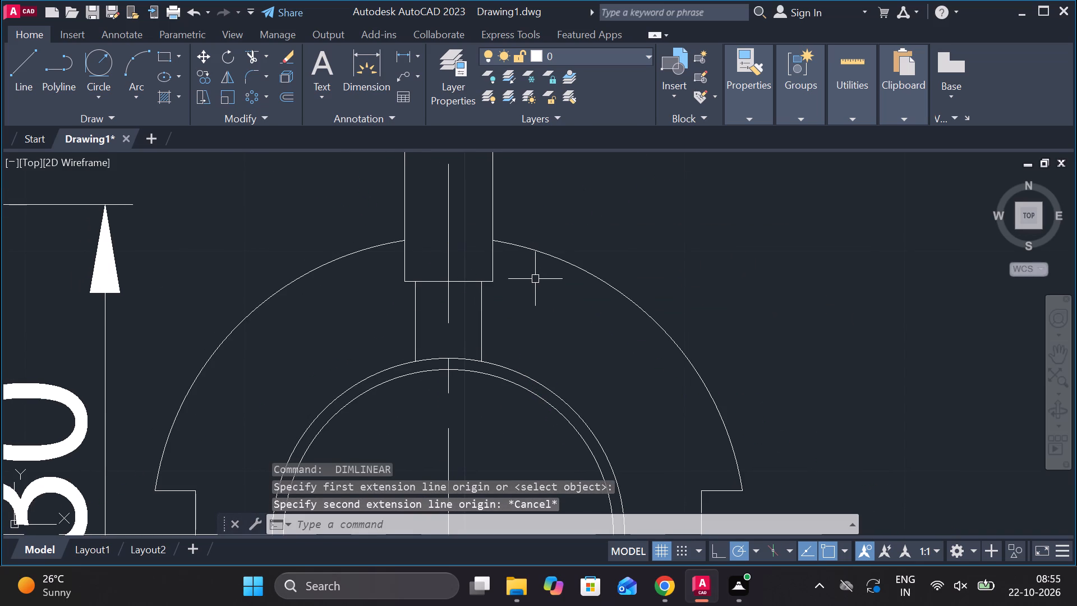
Add a horizontal linear dimension across the narrow slot at the bottom notch, placed below the new notched view.
{"action": "scroll", "coordinate": [546, 296], "scroll_direction": "down", "scroll_amount": 1}
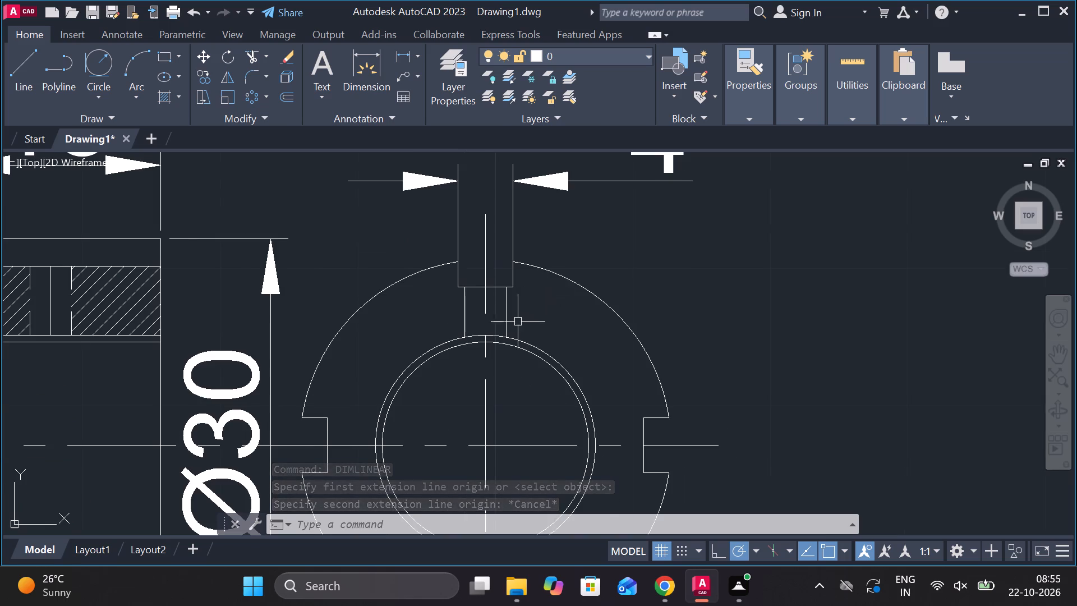
{"action": "scroll", "coordinate": [518, 322], "scroll_direction": "down", "scroll_amount": 1}
{"action": "middle_click_drag", "start_coordinate": [573, 359], "coordinate": [578, 232]}
{"action": "key", "text": "space"}
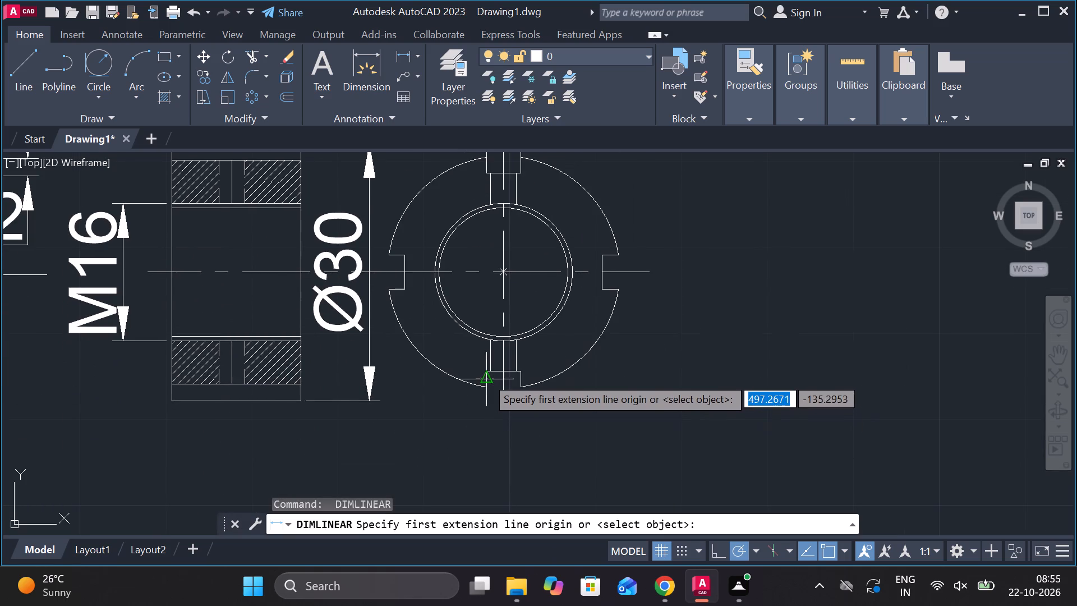
{"action": "scroll", "coordinate": [490, 369], "scroll_direction": "up", "scroll_amount": 1}
{"action": "left_click", "coordinate": [491, 370]}
{"action": "left_click", "coordinate": [528, 371]}
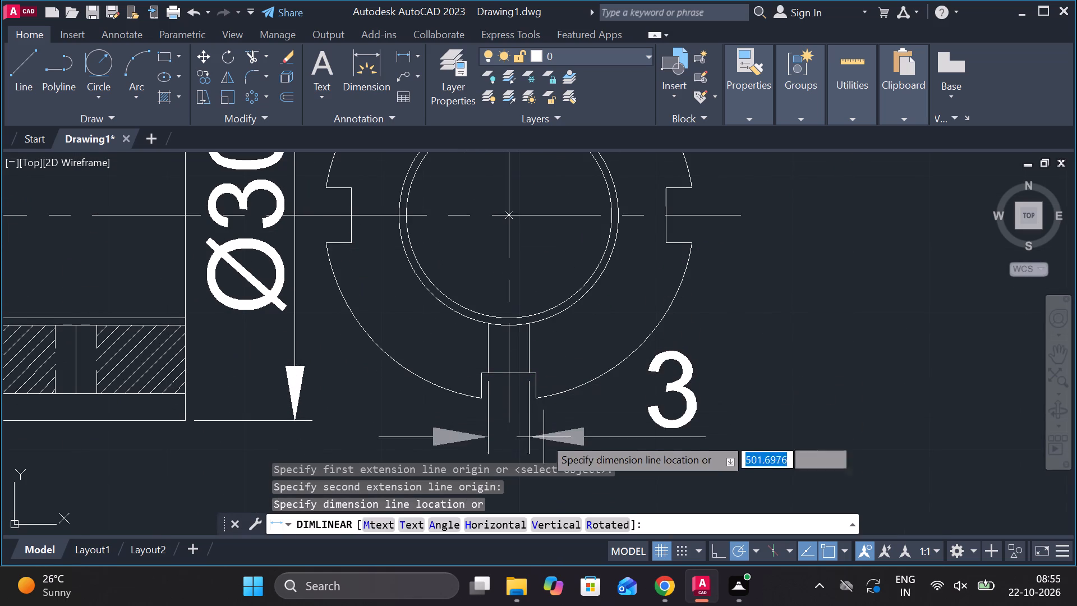
{"action": "middle_click_drag", "start_coordinate": [545, 440], "coordinate": [549, 381]}
{"action": "left_click", "coordinate": [551, 397]}
Insert a diameter symbol before the bottom slot's width dimension so its text reads Ø3.
{"action": "double_click", "coordinate": [695, 348]}
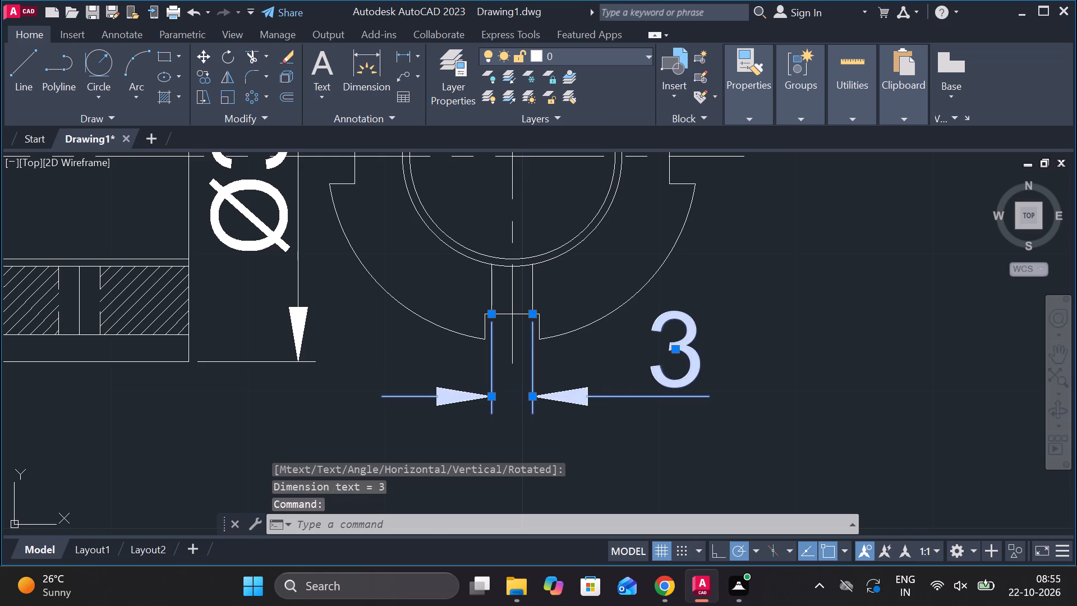
{"action": "left_click", "coordinate": [720, 99]}
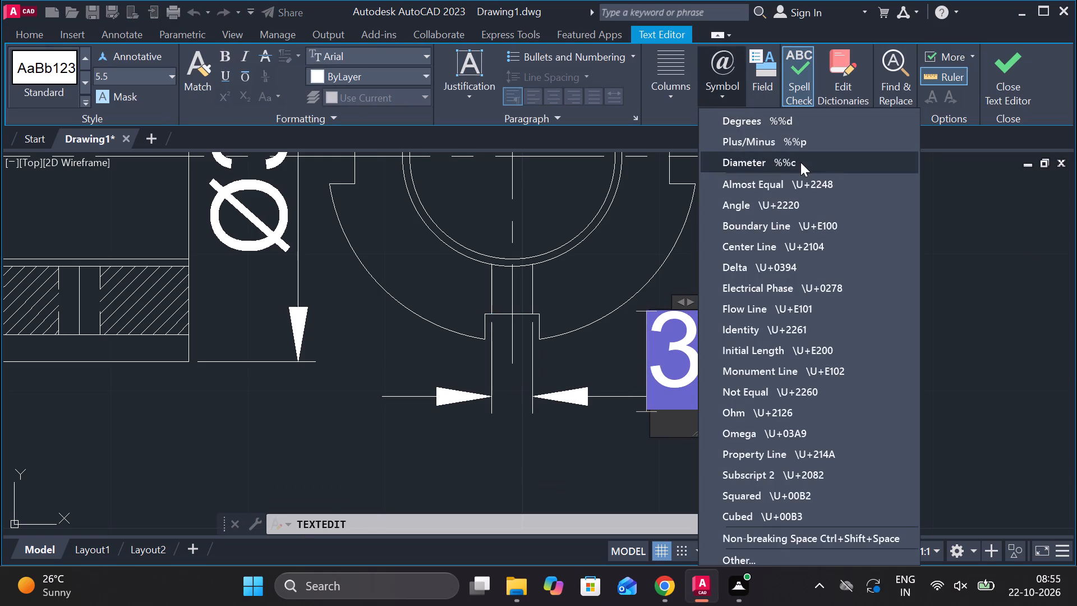
{"action": "left_click", "coordinate": [786, 162]}
{"action": "left_click", "coordinate": [988, 84]}
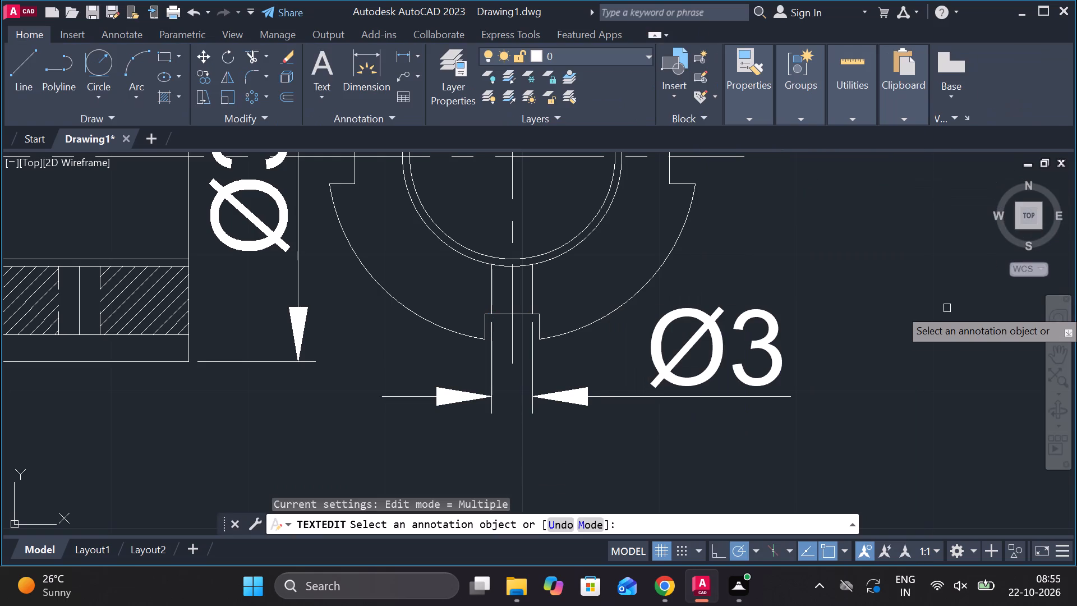
Add a horizontal linear dimension for the depth of the new notched view's right-hand notch, placed just below that notch.
{"action": "middle_click", "coordinate": [859, 343]}
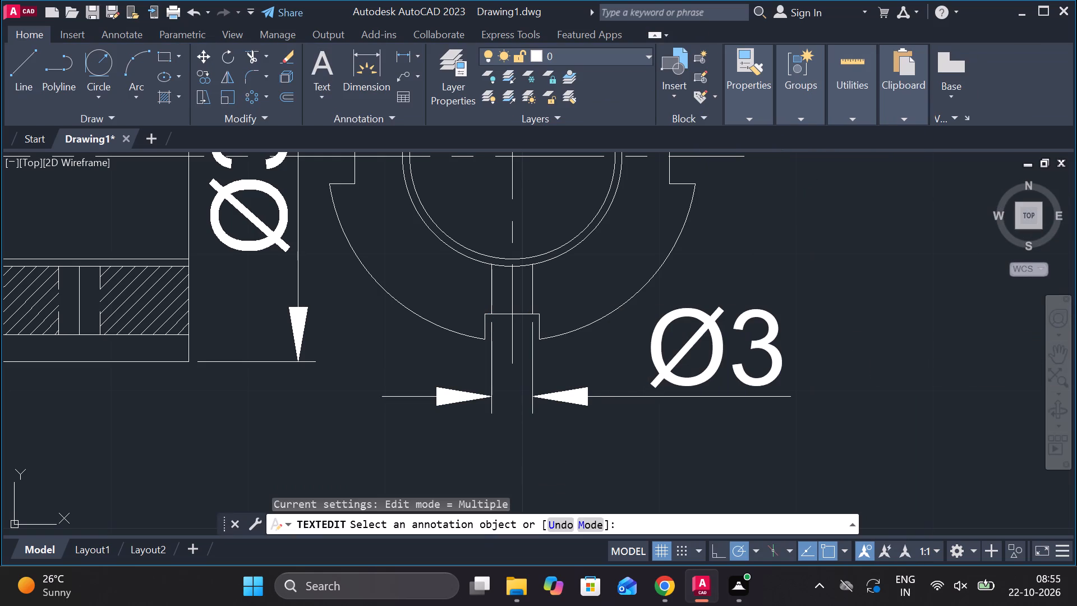
{"action": "scroll", "coordinate": [806, 309], "scroll_direction": "down", "scroll_amount": 3}
{"action": "scroll", "coordinate": [798, 265], "scroll_direction": "up", "scroll_amount": 1}
{"action": "middle_click_drag", "start_coordinate": [803, 265], "coordinate": [813, 313]}
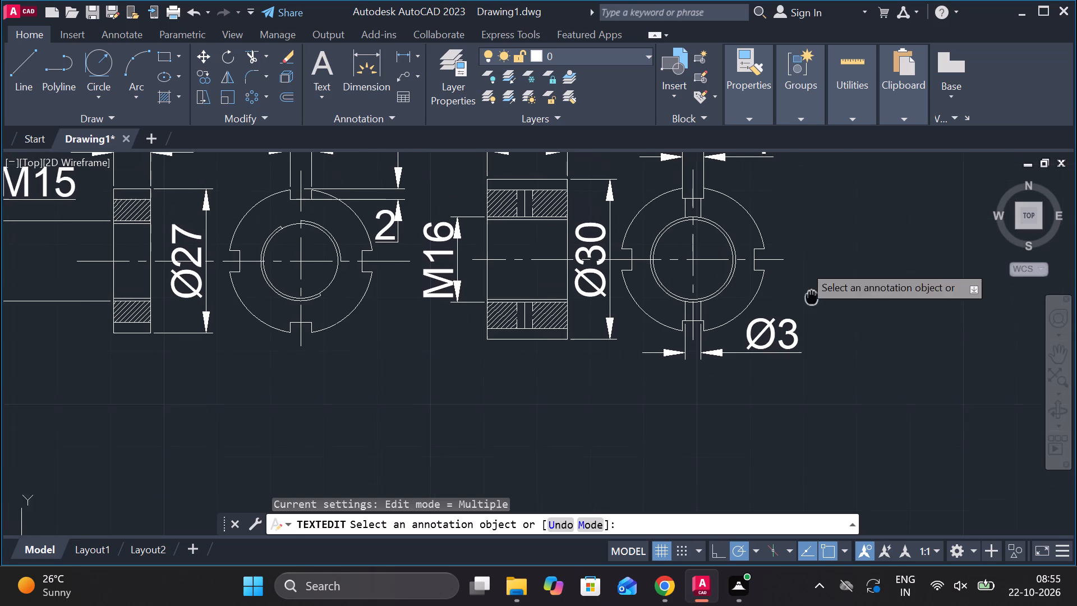
{"action": "middle_click_drag", "start_coordinate": [813, 313], "coordinate": [814, 318]}
{"action": "scroll", "coordinate": [708, 360], "scroll_direction": "down", "scroll_amount": 1}
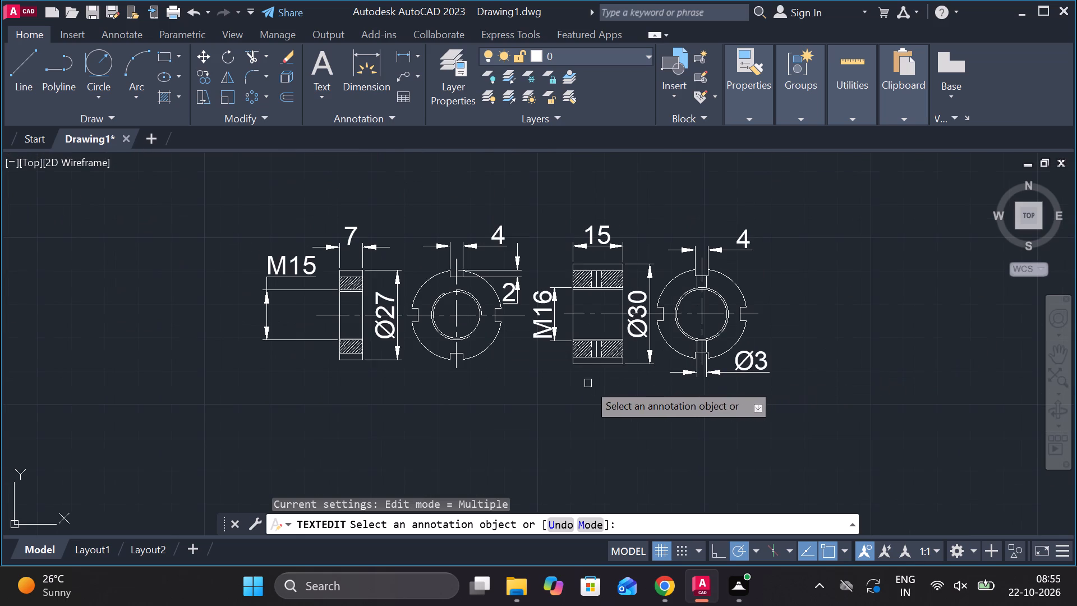
{"action": "middle_click_drag", "start_coordinate": [590, 385], "coordinate": [602, 383]}
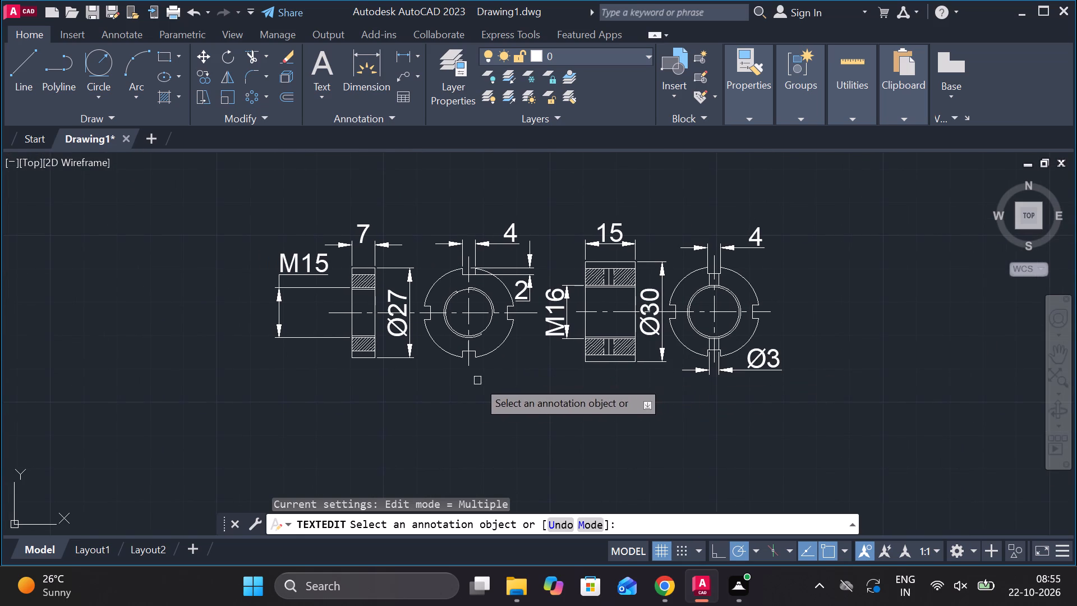
{"action": "scroll", "coordinate": [804, 261], "scroll_direction": "up", "scroll_amount": 1}
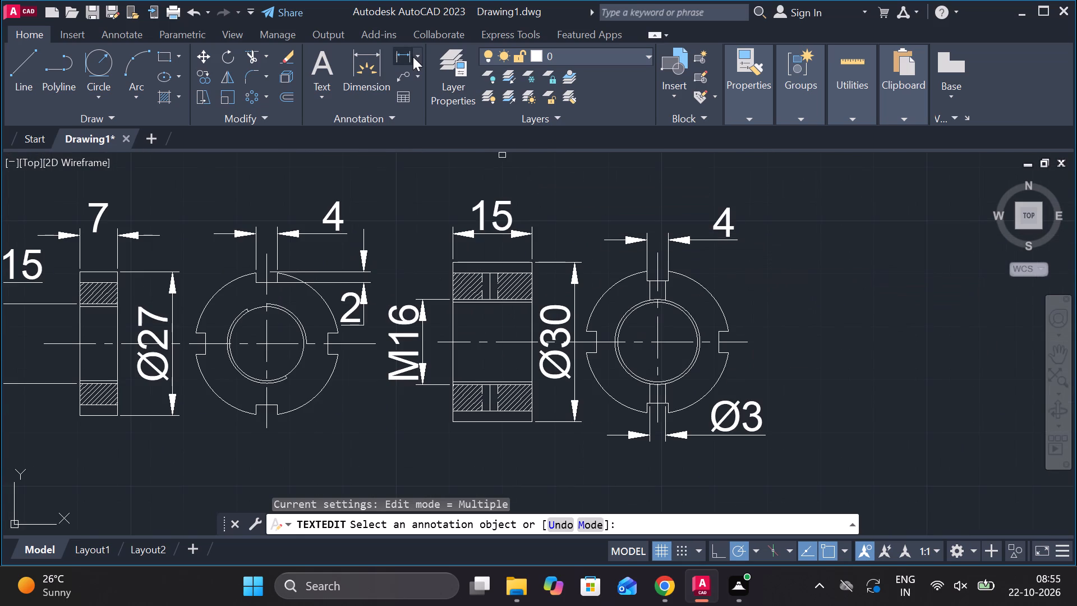
{"action": "left_click", "coordinate": [408, 53]}
{"action": "scroll", "coordinate": [712, 313], "scroll_direction": "up", "scroll_amount": 2}
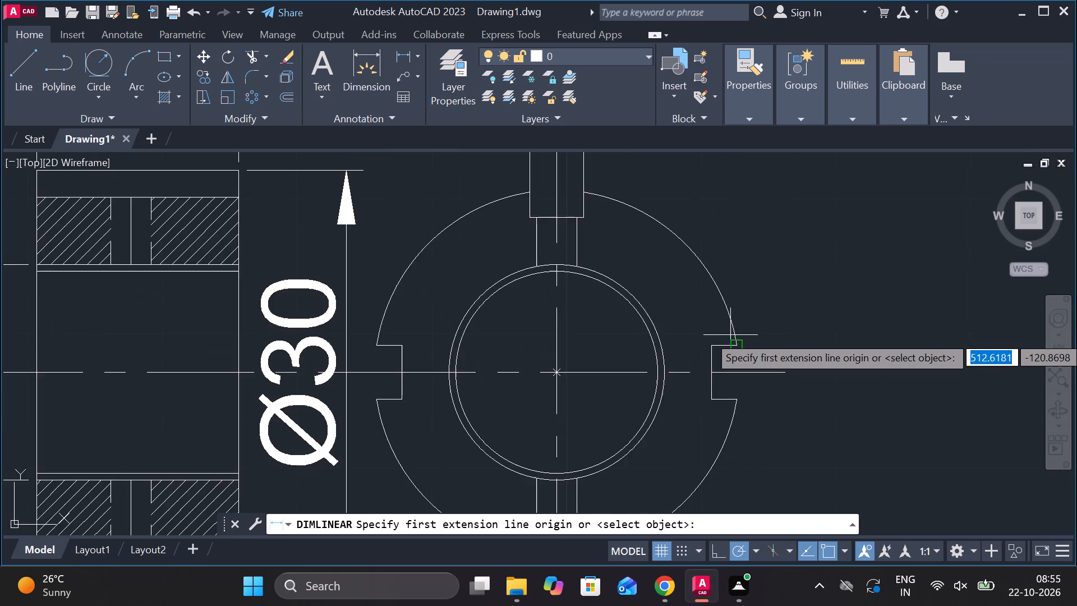
{"action": "middle_click_drag", "start_coordinate": [730, 335], "coordinate": [665, 267]}
{"action": "left_click", "coordinate": [643, 331]}
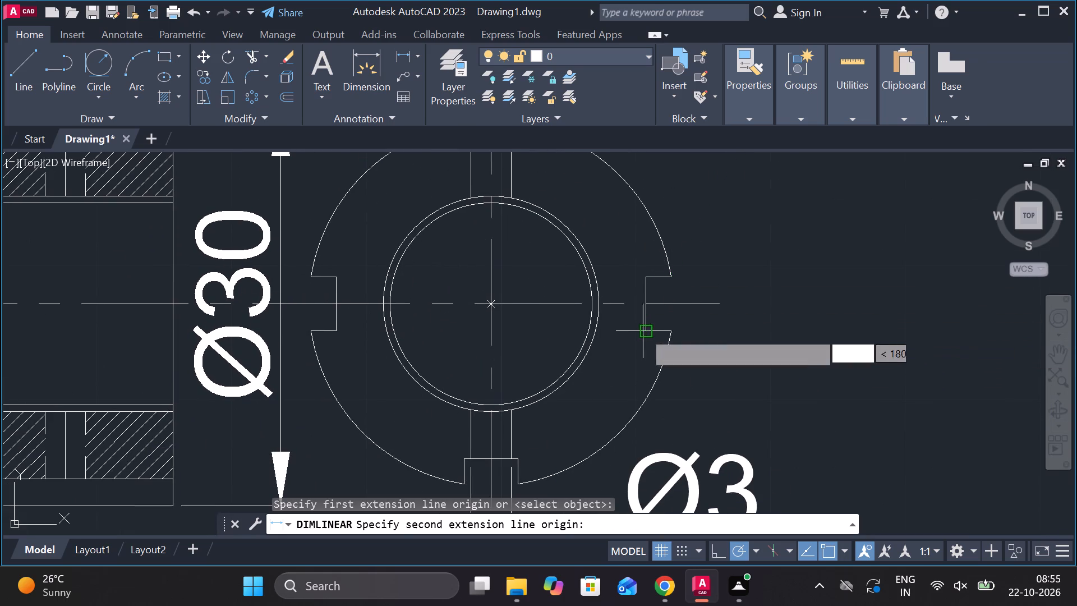
{"action": "left_click", "coordinate": [671, 305]}
{"action": "scroll", "coordinate": [724, 334], "scroll_direction": "down", "scroll_amount": 1}
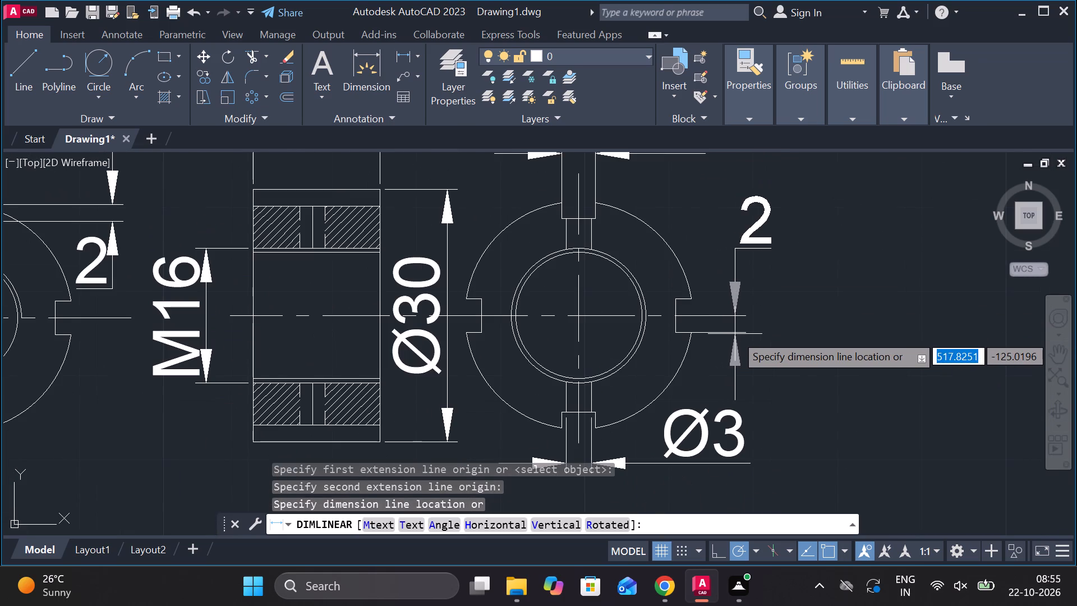
{"action": "left_click", "coordinate": [691, 366]}
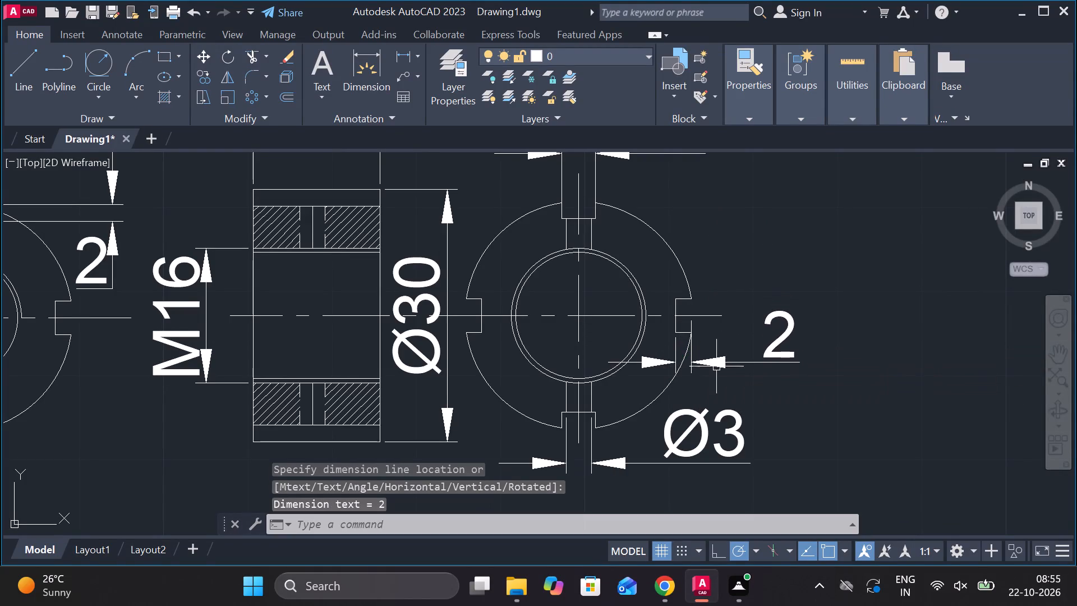
Copy the circled part number 2 to below the M15 part and to below the M16 part.
{"action": "scroll", "coordinate": [744, 364], "scroll_direction": "down", "scroll_amount": 1}
{"action": "middle_click_drag", "start_coordinate": [778, 371], "coordinate": [808, 348]}
{"action": "scroll", "coordinate": [448, 353], "scroll_direction": "down", "scroll_amount": 1}
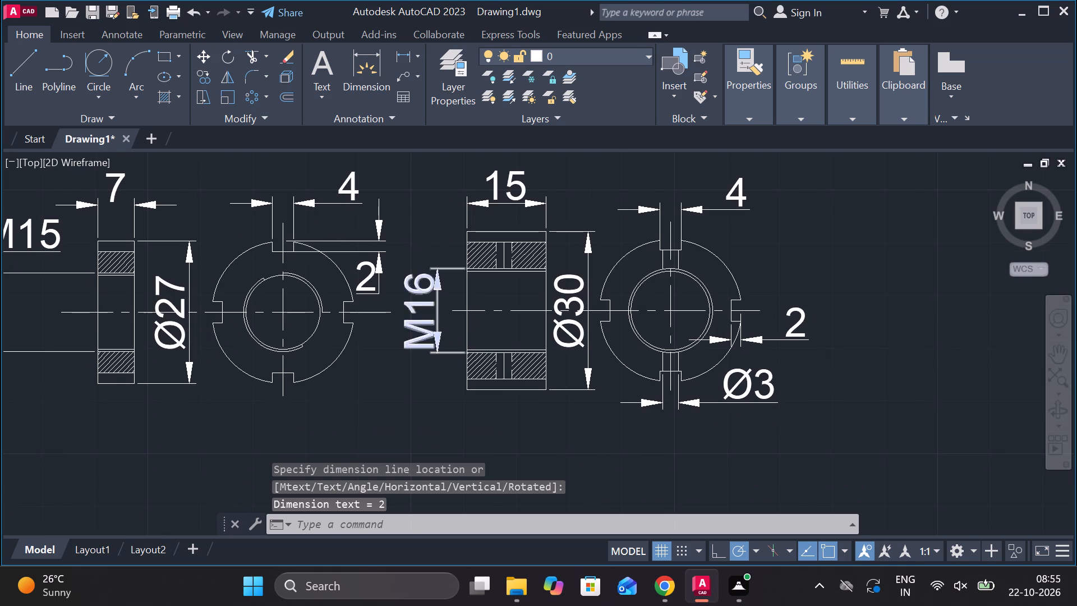
{"action": "scroll", "coordinate": [448, 353], "scroll_direction": "down", "scroll_amount": 1}
{"action": "middle_click_drag", "start_coordinate": [440, 373], "coordinate": [526, 351]}
{"action": "scroll", "coordinate": [403, 389], "scroll_direction": "up", "scroll_amount": 1}
{"action": "scroll", "coordinate": [657, 392], "scroll_direction": "up", "scroll_amount": 1}
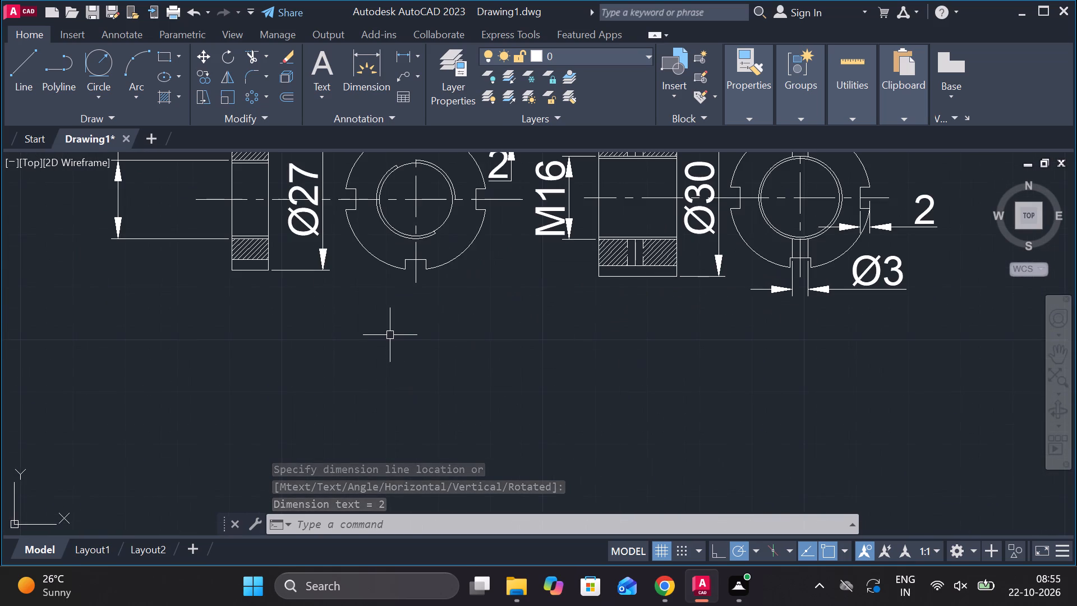
{"action": "scroll", "coordinate": [397, 335], "scroll_direction": "down", "scroll_amount": 3}
{"action": "middle_click_drag", "start_coordinate": [416, 227], "coordinate": [445, 313]}
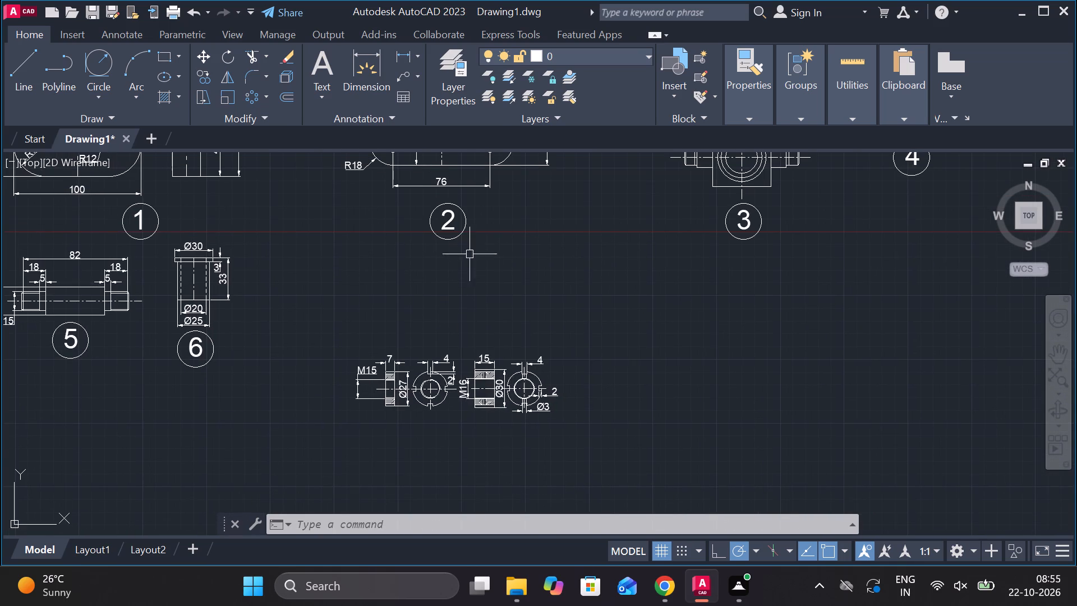
{"action": "left_click_drag", "start_coordinate": [487, 256], "coordinate": [464, 246]}
{"action": "left_click", "coordinate": [404, 203]}
{"action": "type", "text": "CO"}
{"action": "key", "text": "Return"}
{"action": "left_click", "coordinate": [526, 267]}
{"action": "middle_click_drag", "start_coordinate": [560, 305], "coordinate": [610, 255]}
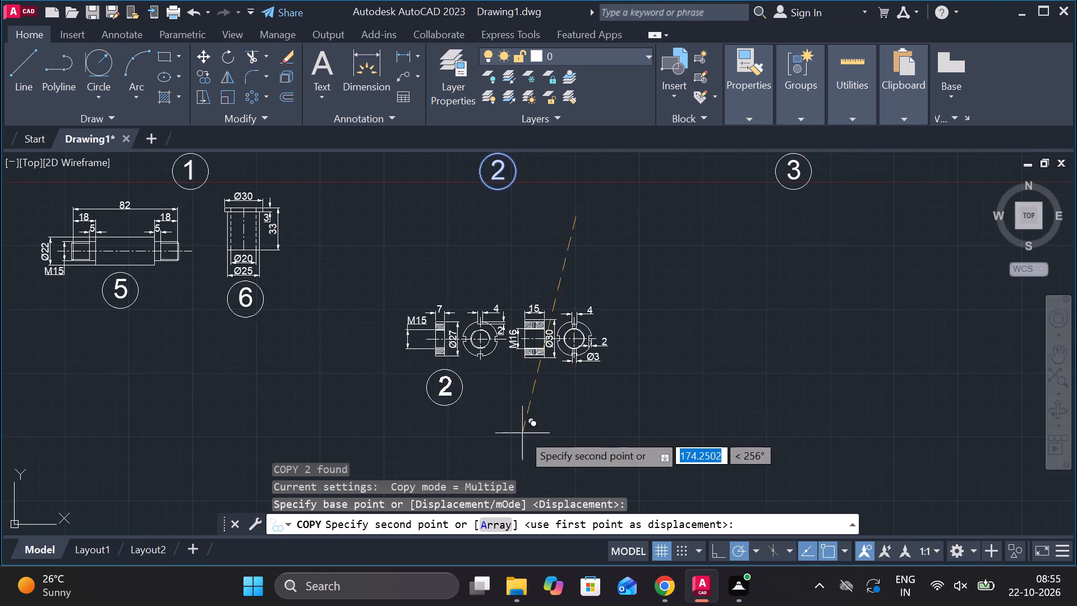
{"action": "scroll", "coordinate": [522, 433], "scroll_direction": "up", "scroll_amount": 3}
{"action": "middle_click_drag", "start_coordinate": [532, 435], "coordinate": [712, 441]}
{"action": "scroll", "coordinate": [747, 439], "scroll_direction": "down", "scroll_amount": 1}
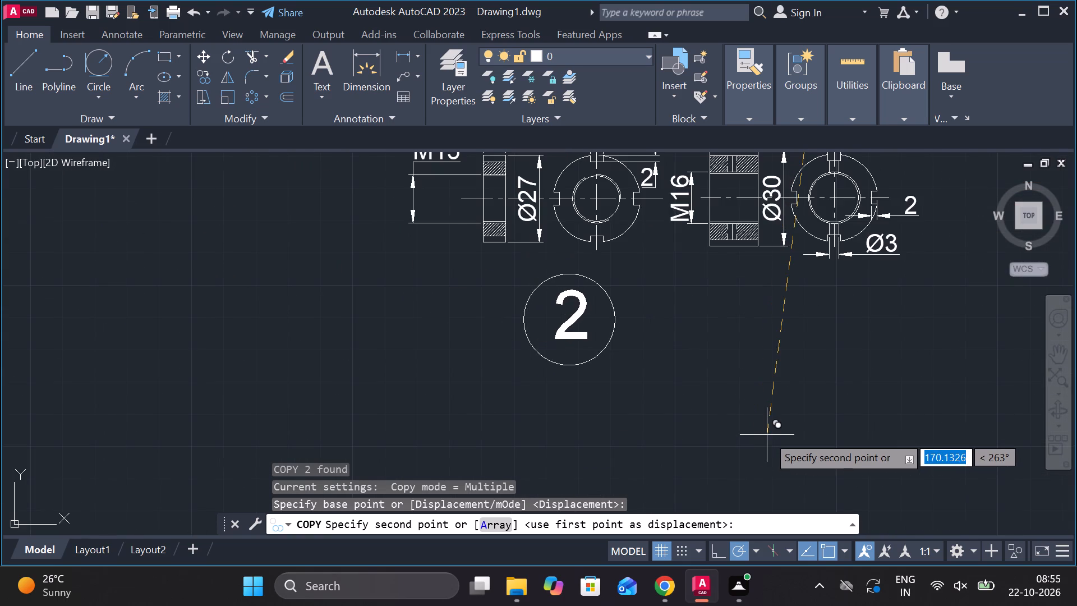
{"action": "left_click", "coordinate": [754, 431]}
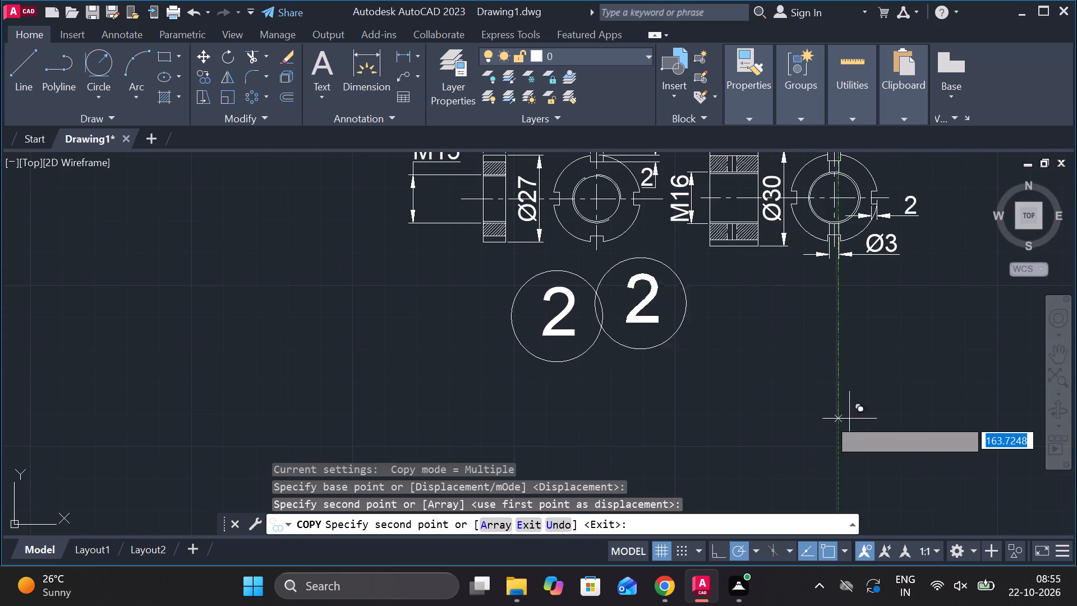
{"action": "middle_click_drag", "start_coordinate": [967, 426], "coordinate": [787, 441]}
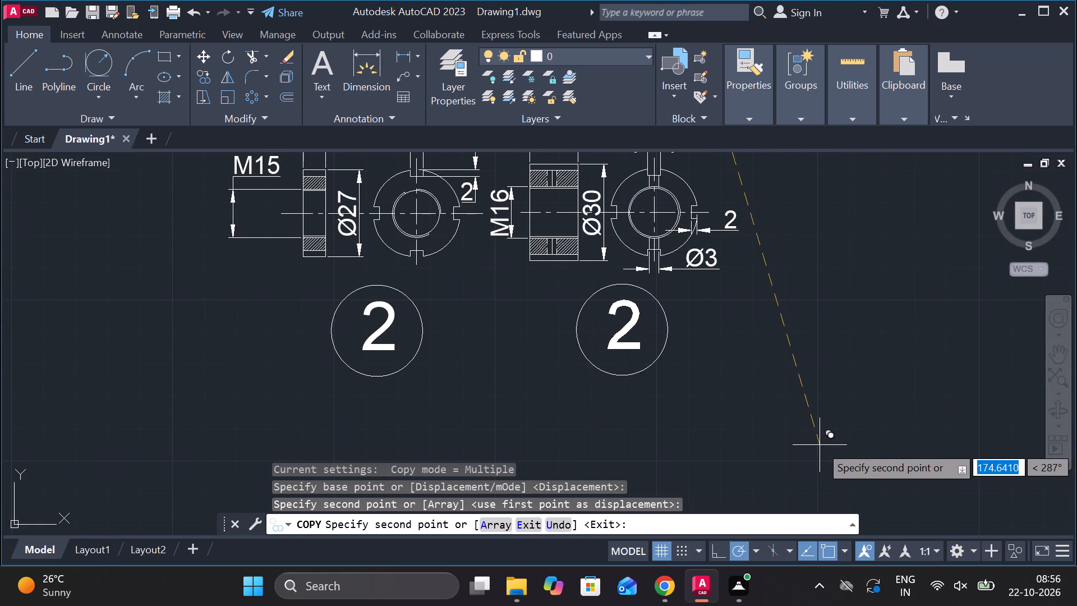
{"action": "left_click", "coordinate": [829, 448]}
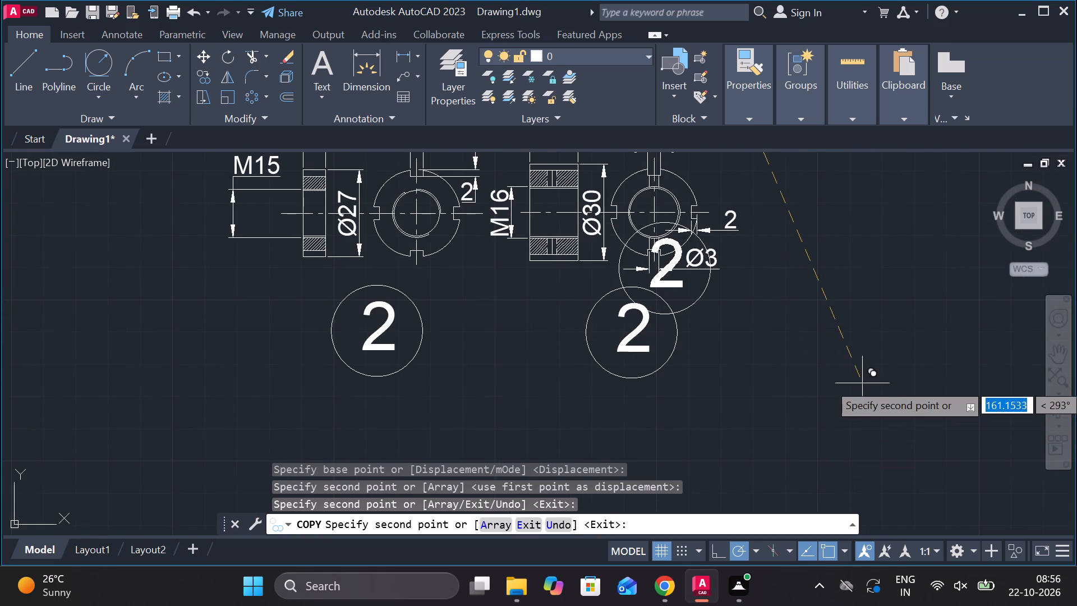
Change the circled part number below the M15 part to 8.
{"action": "key", "text": "Escape"}
{"action": "double_click", "coordinate": [375, 315]}
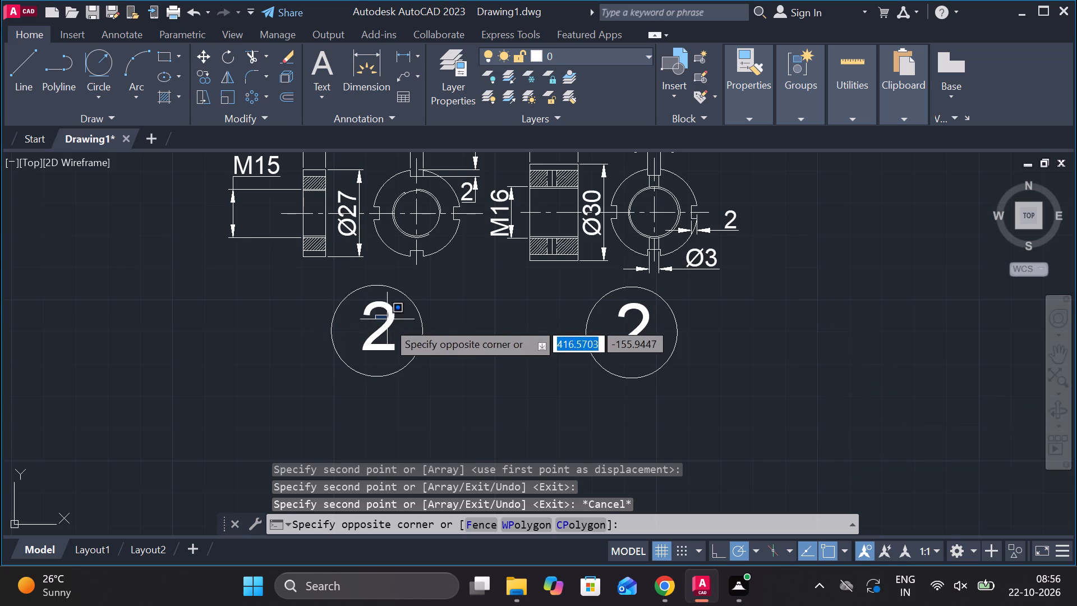
{"action": "key", "text": "Escape"}
{"action": "double_click", "coordinate": [389, 313]}
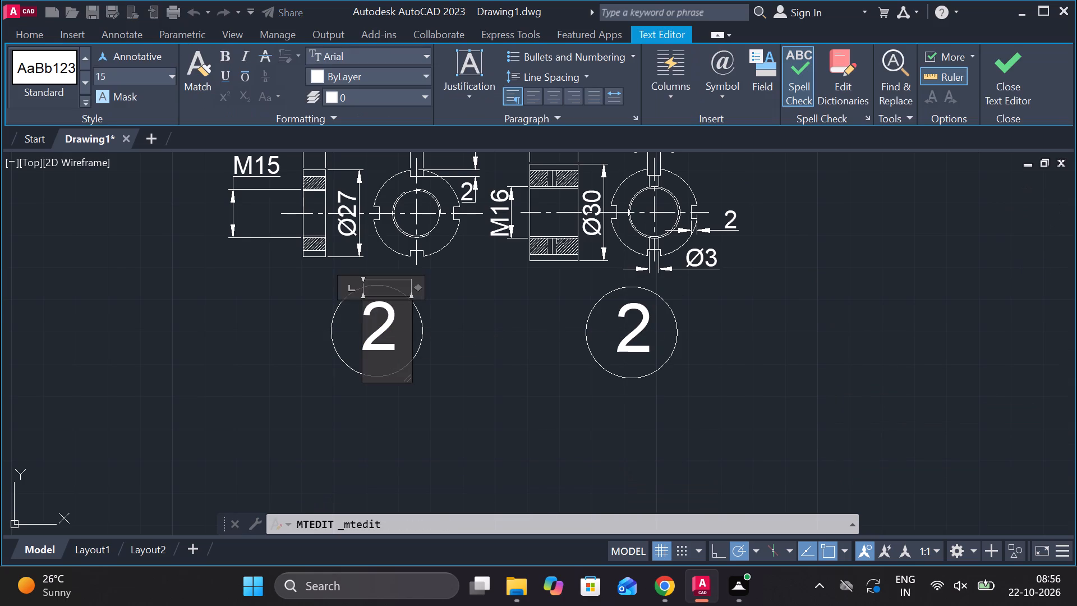
{"action": "key", "text": "BackSpace"}
{"action": "key", "text": "8"}
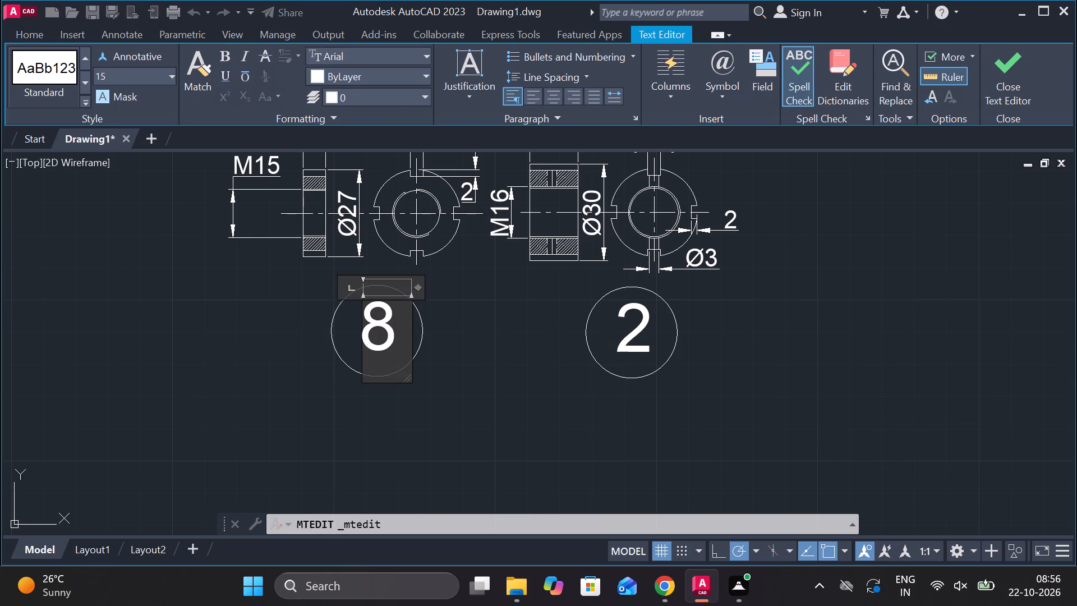
{"action": "left_click", "coordinate": [1011, 78]}
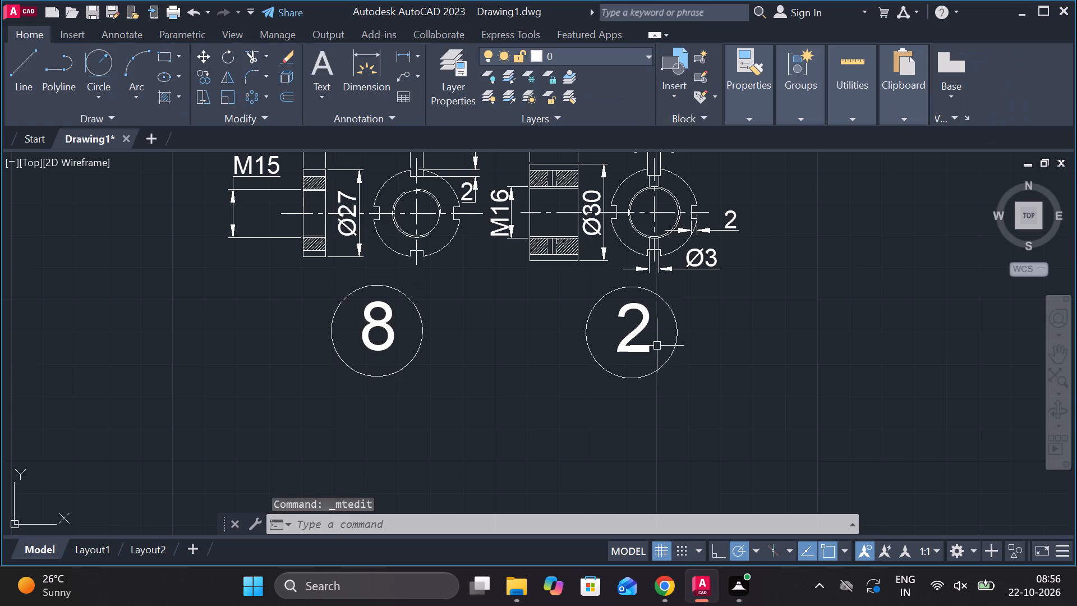
Change the circled part number below the M16 part to 9.
{"action": "double_click", "coordinate": [649, 319]}
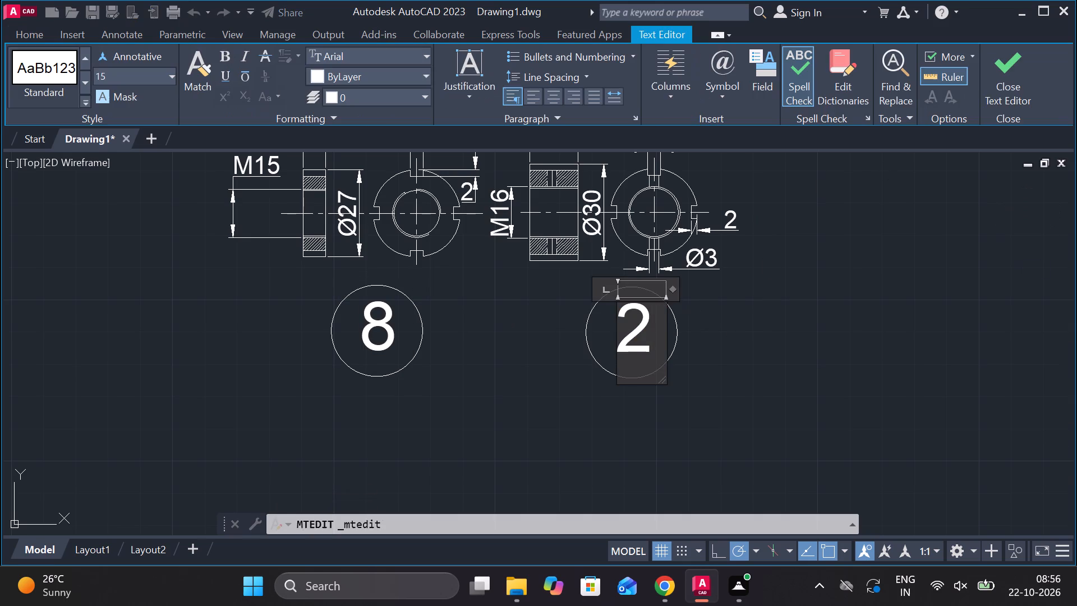
{"action": "key", "text": "BackSpace"}
{"action": "key", "text": "9"}
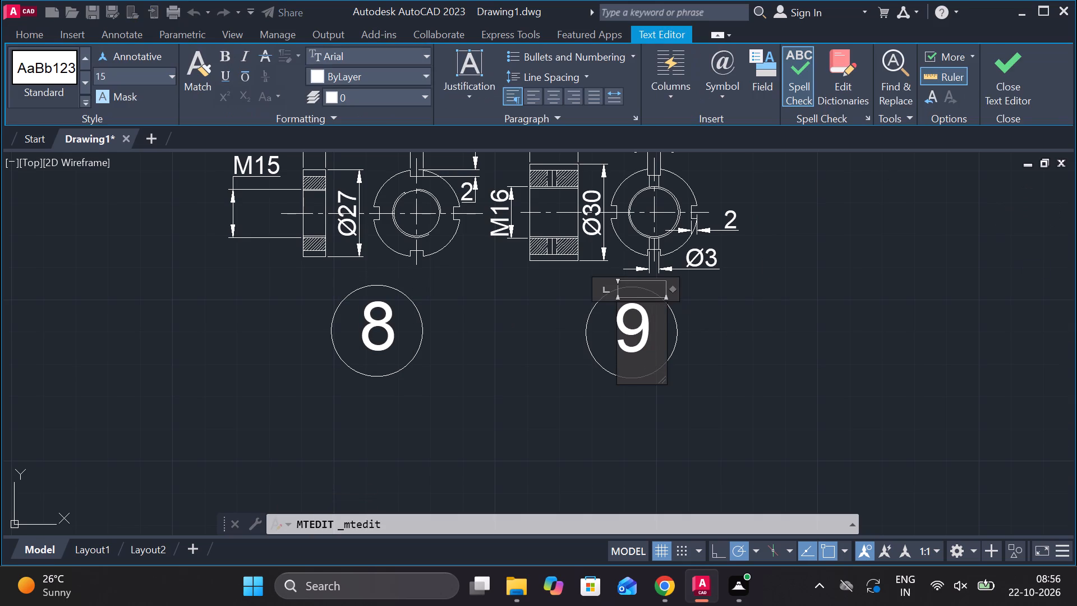
{"action": "left_click", "coordinate": [1007, 113]}
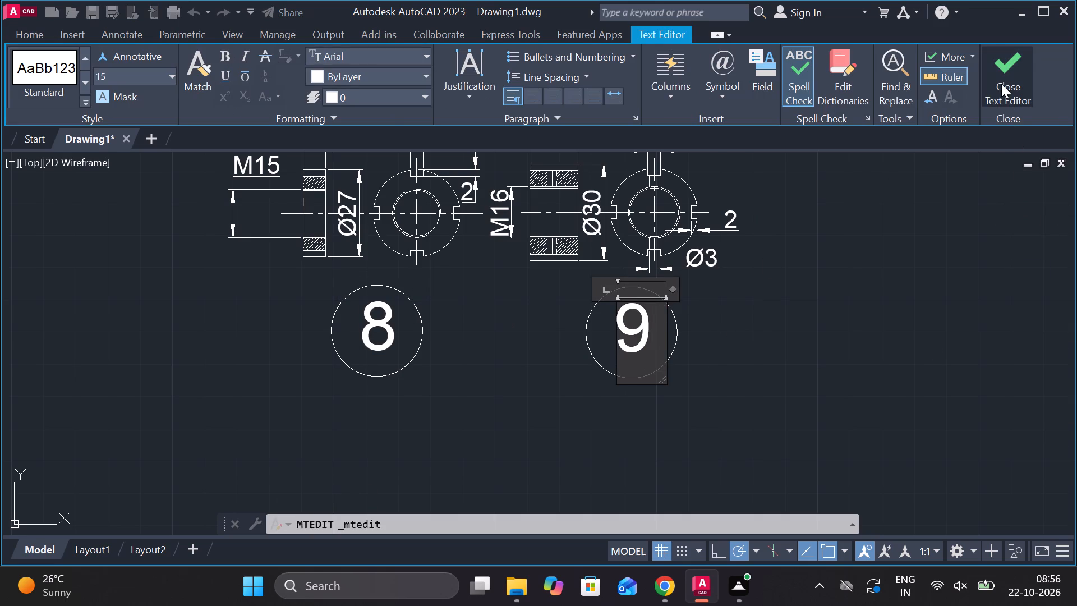
{"action": "left_click", "coordinate": [1001, 84]}
Move parts 8 and 9, with their dimensions and circled numbers, up and left into the row beside part 6.
{"action": "scroll", "coordinate": [830, 261], "scroll_direction": "down", "scroll_amount": 2}
{"action": "scroll", "coordinate": [776, 310], "scroll_direction": "up", "scroll_amount": 1}
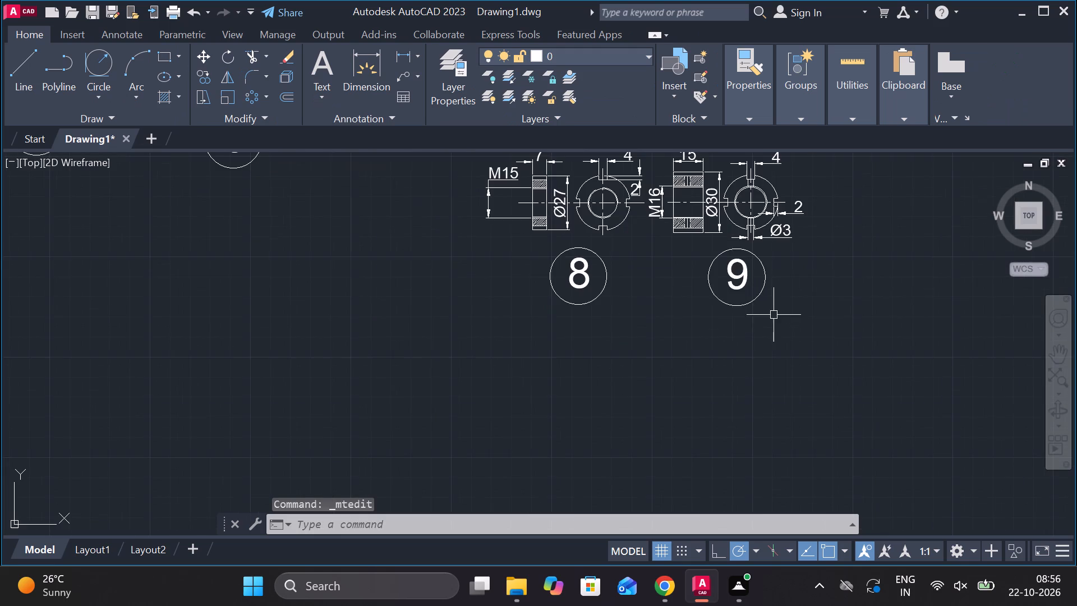
{"action": "middle_click_drag", "start_coordinate": [698, 330], "coordinate": [731, 434]}
{"action": "left_click", "coordinate": [424, 210]}
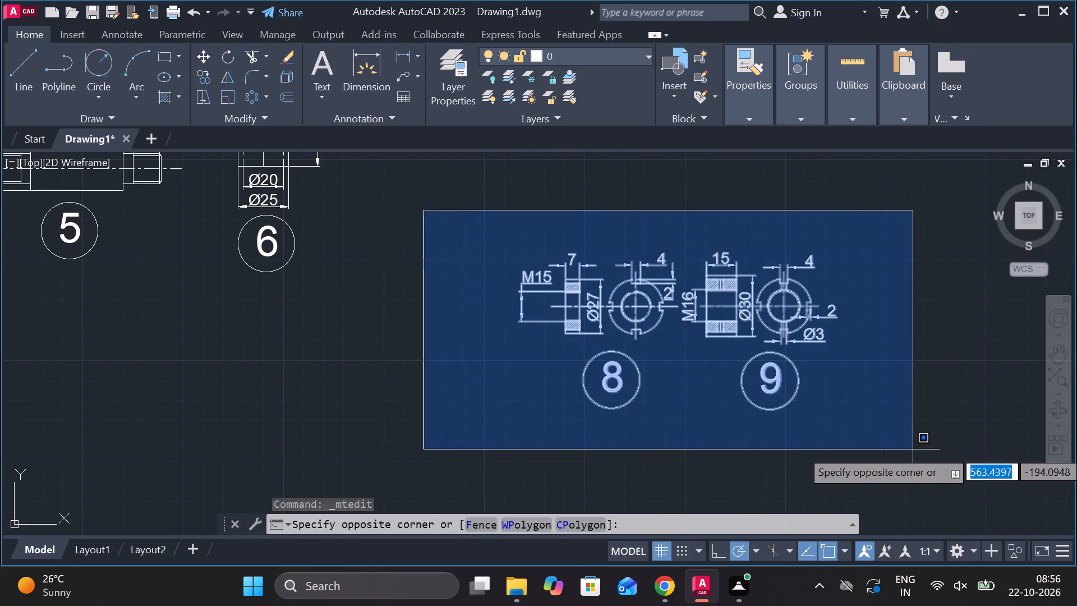
{"action": "left_click", "coordinate": [913, 452]}
{"action": "key", "text": "m"}
{"action": "key", "text": "Return"}
{"action": "left_click", "coordinate": [913, 452]}
{"action": "scroll", "coordinate": [915, 435], "scroll_direction": "down", "scroll_amount": 2}
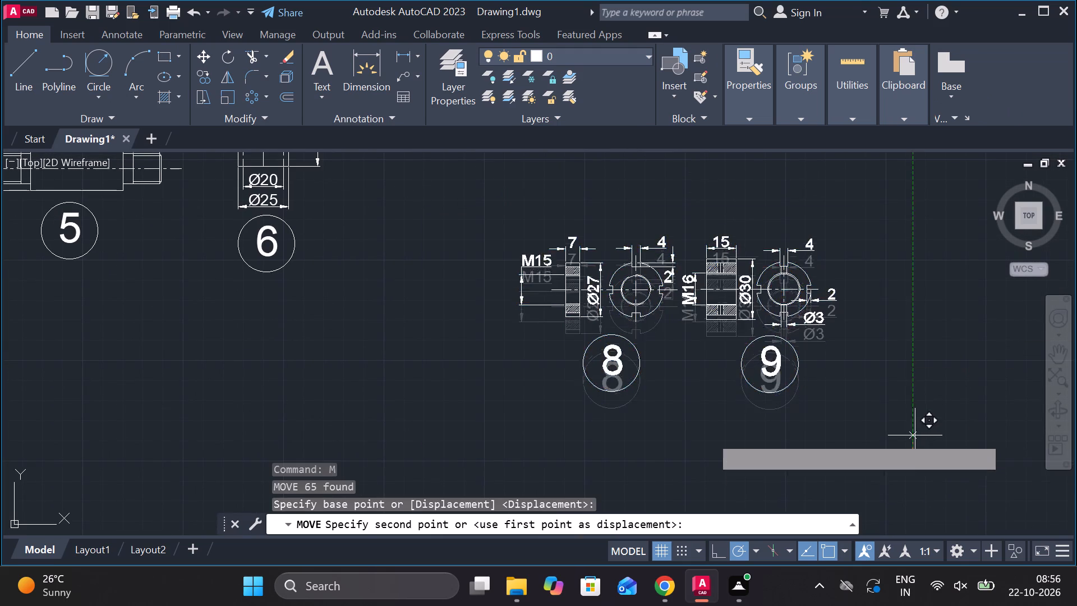
{"action": "scroll", "coordinate": [915, 435], "scroll_direction": "down", "scroll_amount": 1}
{"action": "scroll", "coordinate": [918, 431], "scroll_direction": "up", "scroll_amount": 3}
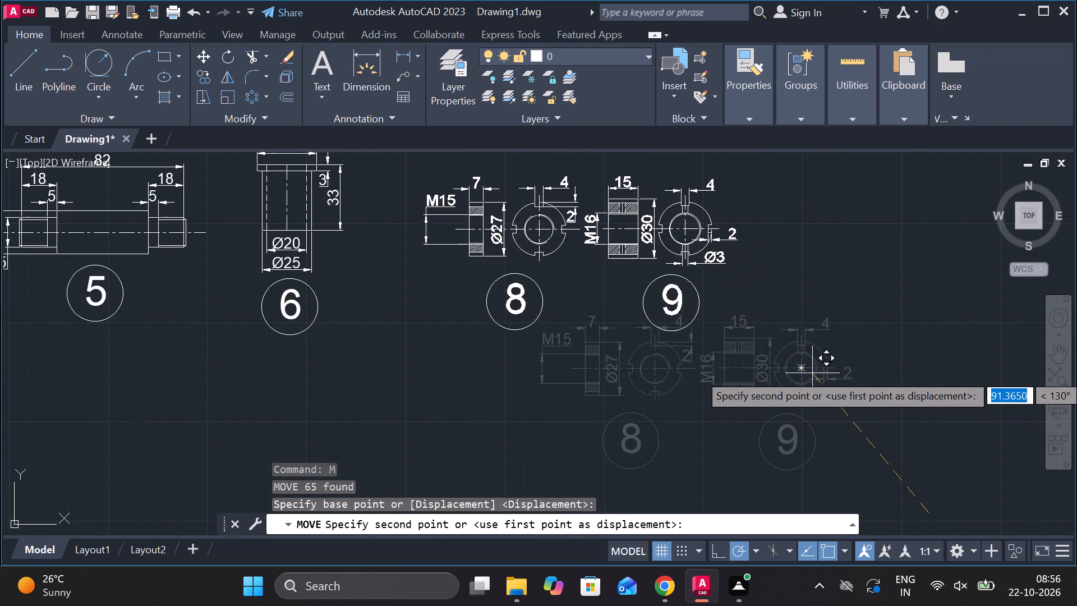
{"action": "left_click", "coordinate": [780, 357]}
Copy part 8's notched circular view with its notch dimensions, but without the horizontal centreline, to the empty space right of part 9.
{"action": "scroll", "coordinate": [785, 358], "scroll_direction": "down", "scroll_amount": 1}
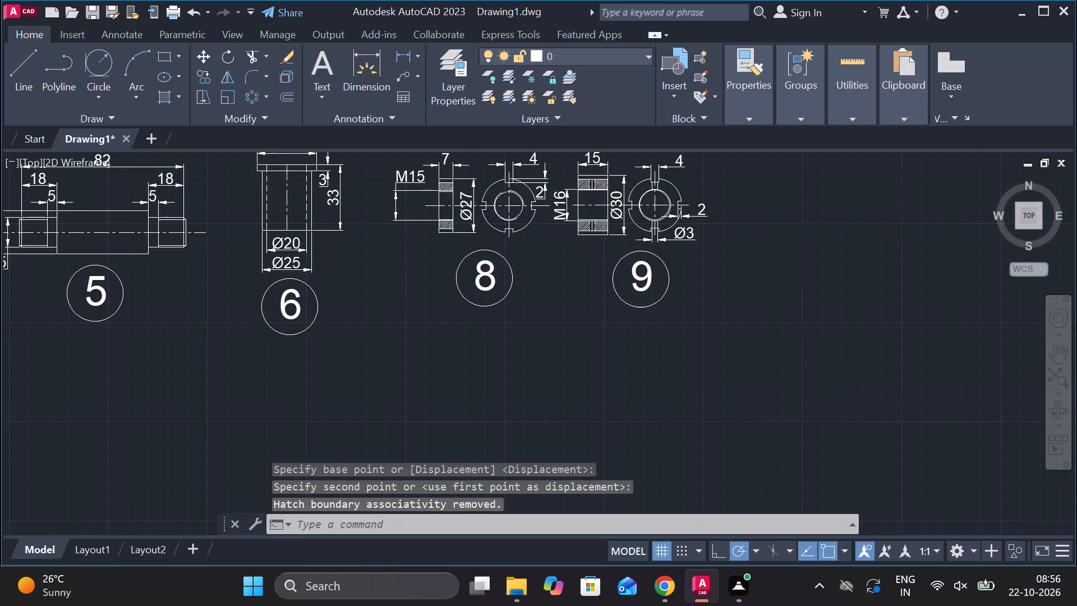
{"action": "scroll", "coordinate": [785, 358], "scroll_direction": "down", "scroll_amount": 1}
{"action": "middle_click_drag", "start_coordinate": [869, 387], "coordinate": [683, 373]}
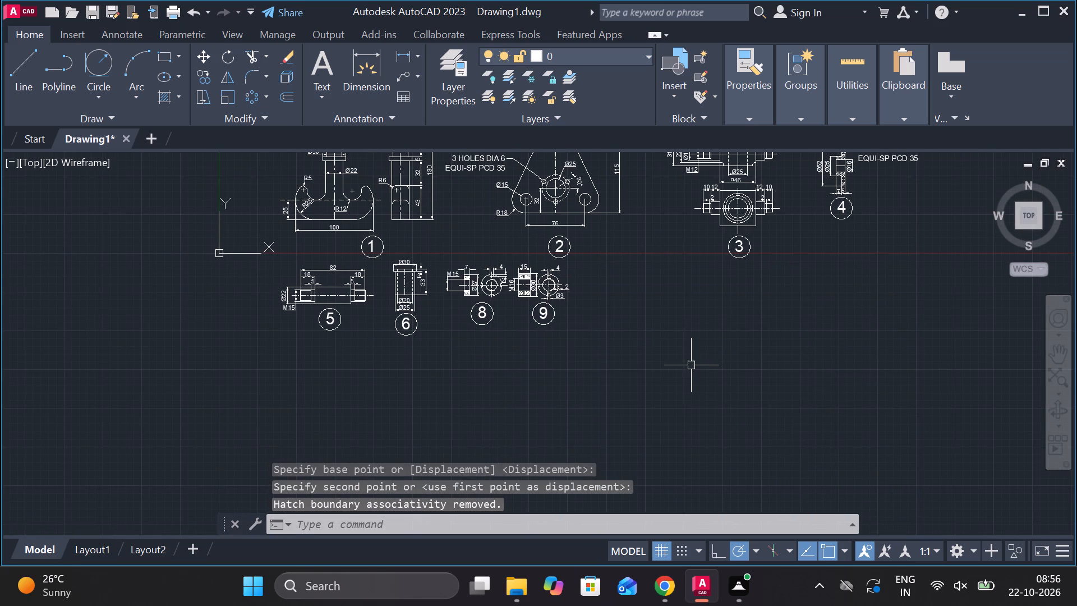
{"action": "scroll", "coordinate": [691, 365], "scroll_direction": "down", "scroll_amount": 1}
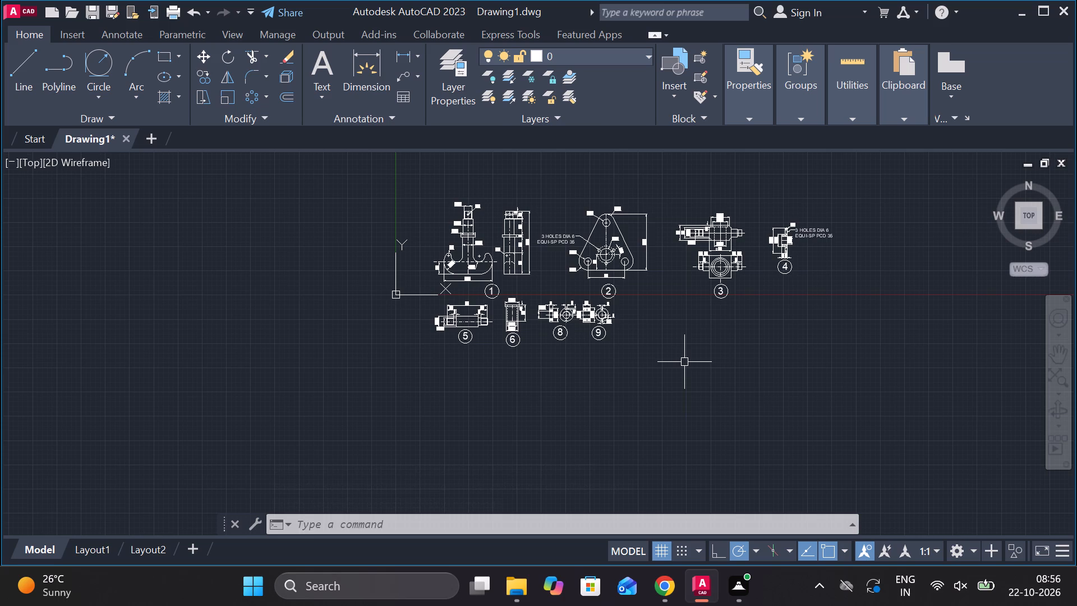
{"action": "scroll", "coordinate": [624, 336], "scroll_direction": "up", "scroll_amount": 4}
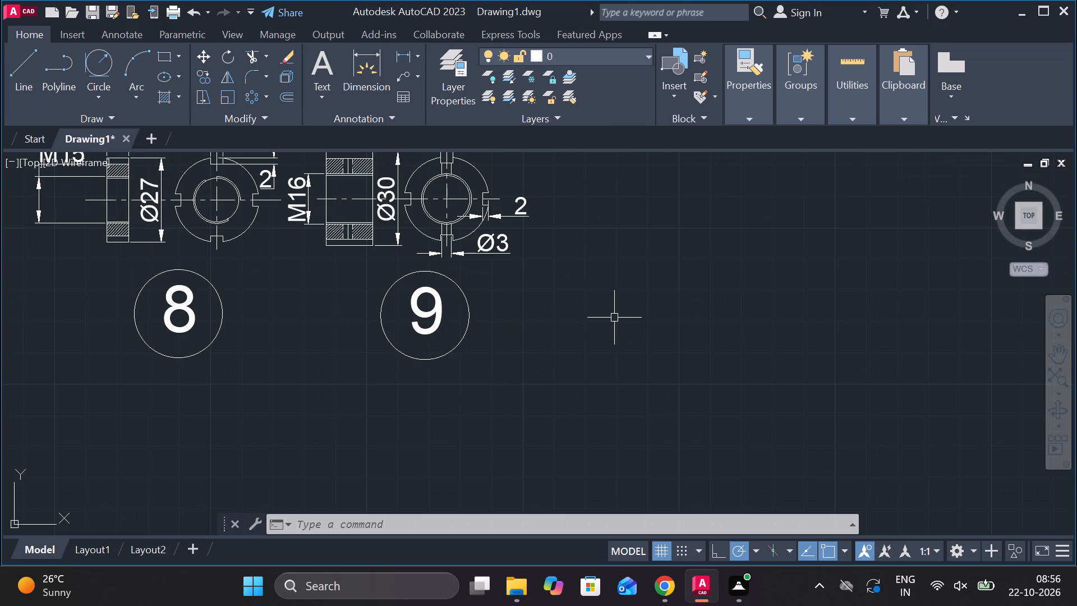
{"action": "scroll", "coordinate": [570, 327], "scroll_direction": "down", "scroll_amount": 1}
{"action": "middle_click_drag", "start_coordinate": [568, 334], "coordinate": [650, 354]}
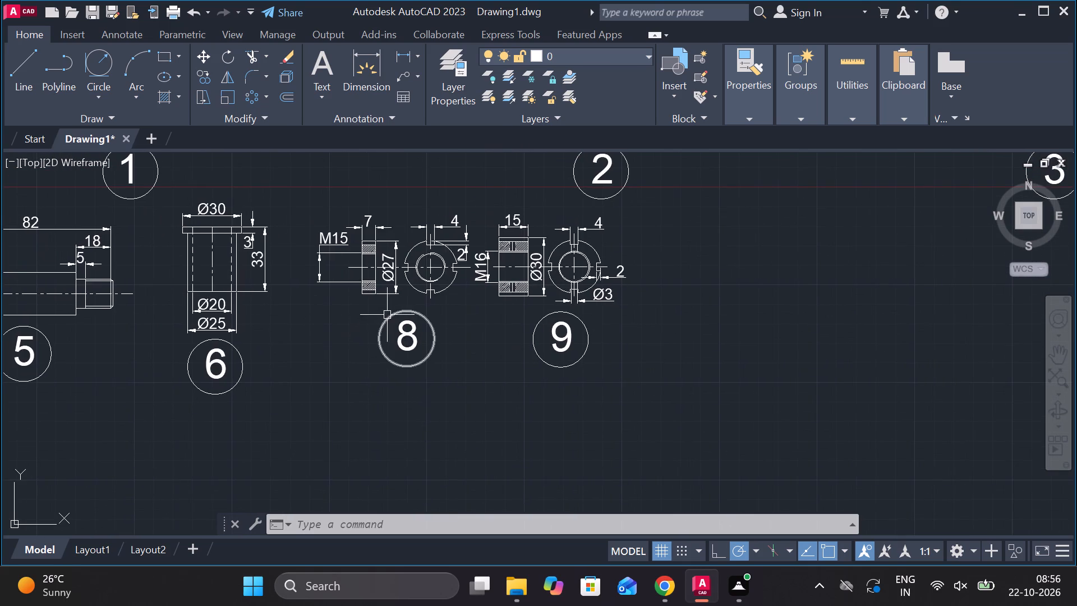
{"action": "middle_click_drag", "start_coordinate": [466, 305], "coordinate": [619, 330]}
{"action": "scroll", "coordinate": [615, 318], "scroll_direction": "up", "scroll_amount": 2}
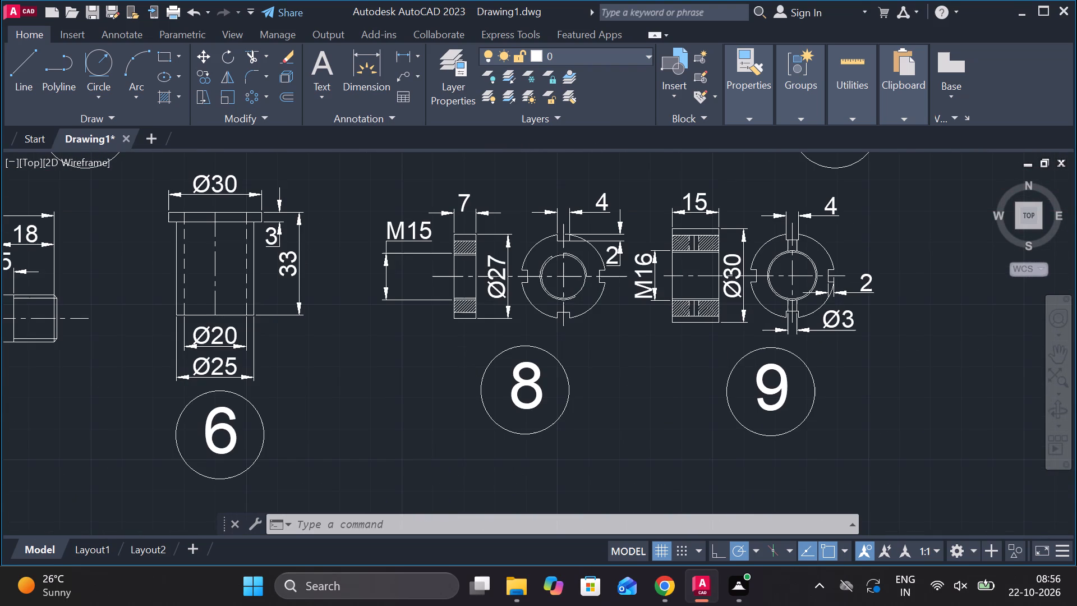
{"action": "left_click", "coordinate": [601, 326]}
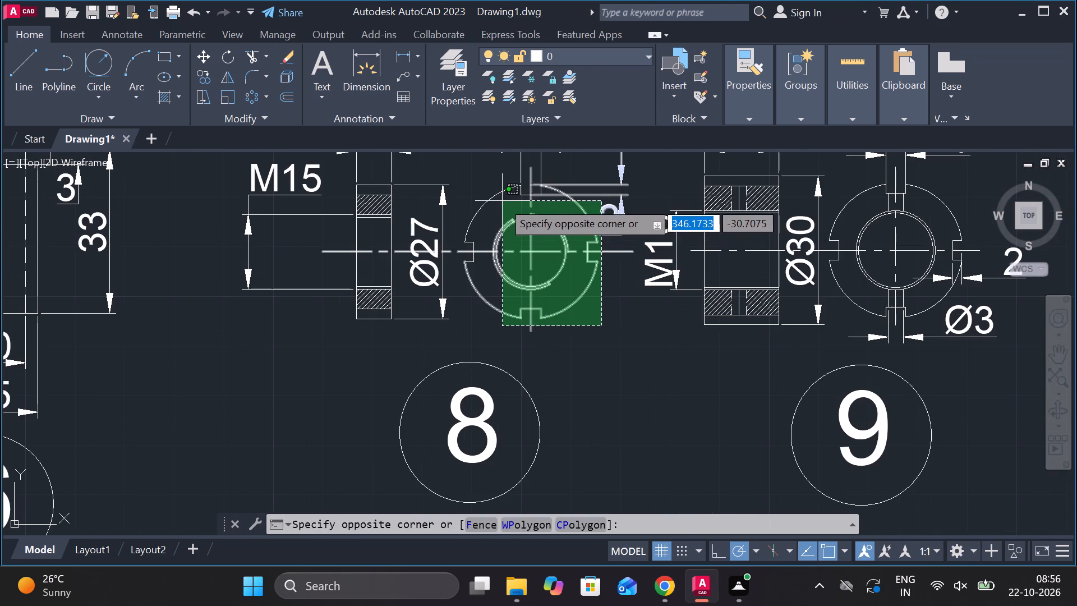
{"action": "left_click", "coordinate": [459, 176]}
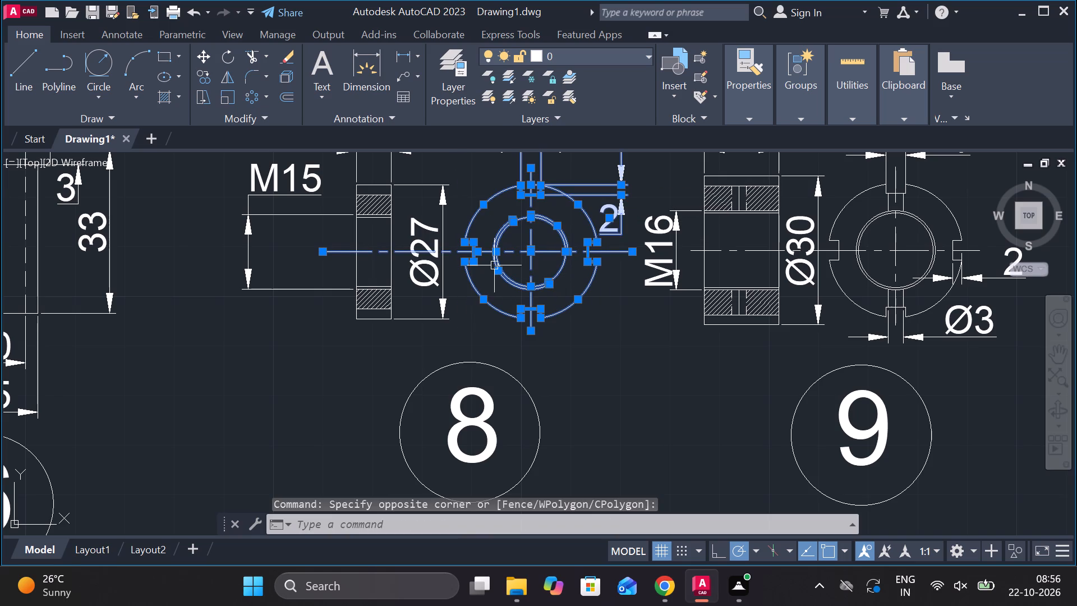
{"action": "left_click", "coordinate": [329, 247], "text": "shift"}
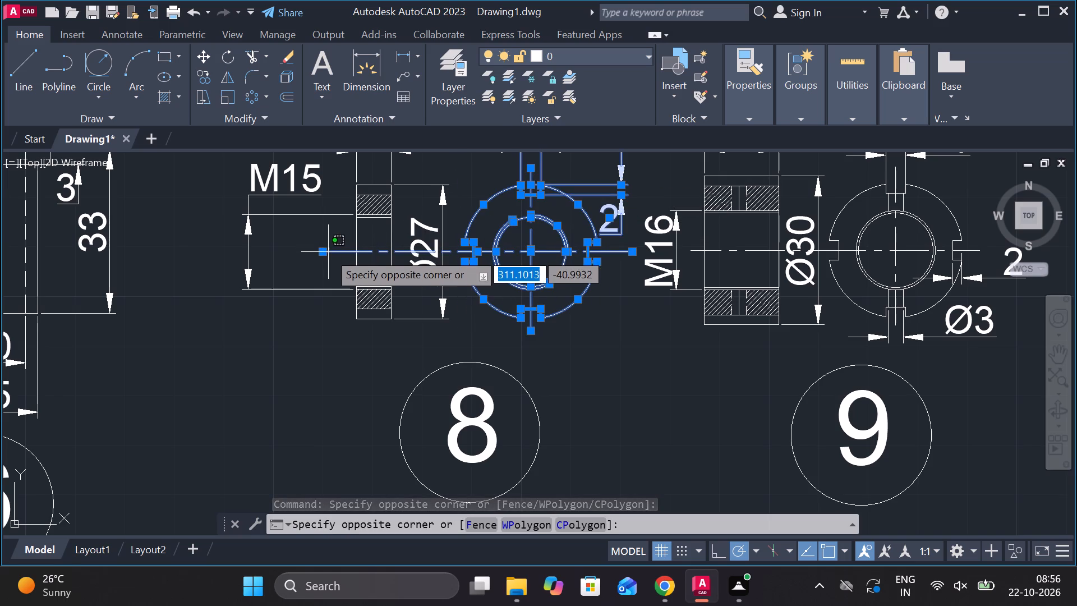
{"action": "left_click", "coordinate": [328, 252], "text": "shift"}
{"action": "key", "text": "c"}
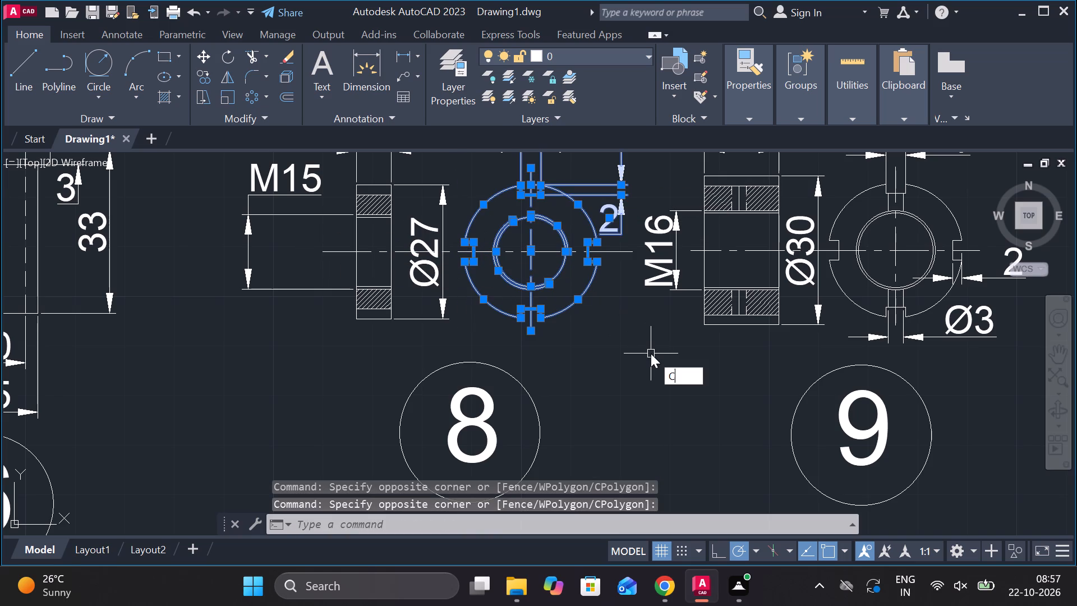
{"action": "key", "text": "o"}
{"action": "key", "text": "Return"}
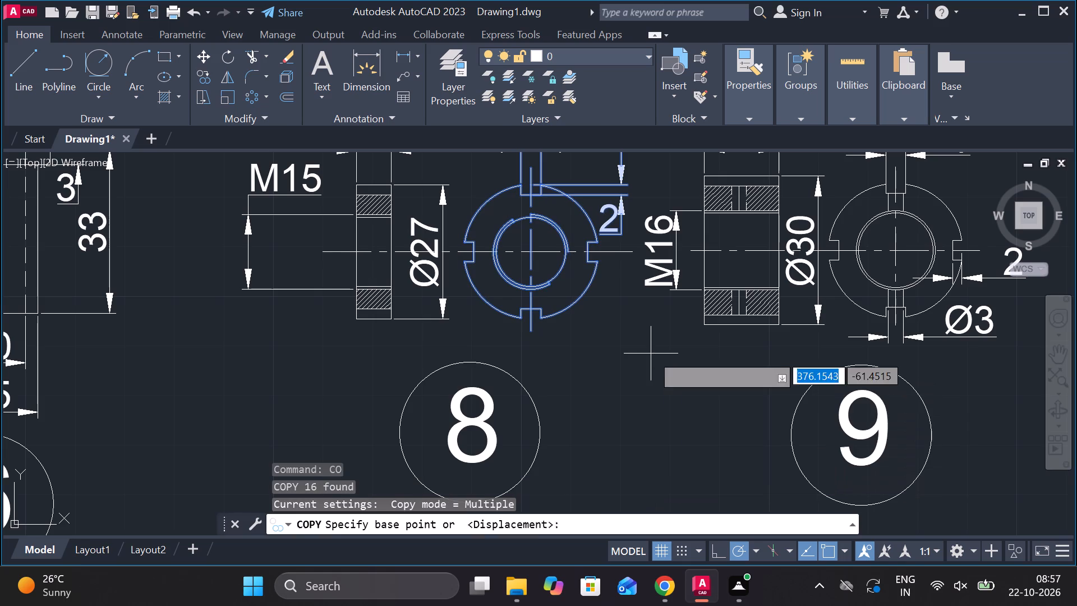
{"action": "left_click", "coordinate": [532, 251]}
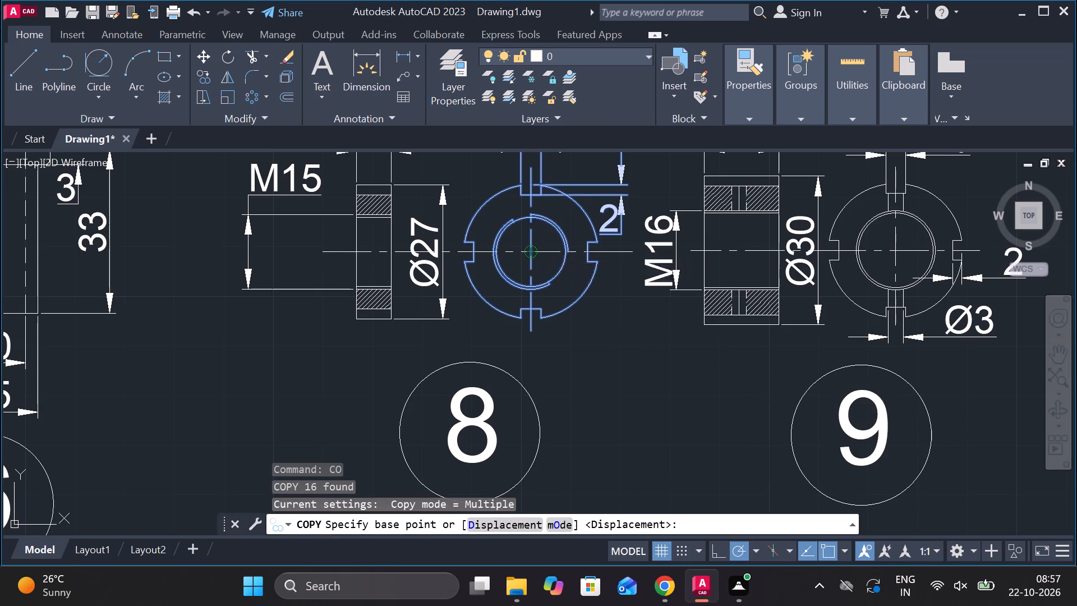
{"action": "scroll", "coordinate": [550, 293], "scroll_direction": "down", "scroll_amount": 2}
{"action": "middle_click_drag", "start_coordinate": [782, 288], "coordinate": [462, 278]}
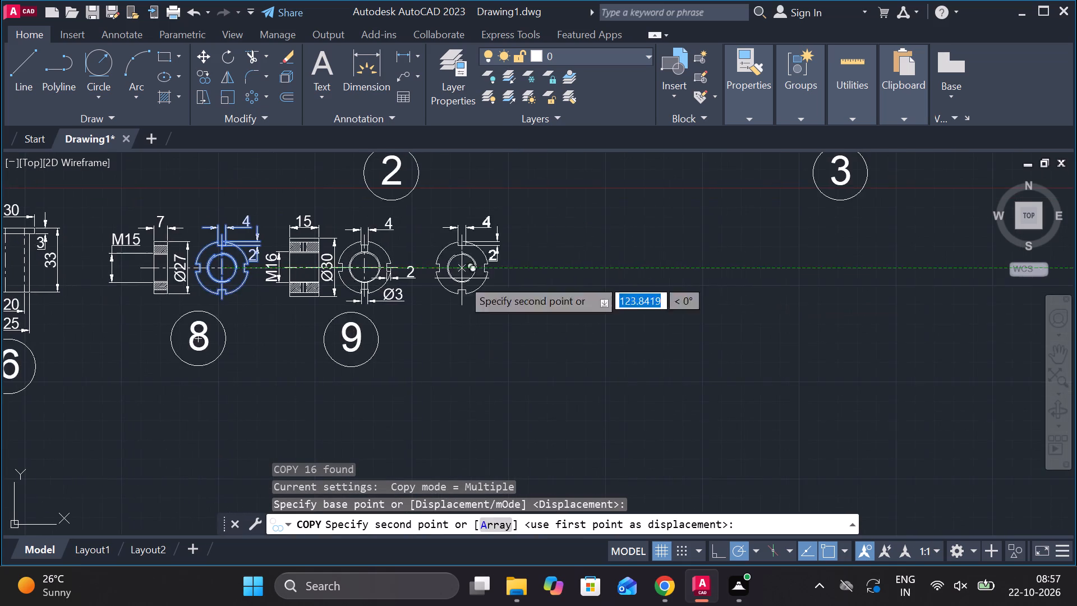
{"action": "scroll", "coordinate": [599, 299], "scroll_direction": "up", "scroll_amount": 2}
{"action": "left_click", "coordinate": [631, 324]}
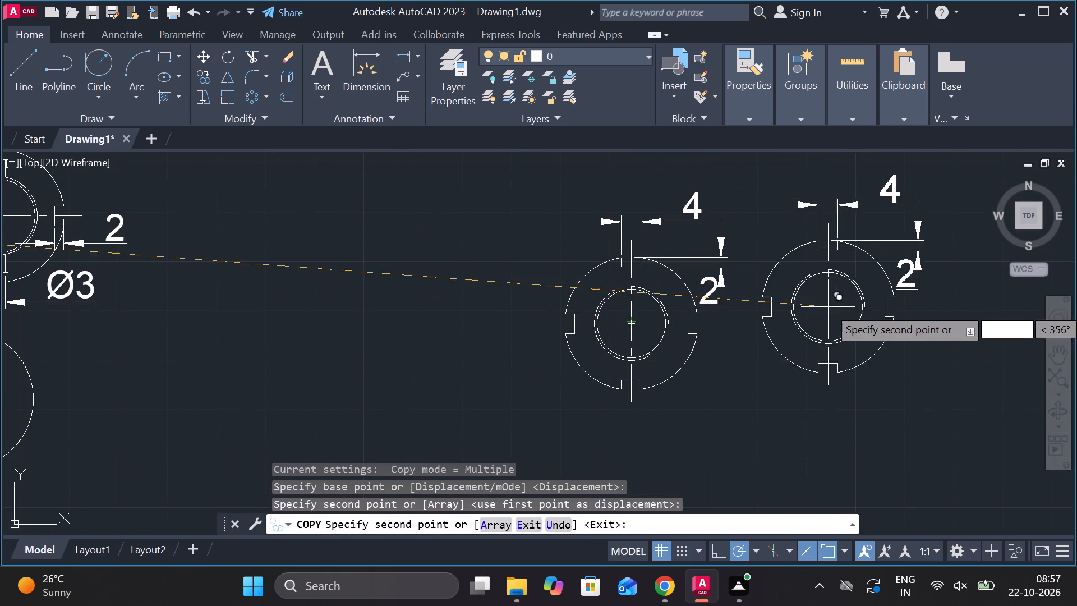
{"action": "key", "text": "Escape"}
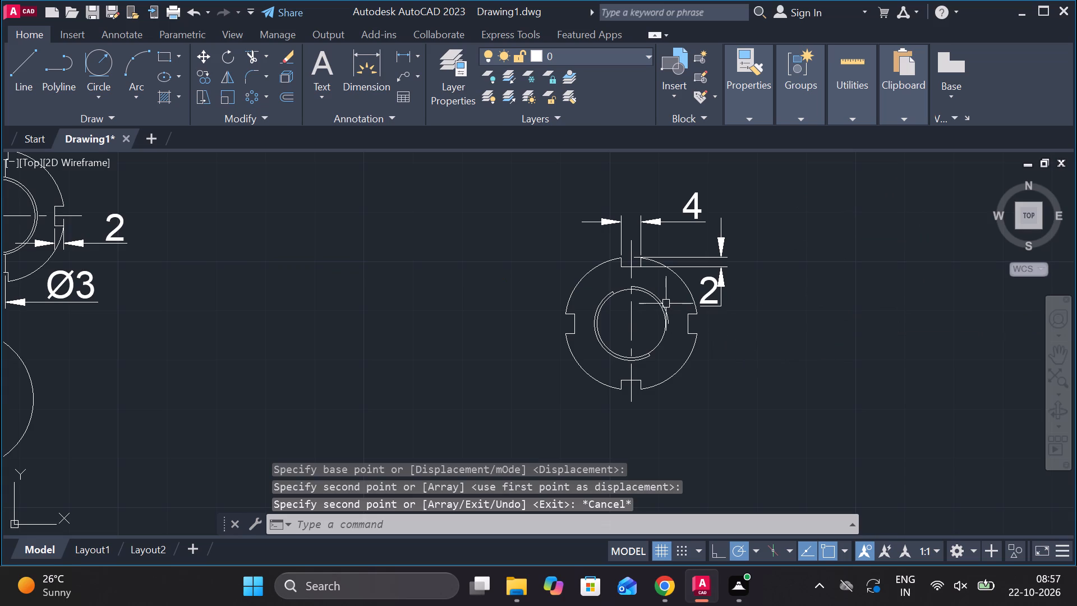
Erase the inner bore circle, the thread arc and their leftover fragments from the copied notched view.
{"action": "left_click", "coordinate": [666, 304]}
{"action": "left_click", "coordinate": [662, 304]}
{"action": "type", "text": "E"}
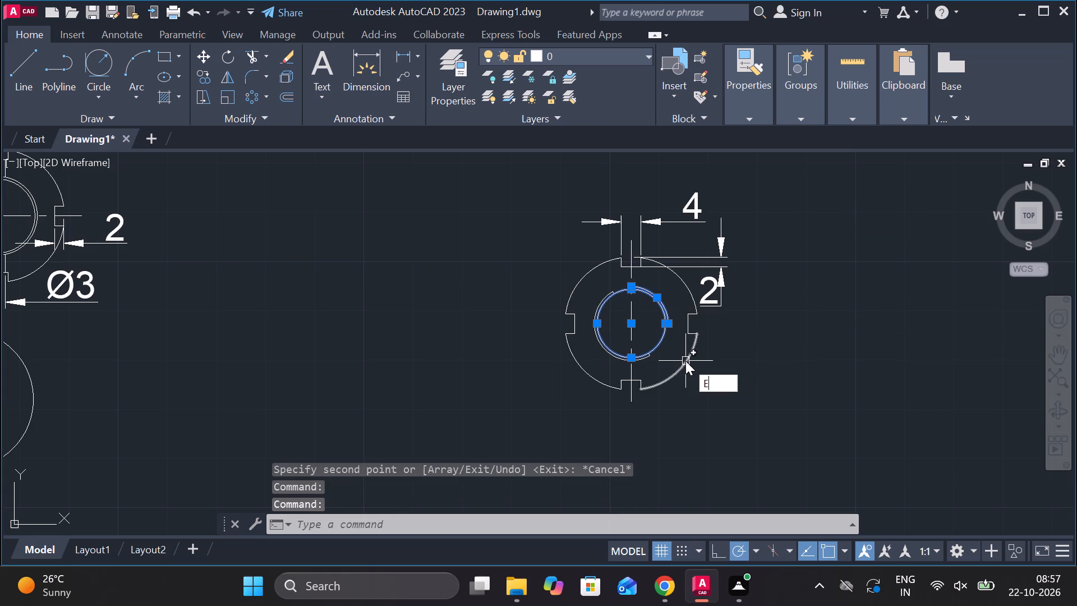
{"action": "key", "text": "space"}
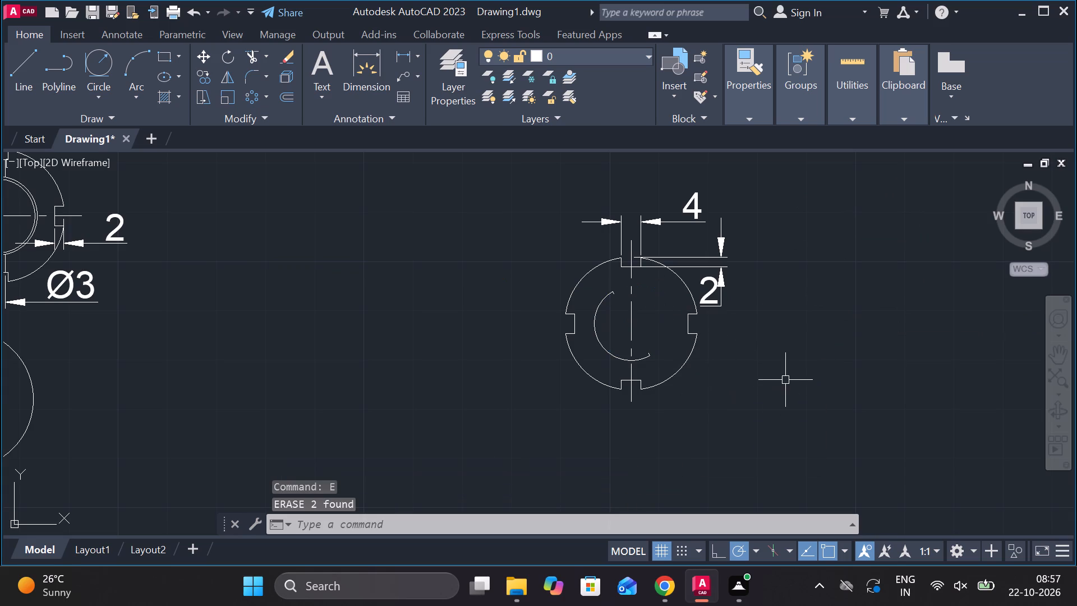
{"action": "left_click", "coordinate": [613, 351]}
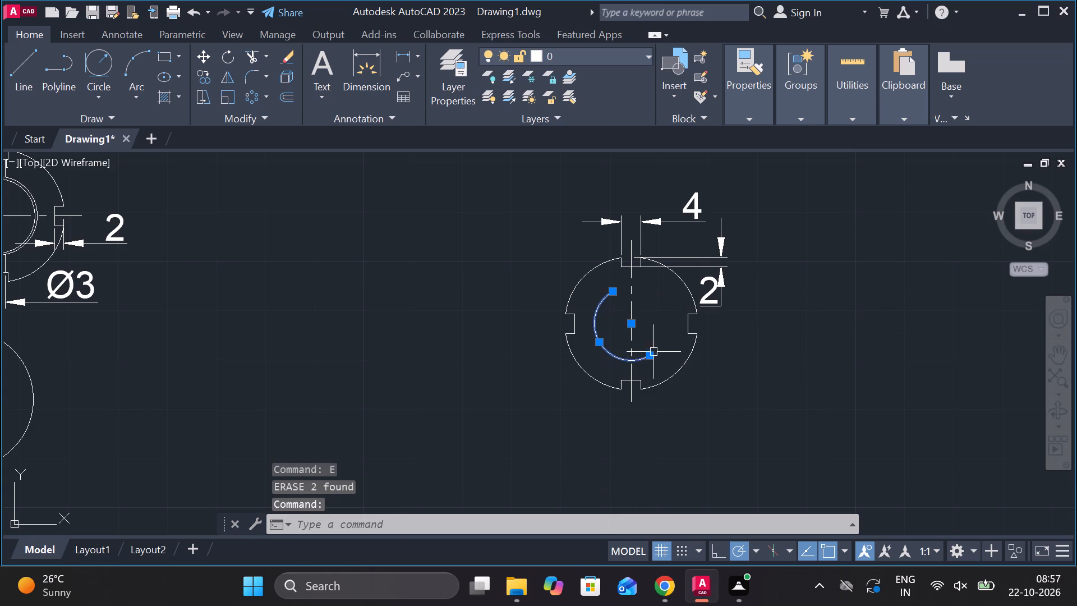
{"action": "type", "text": "E"}
{"action": "key", "text": "space"}
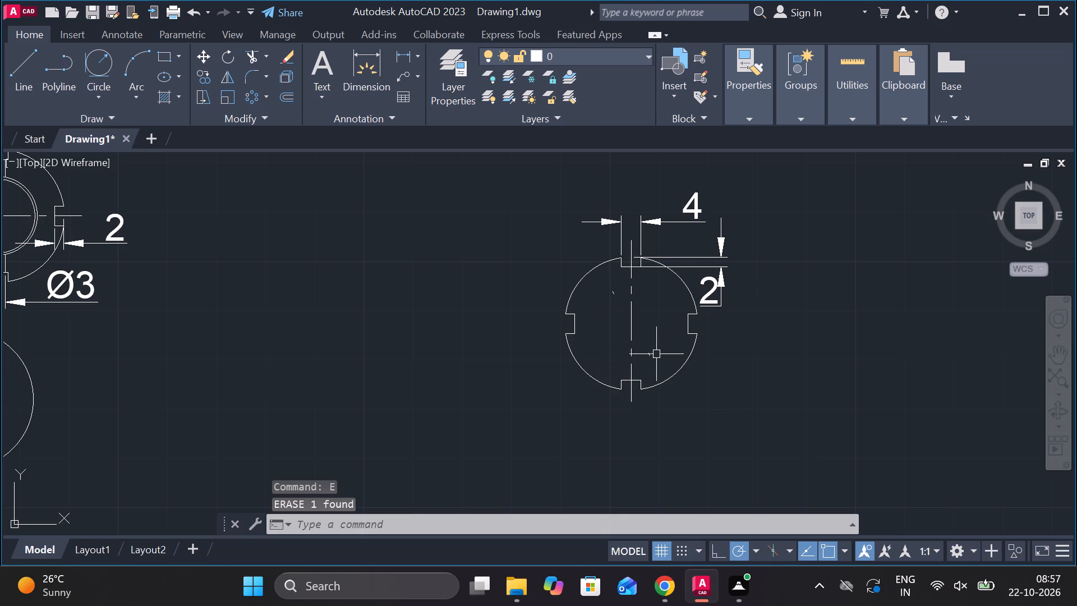
{"action": "left_click", "coordinate": [646, 357]}
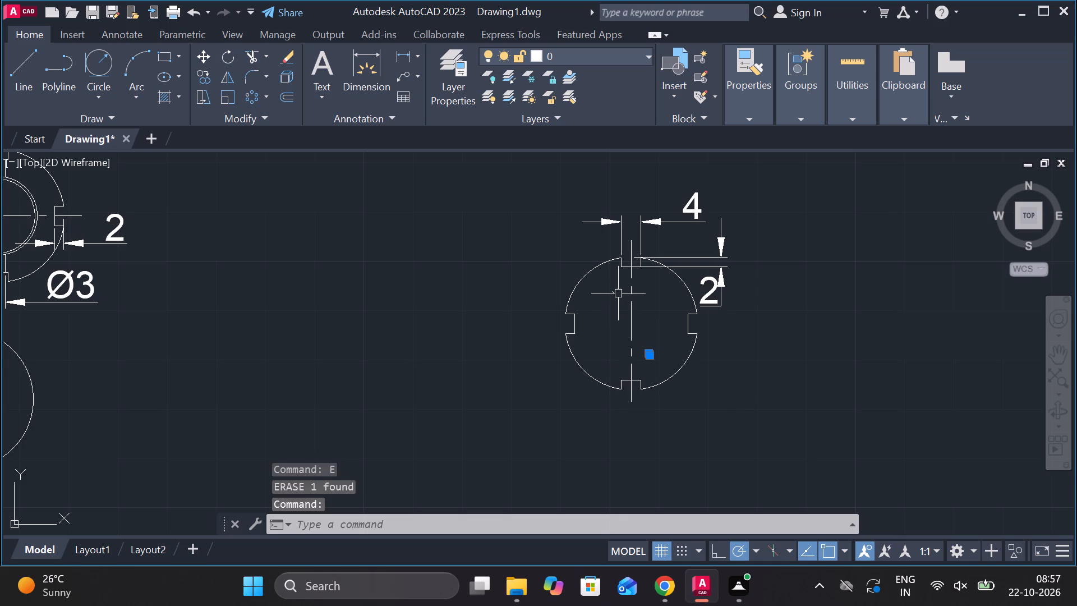
{"action": "left_click", "coordinate": [613, 293]}
{"action": "type", "text": "E"}
{"action": "key", "text": "space"}
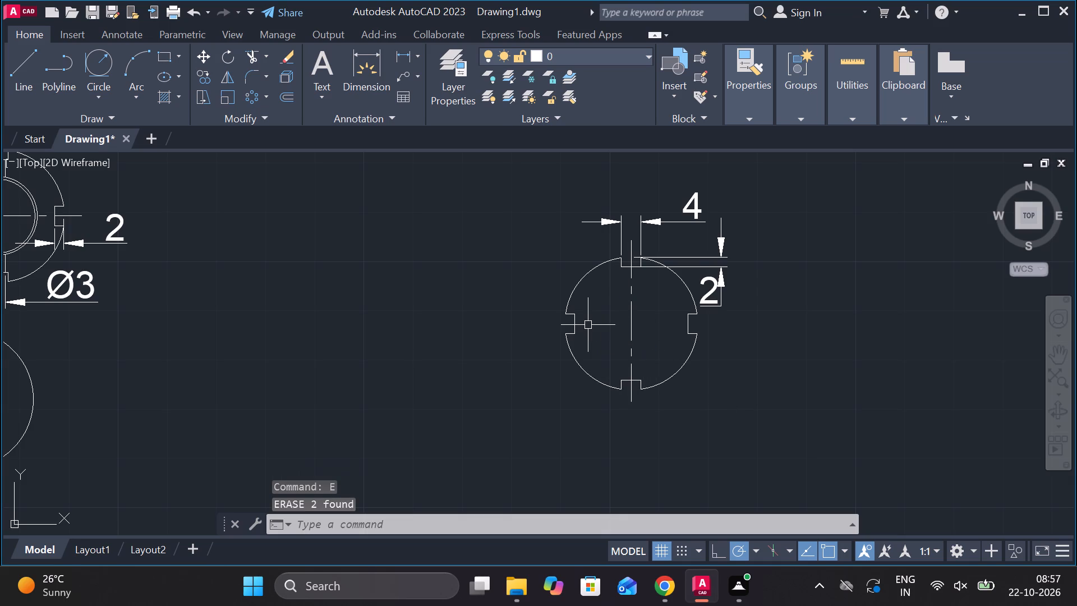
Draw a circle of diameter 12 at the centre of the copied notched view.
{"action": "type", "text": "C"}
{"action": "key", "text": "space"}
{"action": "left_click", "coordinate": [633, 322]}
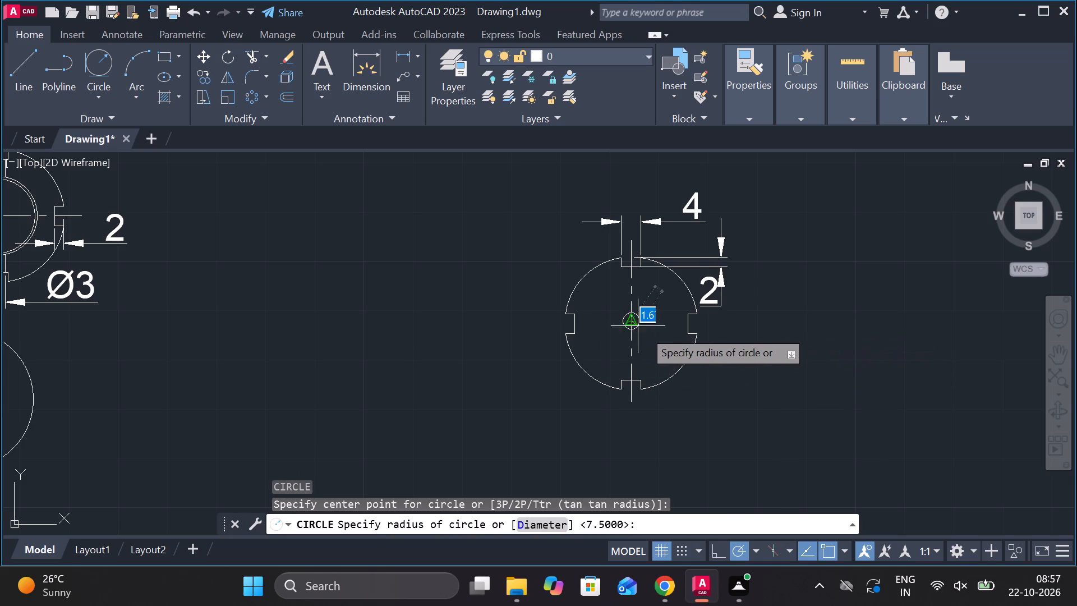
{"action": "type", "text": "D"}
{"action": "key", "text": "space"}
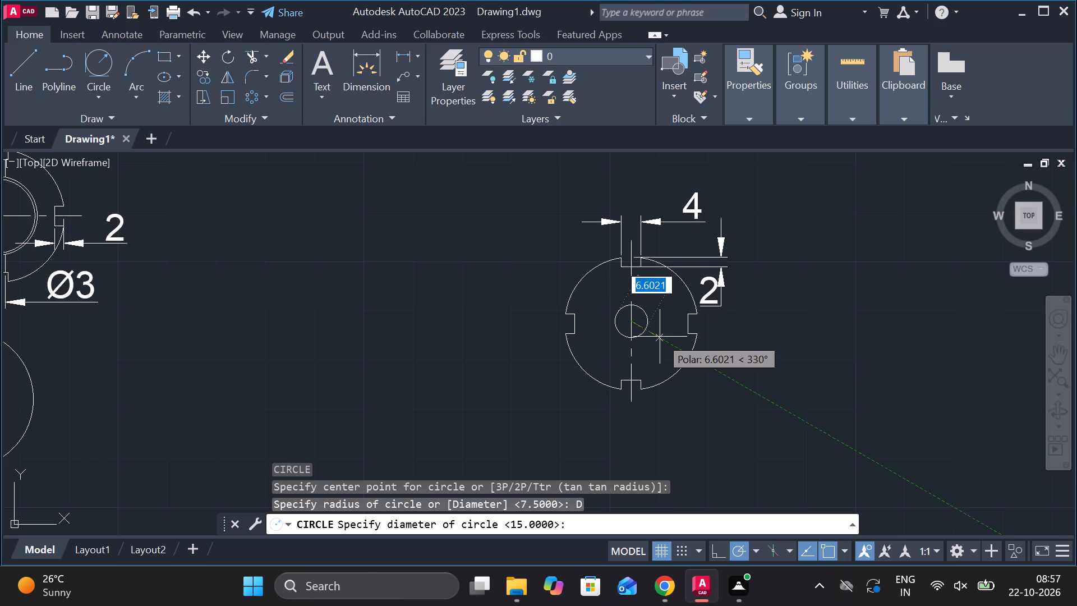
{"action": "type", "text": "12"}
{"action": "key", "text": "Return"}
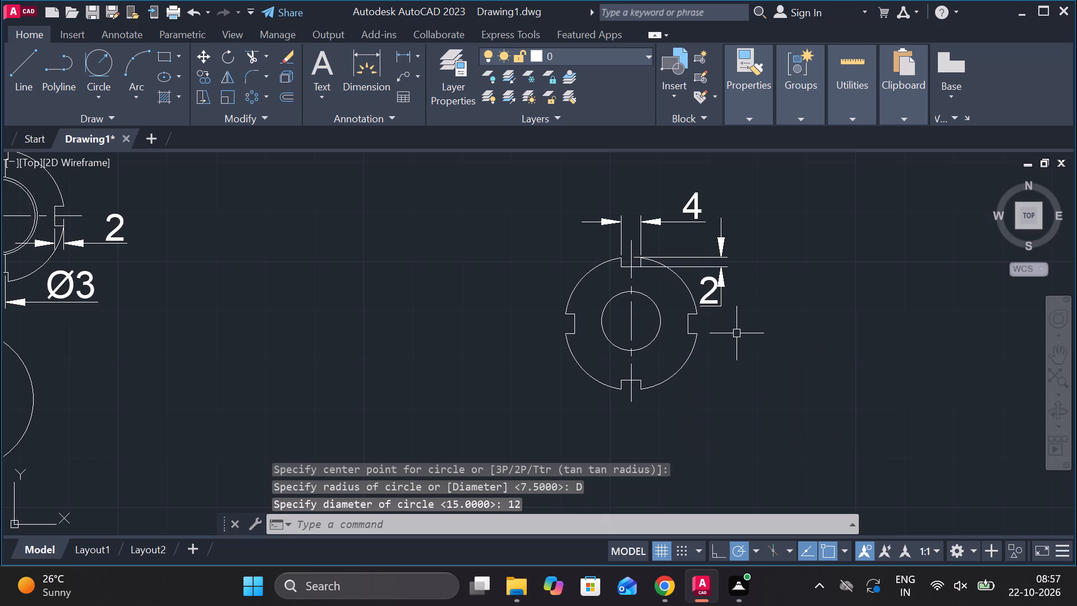
Offset the 12 mm diameter circle in the copied notched view inward by 1 mm.
{"action": "left_click", "coordinate": [651, 302]}
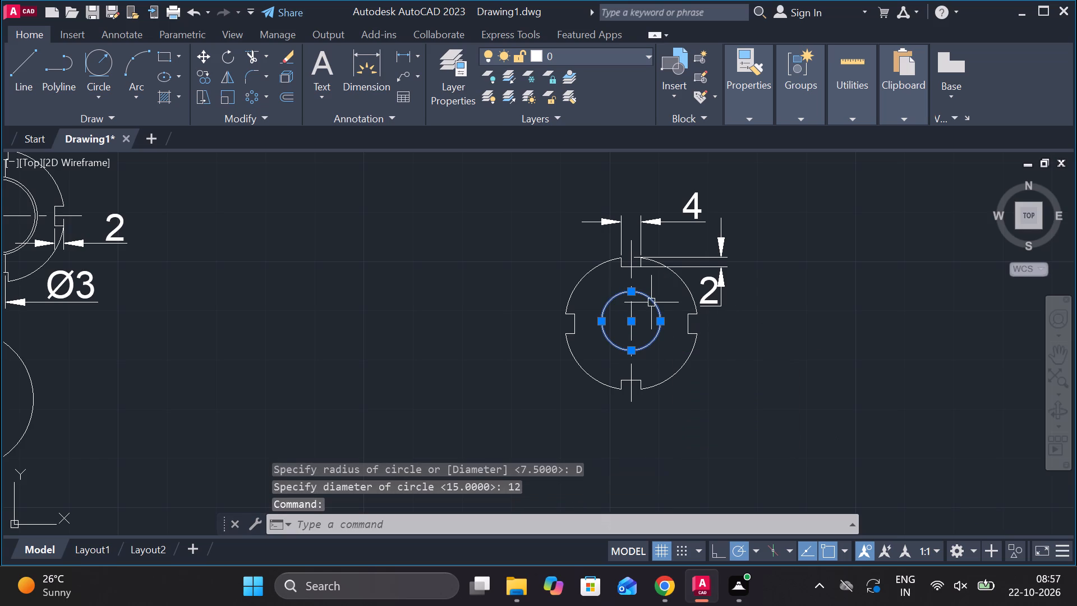
{"action": "key", "text": "o"}
{"action": "key", "text": "Return"}
{"action": "key", "text": "Return"}
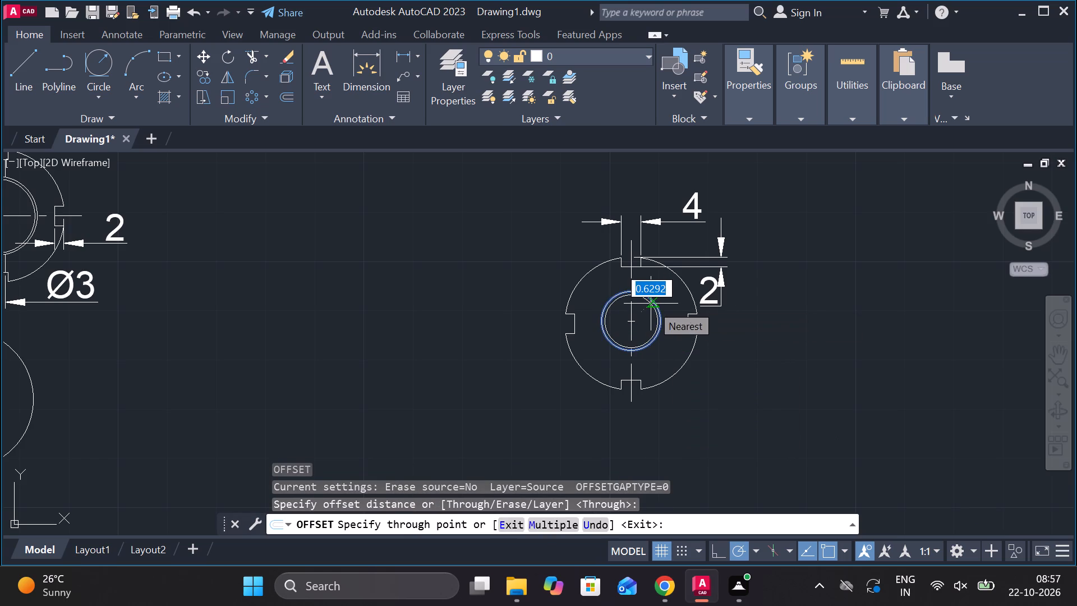
{"action": "key", "text": "1"}
{"action": "key", "text": "Return"}
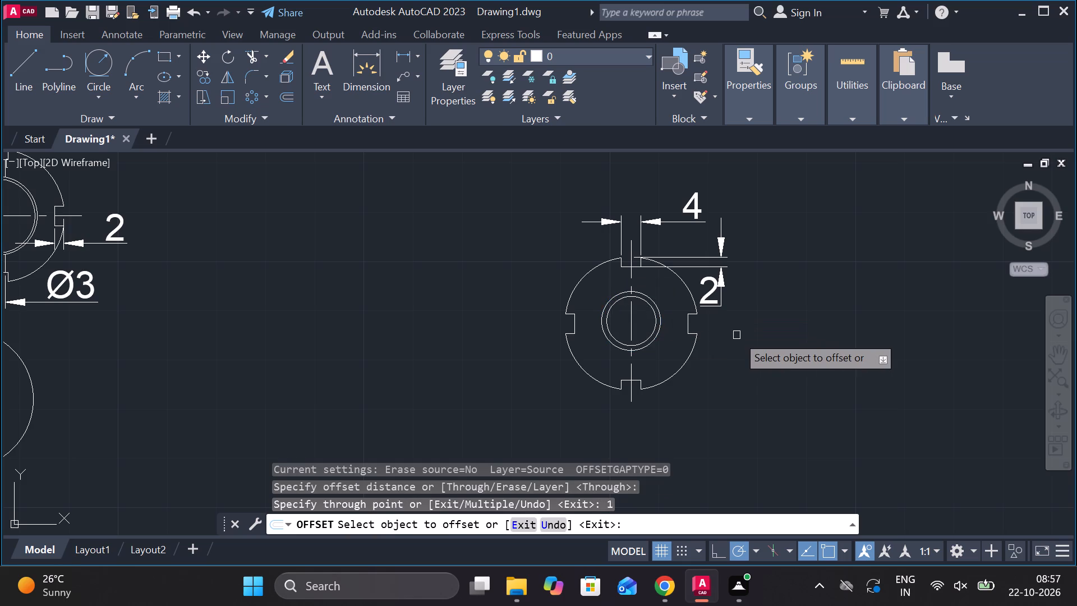
{"action": "scroll", "coordinate": [637, 270], "scroll_direction": "up", "scroll_amount": 2}
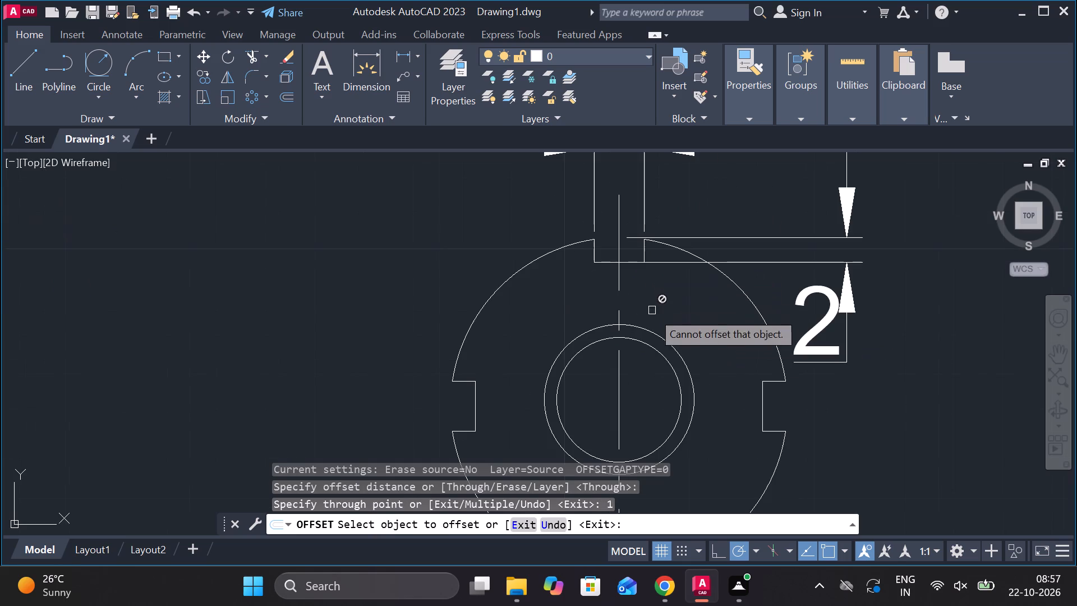
{"action": "key", "text": "Escape"}
Bridge the two concentric circles with short lines at the top and left quadrants, and trim away the outer circle's upper-left quarter.
{"action": "key", "text": "l"}
{"action": "key", "text": "Return"}
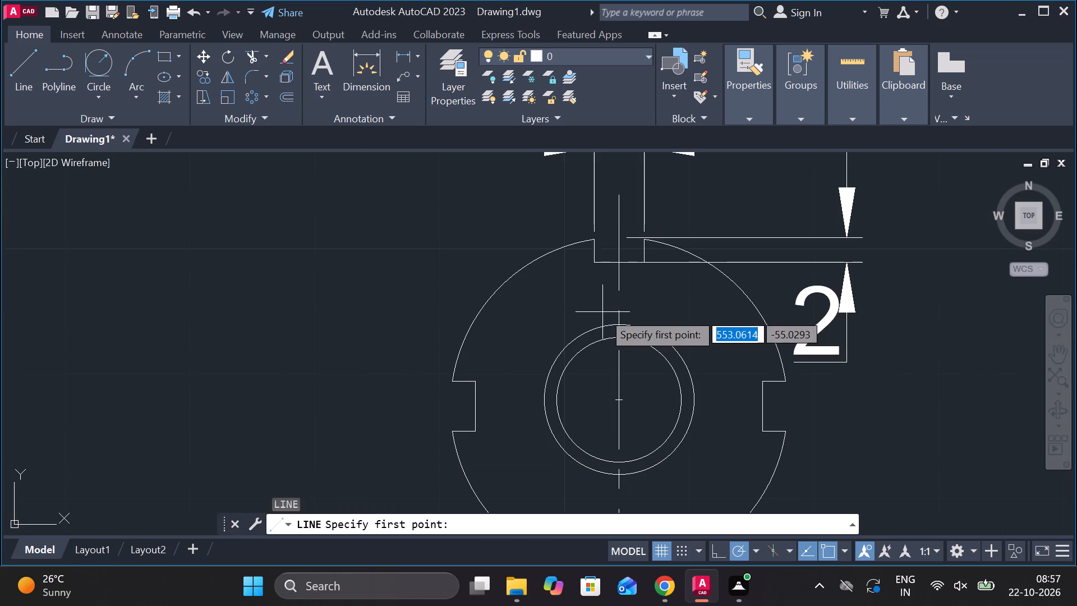
{"action": "left_click", "coordinate": [614, 322]}
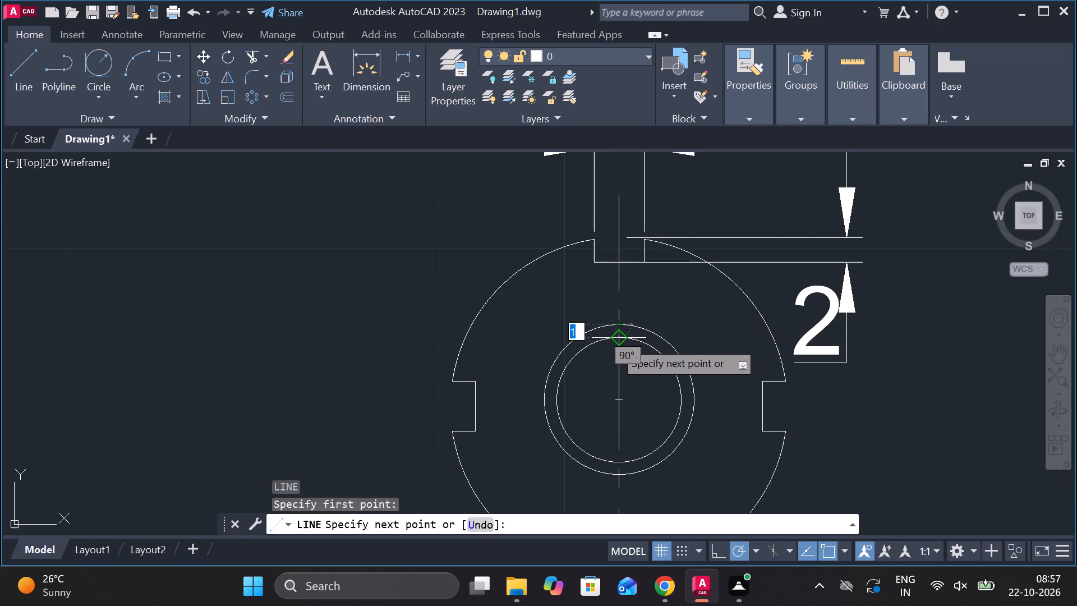
{"action": "left_click", "coordinate": [614, 341]}
{"action": "key", "text": "Escape"}
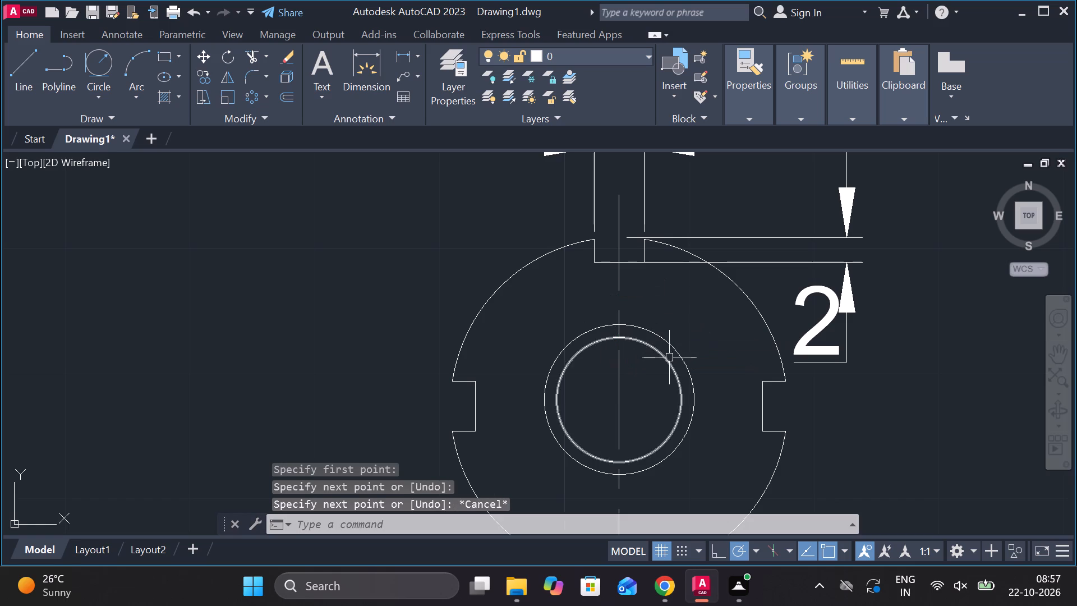
{"action": "key", "text": "space"}
{"action": "left_click", "coordinate": [551, 400]}
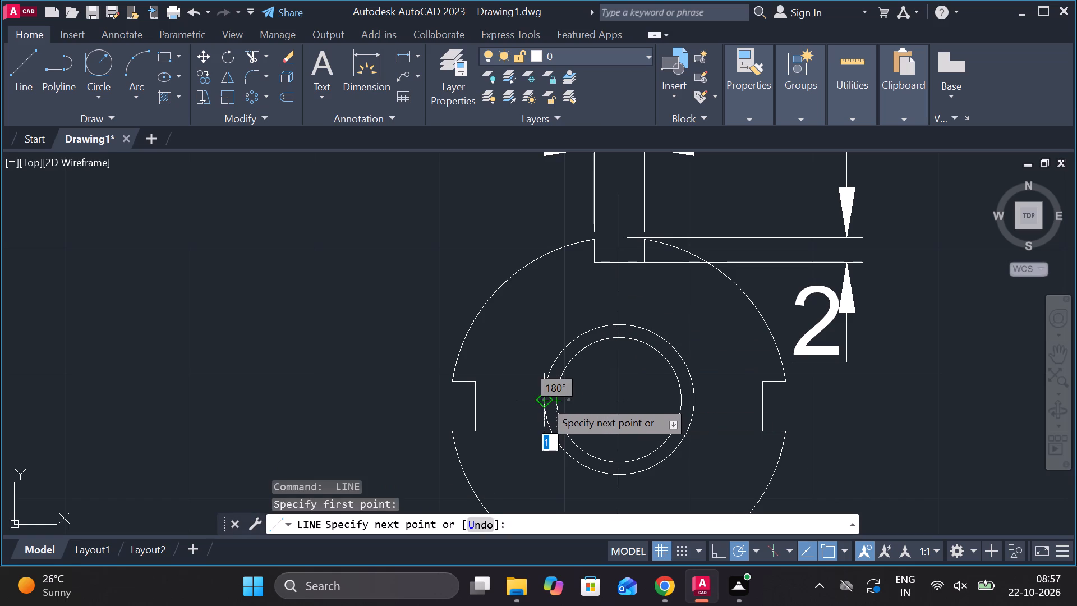
{"action": "left_click", "coordinate": [543, 400]}
{"action": "key", "text": "Escape"}
{"action": "type", "text": "TR"}
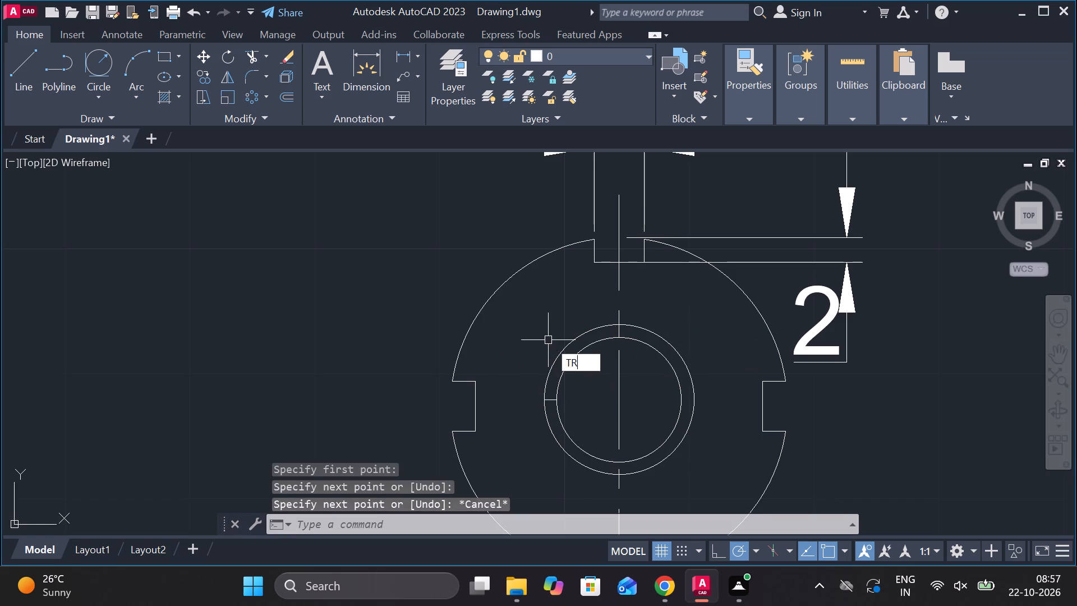
{"action": "key", "text": "space"}
{"action": "left_click", "coordinate": [561, 357]}
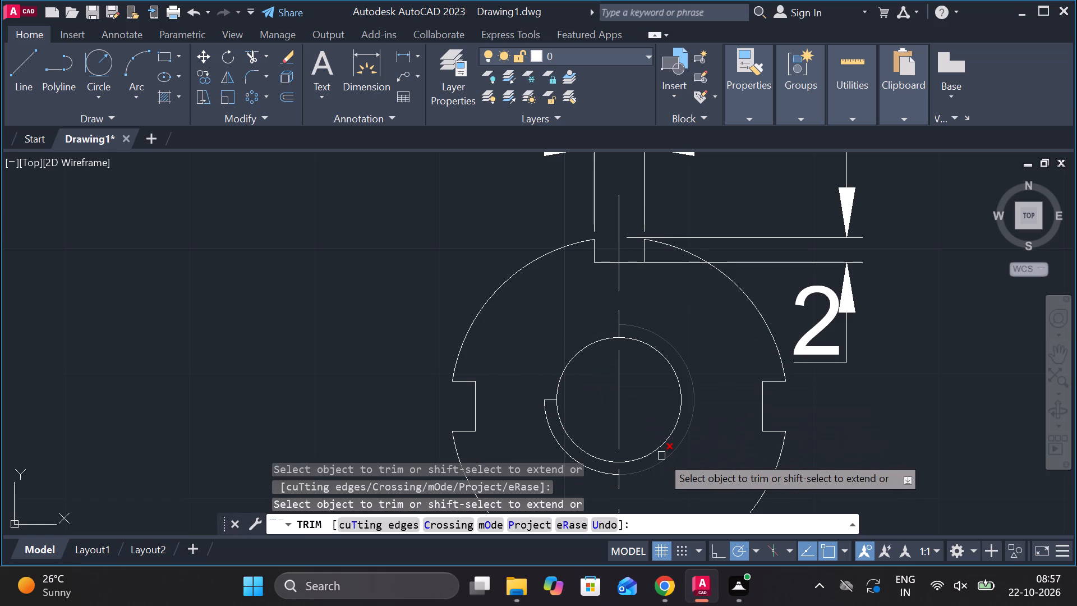
{"action": "key", "text": "Escape"}
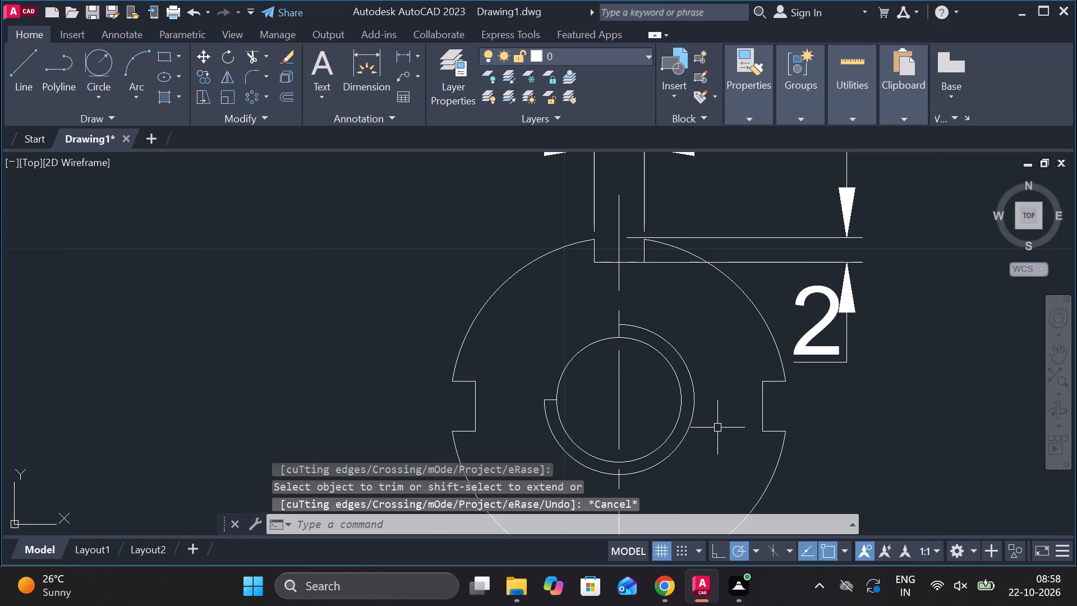
Bridge the two circles with a short line at the right quadrant, and trim away the outer circle's lower-right quarter.
{"action": "key", "text": "l"}
{"action": "key", "text": "Return"}
{"action": "left_click", "coordinate": [684, 401]}
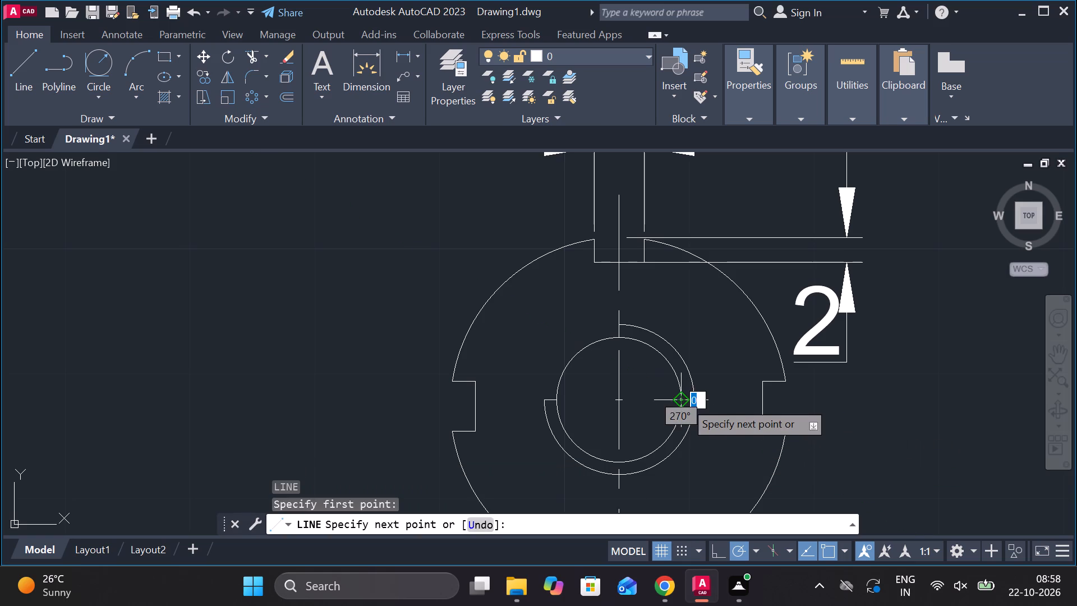
{"action": "left_click", "coordinate": [702, 400]}
{"action": "key", "text": "Escape"}
{"action": "type", "text": "TR"}
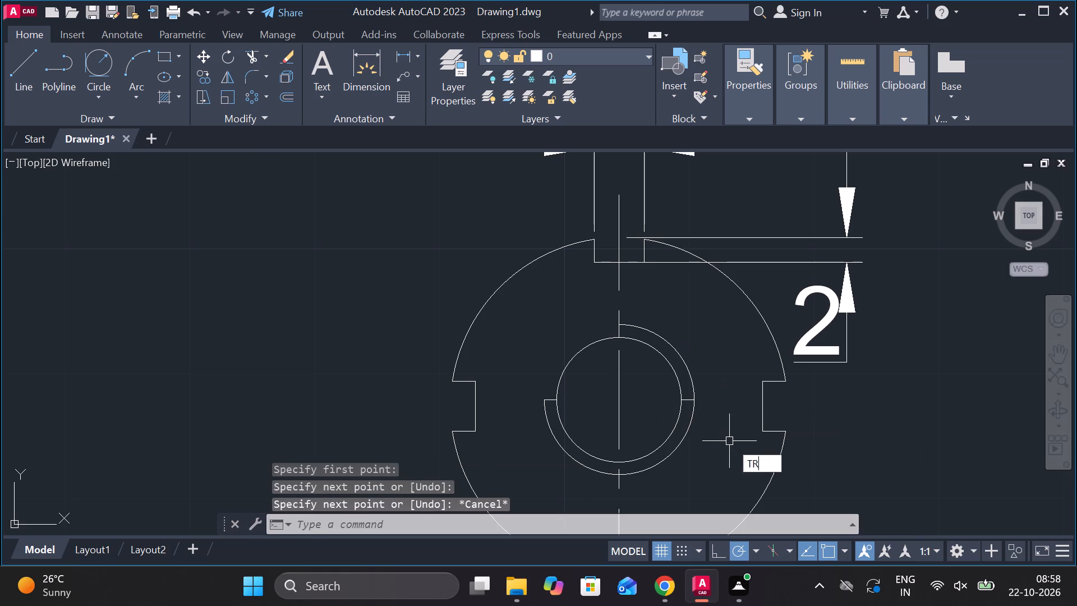
{"action": "key", "text": "space"}
{"action": "left_click", "coordinate": [662, 460]}
{"action": "scroll", "coordinate": [775, 442], "scroll_direction": "down", "scroll_amount": 1}
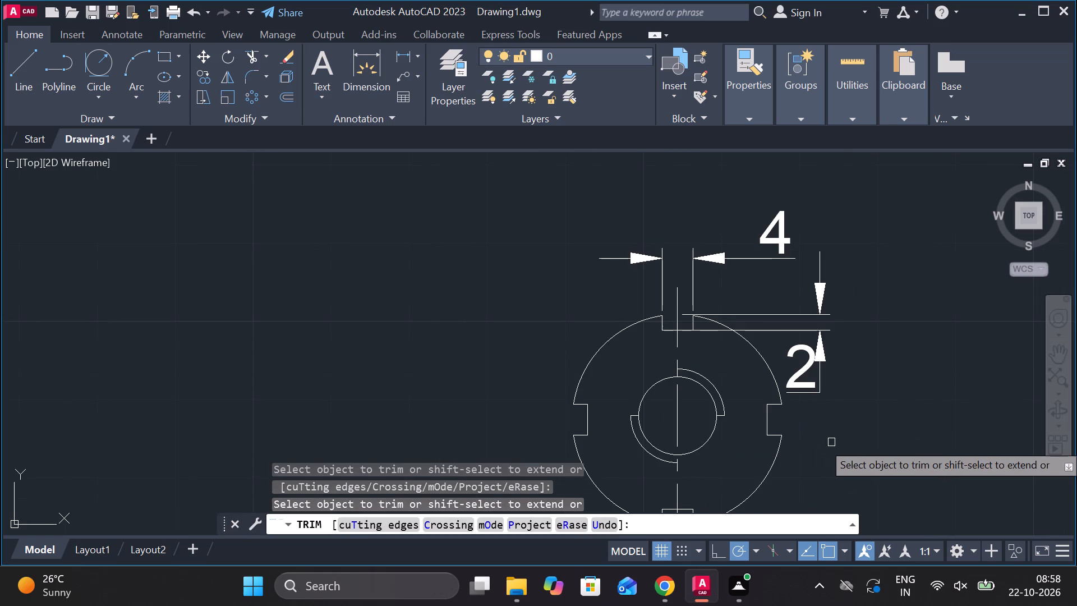
{"action": "middle_click_drag", "start_coordinate": [831, 442], "coordinate": [797, 430]}
{"action": "key", "text": "Escape"}
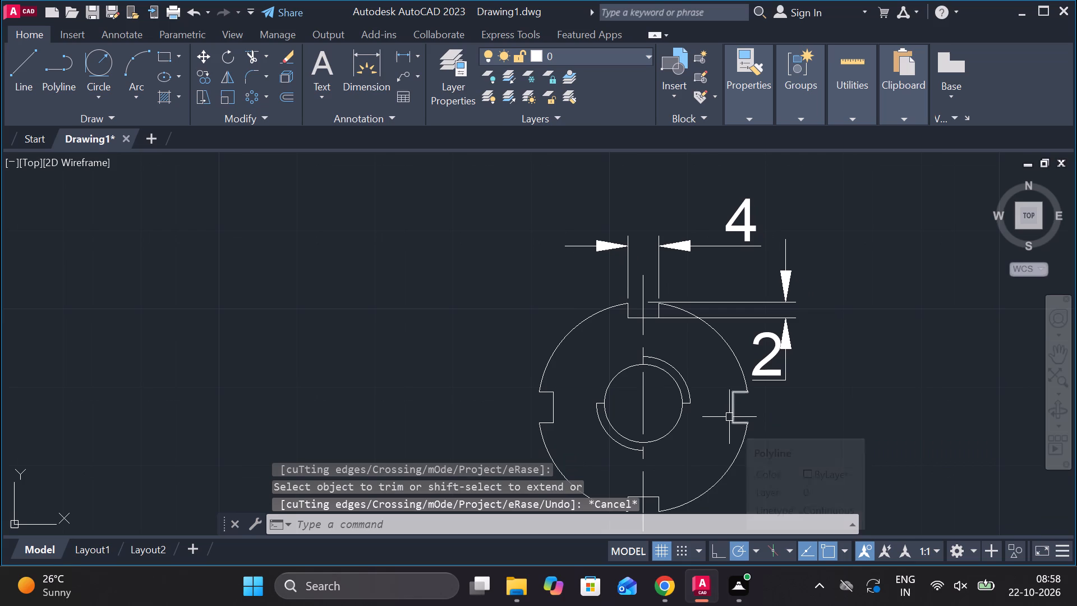
Draw a line about 24 mm leftward from the bore centre, continuing into an 8 by 25 mm side-view rectangle centred on it.
{"action": "key", "text": "l"}
{"action": "key", "text": "Return"}
{"action": "left_click", "coordinate": [652, 402]}
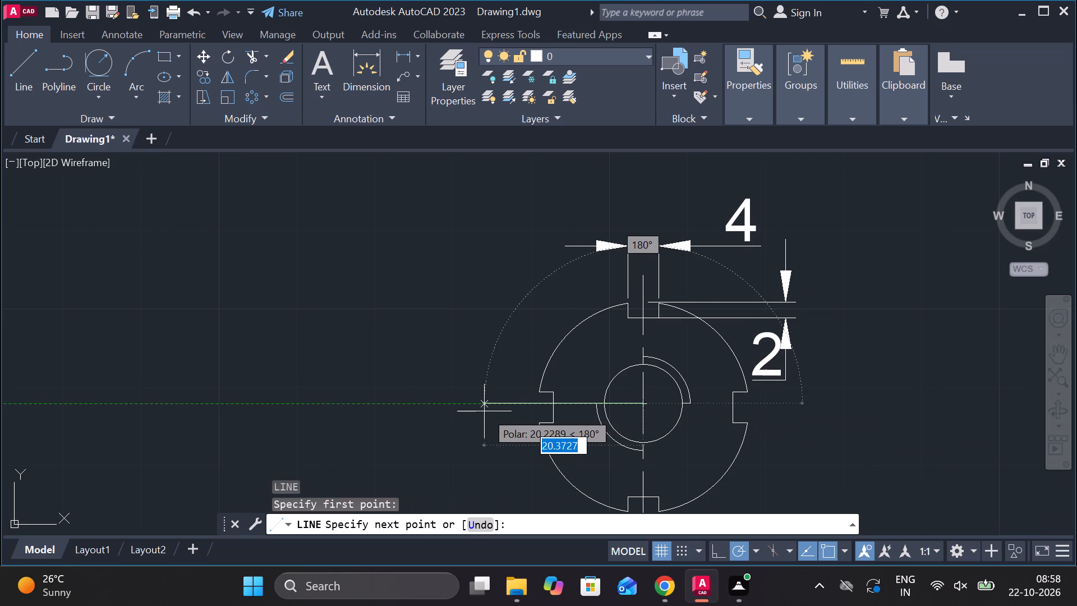
{"action": "left_click", "coordinate": [453, 411]}
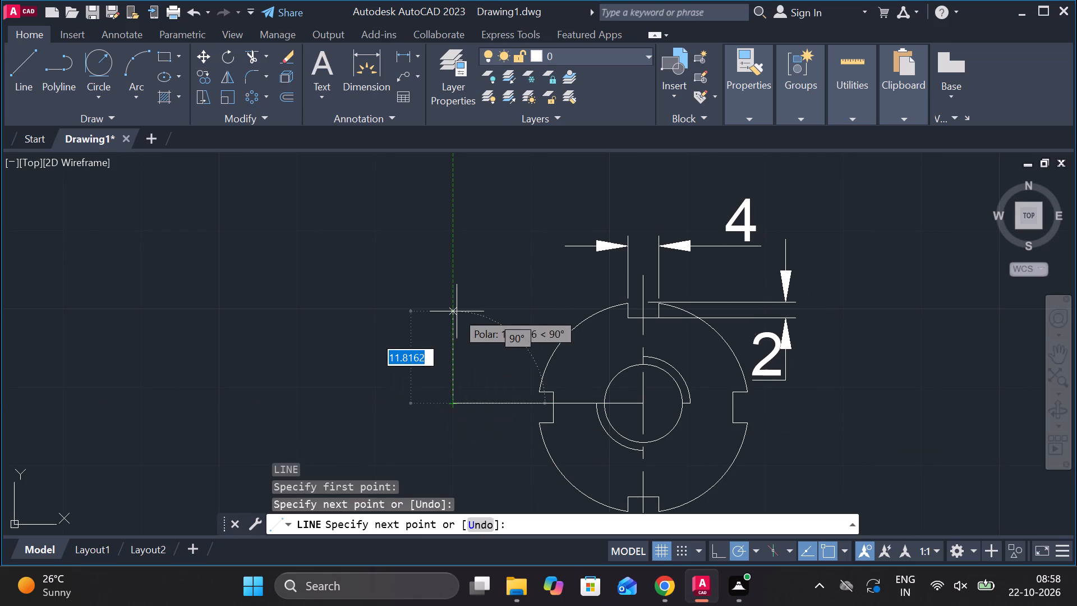
{"action": "type", "text": "12.5"}
{"action": "key", "text": "Return"}
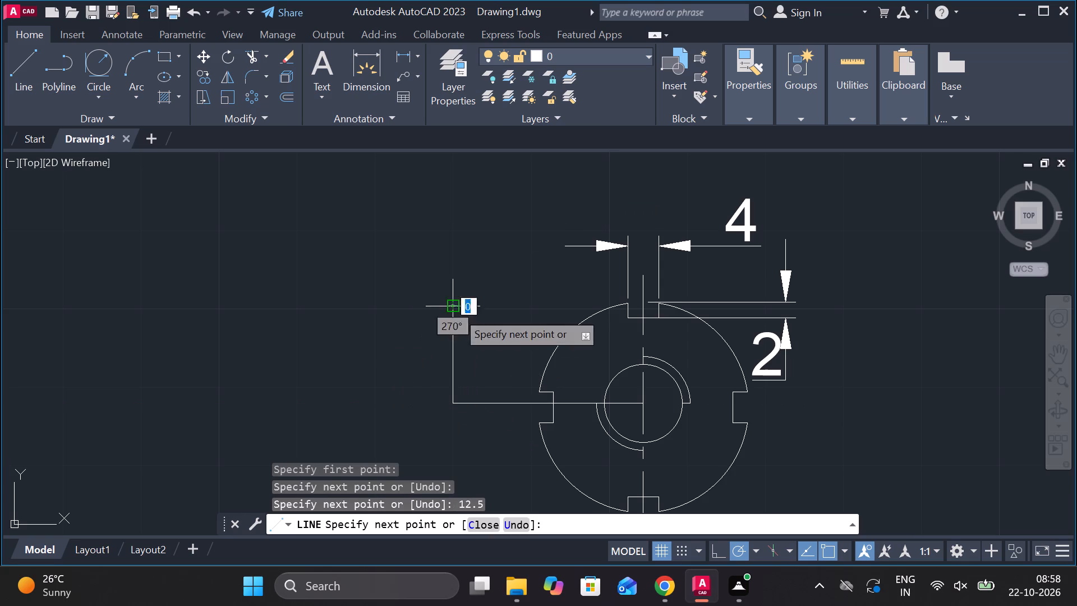
{"action": "key", "text": "8"}
{"action": "key", "text": "Return"}
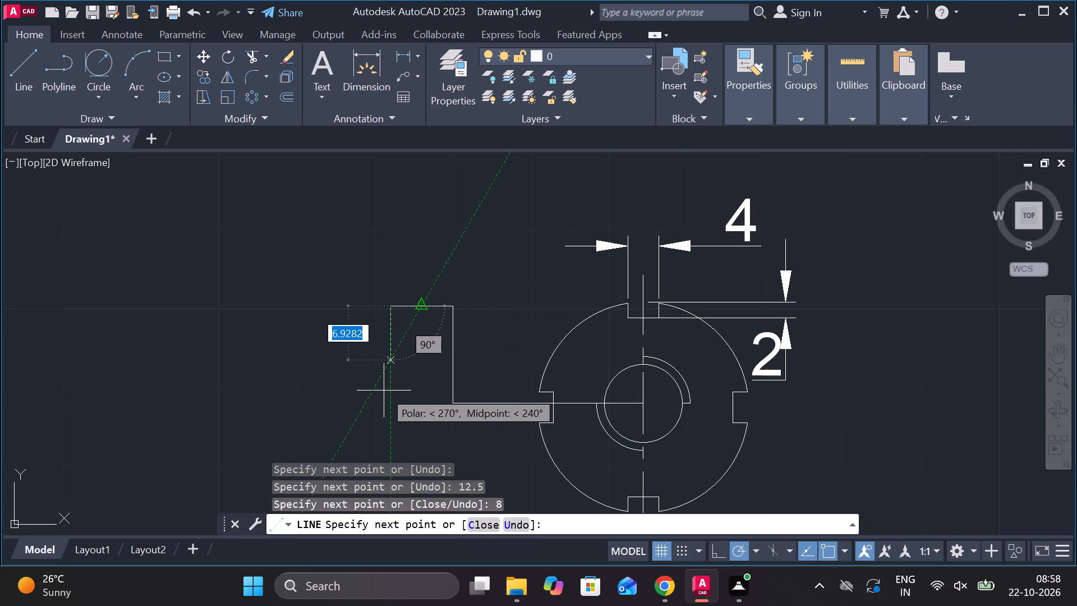
{"action": "type", "text": "25"}
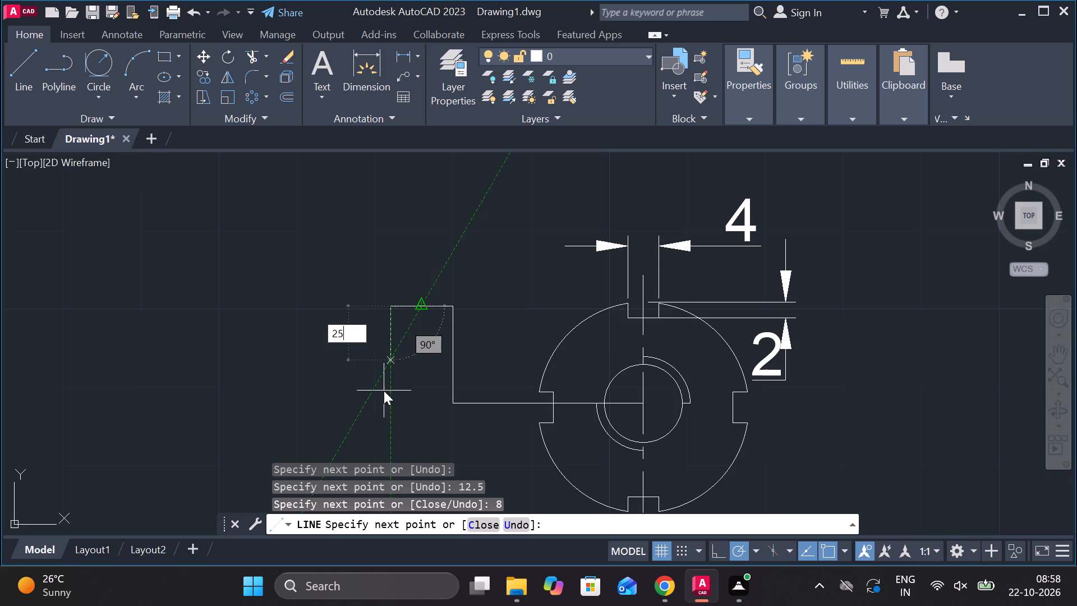
{"action": "key", "text": "Return"}
{"action": "middle_click_drag", "start_coordinate": [384, 391], "coordinate": [361, 241]}
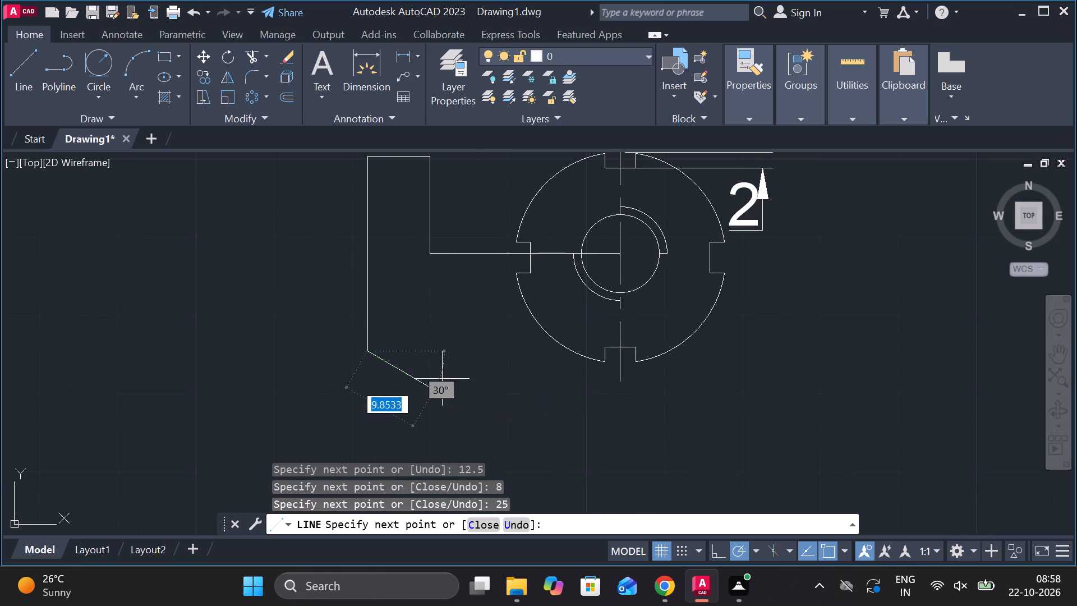
{"action": "key", "text": "8"}
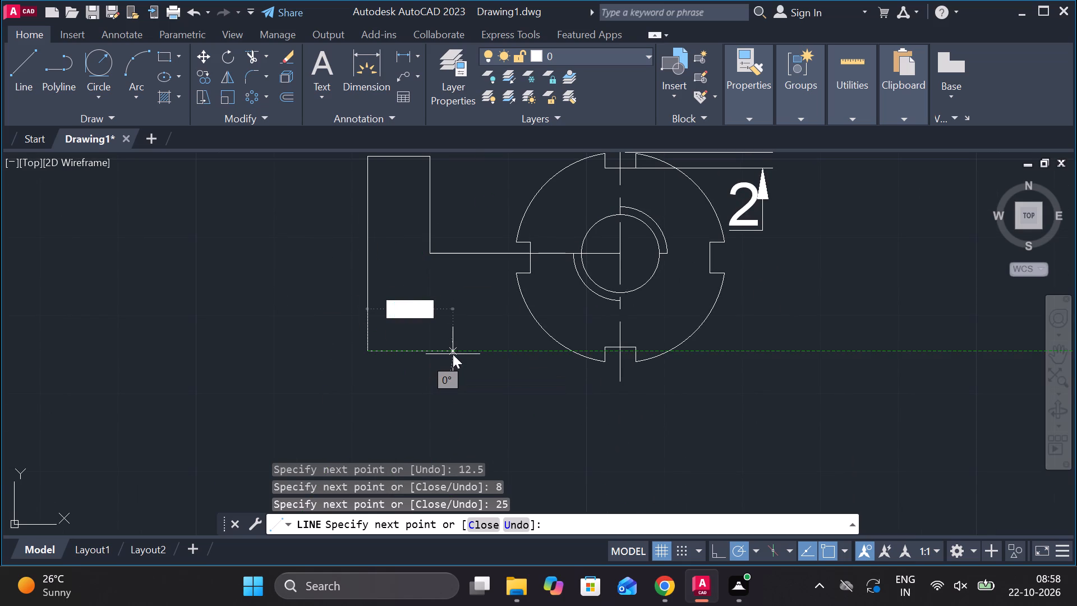
{"action": "key", "text": "Return"}
{"action": "left_click", "coordinate": [429, 265]}
{"action": "key", "text": "Escape"}
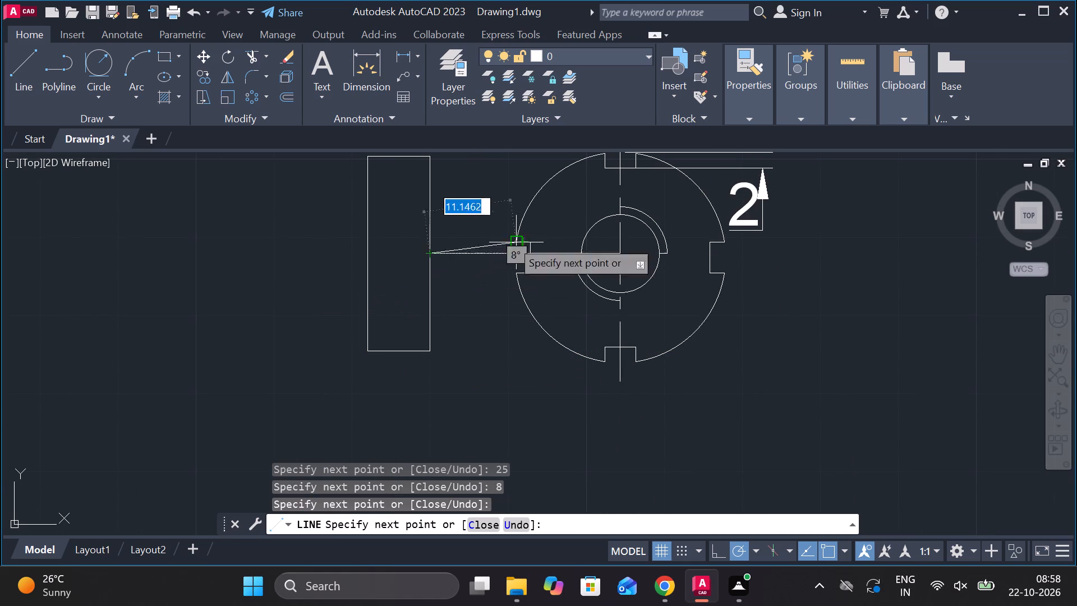
Join the five edge lines of the side-view rectangle into one polyline.
{"action": "left_click", "coordinate": [427, 212]}
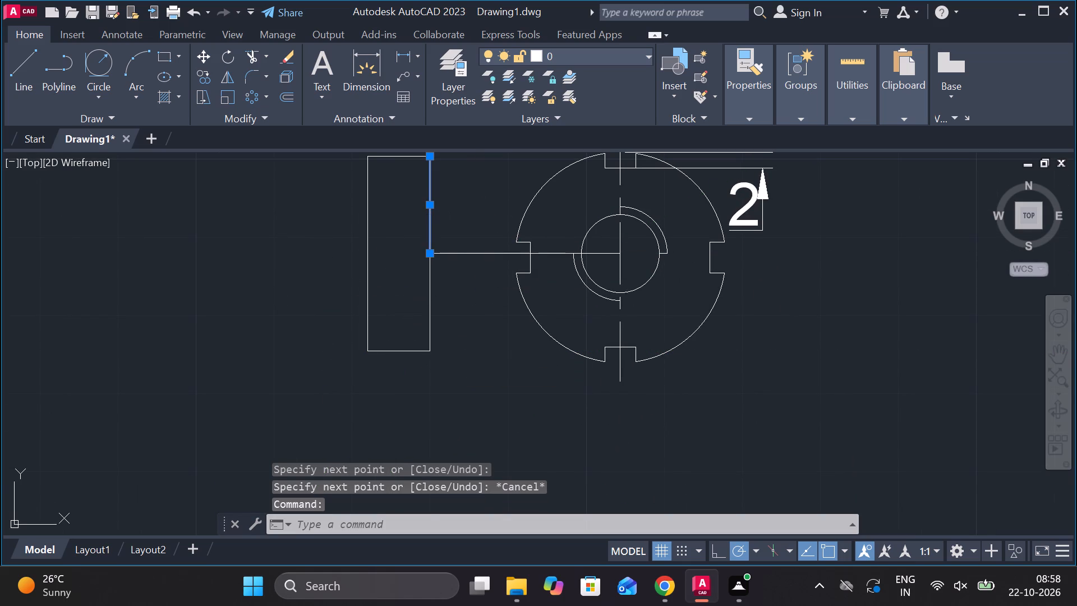
{"action": "left_click", "coordinate": [426, 306]}
{"action": "left_click", "coordinate": [366, 270]}
{"action": "left_click", "coordinate": [387, 348]}
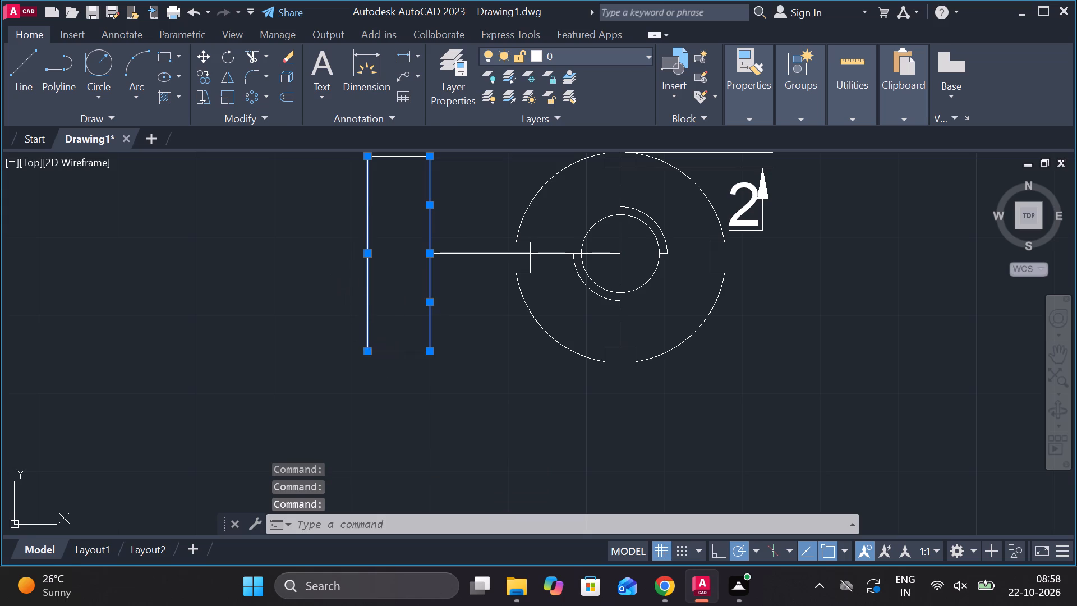
{"action": "left_click", "coordinate": [393, 155]}
{"action": "key", "text": "j"}
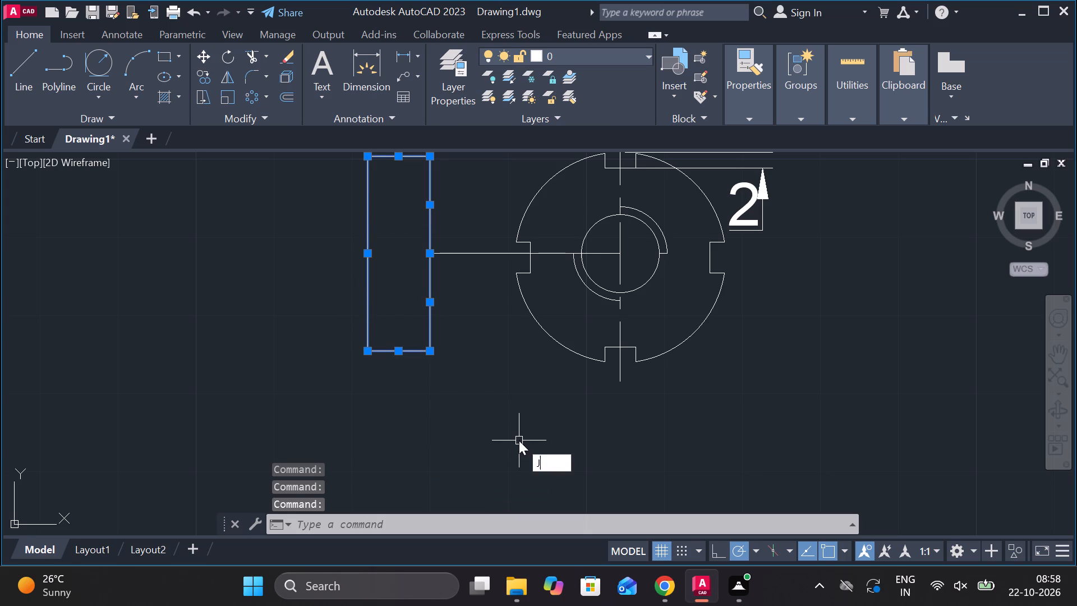
{"action": "key", "text": "Return"}
{"action": "middle_click_drag", "start_coordinate": [489, 332], "coordinate": [514, 390]}
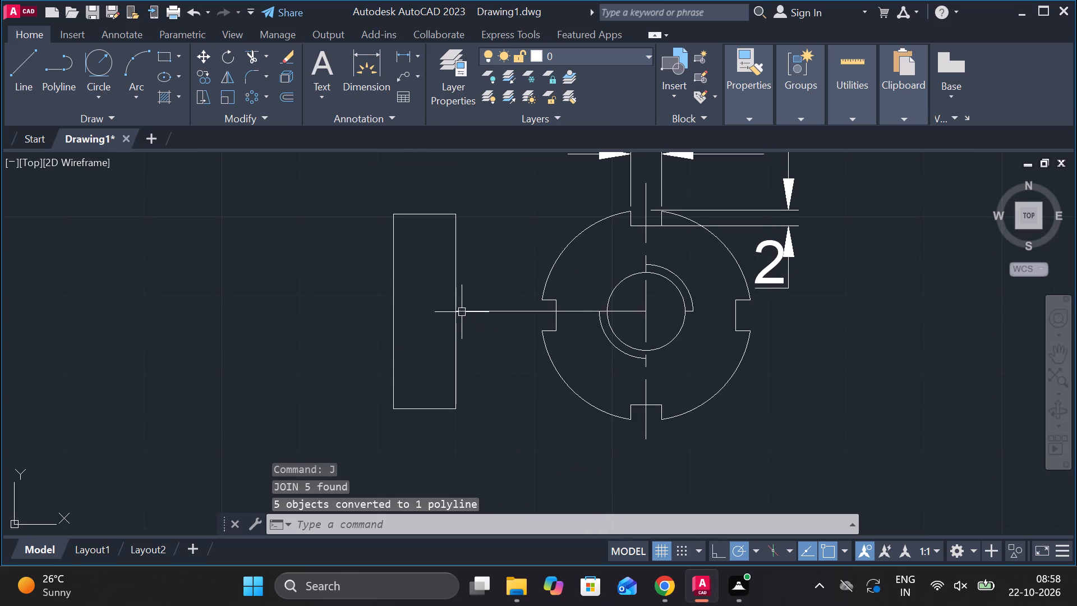
Stretch the horizontal centre line's left end past the rectangle, about 36 mm from the bore centre, and its right end beyond the notched circle.
{"action": "left_click", "coordinate": [462, 313]}
{"action": "left_click", "coordinate": [453, 311]}
{"action": "left_click", "coordinate": [366, 309]}
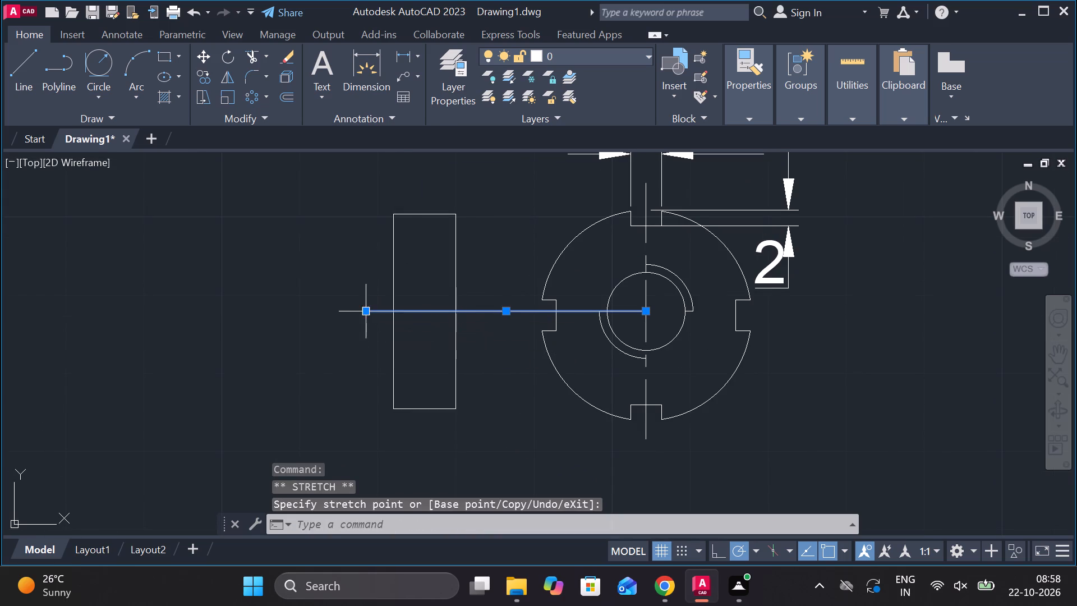
{"action": "left_click", "coordinate": [645, 310]}
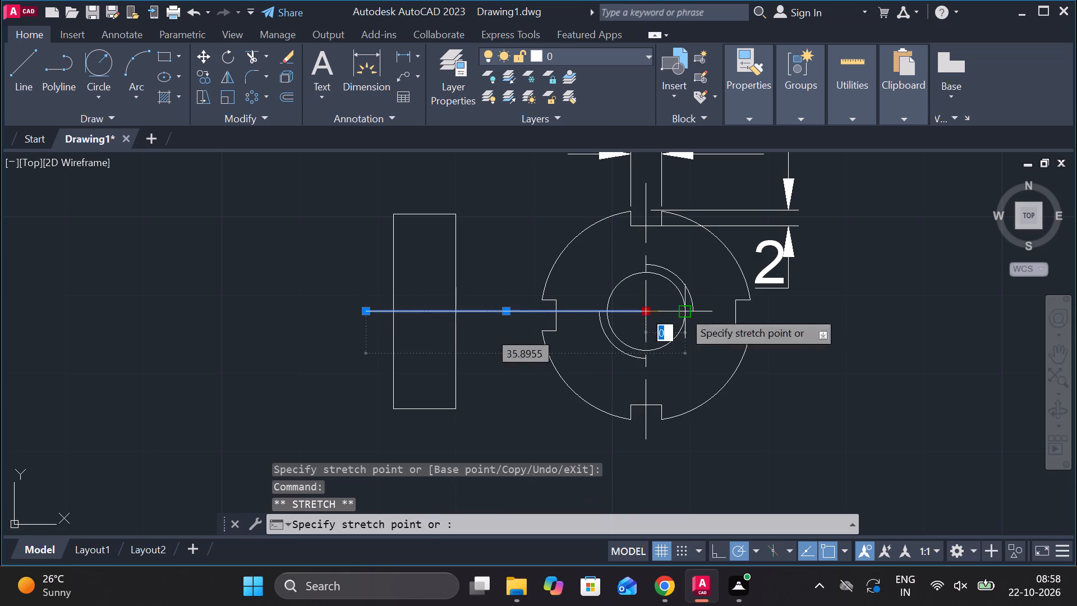
{"action": "left_click", "coordinate": [789, 311]}
{"action": "key", "text": "Escape"}
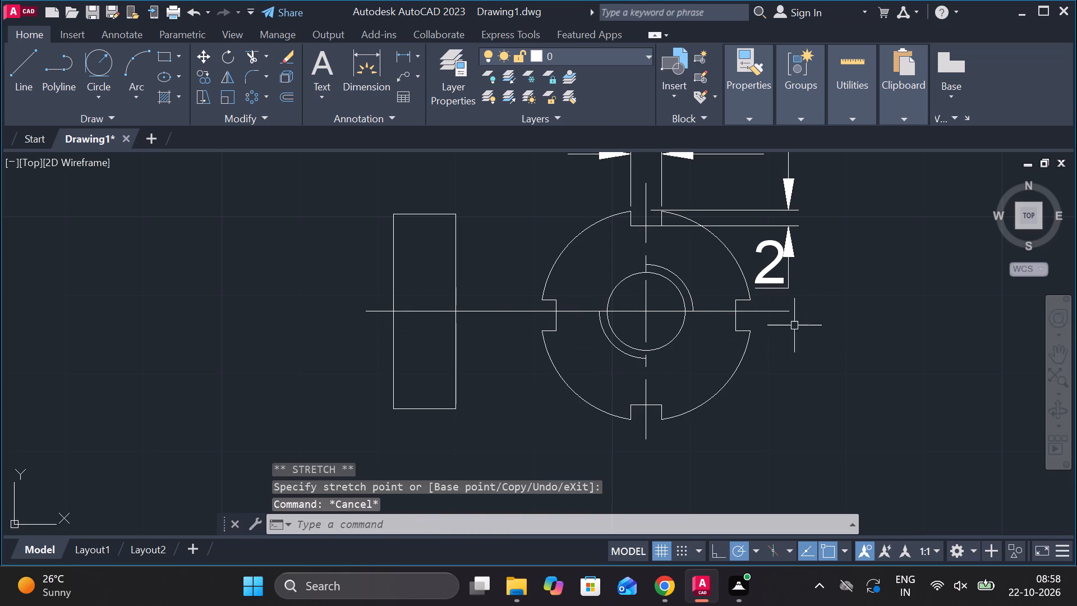
Change the linetype of the horizontal line through both views to CENTER.
{"action": "left_click", "coordinate": [519, 311]}
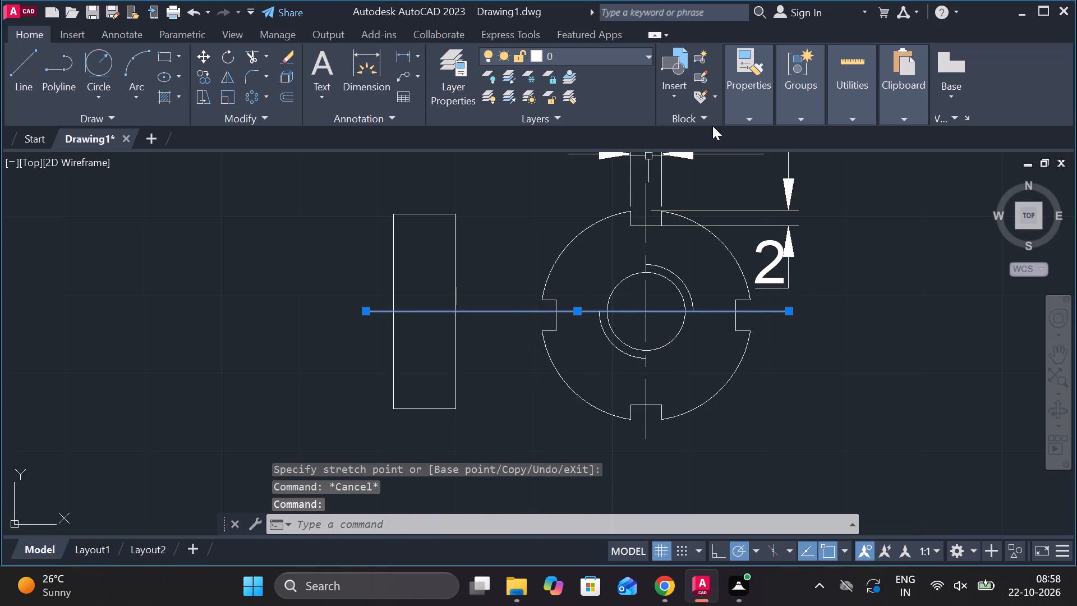
{"action": "left_click", "coordinate": [748, 116]}
{"action": "left_click", "coordinate": [818, 169]}
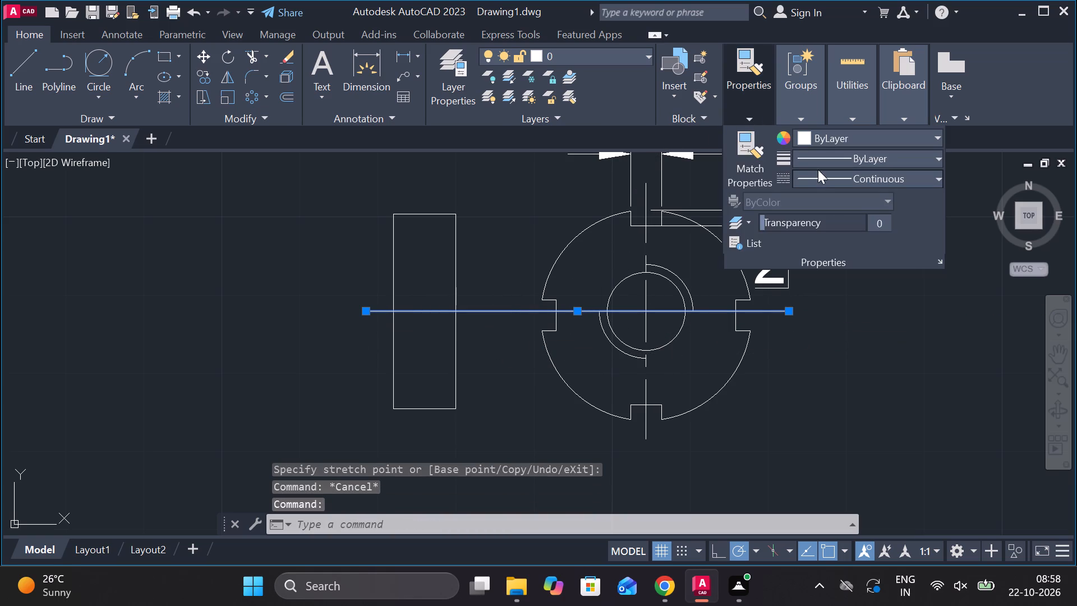
{"action": "left_click", "coordinate": [827, 240]}
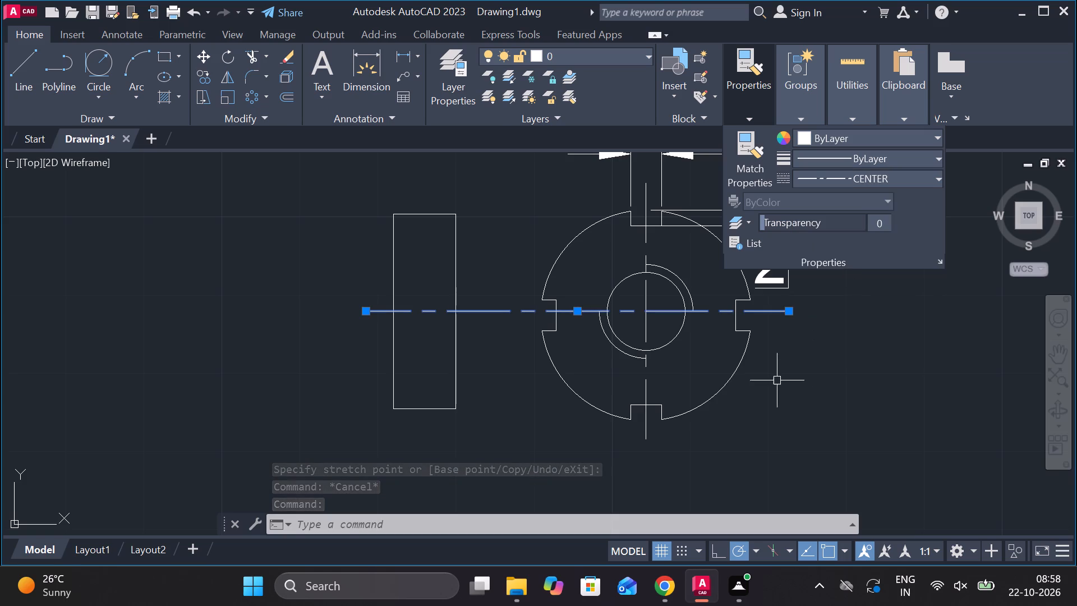
{"action": "key", "text": "Escape"}
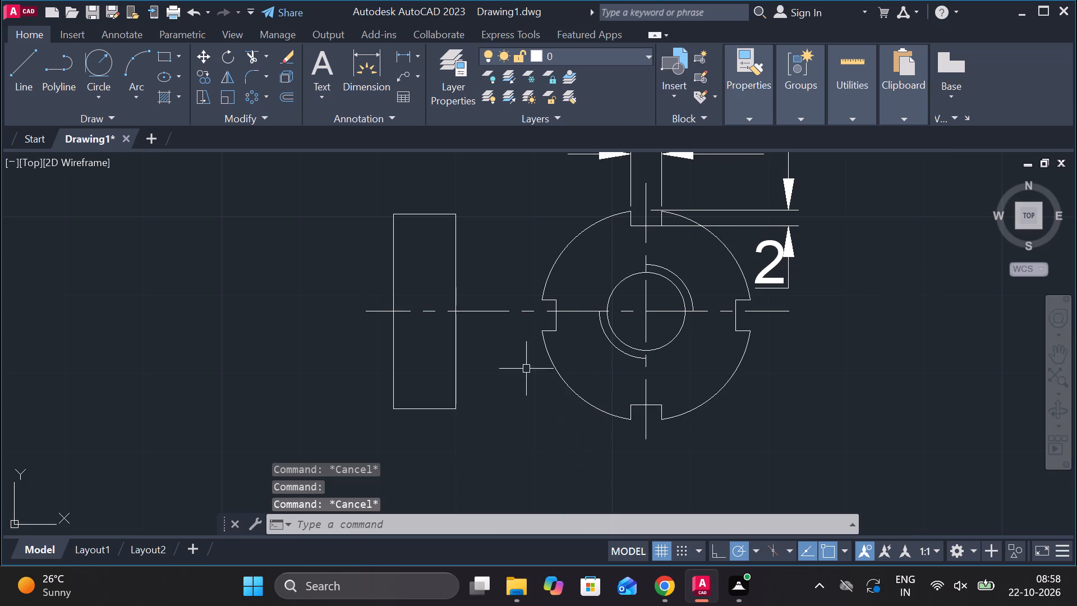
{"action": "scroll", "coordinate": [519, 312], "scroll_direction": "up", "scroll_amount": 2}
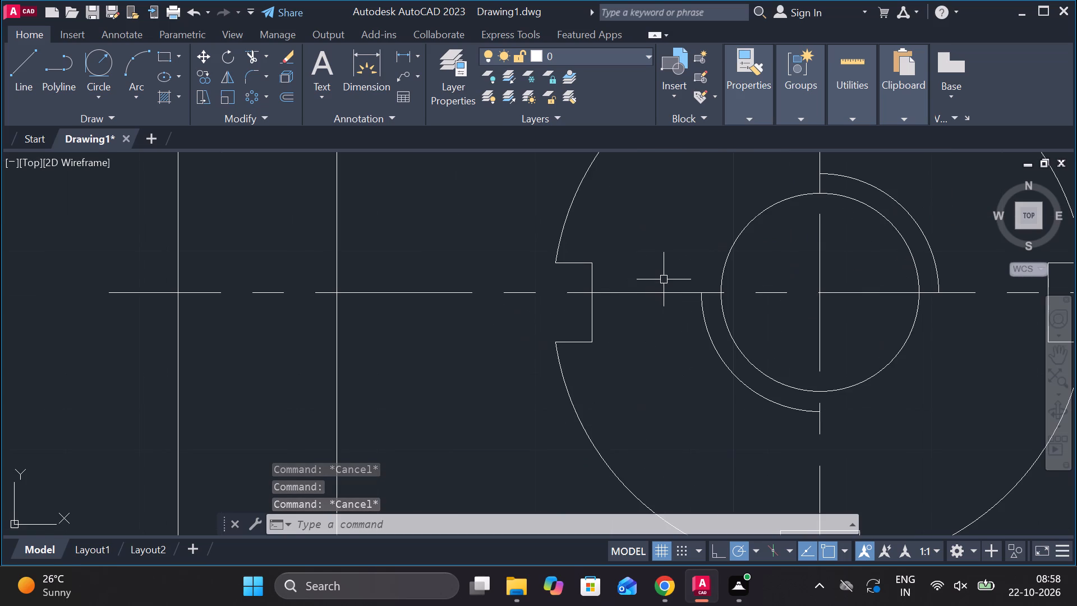
Erase the horizontal dashed centre line running through the side-view rectangle and the notched circle.
{"action": "left_click", "coordinate": [660, 296]}
{"action": "type", "text": "E"}
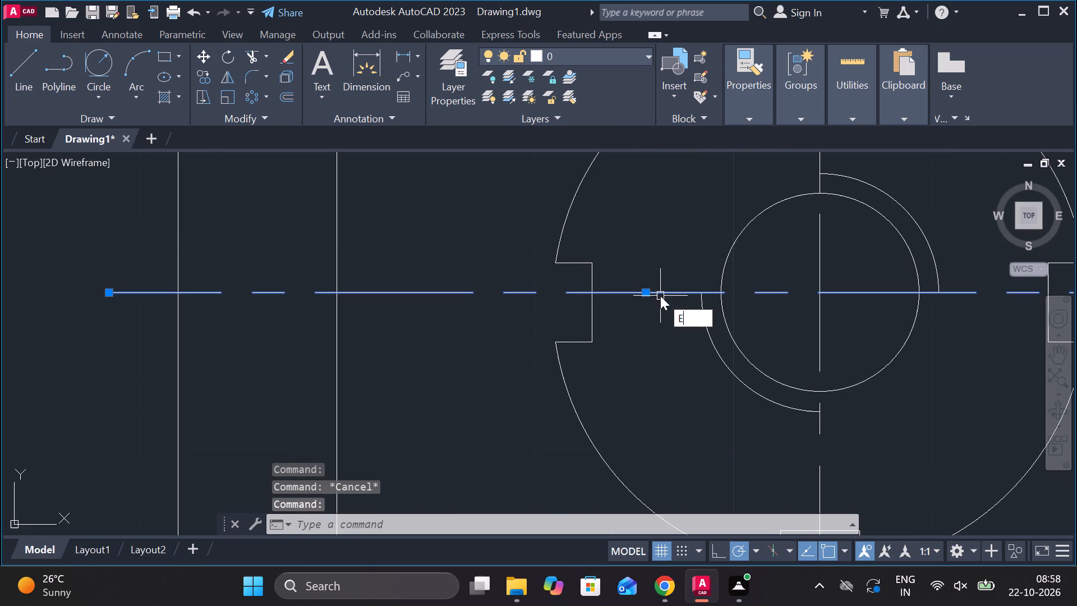
{"action": "key", "text": "space"}
Draw a horizontal line from the left notch's midpoint past the circle's right side, stretching its left end beyond the rectangle, about 56 mm overall.
{"action": "scroll", "coordinate": [642, 309], "scroll_direction": "down", "scroll_amount": 1}
{"action": "key", "text": "l"}
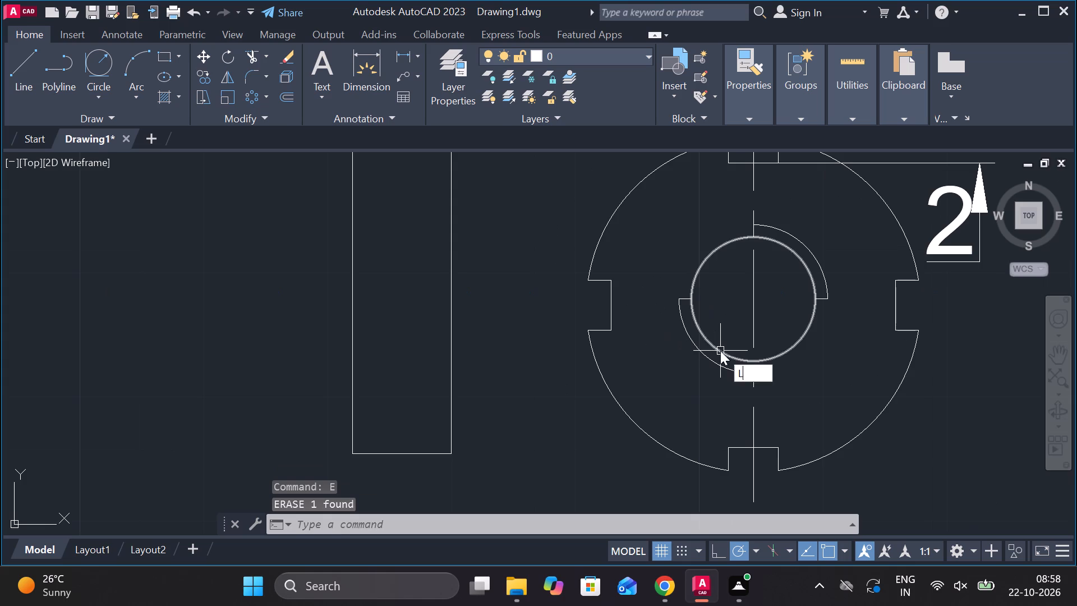
{"action": "key", "text": "Return"}
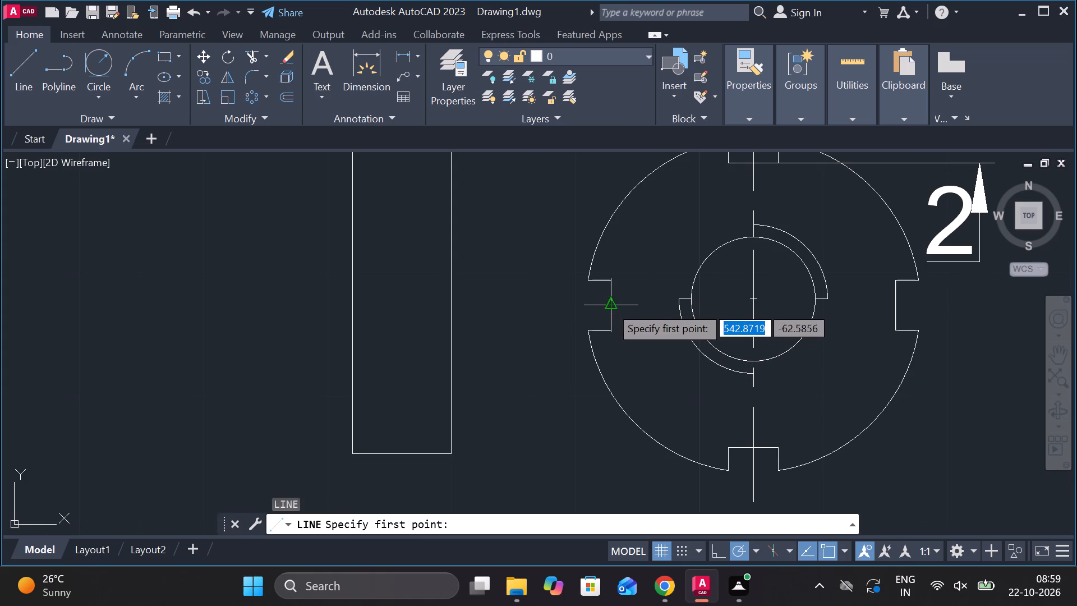
{"action": "left_click", "coordinate": [610, 306]}
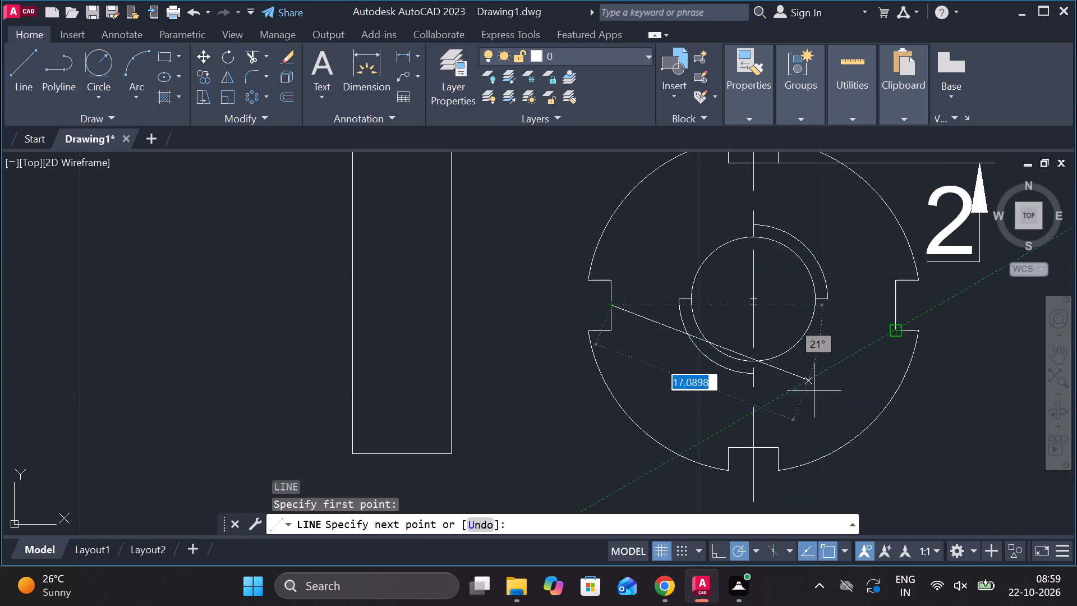
{"action": "left_click", "coordinate": [952, 295]}
{"action": "key", "text": "Escape"}
{"action": "left_click", "coordinate": [644, 309]}
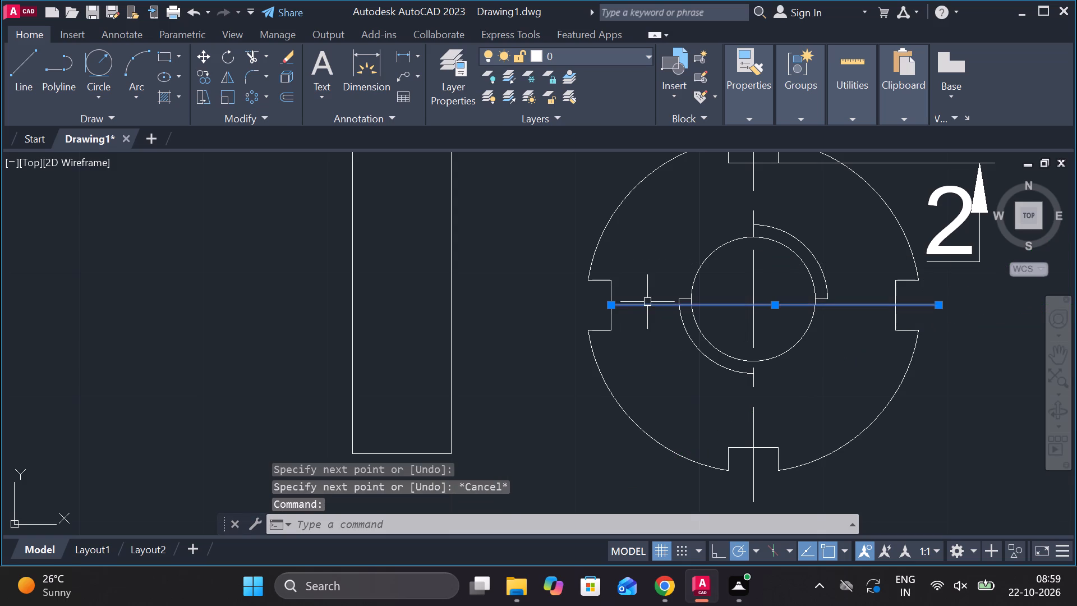
{"action": "left_click", "coordinate": [611, 304]}
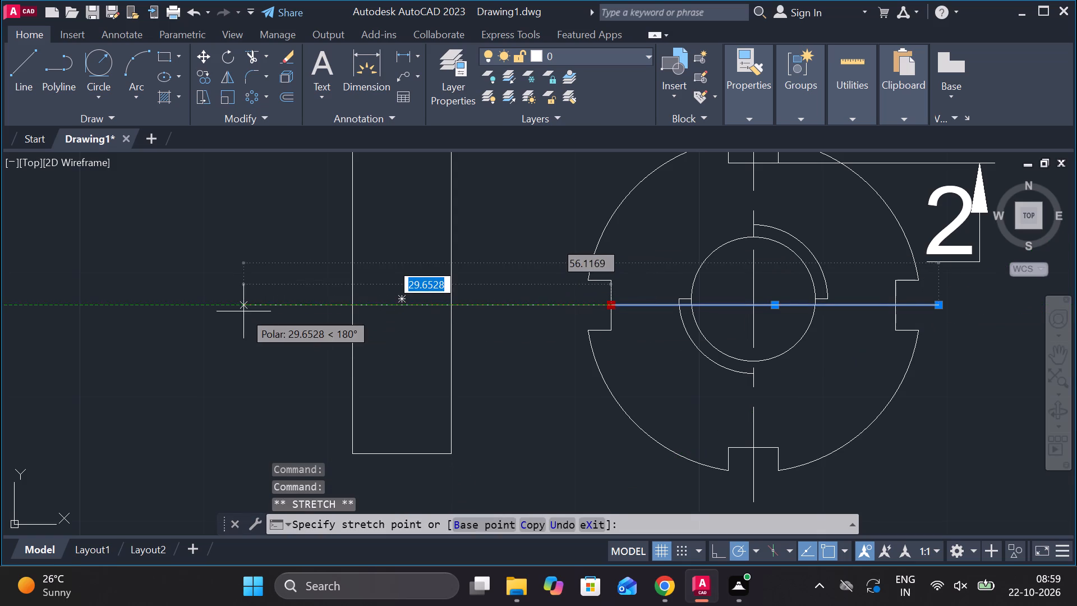
{"action": "left_click", "coordinate": [243, 311]}
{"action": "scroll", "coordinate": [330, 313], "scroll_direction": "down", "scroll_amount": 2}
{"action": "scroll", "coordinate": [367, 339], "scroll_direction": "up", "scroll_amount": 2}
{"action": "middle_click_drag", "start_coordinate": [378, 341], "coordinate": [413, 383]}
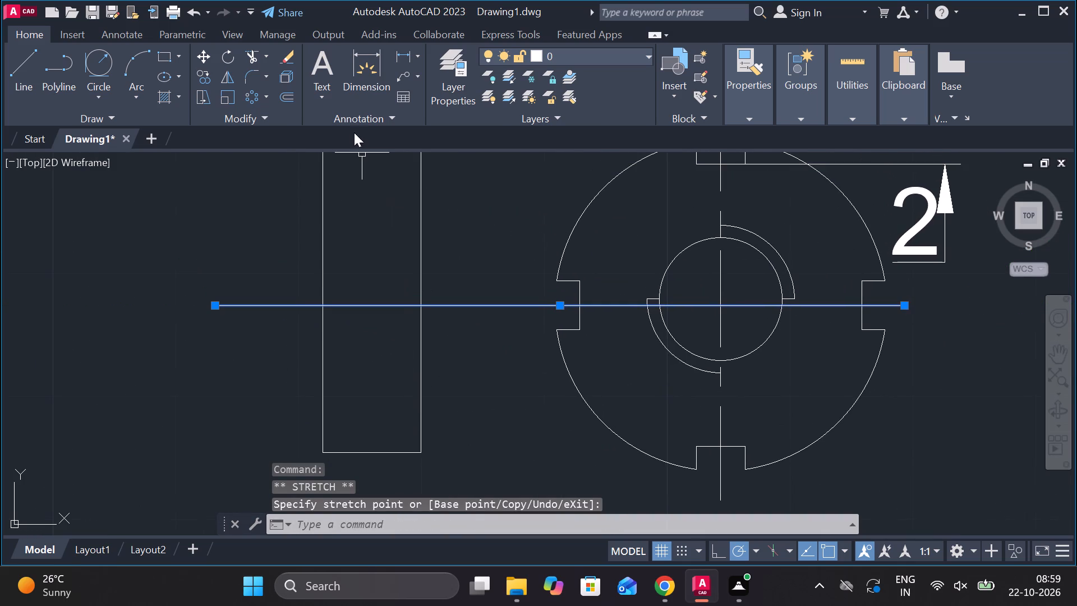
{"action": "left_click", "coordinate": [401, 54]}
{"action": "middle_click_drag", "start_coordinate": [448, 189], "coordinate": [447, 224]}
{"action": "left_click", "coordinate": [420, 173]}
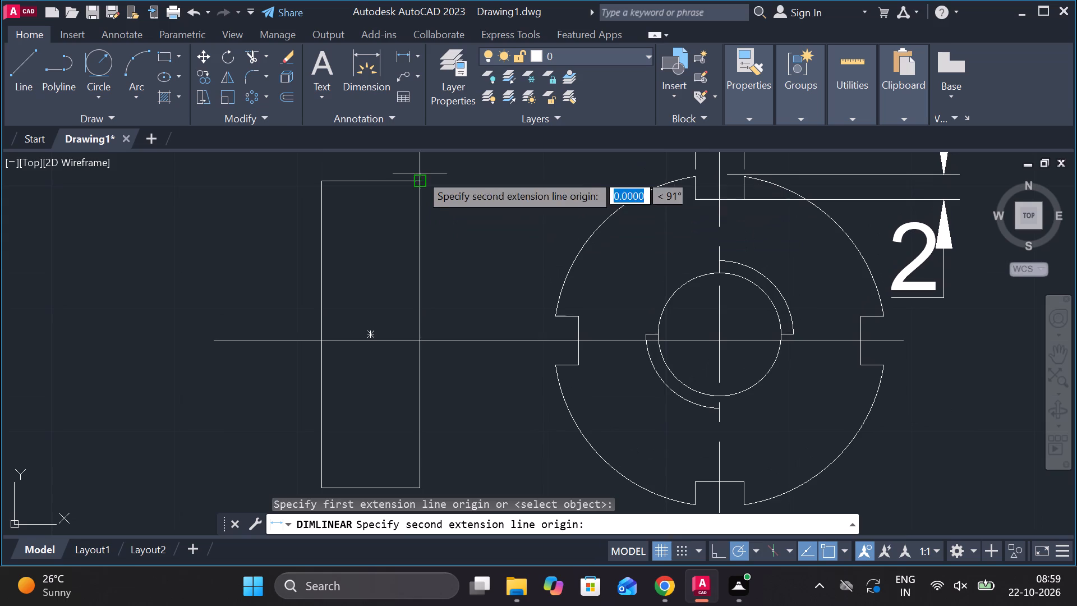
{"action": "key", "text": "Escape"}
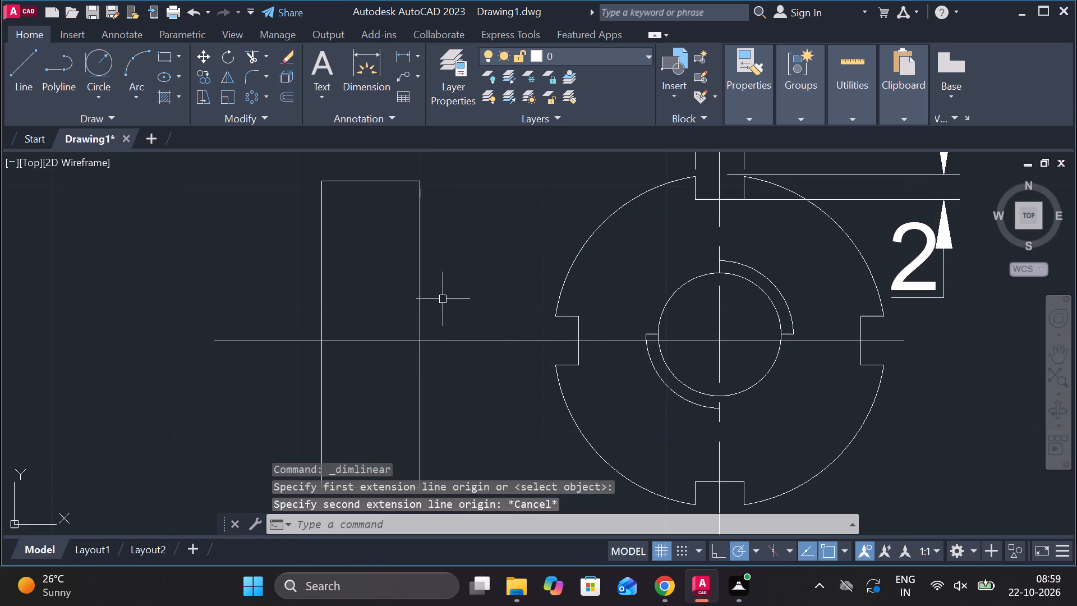
Move the side-view rectangle vertically from its centre so it is centred on the new horizontal line.
{"action": "left_click", "coordinate": [289, 171]}
{"action": "middle_click", "coordinate": [461, 206]}
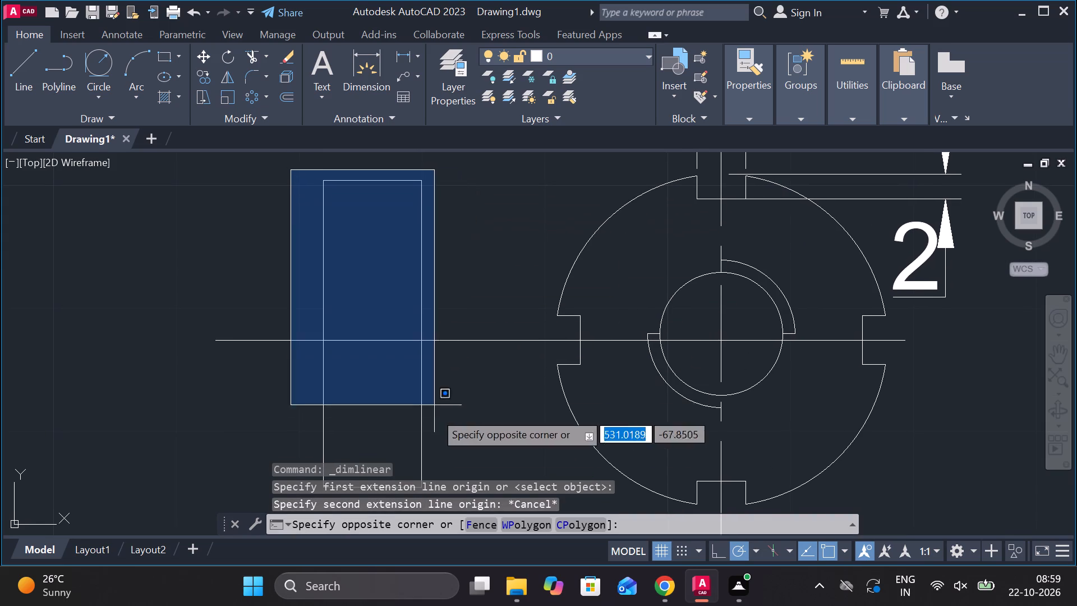
{"action": "middle_click_drag", "start_coordinate": [438, 431], "coordinate": [442, 306]}
{"action": "left_click", "coordinate": [449, 384]}
{"action": "key", "text": "m"}
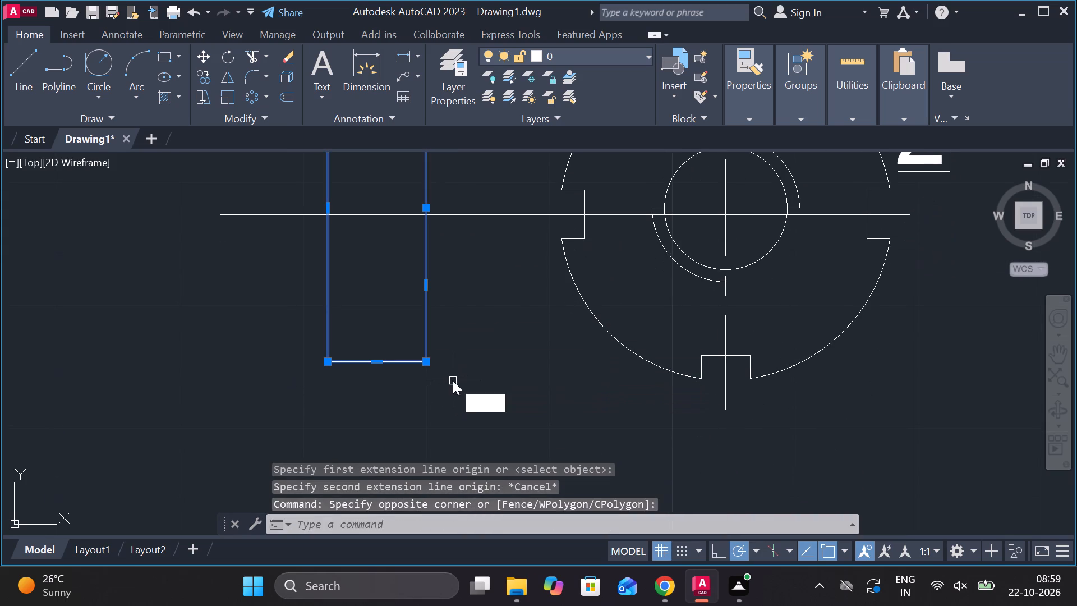
{"action": "key", "text": "Return"}
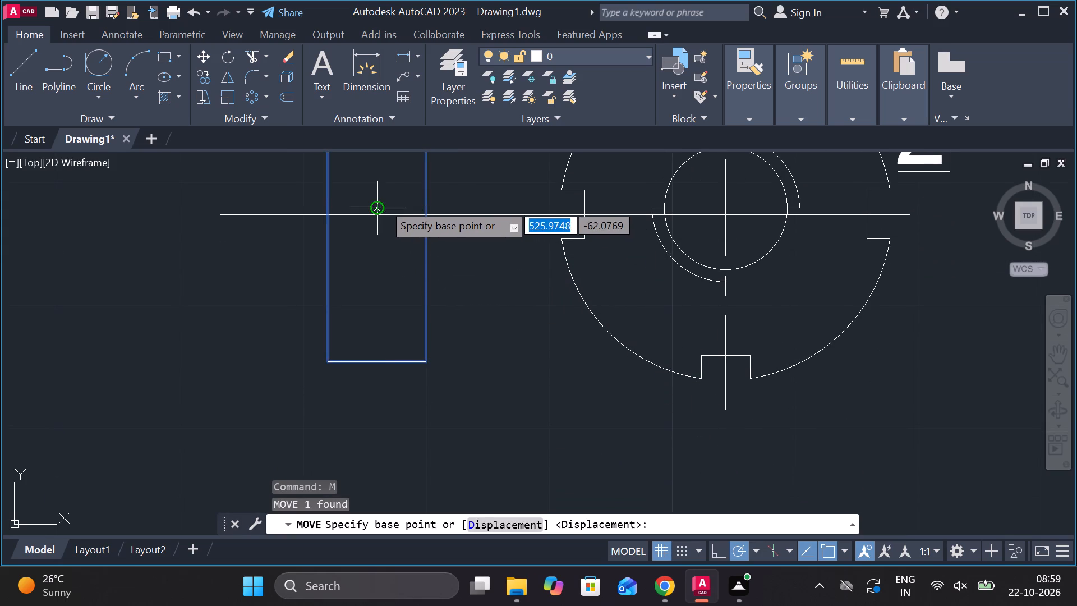
{"action": "left_click", "coordinate": [379, 204]}
{"action": "left_click", "coordinate": [375, 213]}
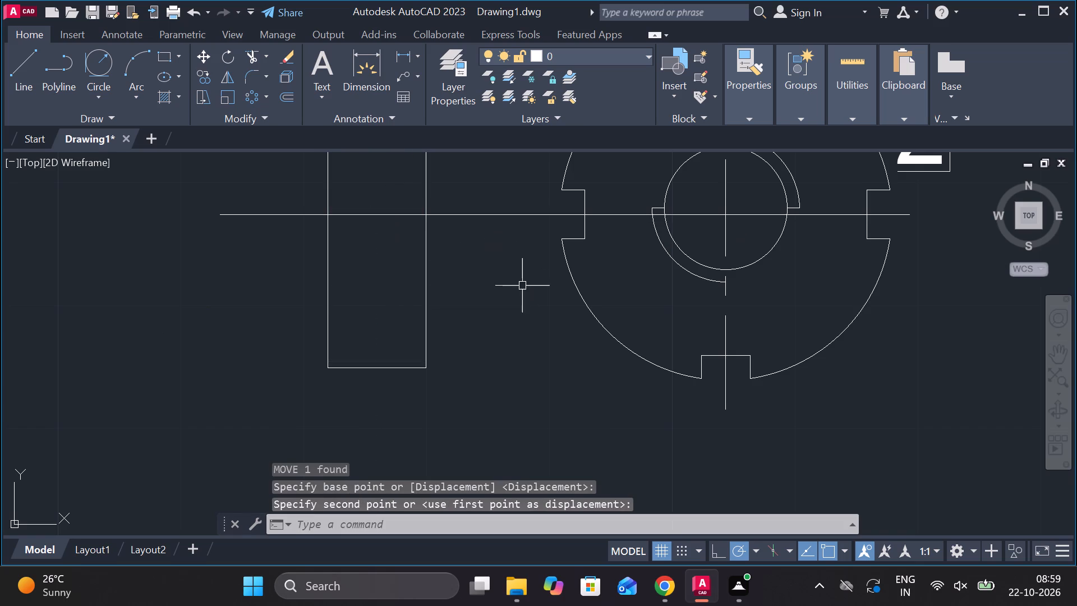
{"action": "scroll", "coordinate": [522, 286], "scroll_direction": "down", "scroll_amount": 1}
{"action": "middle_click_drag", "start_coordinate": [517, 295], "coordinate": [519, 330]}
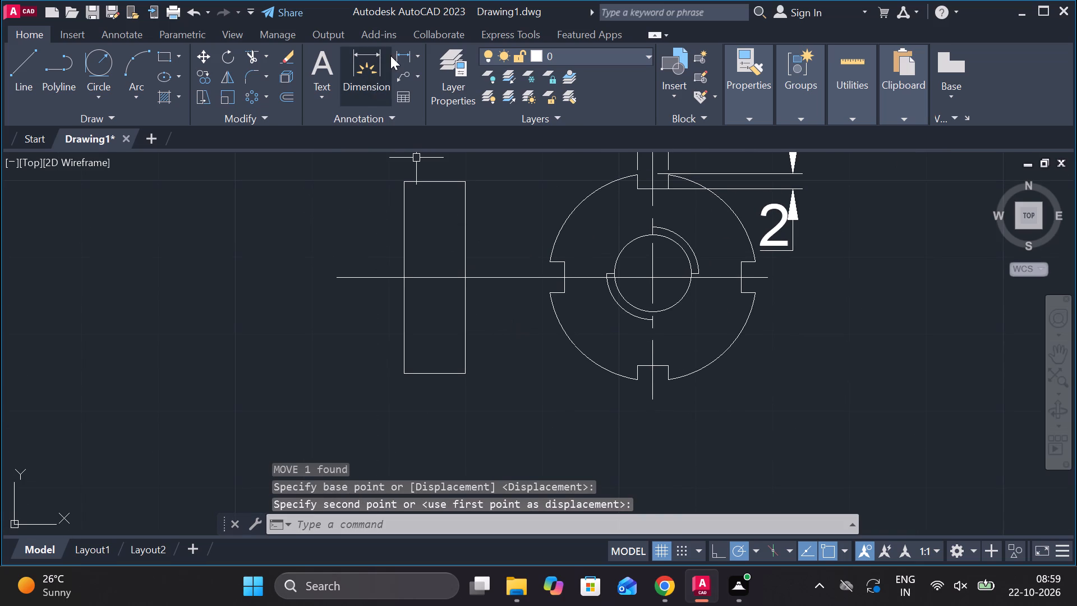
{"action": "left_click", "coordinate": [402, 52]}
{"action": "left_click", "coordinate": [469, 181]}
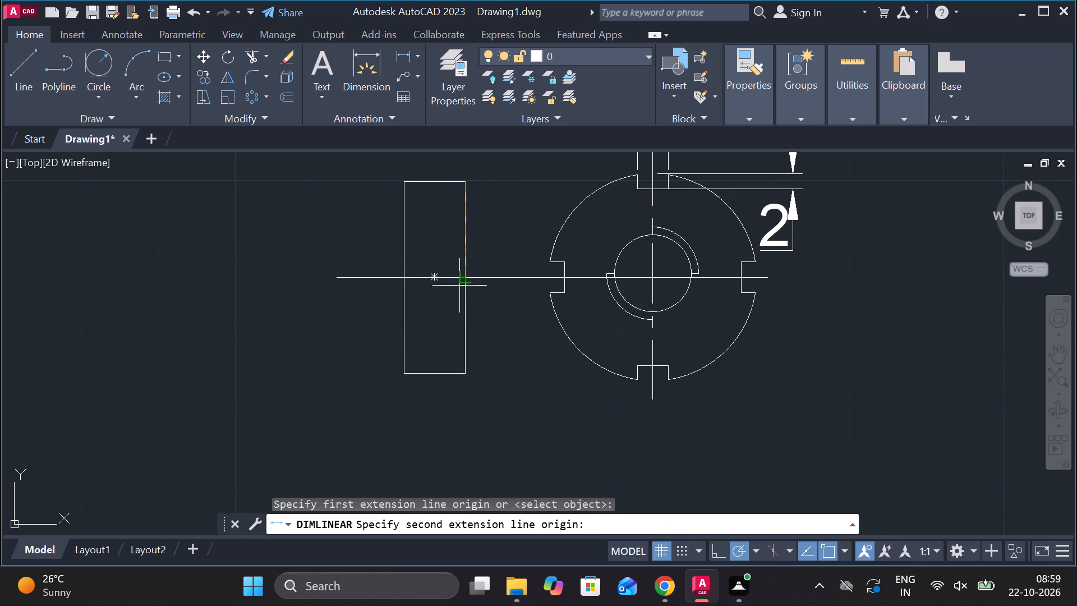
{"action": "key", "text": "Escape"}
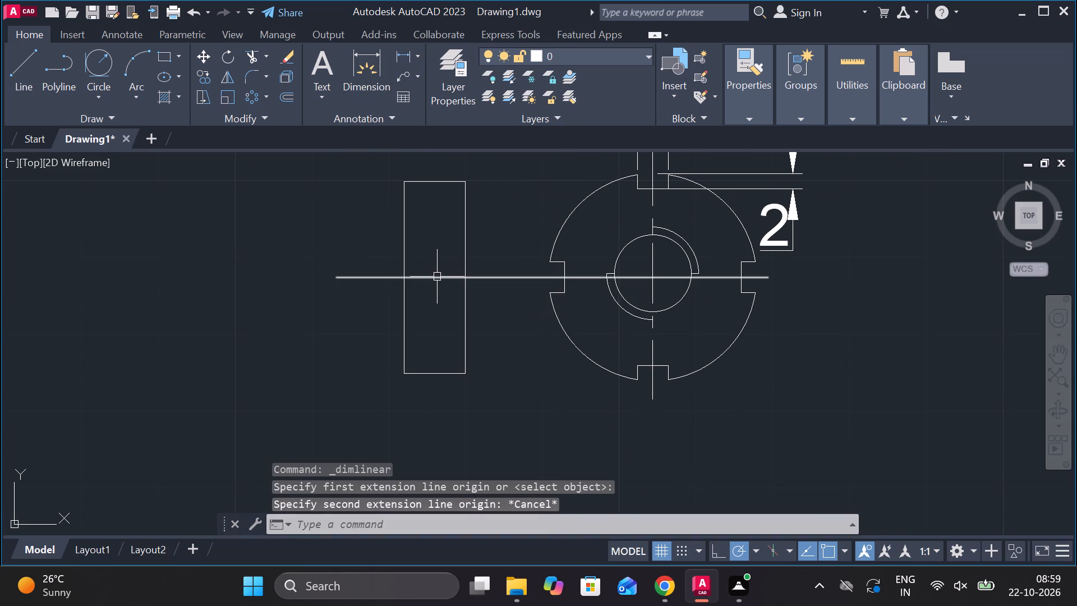
Draw an 8 mm horizontal line across the side-view rectangle, along the line through both views.
{"action": "middle_click_drag", "start_coordinate": [441, 278], "coordinate": [459, 291]}
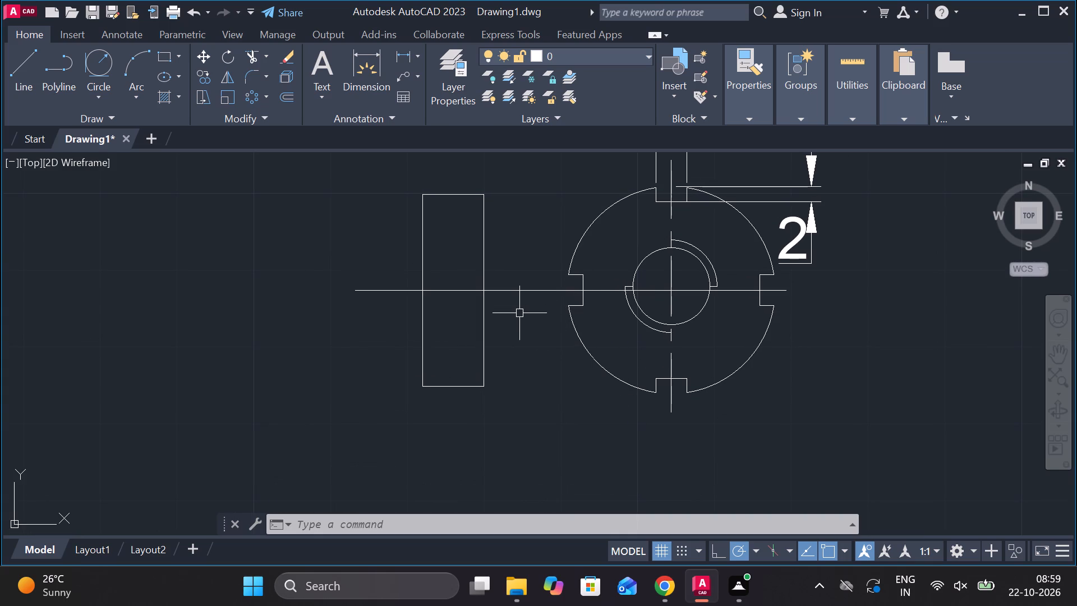
{"action": "key", "text": "l"}
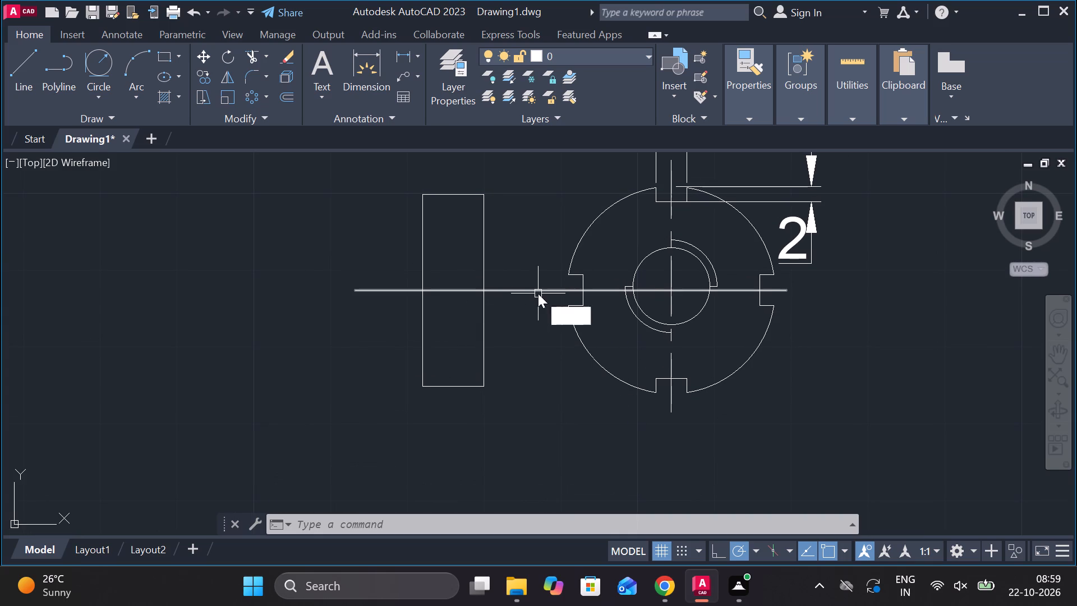
{"action": "key", "text": "Return"}
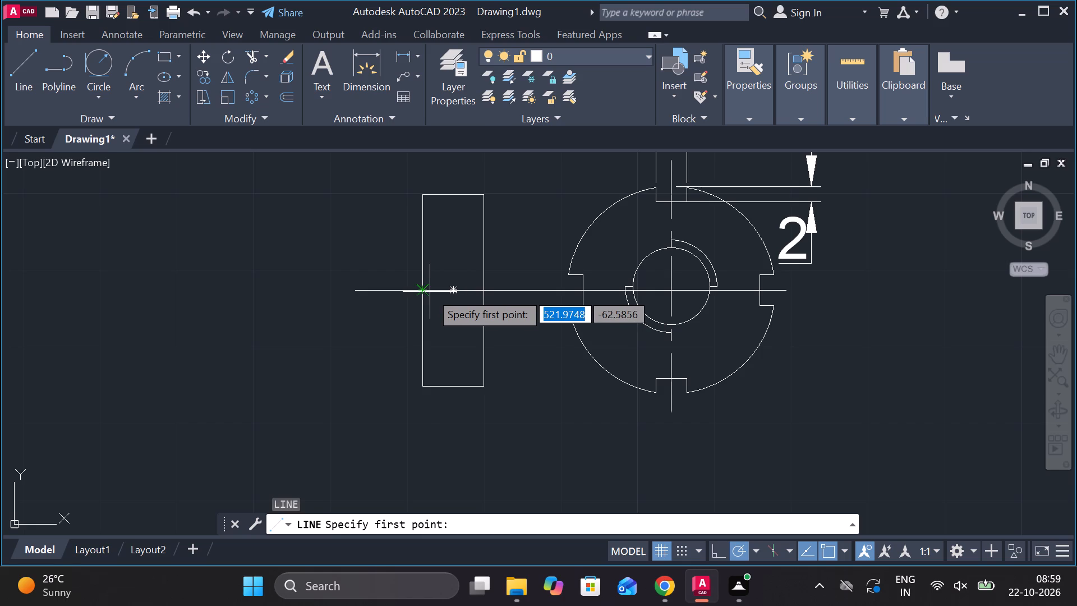
{"action": "left_click", "coordinate": [427, 292]}
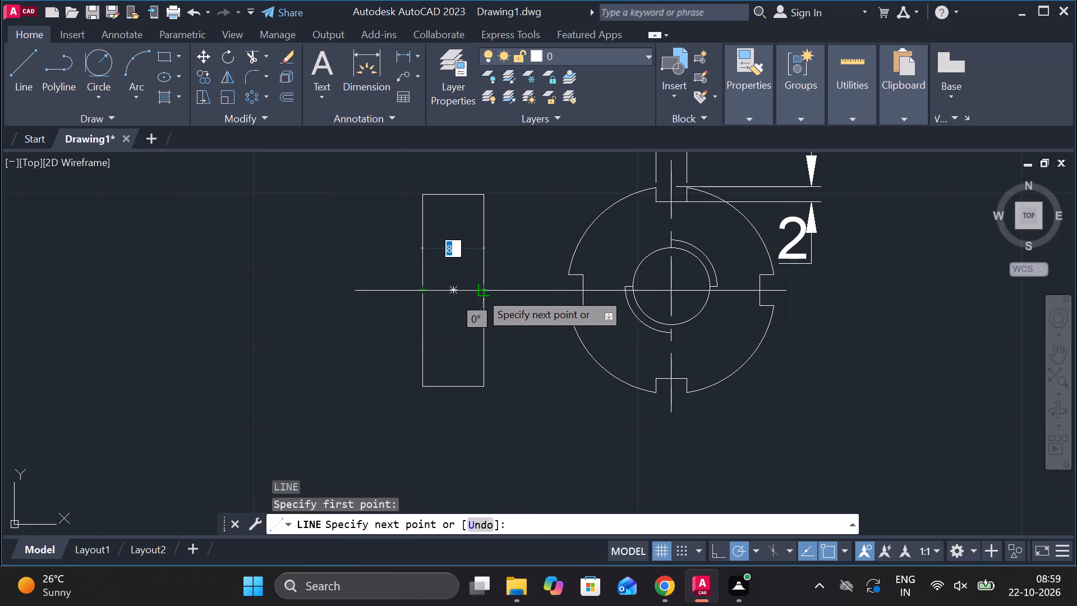
{"action": "left_click", "coordinate": [481, 292]}
{"action": "key", "text": "Escape"}
Offset the short line inside the side-view rectangle by 6 mm above and 6 mm below.
{"action": "left_click", "coordinate": [455, 293]}
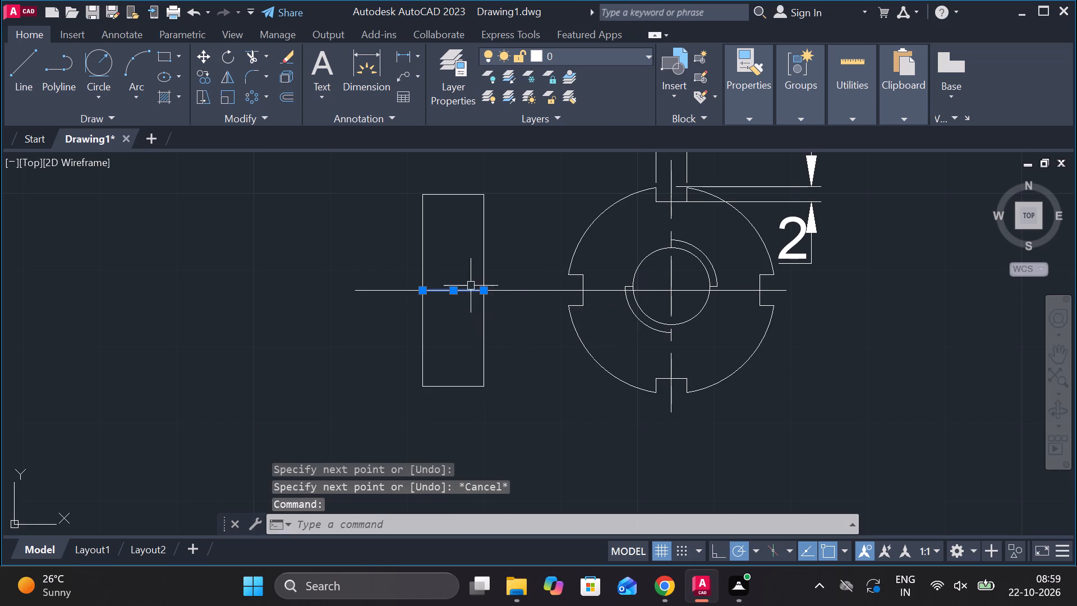
{"action": "key", "text": "o"}
{"action": "key", "text": "Return"}
{"action": "key", "text": "Return"}
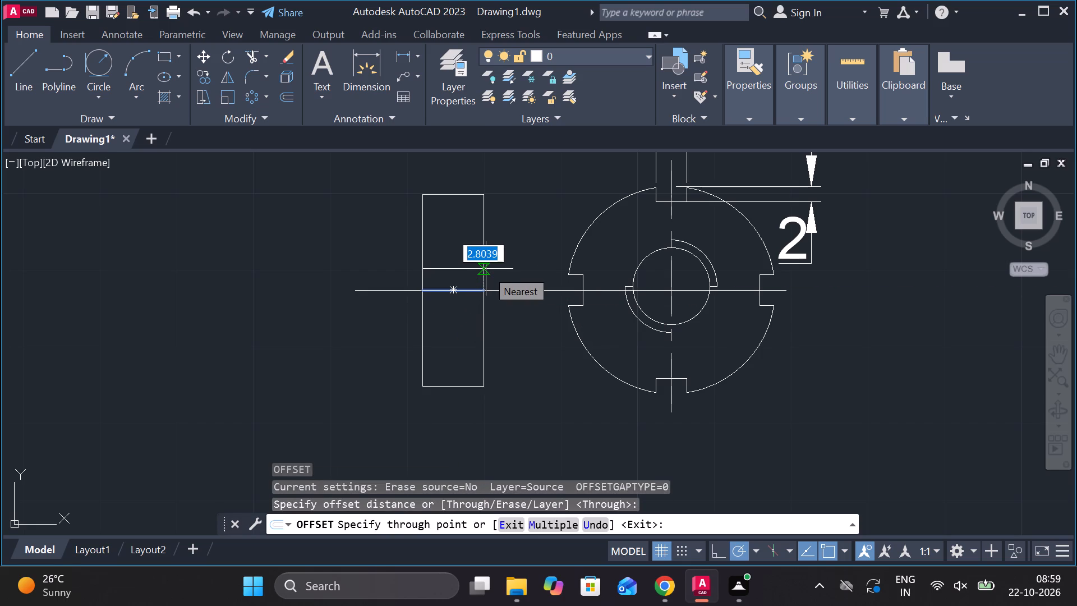
{"action": "key", "text": "6"}
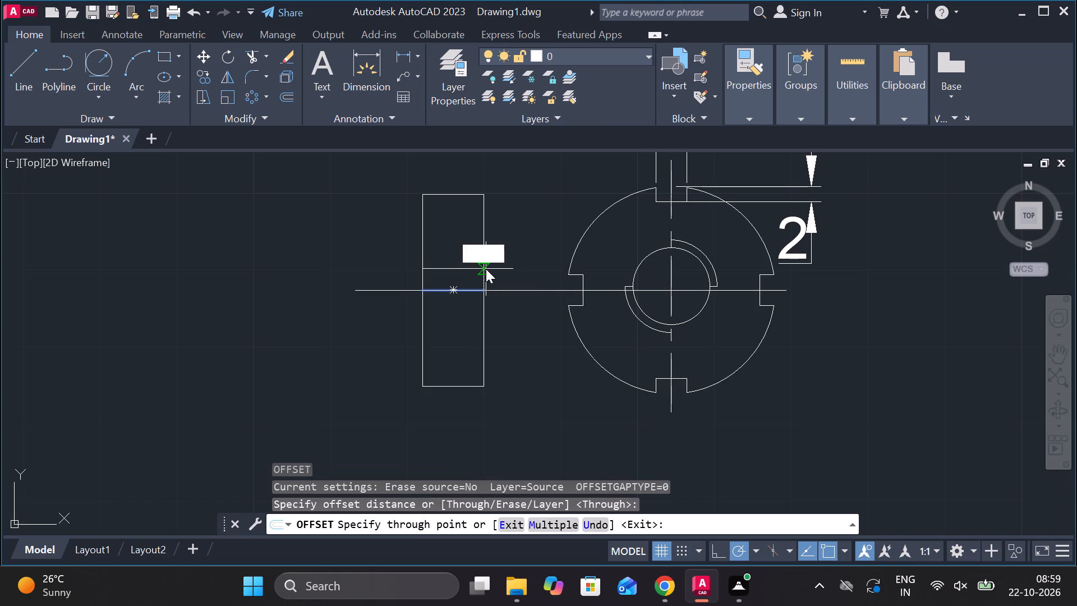
{"action": "key", "text": "Return"}
{"action": "left_click", "coordinate": [455, 288]}
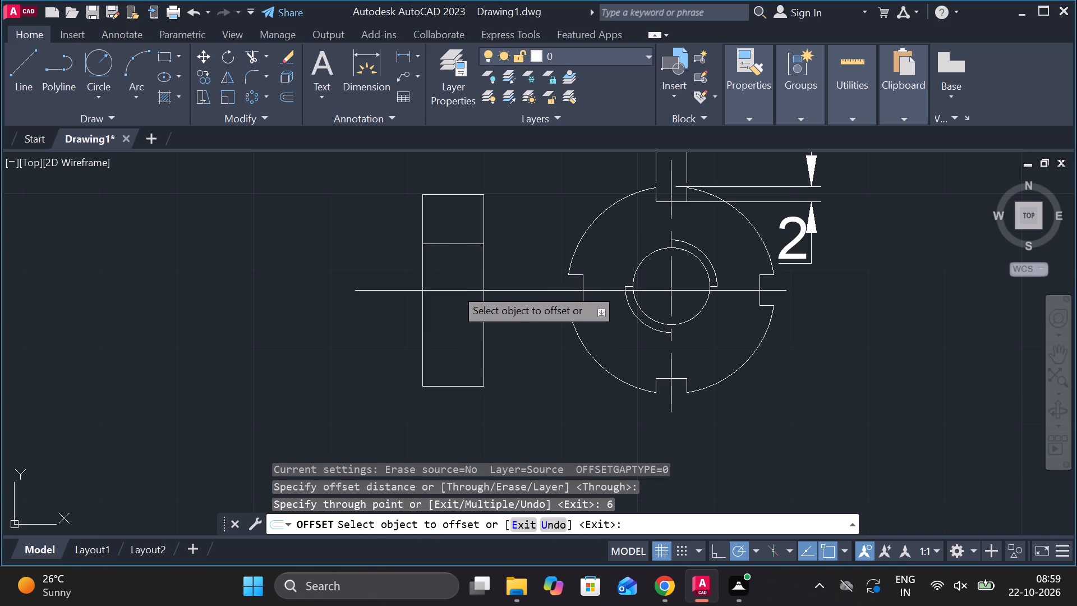
{"action": "key", "text": "6"}
{"action": "key", "text": "Return"}
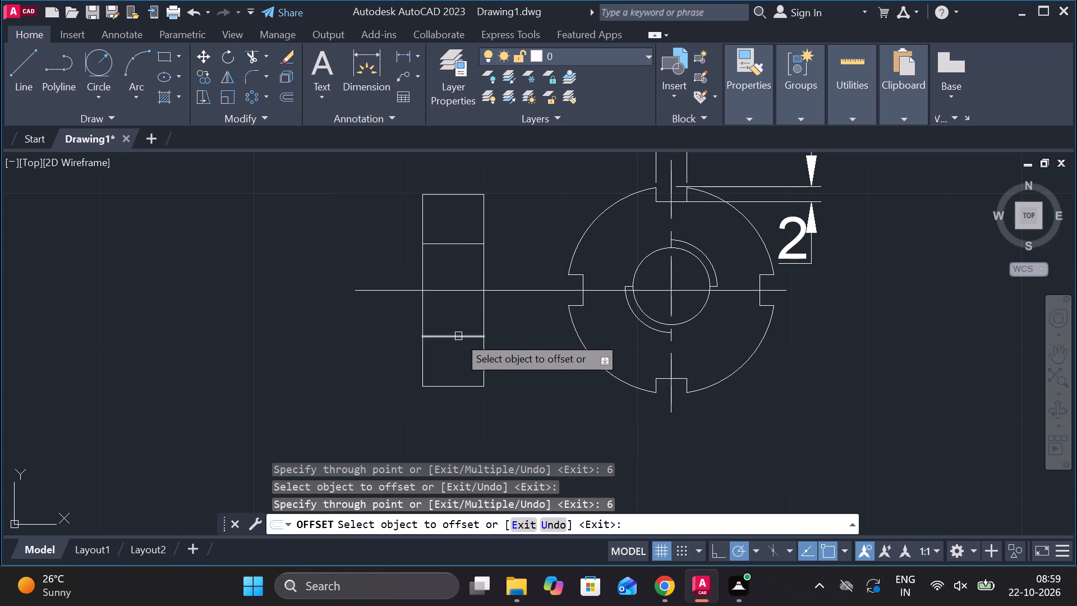
Offset the lower and upper bore lines in the side-view rectangle 1 mm inward, toward the centre line.
{"action": "left_click", "coordinate": [458, 336]}
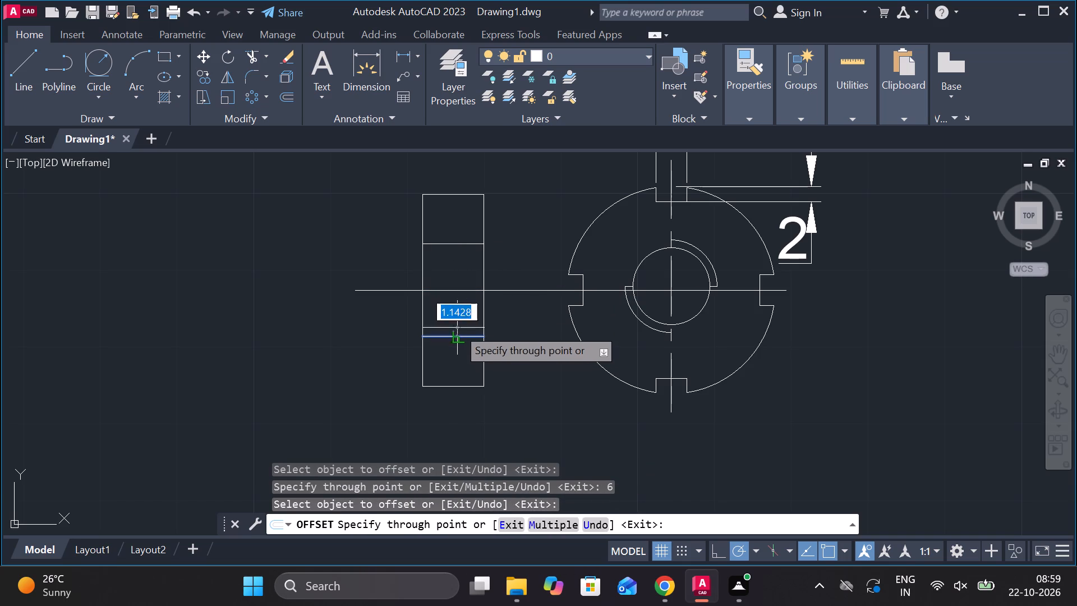
{"action": "scroll", "coordinate": [470, 328], "scroll_direction": "up", "scroll_amount": 1}
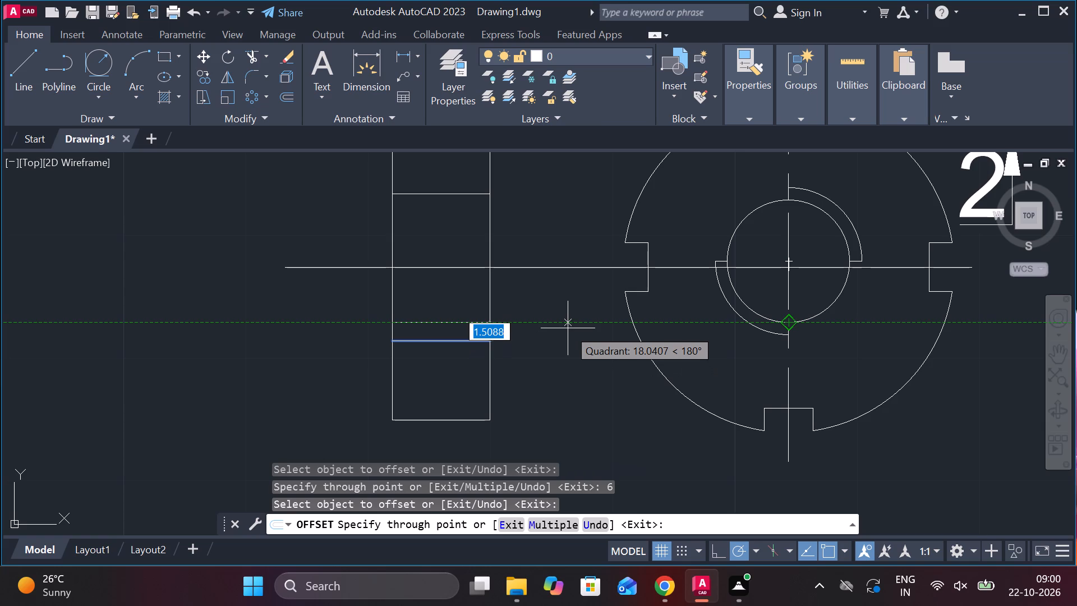
{"action": "key", "text": "1"}
{"action": "key", "text": "space"}
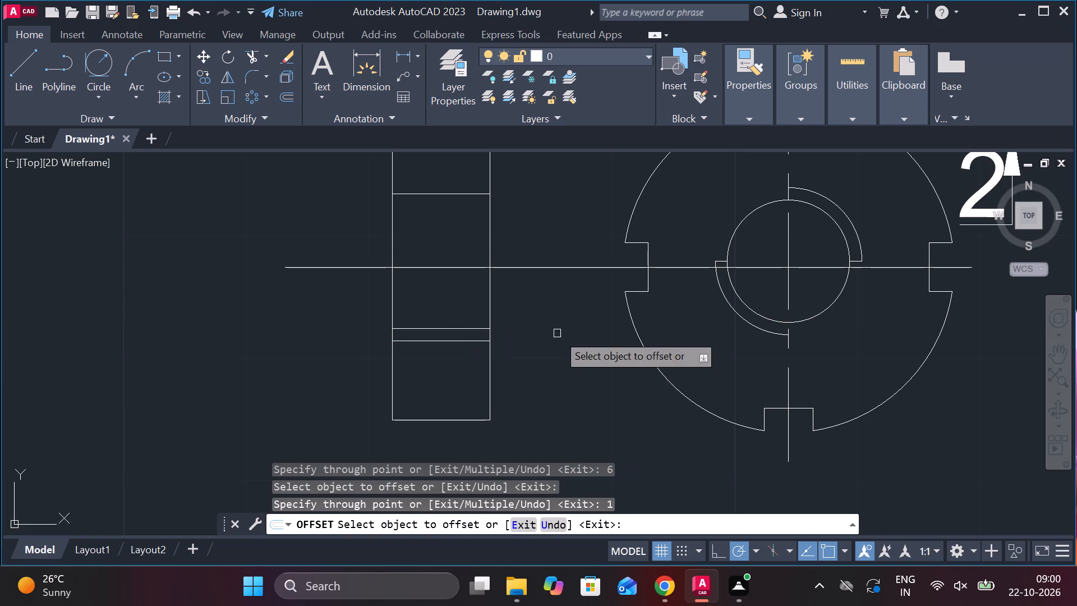
{"action": "middle_click_drag", "start_coordinate": [557, 333], "coordinate": [591, 417]}
{"action": "left_click", "coordinate": [475, 279]}
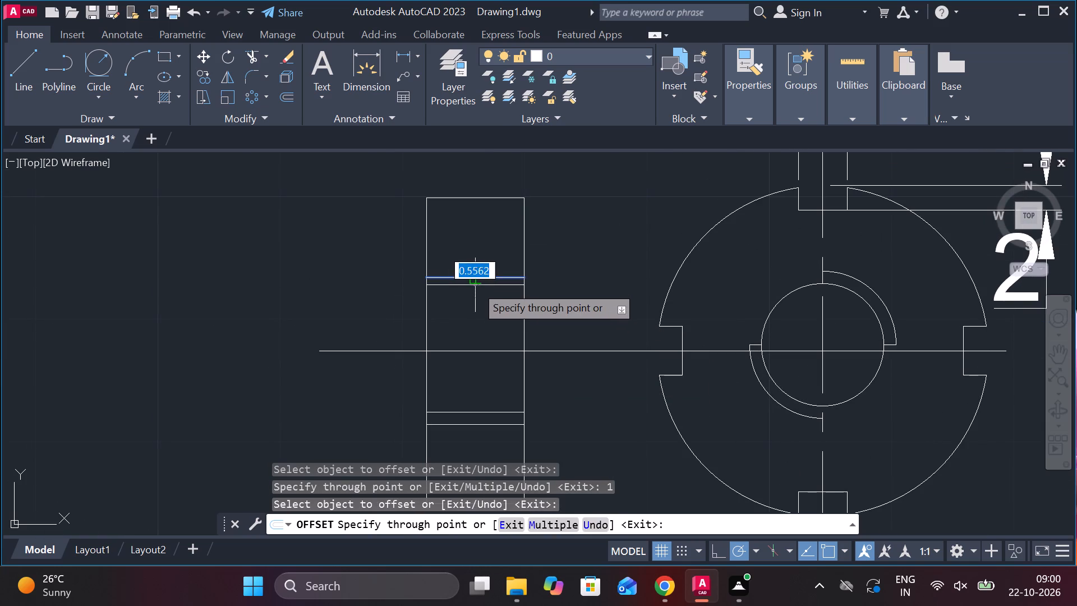
{"action": "type", "text": "1"}
{"action": "key", "text": "space"}
{"action": "scroll", "coordinate": [588, 322], "scroll_direction": "down", "scroll_amount": 1}
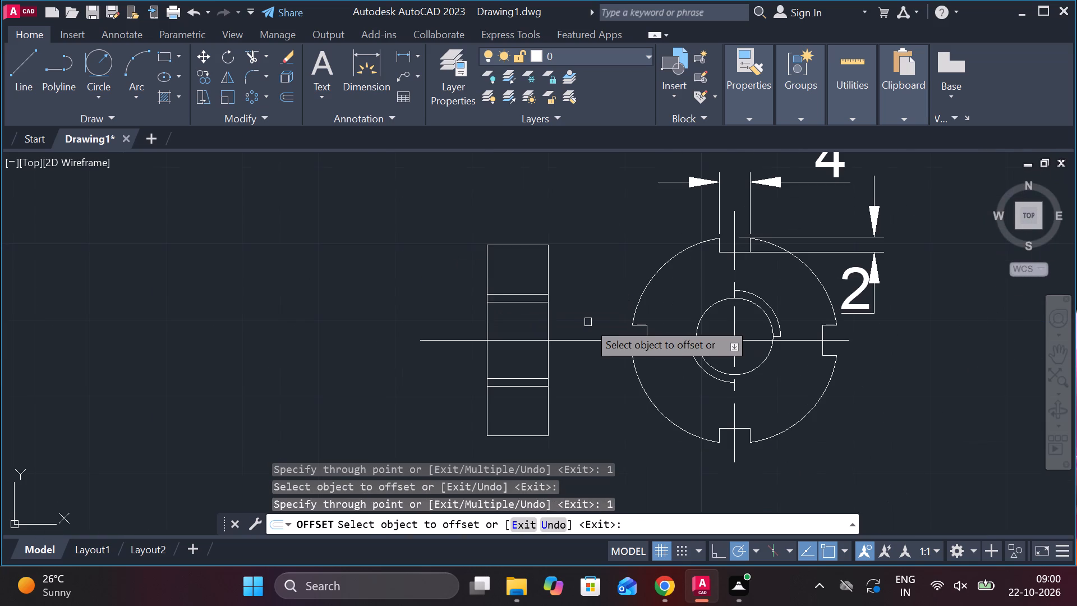
{"action": "key", "text": "Escape"}
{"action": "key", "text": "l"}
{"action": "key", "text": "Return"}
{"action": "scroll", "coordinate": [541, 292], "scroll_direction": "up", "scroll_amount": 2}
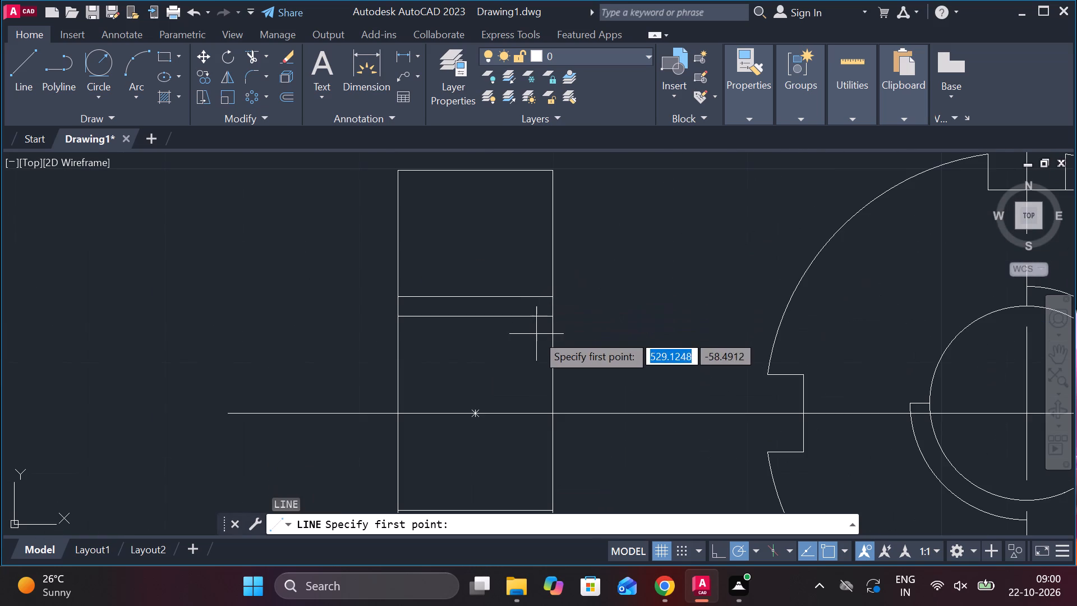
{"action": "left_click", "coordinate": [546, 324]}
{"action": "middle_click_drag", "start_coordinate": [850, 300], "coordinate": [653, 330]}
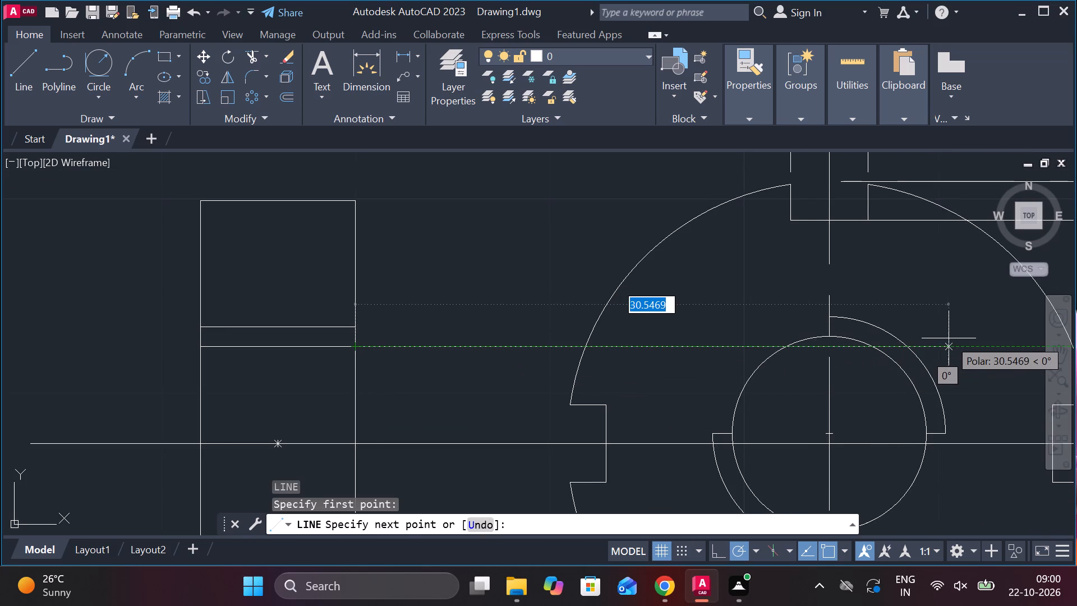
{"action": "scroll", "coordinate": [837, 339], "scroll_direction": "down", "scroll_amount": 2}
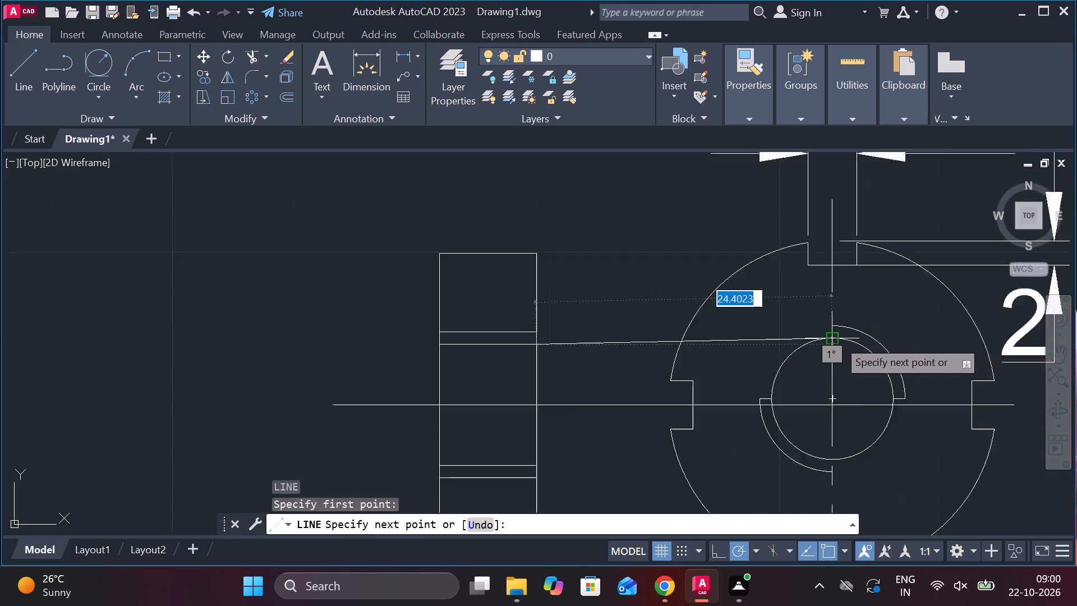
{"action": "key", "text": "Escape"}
Erase the bore circle, both thread arcs and the two leftover short lines at the centre of the notched front view.
{"action": "middle_click_drag", "start_coordinate": [692, 404], "coordinate": [687, 403]}
{"action": "scroll", "coordinate": [692, 404], "scroll_direction": "up", "scroll_amount": 1}
{"action": "middle_click_drag", "start_coordinate": [679, 384], "coordinate": [615, 307]}
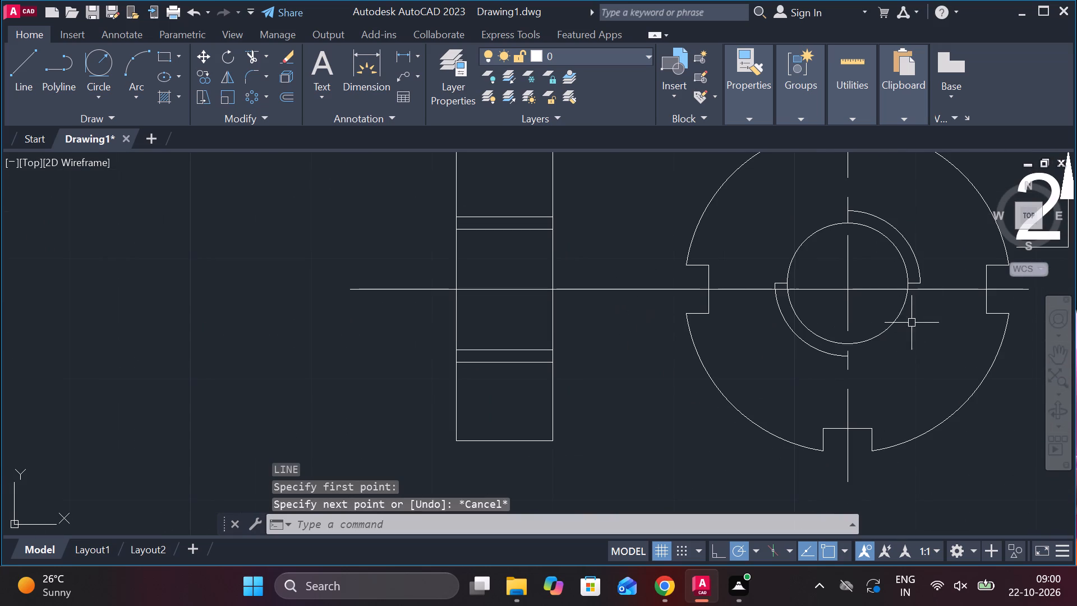
{"action": "left_click", "coordinate": [888, 325]}
{"action": "left_click", "coordinate": [905, 245]}
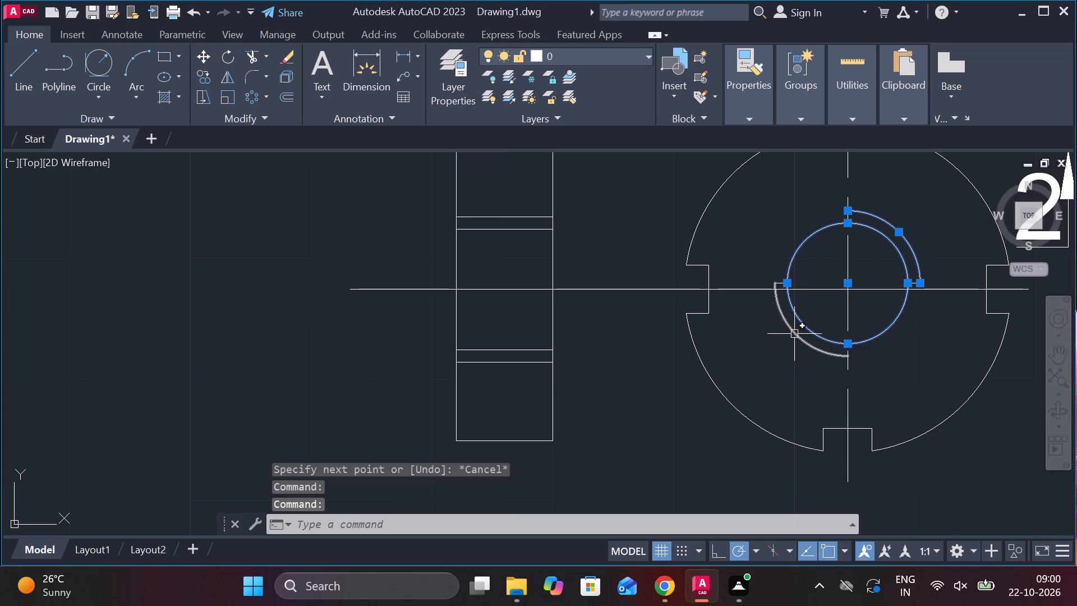
{"action": "left_click", "coordinate": [794, 334]}
{"action": "key", "text": "e"}
{"action": "key", "text": "space"}
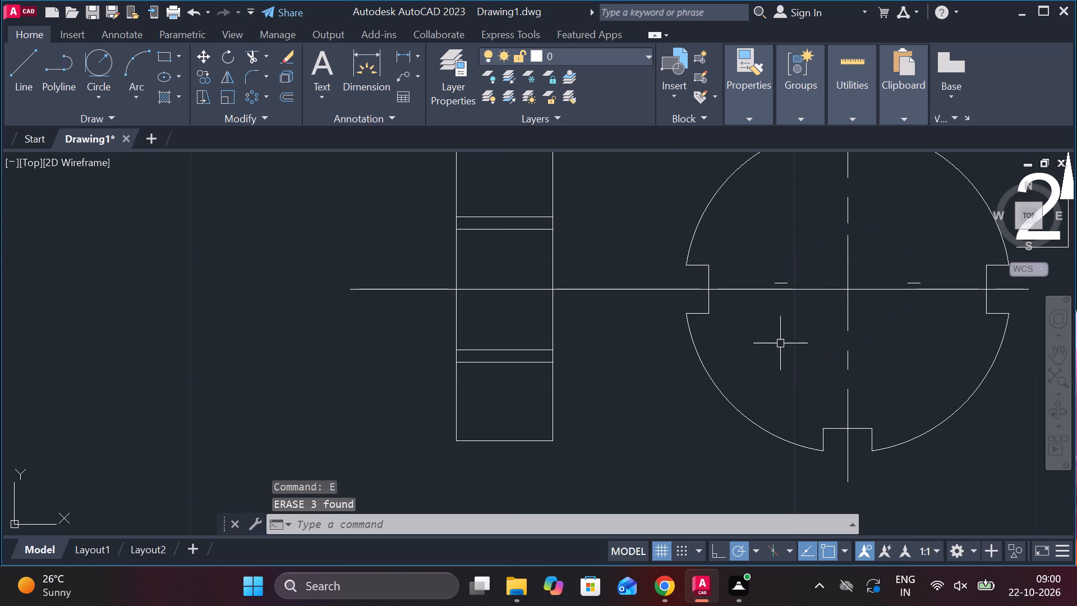
{"action": "left_click", "coordinate": [913, 280]}
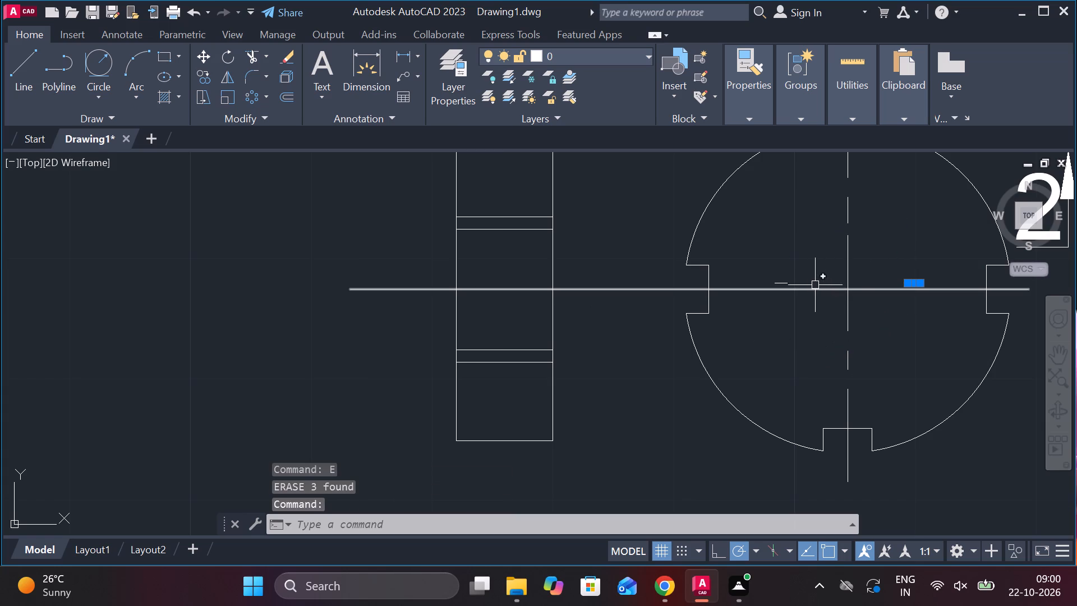
{"action": "left_click", "coordinate": [776, 285]}
{"action": "type", "text": "E"}
{"action": "key", "text": "space"}
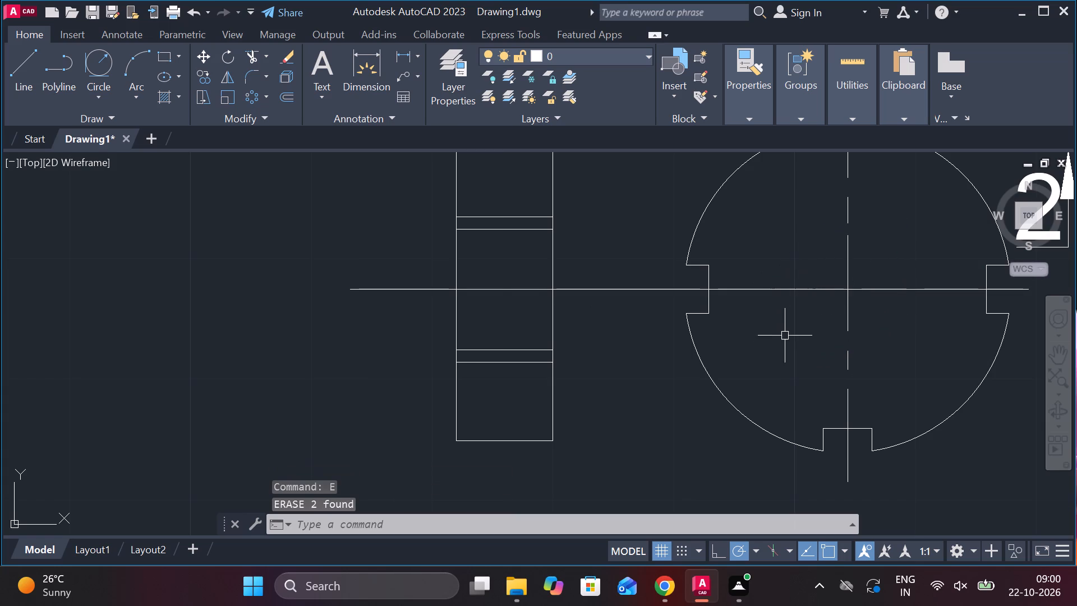
Draw a 12 mm diameter circle centred on the intersection of the centrelines in the notched front view.
{"action": "middle_click_drag", "start_coordinate": [788, 337], "coordinate": [738, 337]}
{"action": "key", "text": "c"}
{"action": "key", "text": "space"}
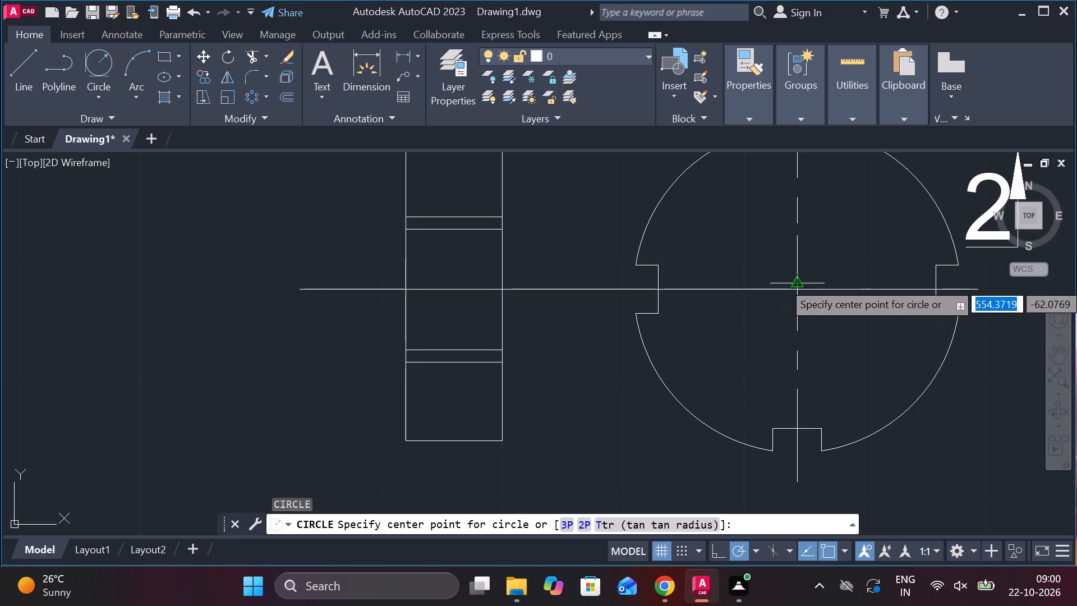
{"action": "left_click", "coordinate": [797, 288]}
{"action": "type", "text": "D"}
{"action": "key", "text": "space"}
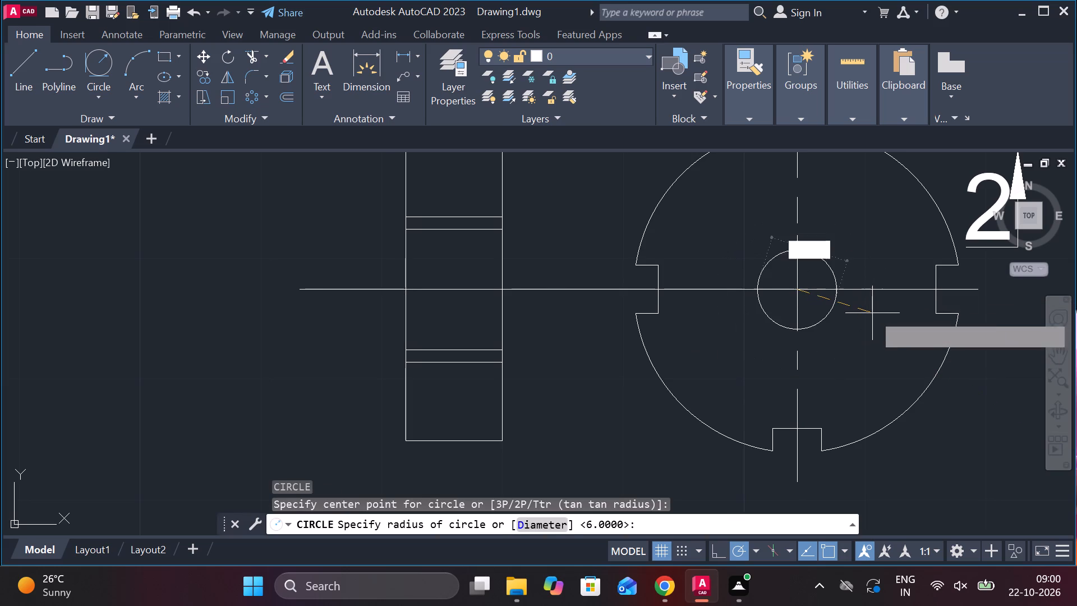
{"action": "type", "text": "12"}
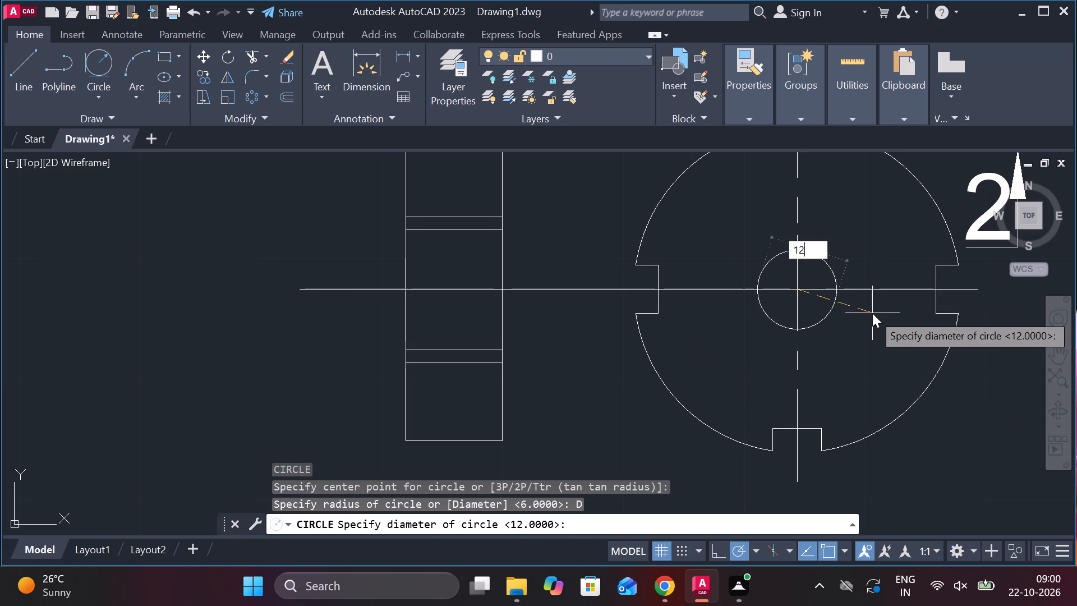
{"action": "key", "text": "space"}
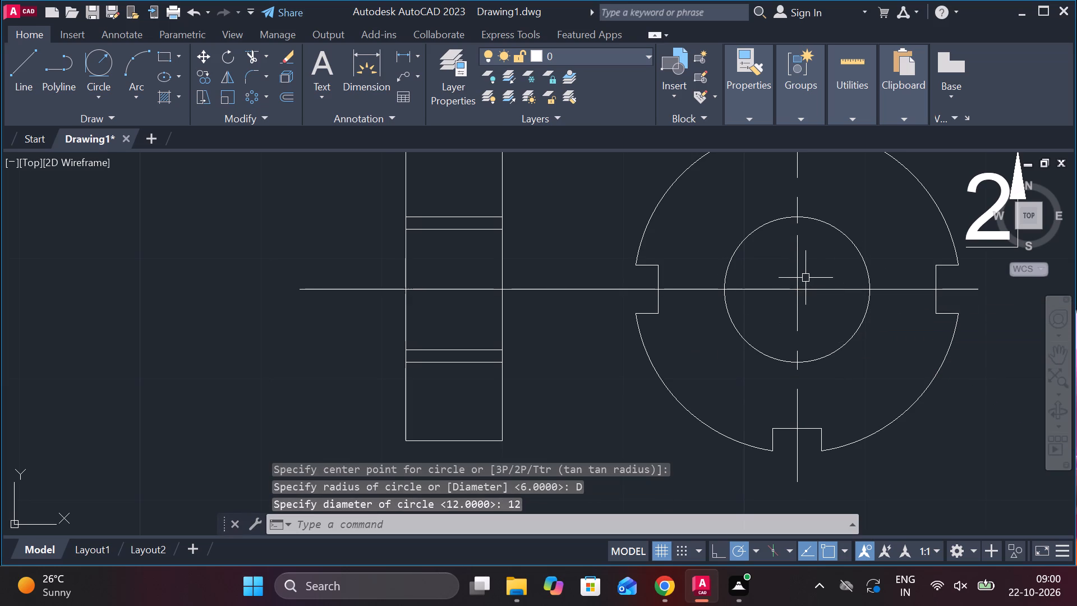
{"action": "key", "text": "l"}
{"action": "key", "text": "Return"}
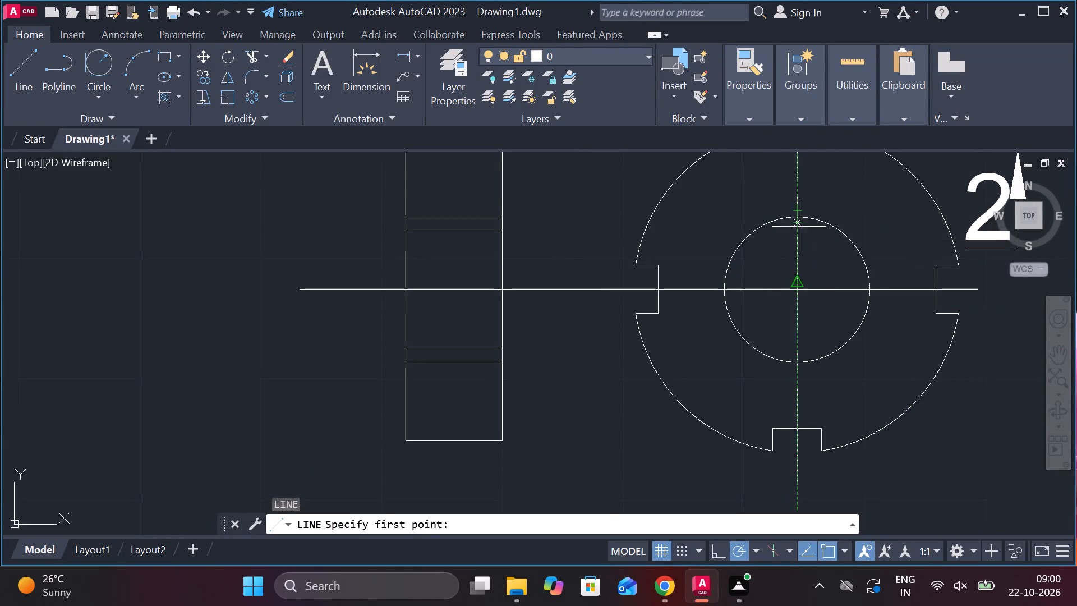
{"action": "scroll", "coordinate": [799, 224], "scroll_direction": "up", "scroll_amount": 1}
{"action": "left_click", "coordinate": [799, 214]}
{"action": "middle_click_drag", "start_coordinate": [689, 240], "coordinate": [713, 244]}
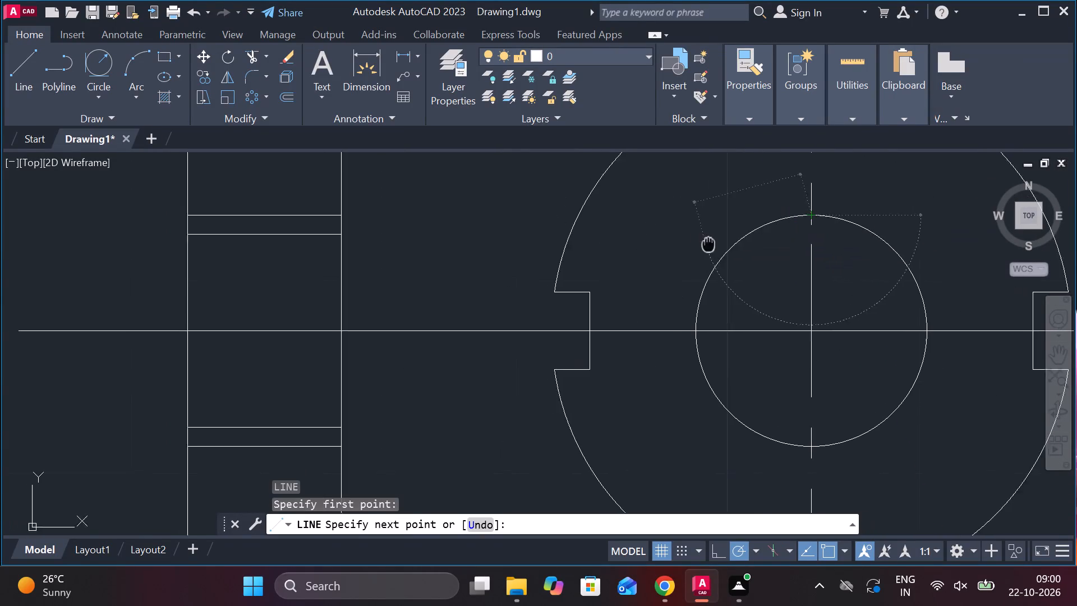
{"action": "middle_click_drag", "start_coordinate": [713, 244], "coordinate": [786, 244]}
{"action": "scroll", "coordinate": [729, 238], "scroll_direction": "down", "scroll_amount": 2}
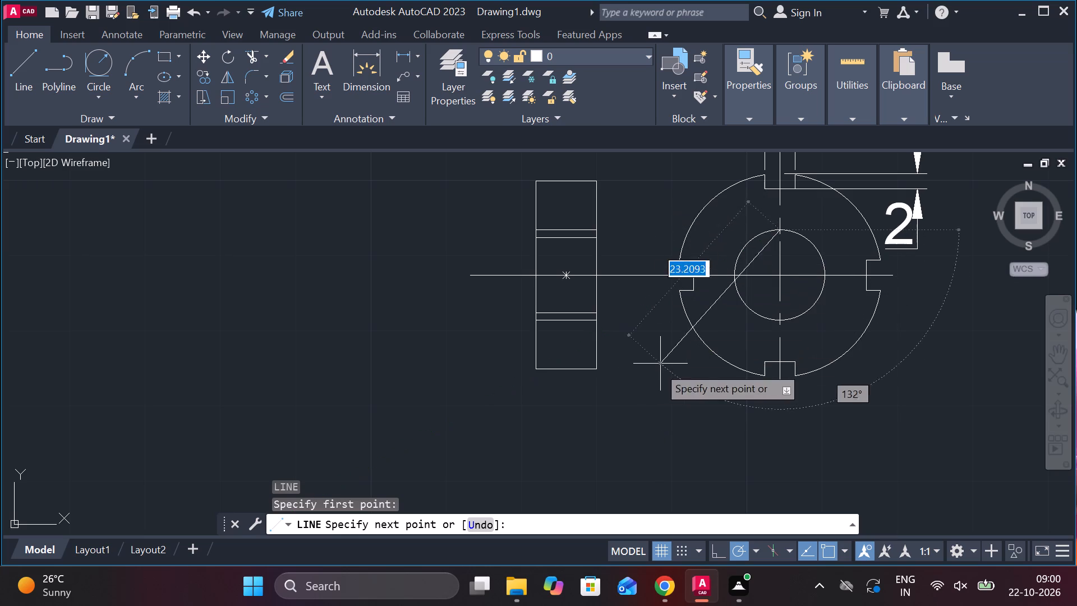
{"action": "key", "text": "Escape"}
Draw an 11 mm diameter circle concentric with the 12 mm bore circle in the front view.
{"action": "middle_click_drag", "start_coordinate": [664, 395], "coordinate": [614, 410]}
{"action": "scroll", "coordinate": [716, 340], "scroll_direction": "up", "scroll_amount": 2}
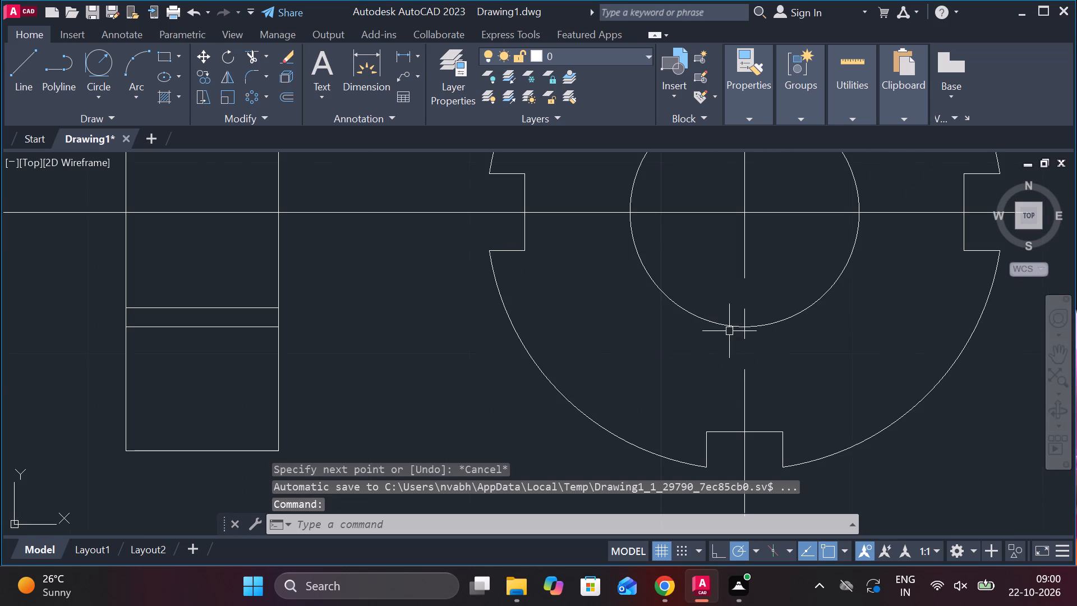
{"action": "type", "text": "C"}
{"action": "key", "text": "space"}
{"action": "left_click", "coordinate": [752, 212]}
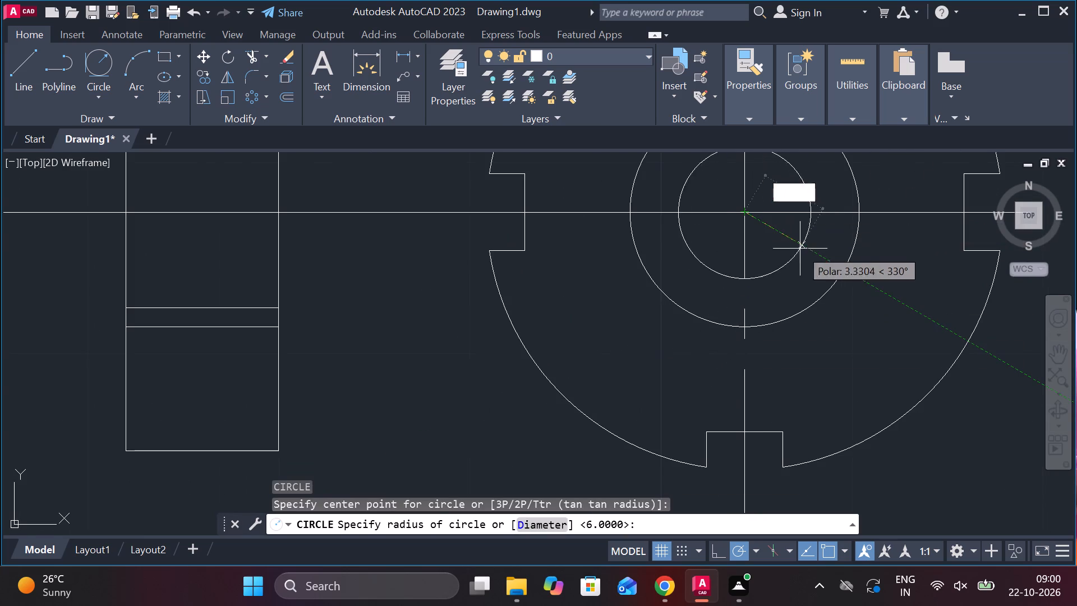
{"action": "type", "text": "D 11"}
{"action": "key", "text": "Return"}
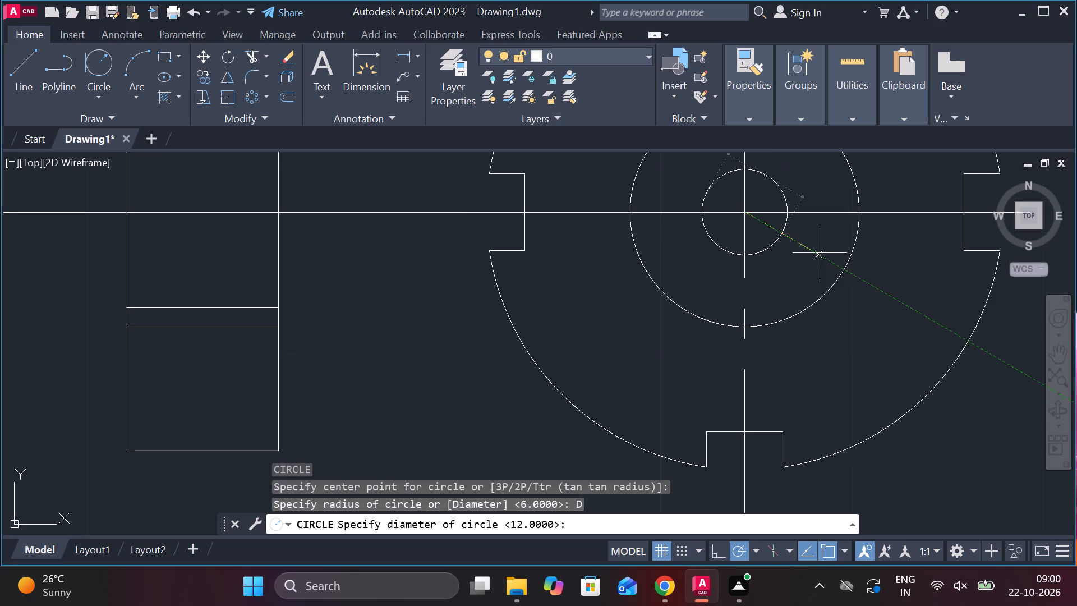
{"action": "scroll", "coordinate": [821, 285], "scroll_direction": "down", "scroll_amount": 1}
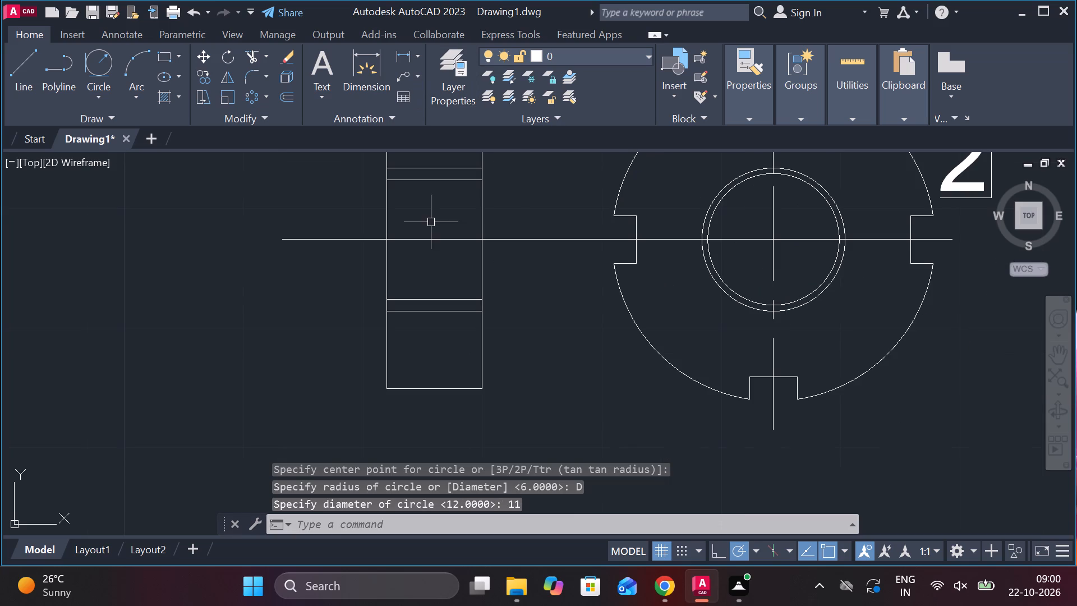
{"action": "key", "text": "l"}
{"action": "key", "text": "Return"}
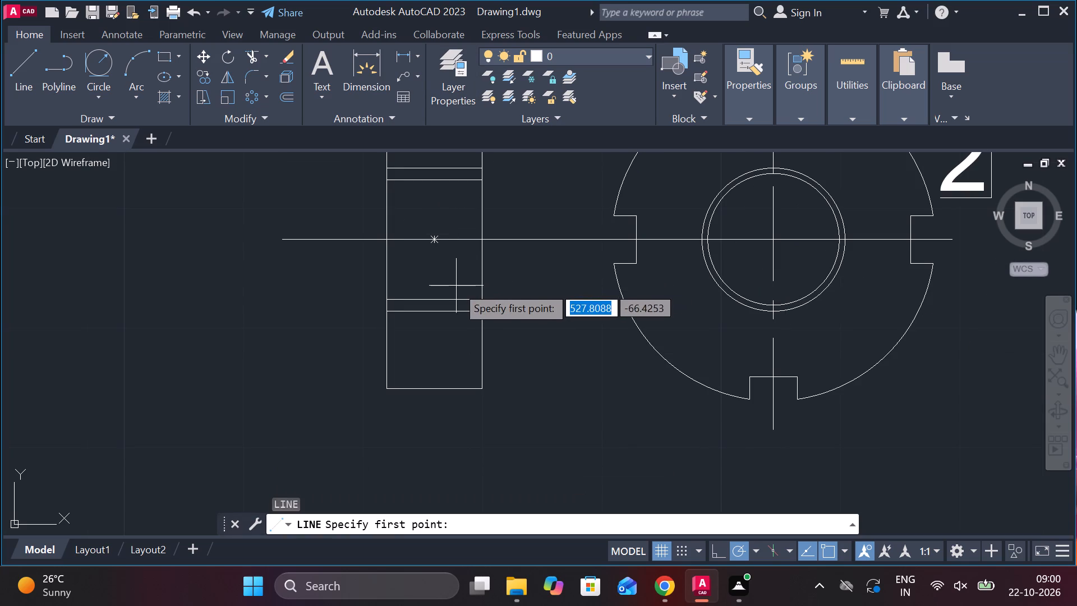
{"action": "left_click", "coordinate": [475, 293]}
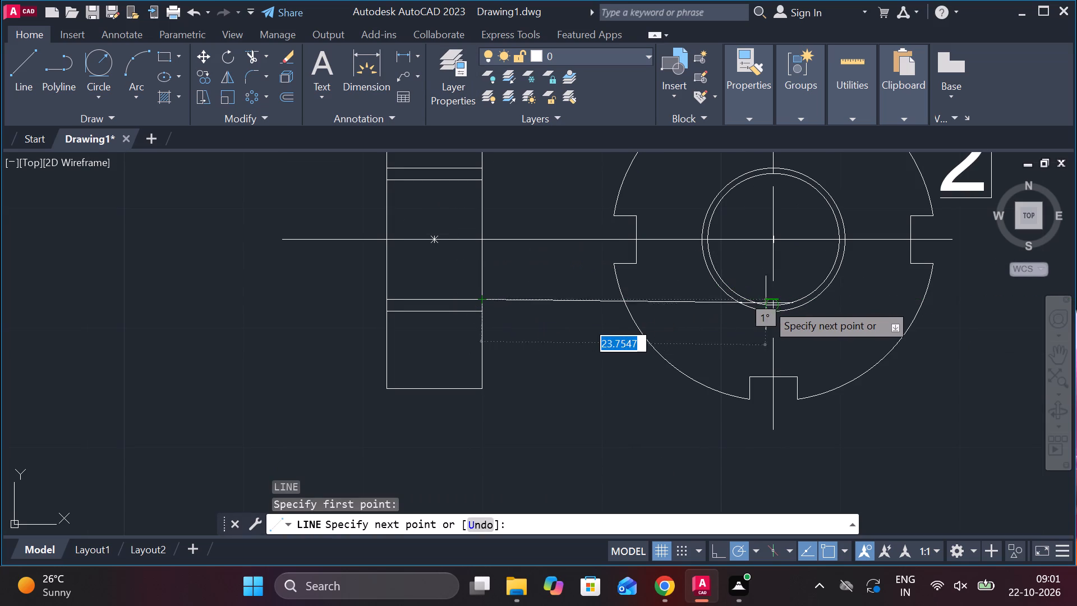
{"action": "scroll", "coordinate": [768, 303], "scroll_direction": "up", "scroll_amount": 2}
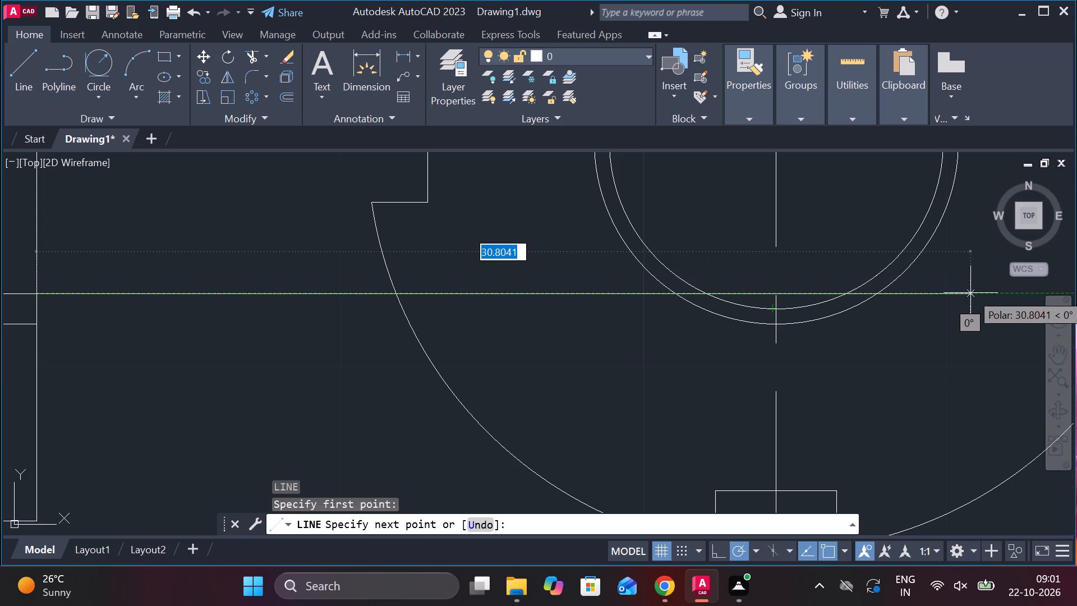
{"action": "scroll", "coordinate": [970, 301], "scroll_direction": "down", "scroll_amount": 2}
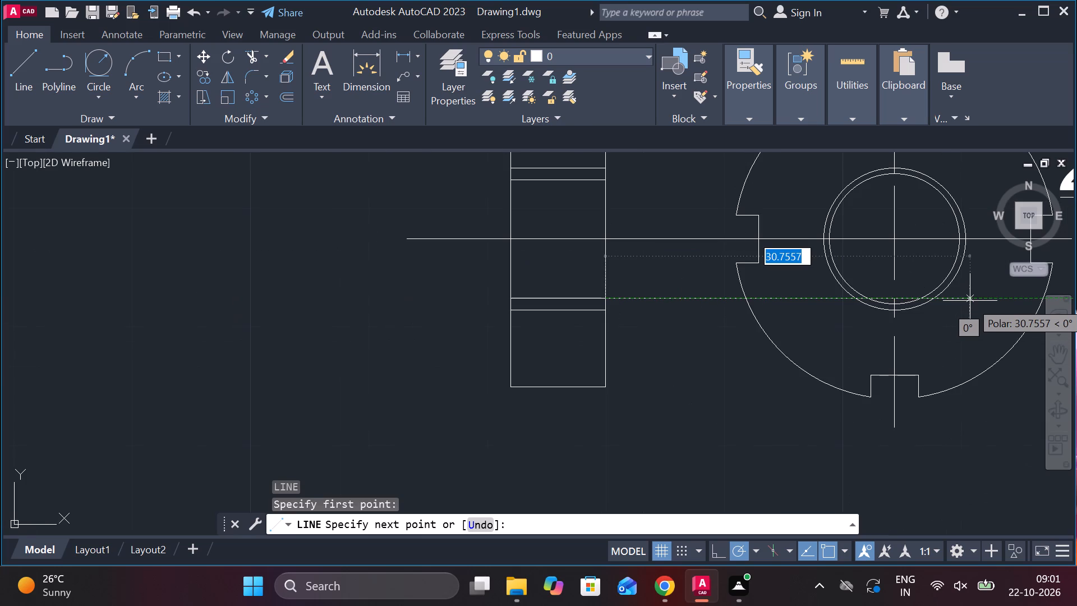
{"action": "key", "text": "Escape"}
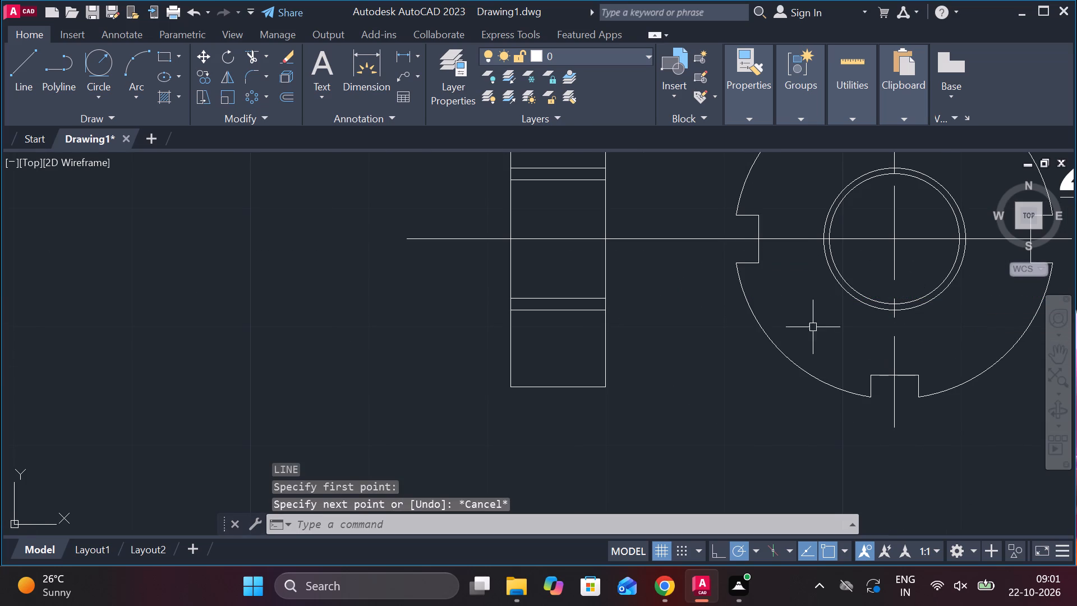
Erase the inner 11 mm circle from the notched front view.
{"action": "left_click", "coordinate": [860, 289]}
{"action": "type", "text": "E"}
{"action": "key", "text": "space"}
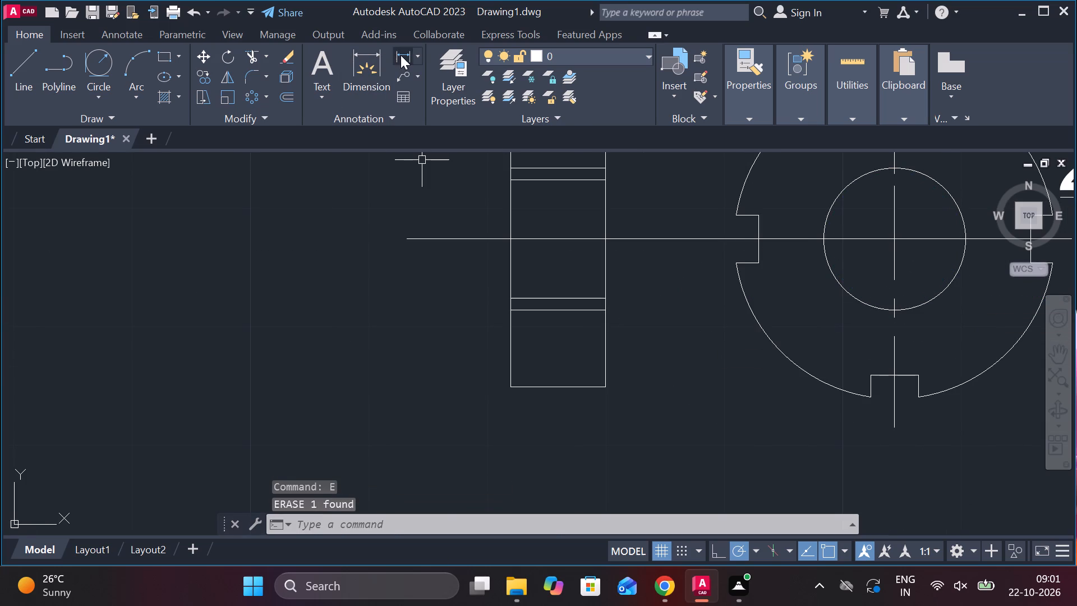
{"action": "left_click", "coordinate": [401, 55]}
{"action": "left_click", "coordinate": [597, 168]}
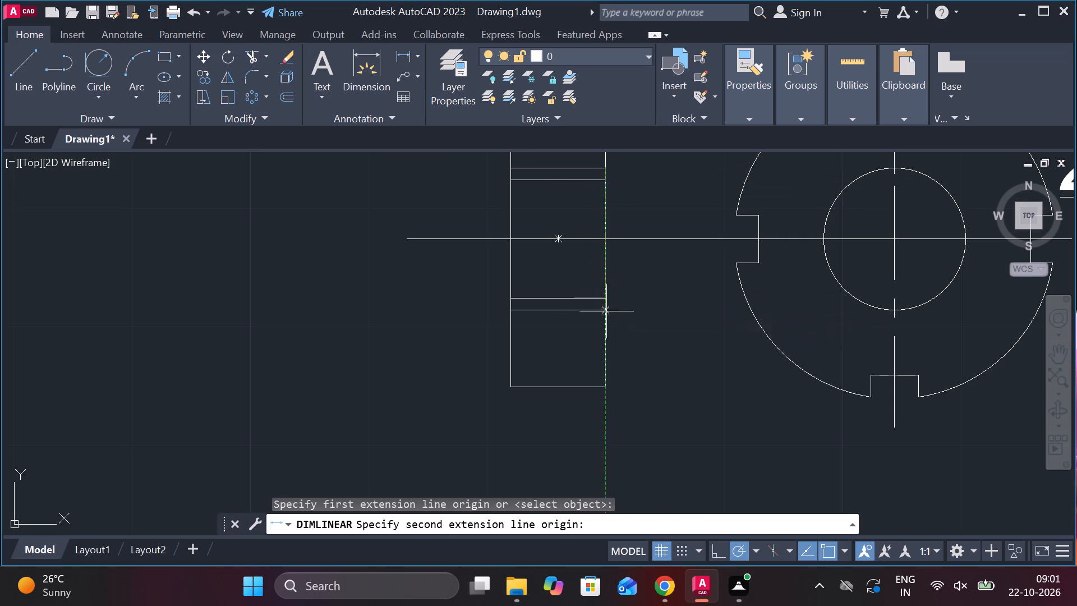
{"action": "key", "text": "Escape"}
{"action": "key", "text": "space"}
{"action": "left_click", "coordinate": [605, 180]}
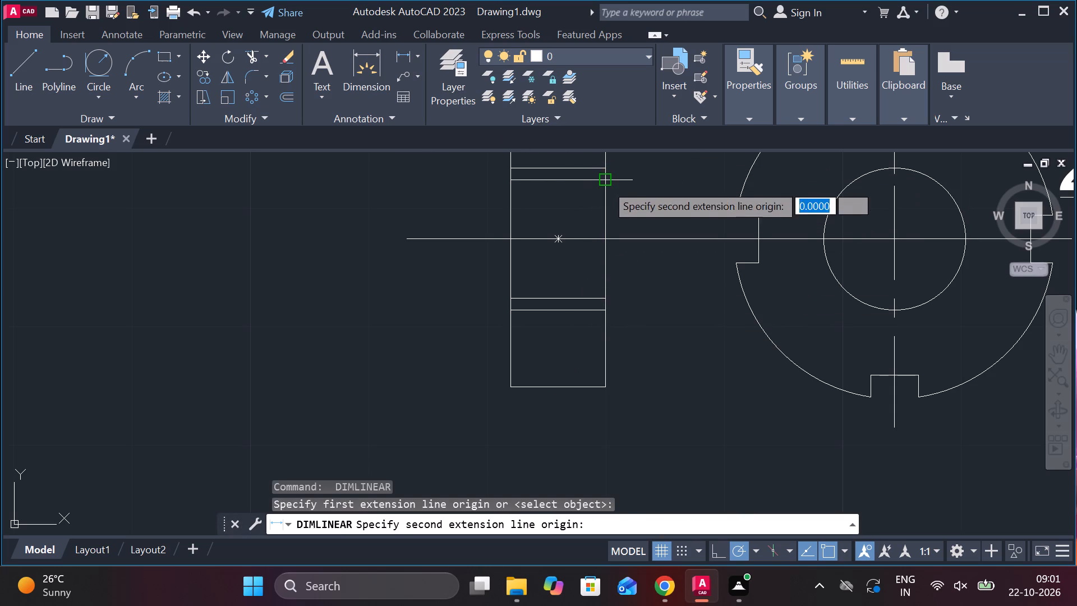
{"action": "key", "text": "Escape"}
Erase the upper and lower inner bore lines from the side-view rectangle.
{"action": "left_click", "coordinate": [595, 299]}
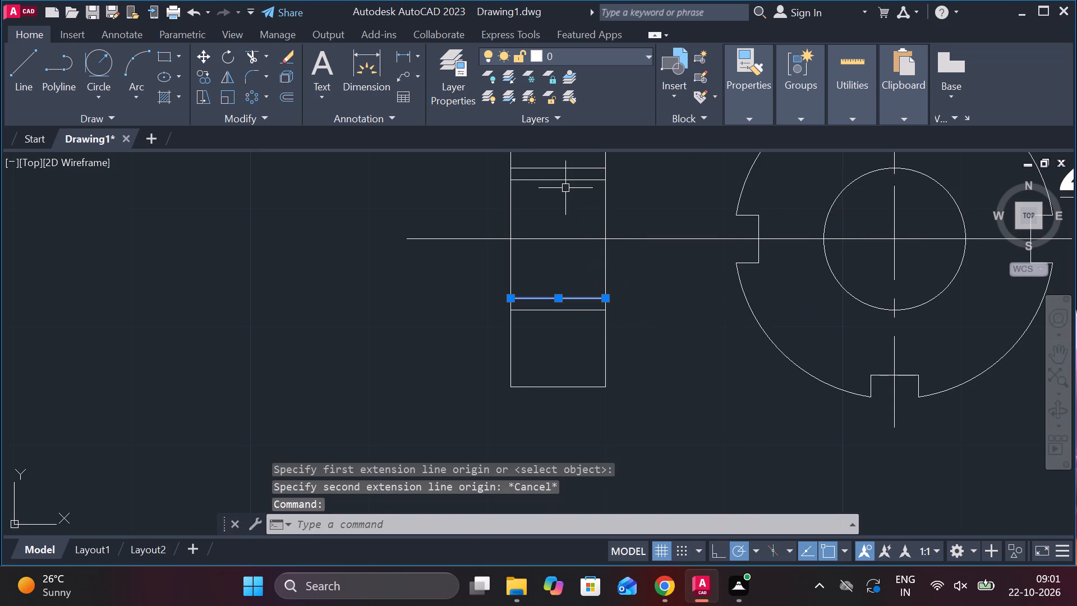
{"action": "left_click", "coordinate": [554, 181]}
{"action": "type", "text": "E"}
{"action": "key", "text": "space"}
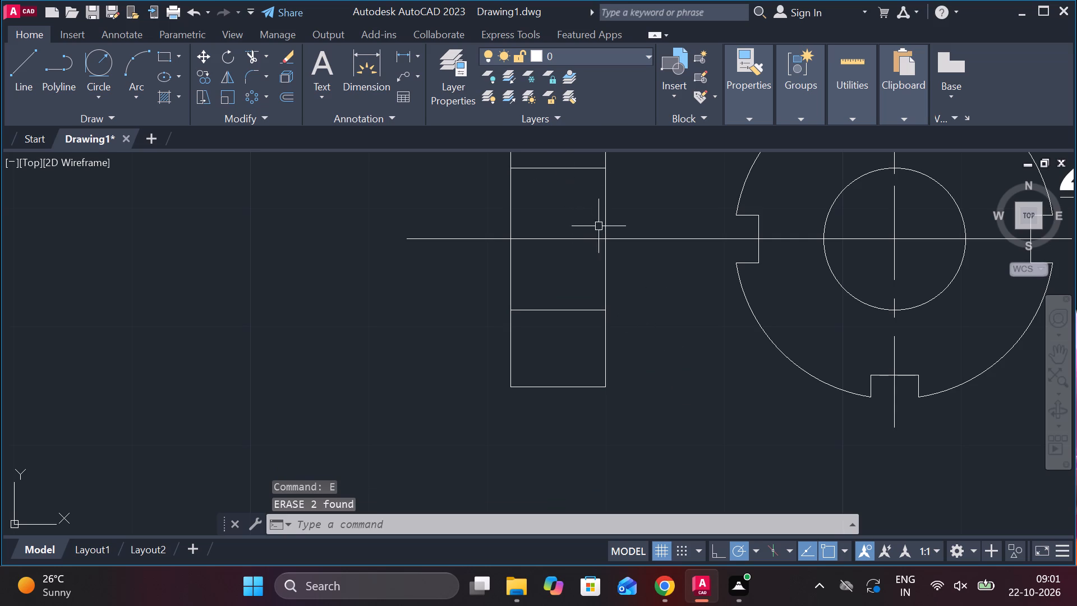
Offset the upper and lower bore lines in the side view 0.5 mm inward, toward the centre line.
{"action": "middle_click_drag", "start_coordinate": [649, 313], "coordinate": [582, 354]}
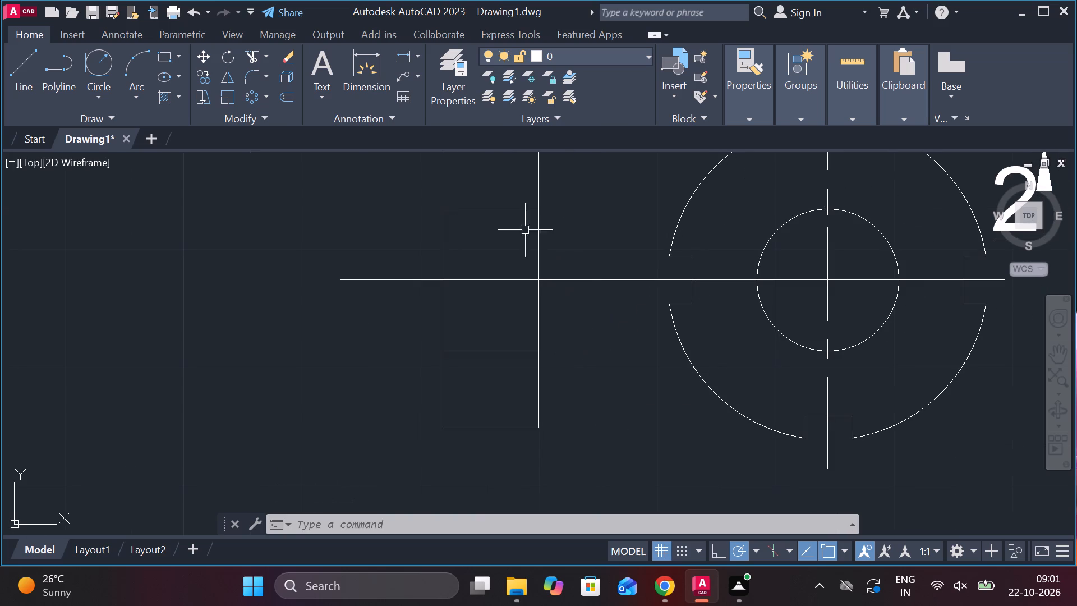
{"action": "left_click", "coordinate": [501, 207]}
{"action": "key", "text": "o"}
{"action": "key", "text": "Return"}
{"action": "key", "text": "Return"}
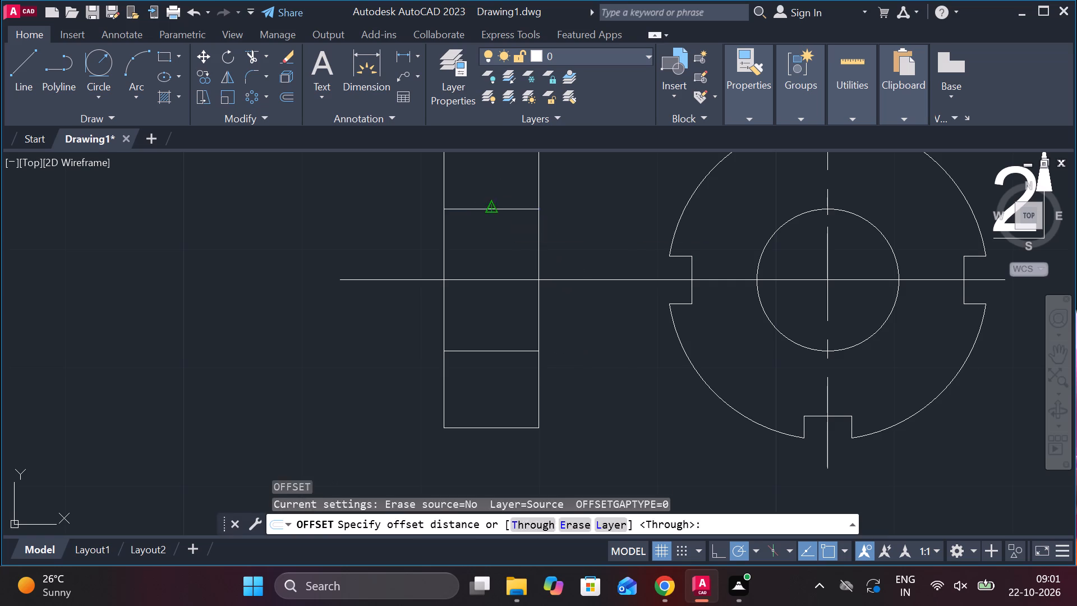
{"action": "type", "text": ".5"}
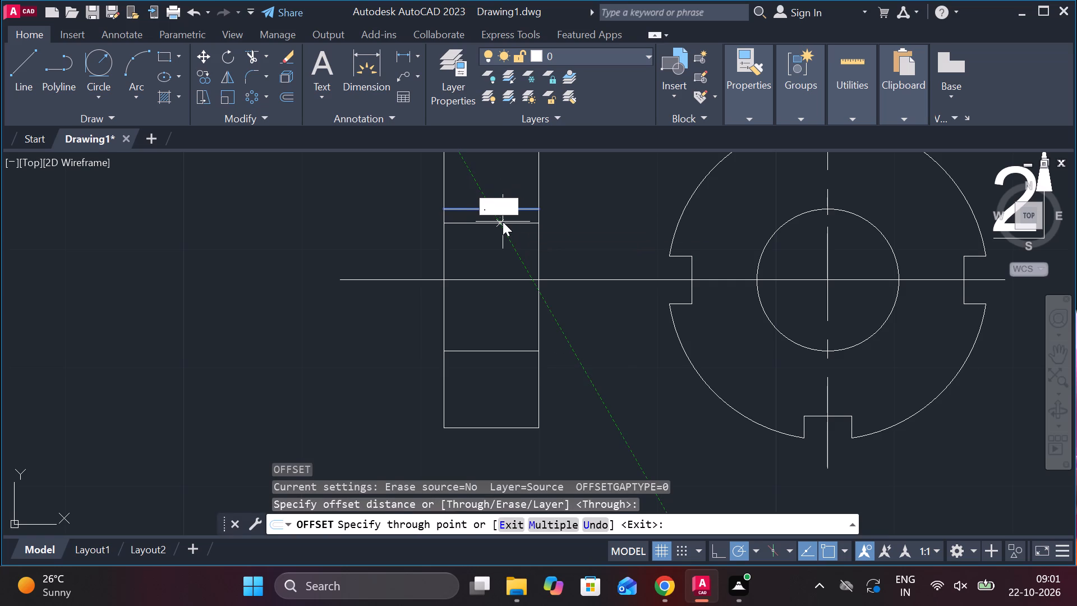
{"action": "key", "text": "Return"}
{"action": "left_click", "coordinate": [501, 355]}
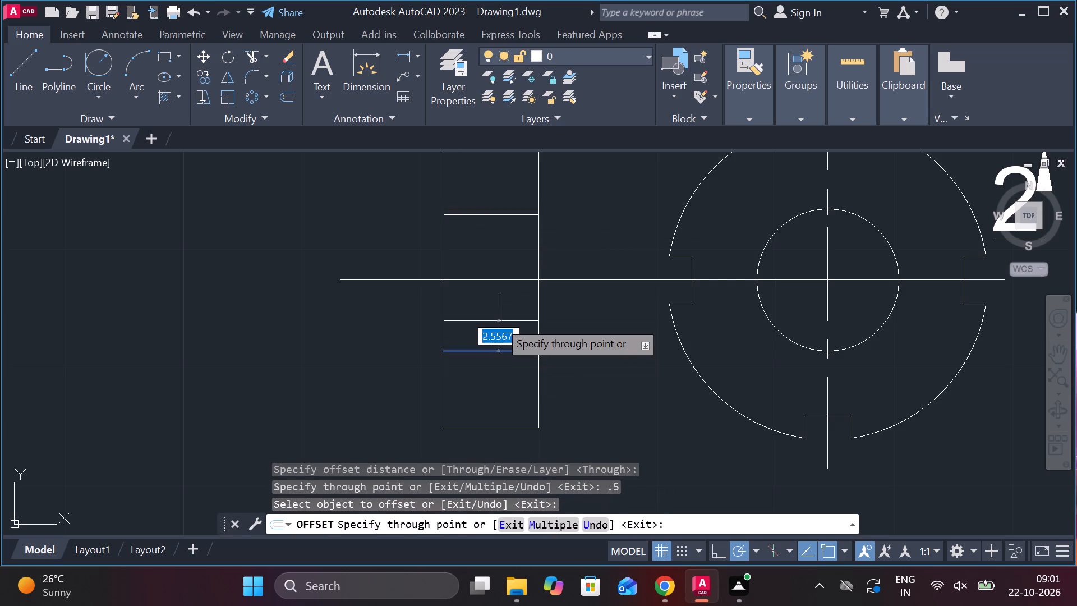
{"action": "key", "text": "period"}
{"action": "key", "text": "5"}
{"action": "key", "text": "Return"}
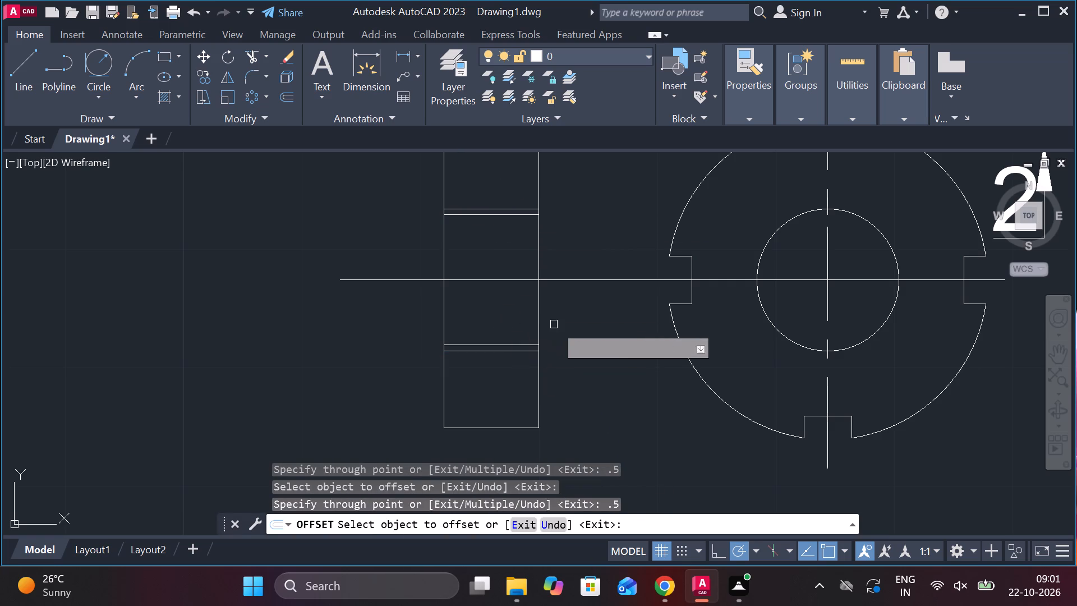
{"action": "middle_click_drag", "start_coordinate": [555, 324], "coordinate": [499, 322]}
{"action": "middle_click_drag", "start_coordinate": [536, 351], "coordinate": [530, 351]}
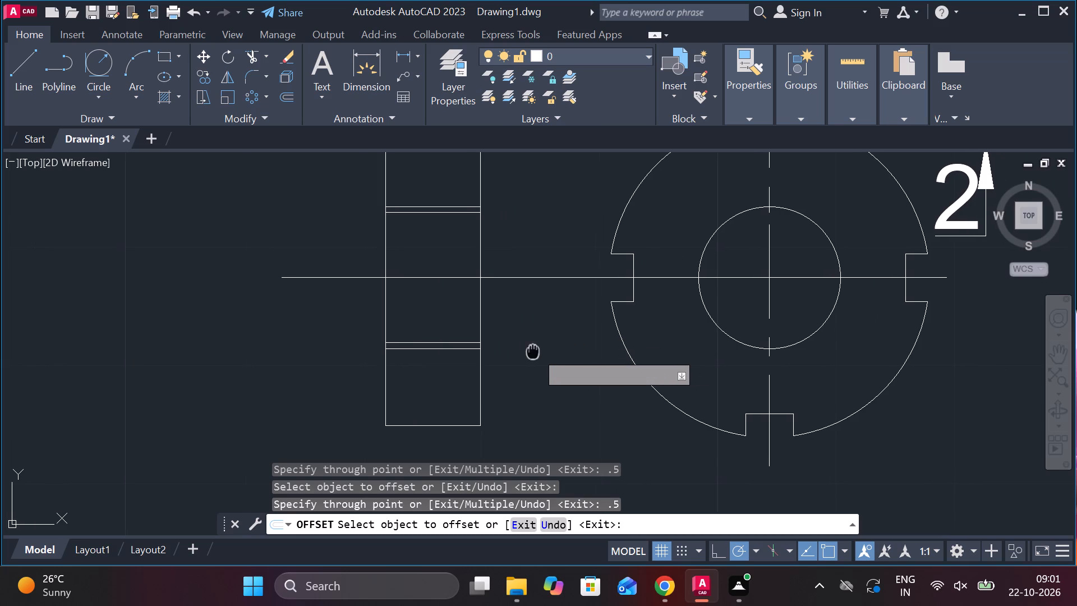
{"action": "middle_click_drag", "start_coordinate": [530, 351], "coordinate": [531, 351]}
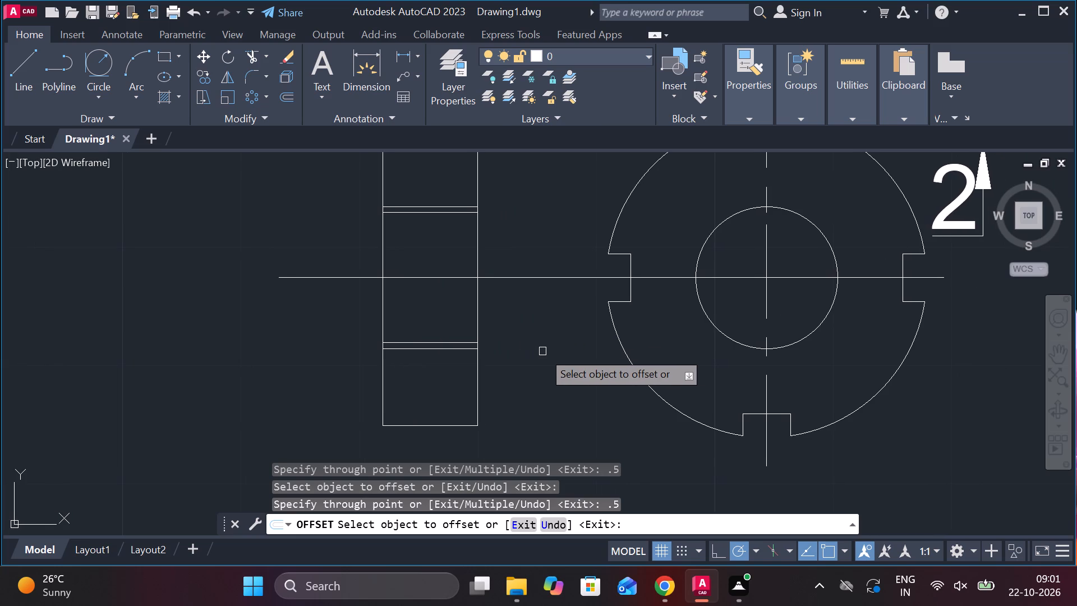
{"action": "key", "text": "Escape"}
Draw an 11 mm diameter circle concentric with the 12 mm bore circle in the notched front view.
{"action": "type", "text": "C"}
{"action": "key", "text": "space"}
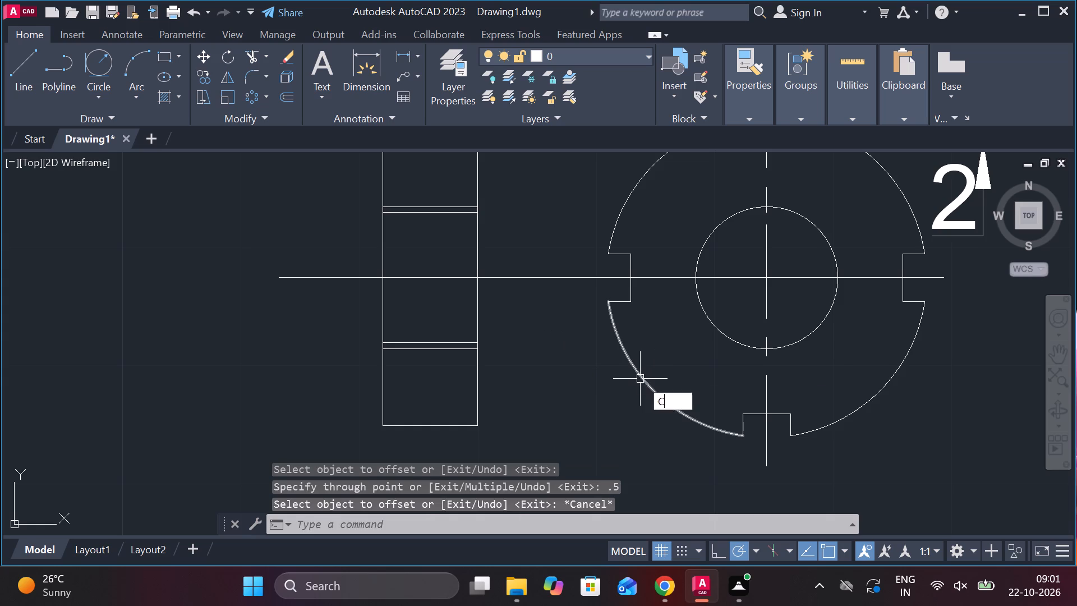
{"action": "left_click", "coordinate": [767, 279]}
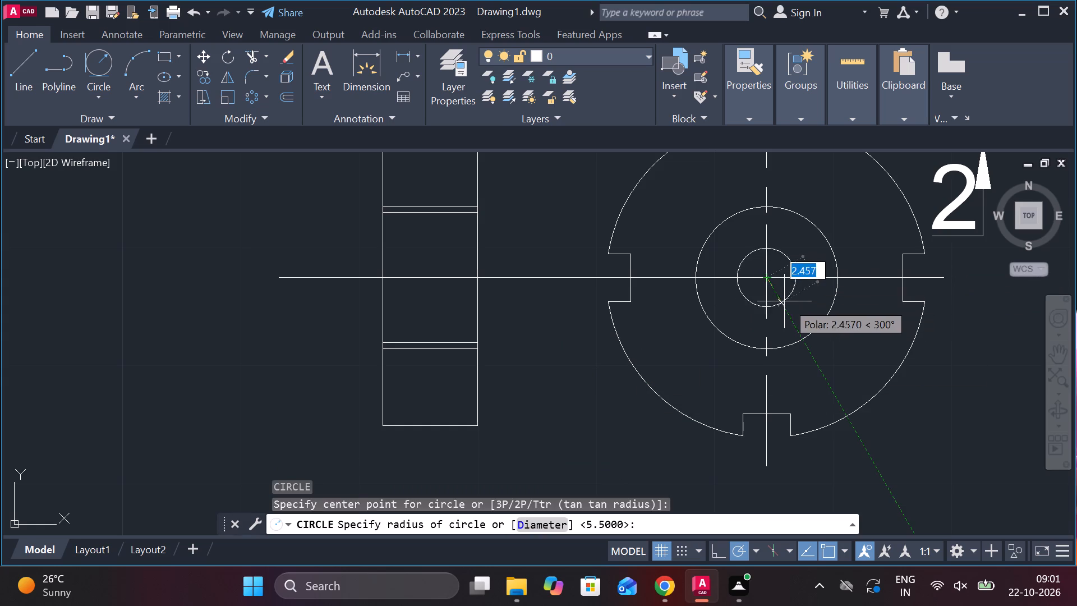
{"action": "type", "text": "D"}
{"action": "key", "text": "space"}
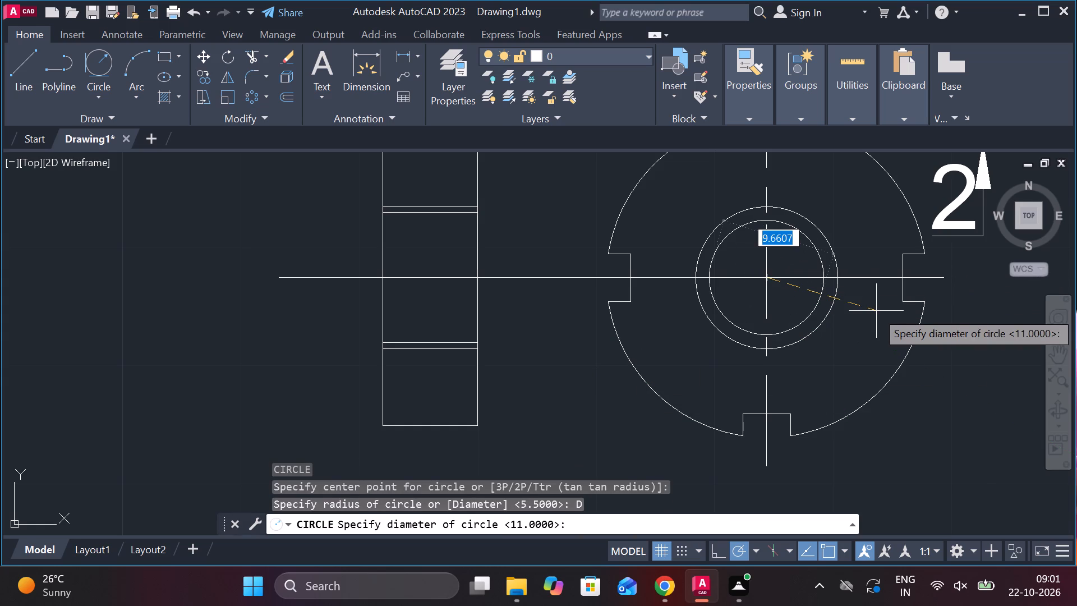
{"action": "type", "text": "111"}
{"action": "key", "text": "BackSpace"}
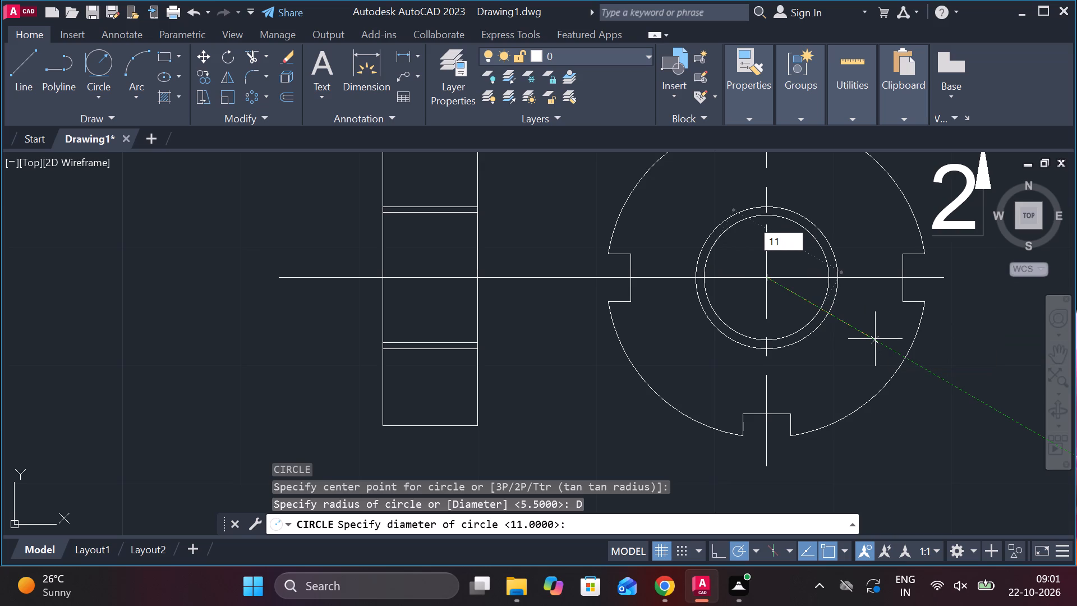
{"action": "key", "text": "Return"}
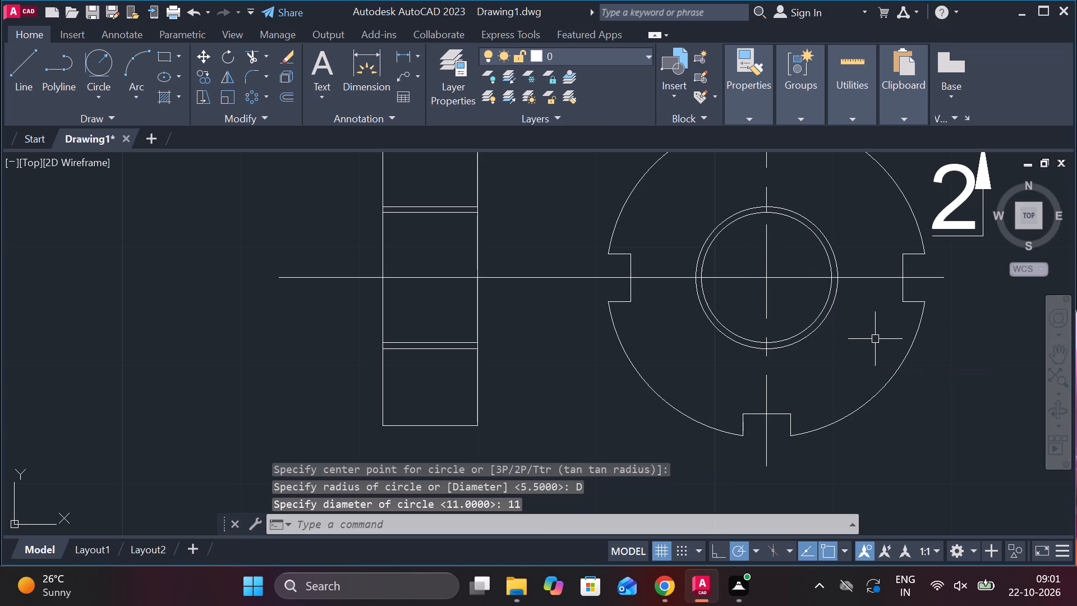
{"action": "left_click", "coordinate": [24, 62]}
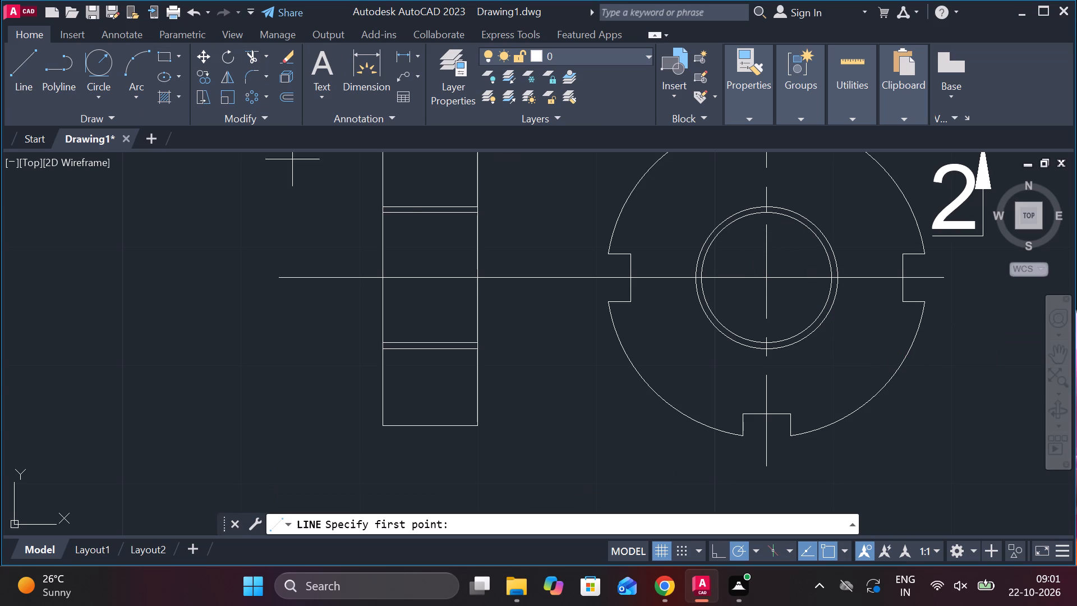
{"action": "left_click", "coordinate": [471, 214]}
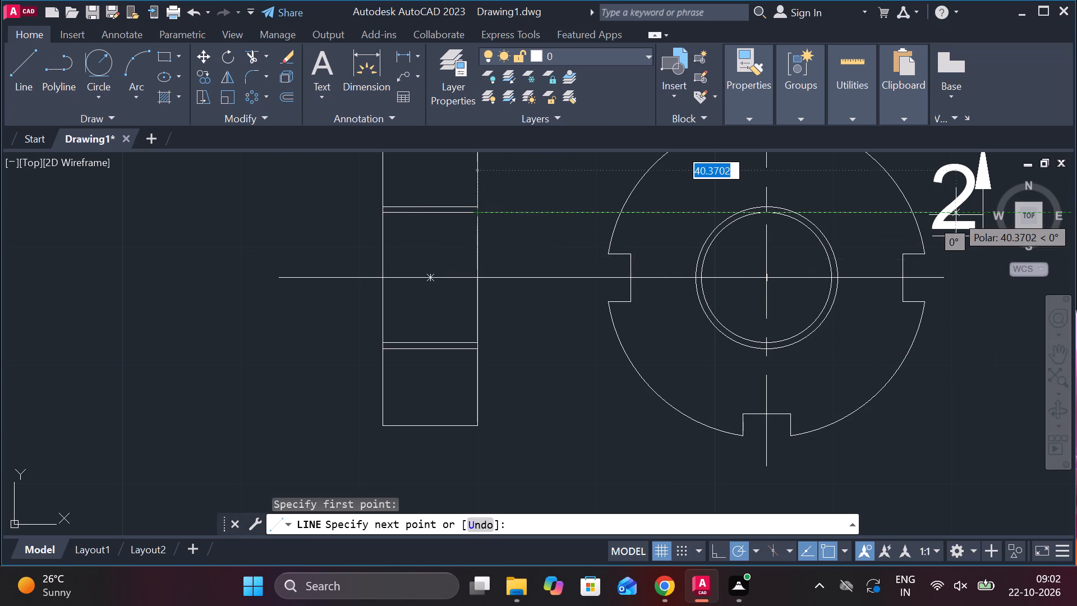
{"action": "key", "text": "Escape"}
Add a horizontal linear dimension for the side view's width, placed above the rectangle.
{"action": "scroll", "coordinate": [500, 230], "scroll_direction": "down", "scroll_amount": 2}
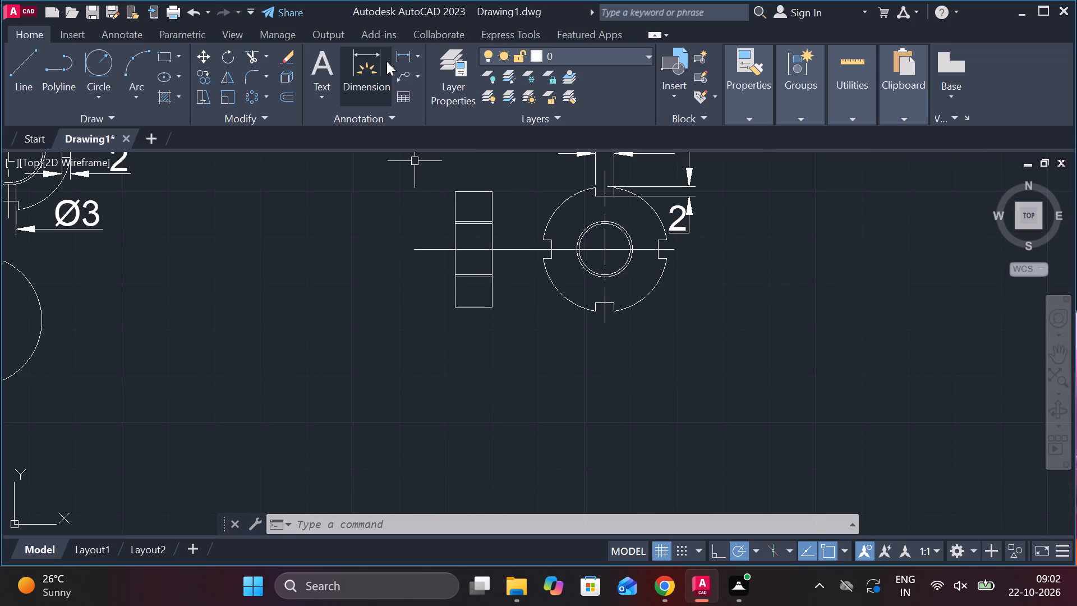
{"action": "left_click", "coordinate": [404, 52]}
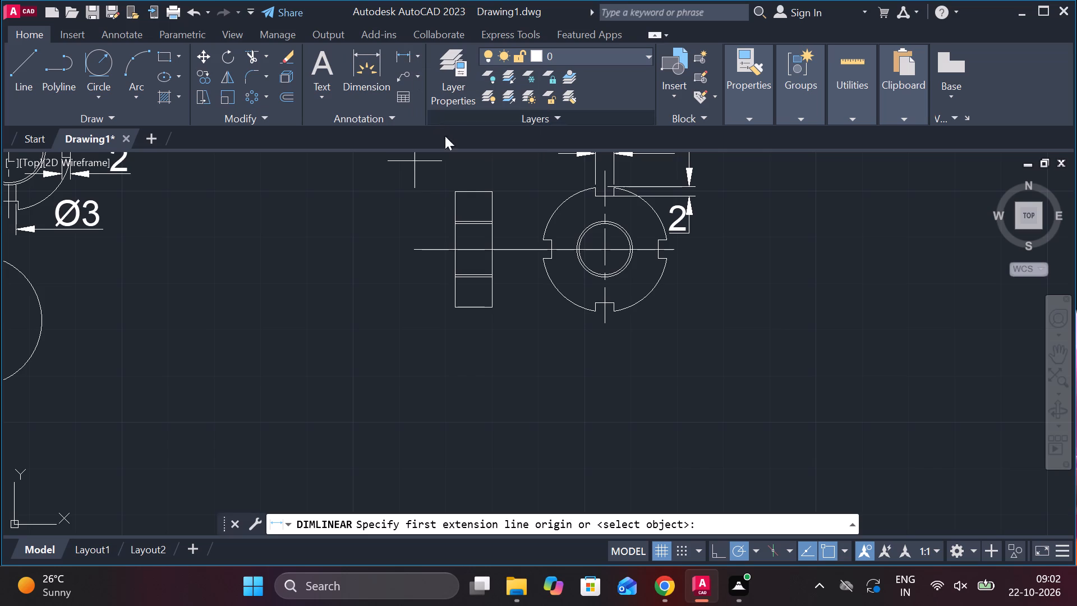
{"action": "scroll", "coordinate": [470, 194], "scroll_direction": "up", "scroll_amount": 1}
{"action": "left_click", "coordinate": [436, 192]}
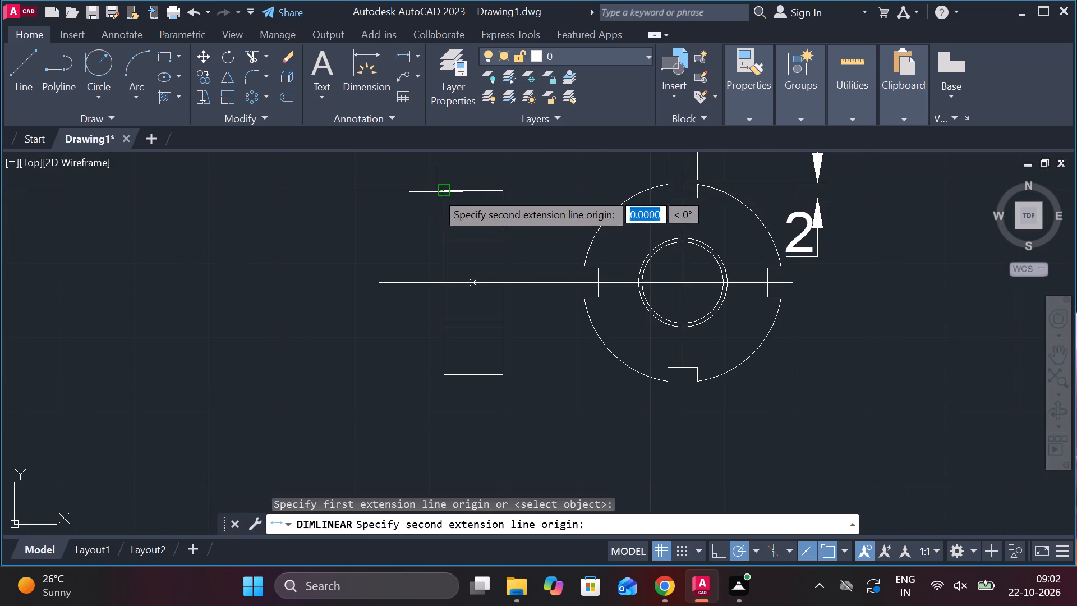
{"action": "left_click", "coordinate": [500, 192]}
{"action": "middle_click_drag", "start_coordinate": [500, 173], "coordinate": [488, 264]}
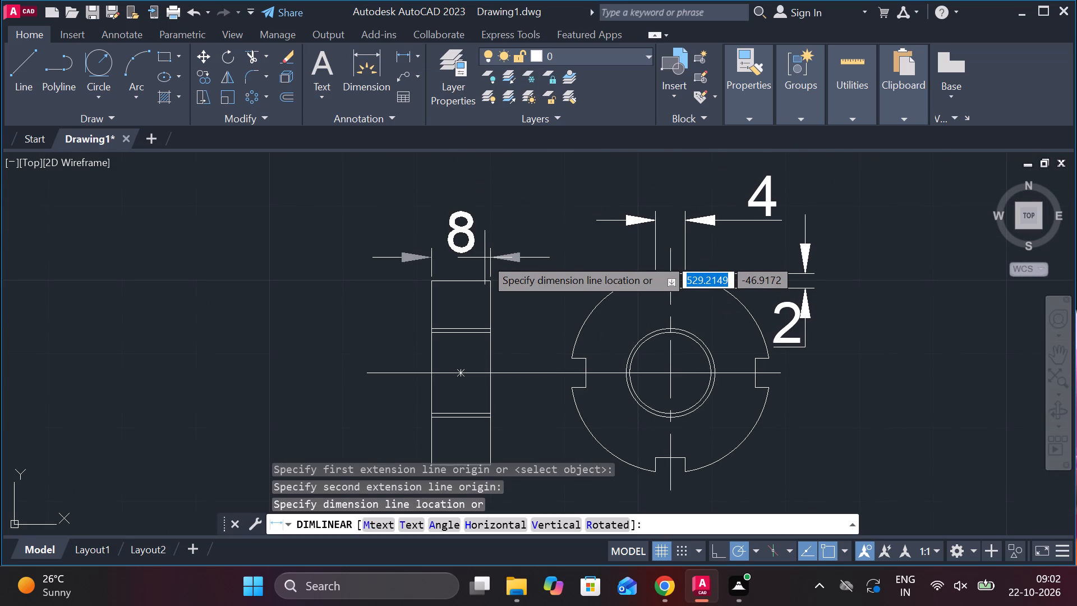
{"action": "left_click", "coordinate": [488, 254]}
{"action": "middle_click_drag", "start_coordinate": [489, 253], "coordinate": [508, 198]}
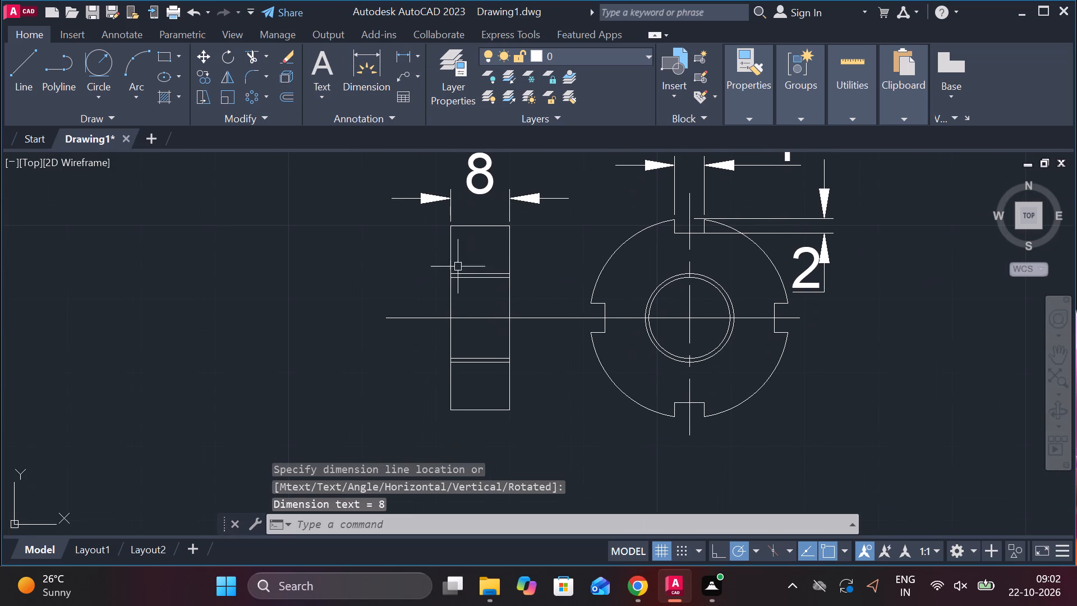
Add a vertical linear dimension between the outer bore lines, placed on the side view's left.
{"action": "key", "text": "space"}
{"action": "left_click", "coordinate": [447, 271]}
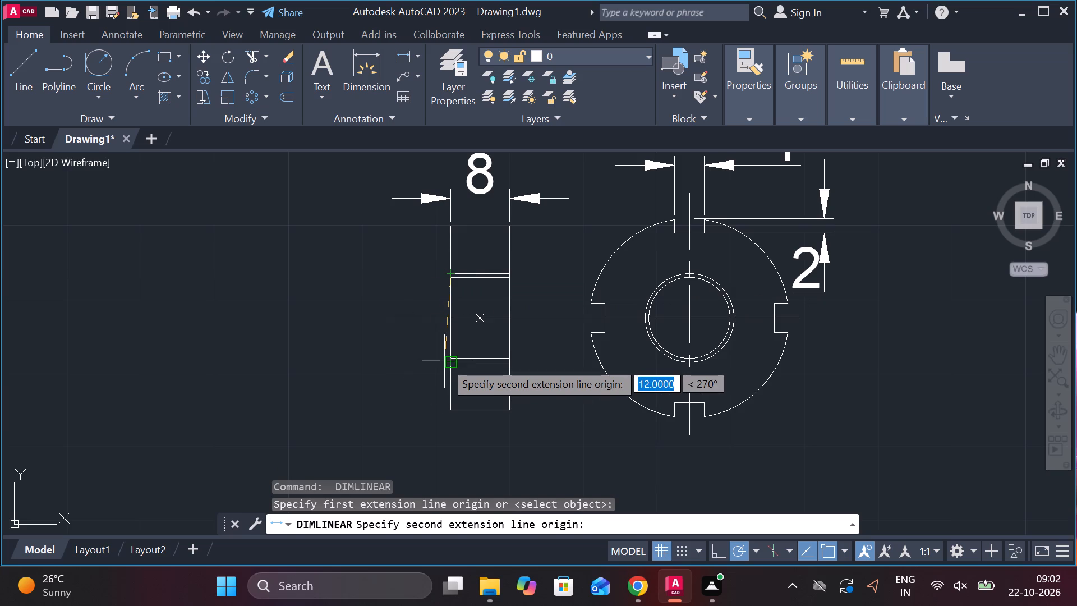
{"action": "left_click", "coordinate": [444, 361]}
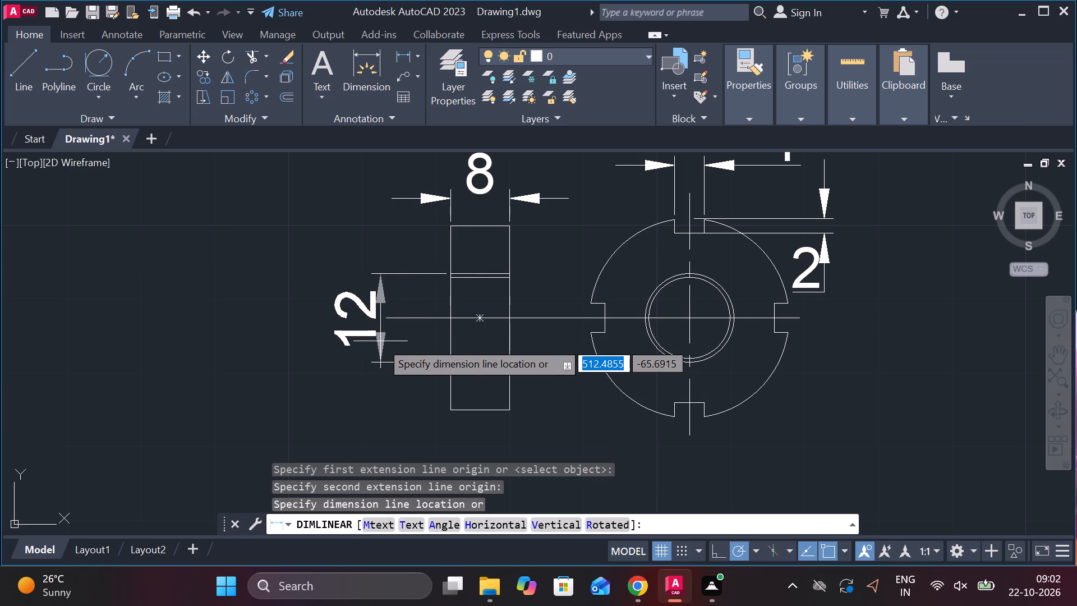
{"action": "left_click", "coordinate": [380, 341]}
Add a vertical linear dimension for the side view's overall height, placed between the two views.
{"action": "key", "text": "space"}
{"action": "left_click", "coordinate": [508, 221]}
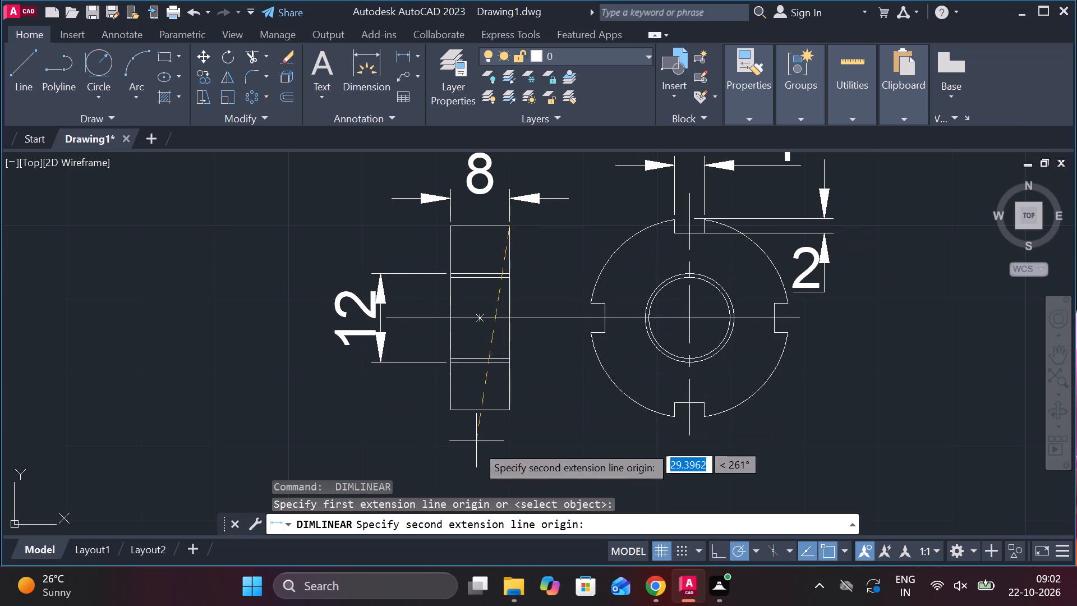
{"action": "left_click", "coordinate": [507, 413]}
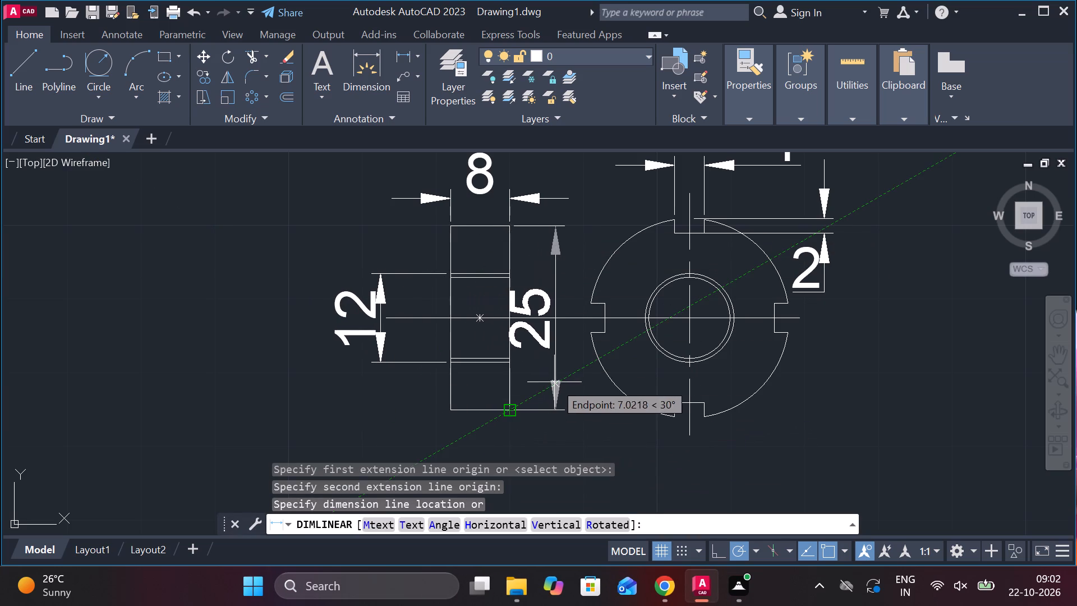
{"action": "left_click", "coordinate": [566, 403]}
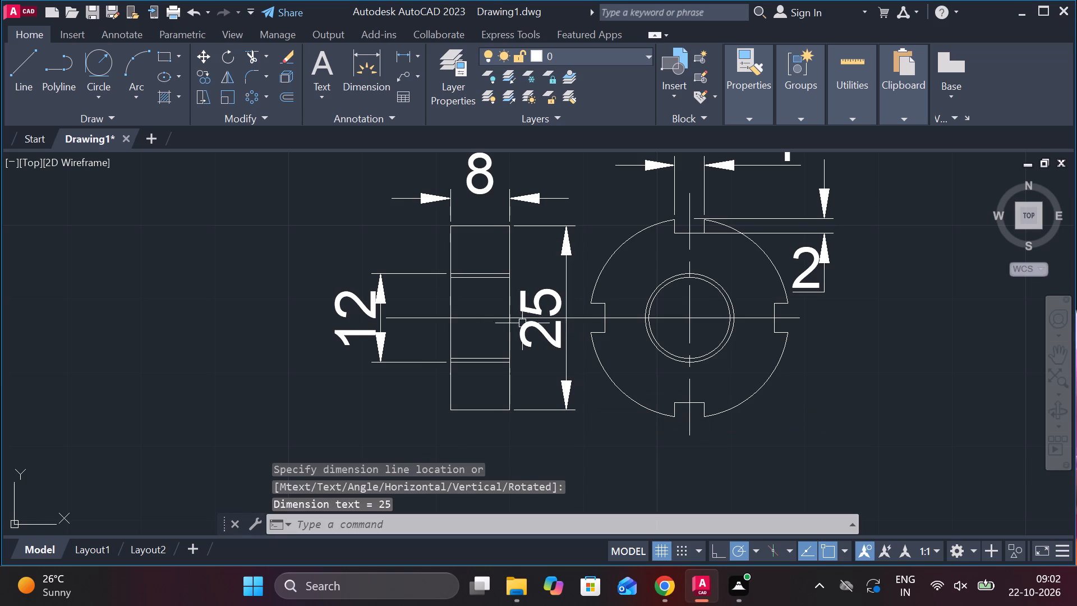
{"action": "key", "text": "Escape"}
Add a diameter symbol before the side view's overall height dimension so it reads Ø25.
{"action": "double_click", "coordinate": [558, 305]}
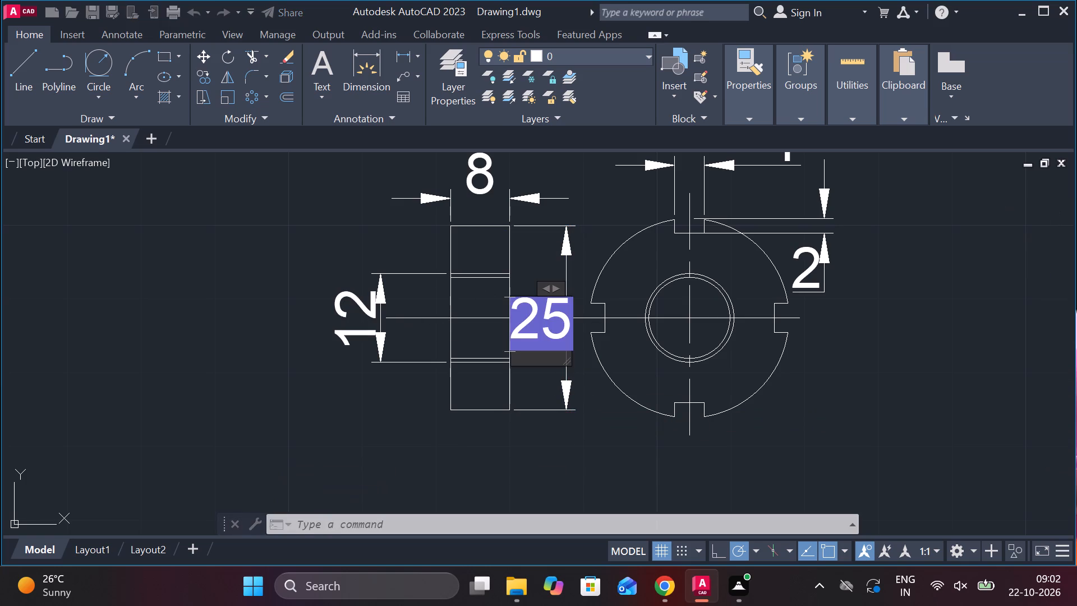
{"action": "left_click", "coordinate": [712, 103]}
{"action": "left_click", "coordinate": [769, 163]}
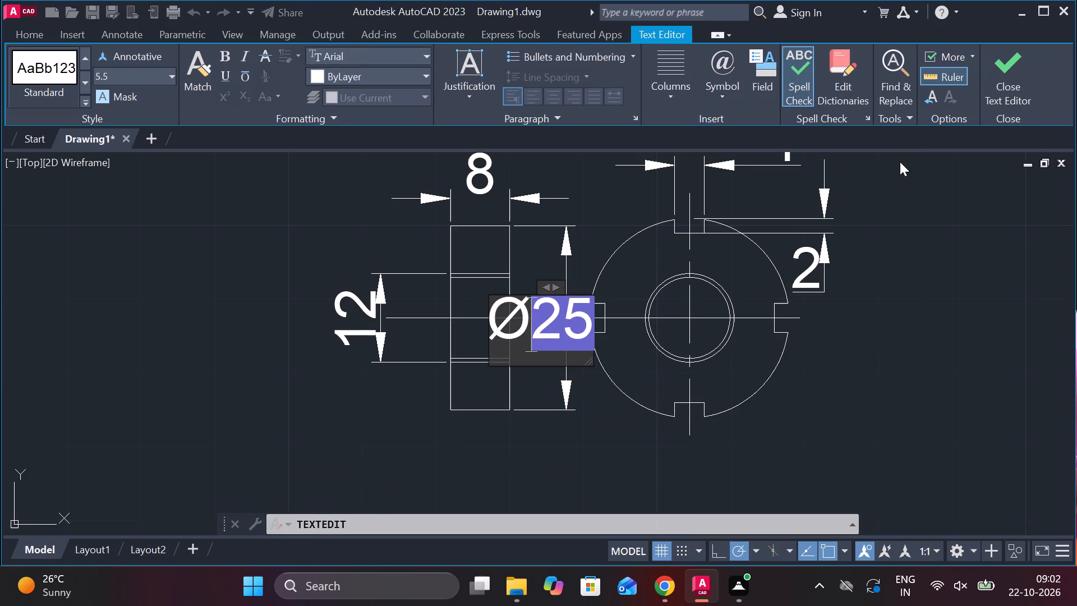
{"action": "left_click", "coordinate": [983, 80]}
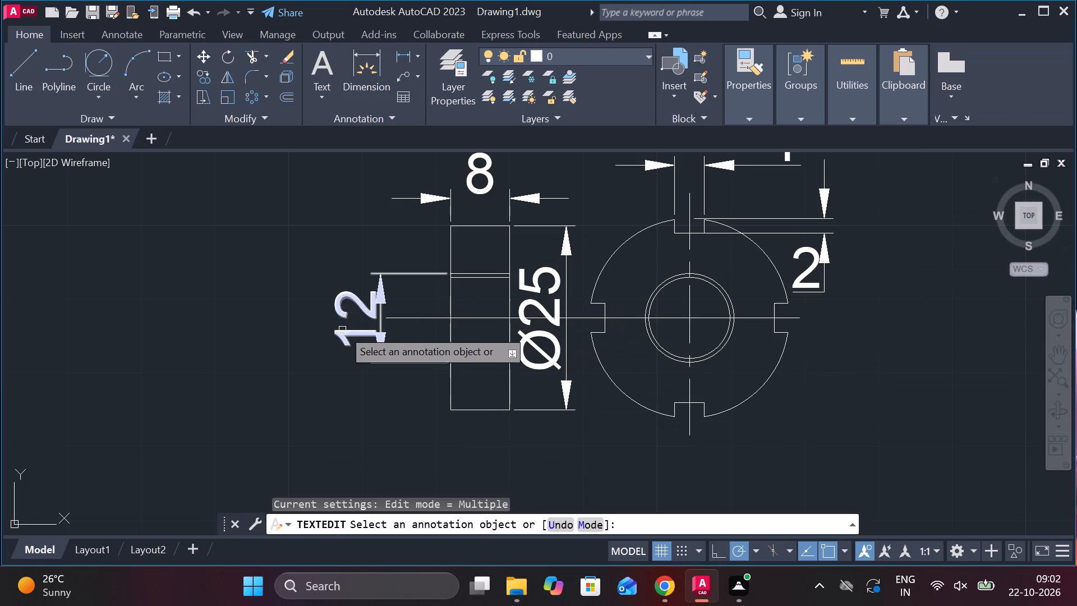
Add the prefix M to the side view's bore dimension so it reads M12.
{"action": "double_click", "coordinate": [347, 309]}
{"action": "key", "text": "m"}
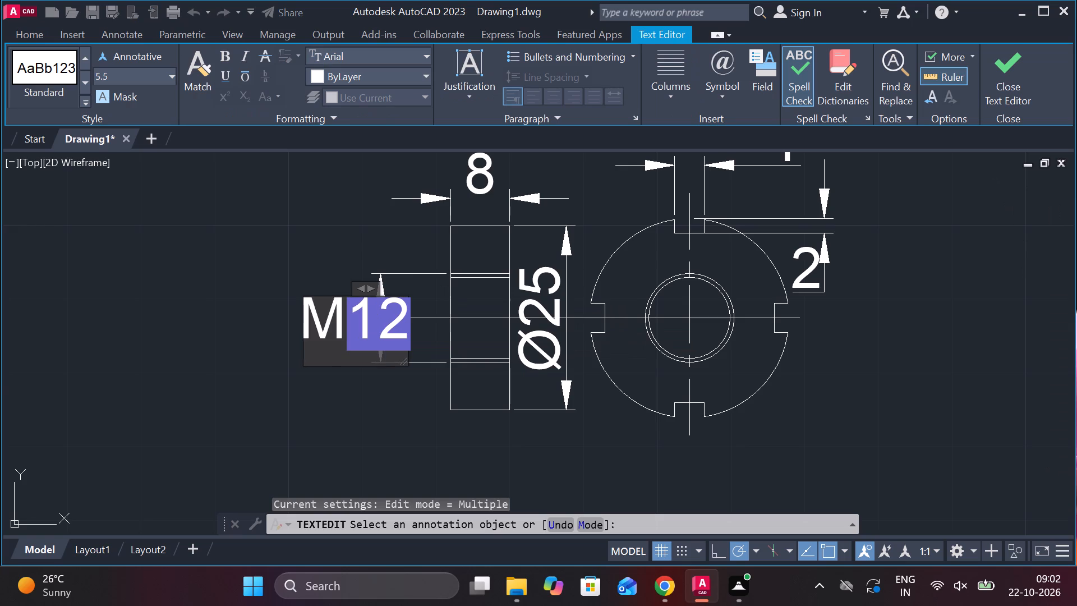
{"action": "left_click", "coordinate": [1006, 97]}
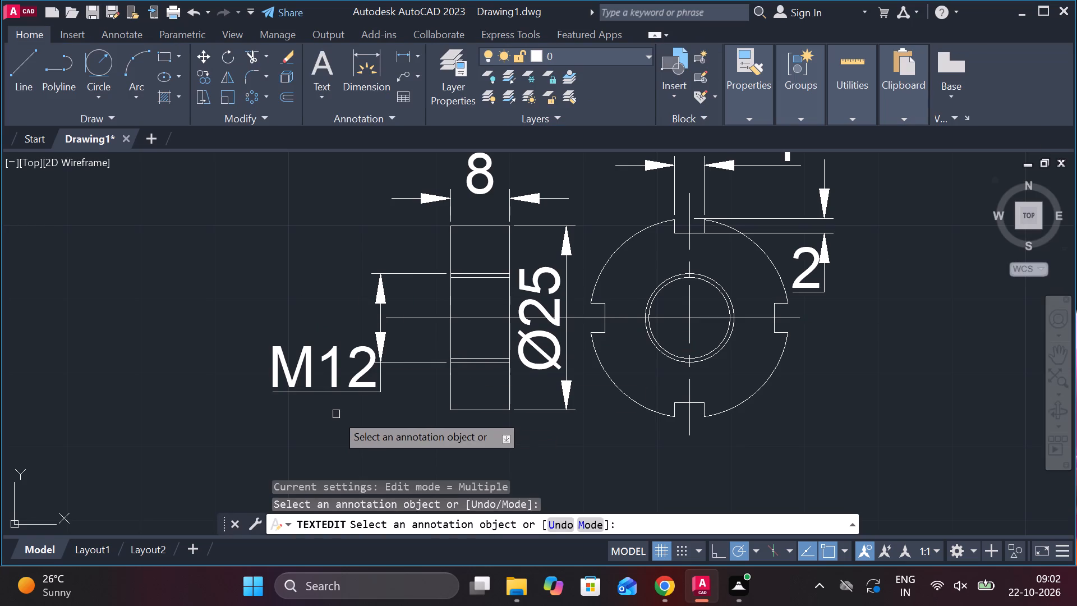
{"action": "middle_click_drag", "start_coordinate": [338, 414], "coordinate": [387, 384]}
{"action": "key", "text": "Escape"}
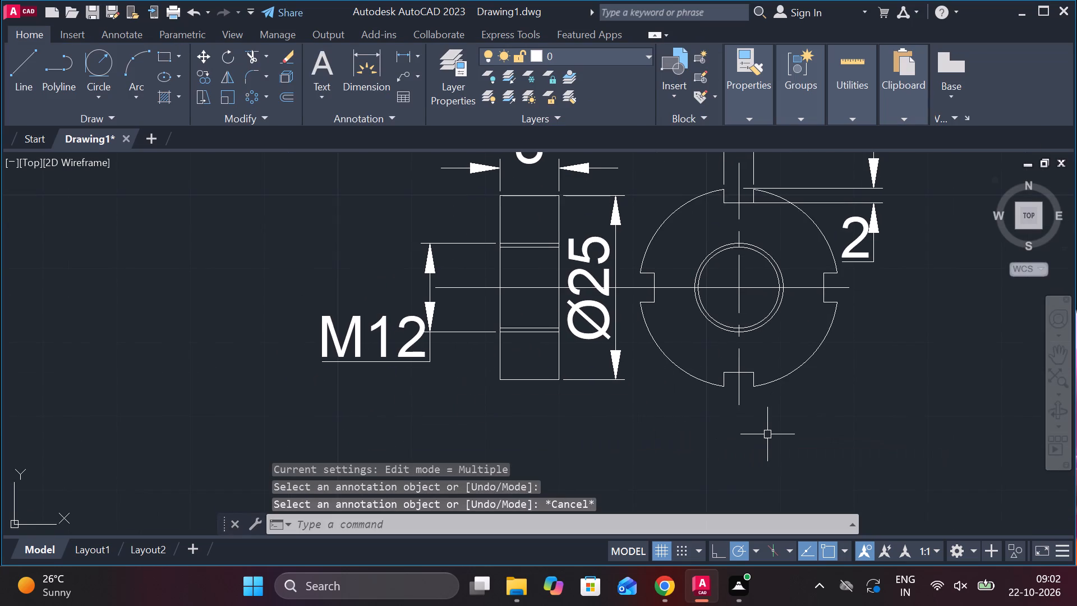
Copy the circled part number 9 to just below the front view of the new notched part.
{"action": "scroll", "coordinate": [767, 434], "scroll_direction": "down", "scroll_amount": 2}
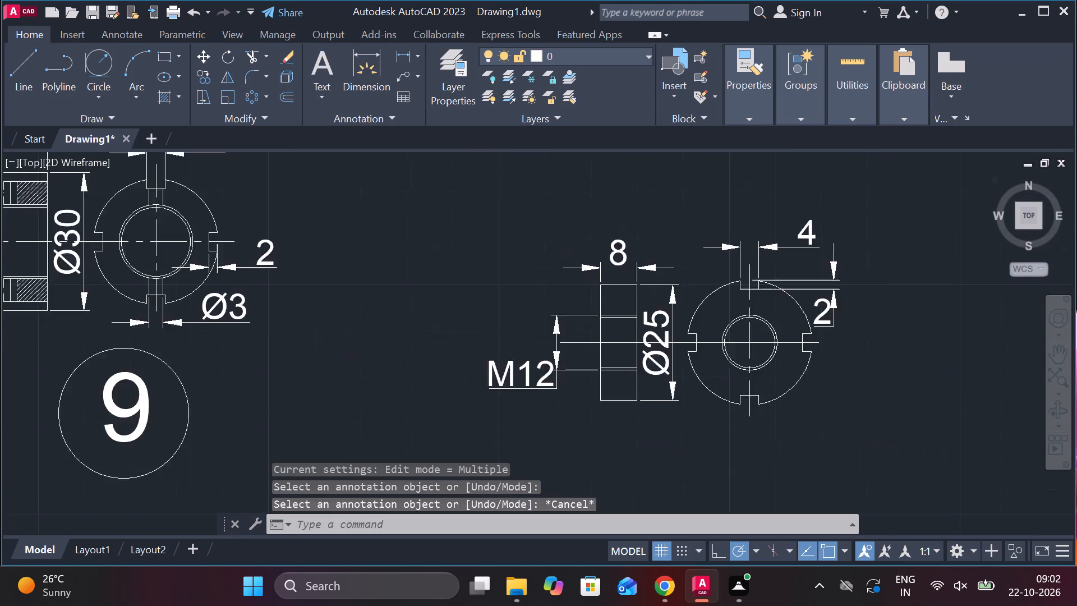
{"action": "middle_click_drag", "start_coordinate": [526, 438], "coordinate": [573, 375]}
{"action": "left_click", "coordinate": [465, 395]}
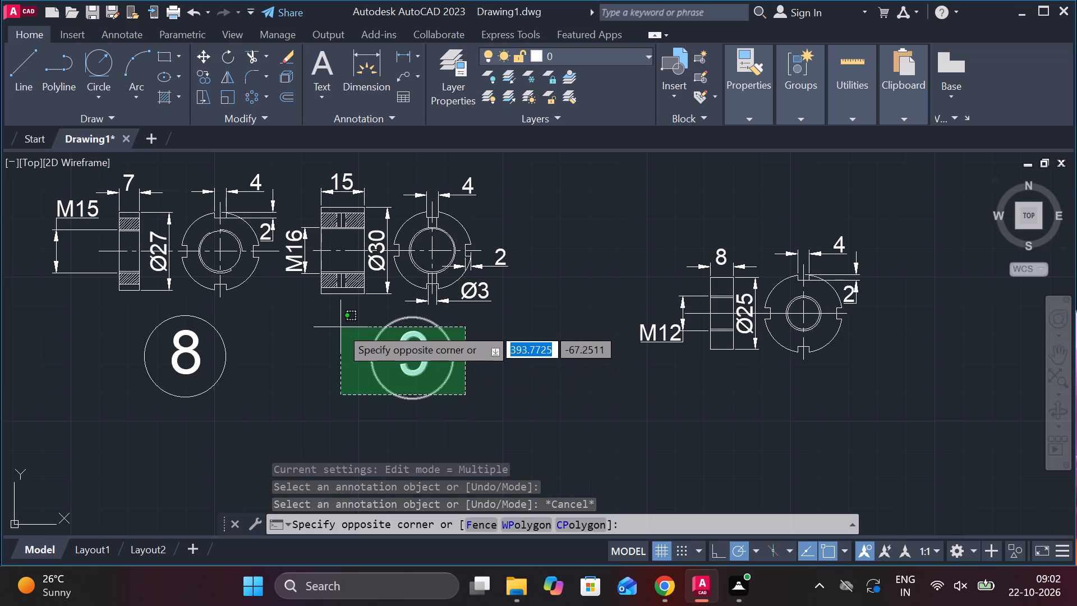
{"action": "left_click", "coordinate": [340, 327]}
{"action": "type", "text": "CO"}
{"action": "key", "text": "Return"}
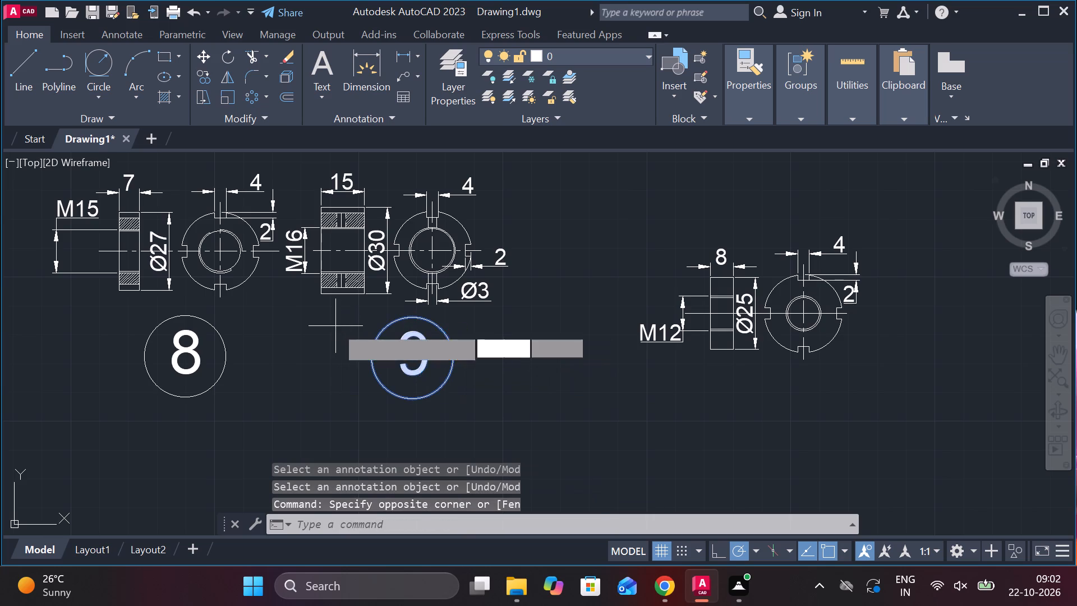
{"action": "left_click", "coordinate": [538, 371]}
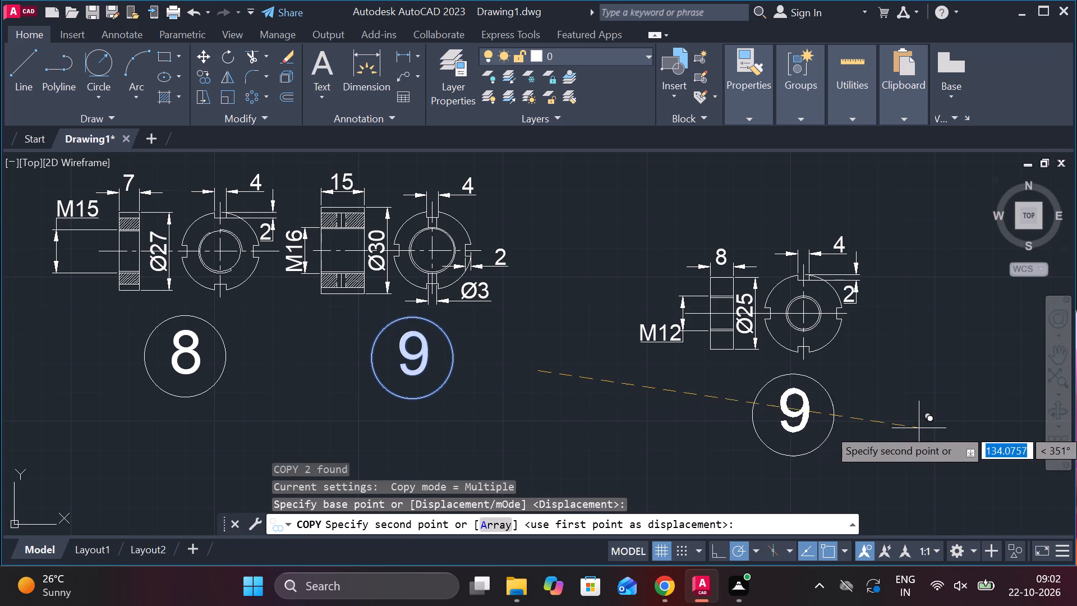
{"action": "scroll", "coordinate": [919, 428], "scroll_direction": "down", "scroll_amount": 2}
{"action": "scroll", "coordinate": [919, 428], "scroll_direction": "up", "scroll_amount": 2}
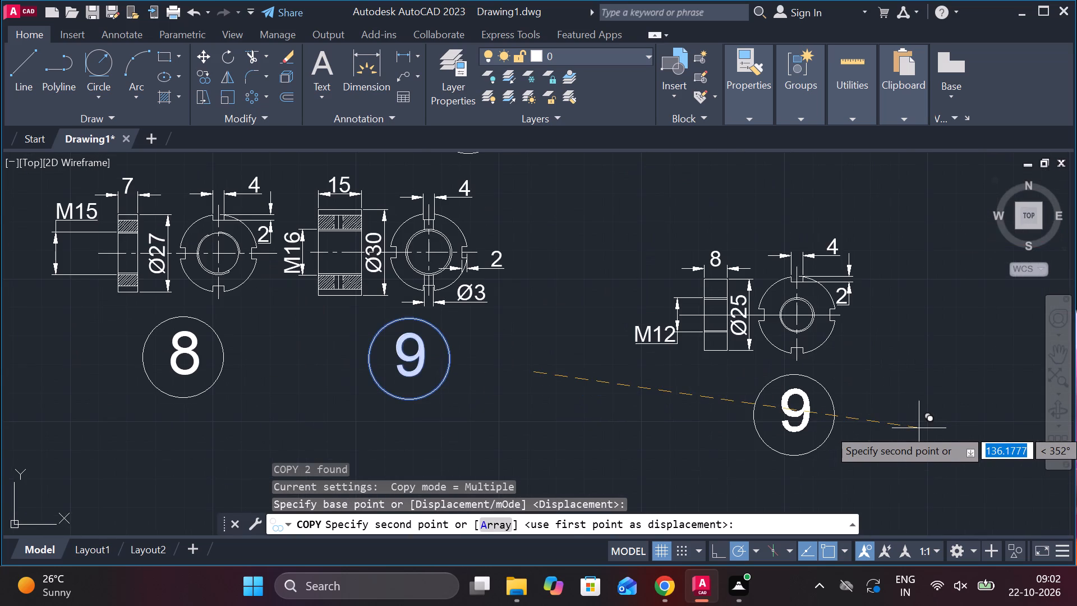
{"action": "left_click", "coordinate": [914, 419]}
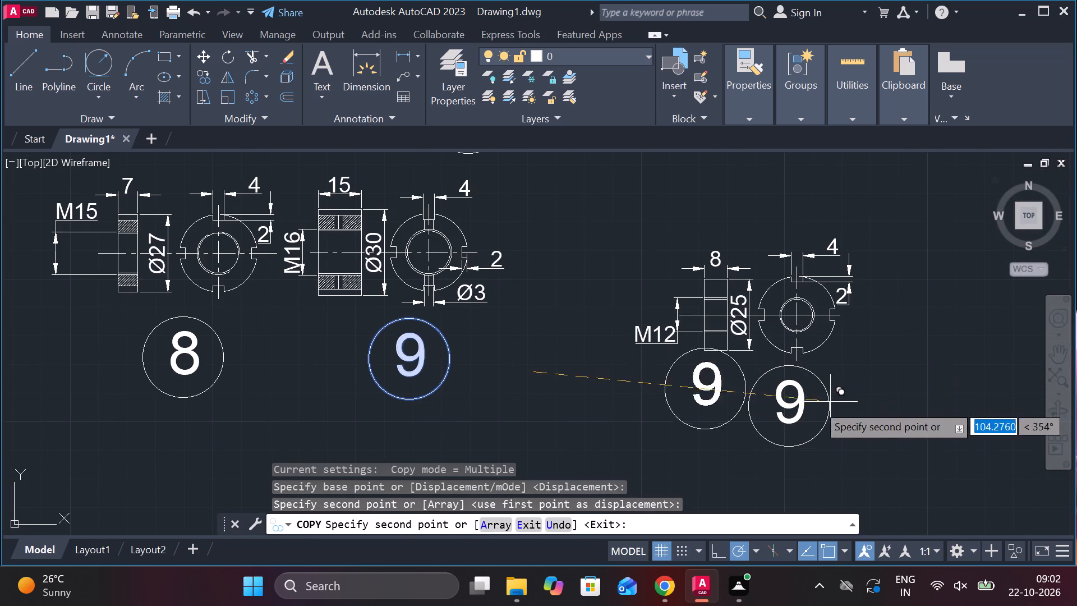
{"action": "key", "text": "Escape"}
Change the copied part number below the new notched part to 7.
{"action": "double_click", "coordinate": [790, 399]}
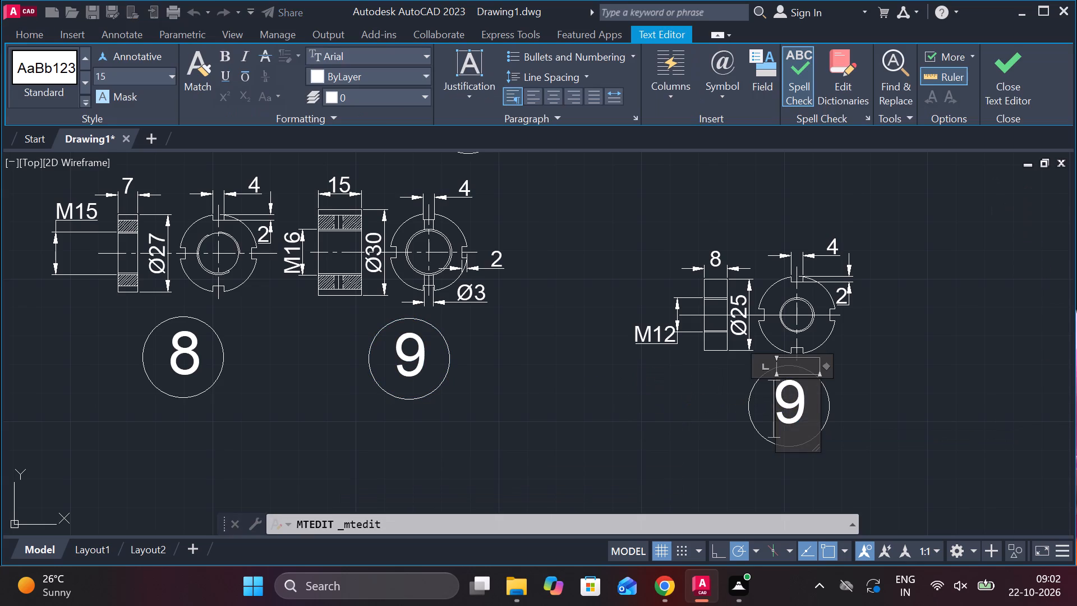
{"action": "key", "text": "Right"}
{"action": "key", "text": "BackSpace"}
{"action": "key", "text": "7"}
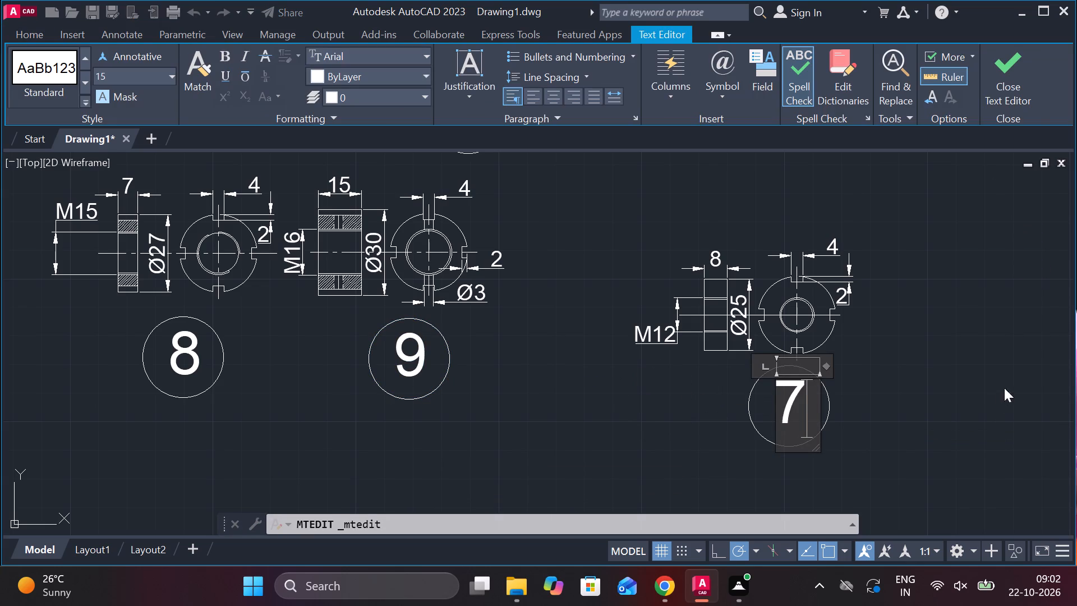
{"action": "left_click", "coordinate": [990, 67]}
Set the linetype of the horizontal centreline through part 7's two views to CENTER.
{"action": "scroll", "coordinate": [899, 330], "scroll_direction": "up", "scroll_amount": 2}
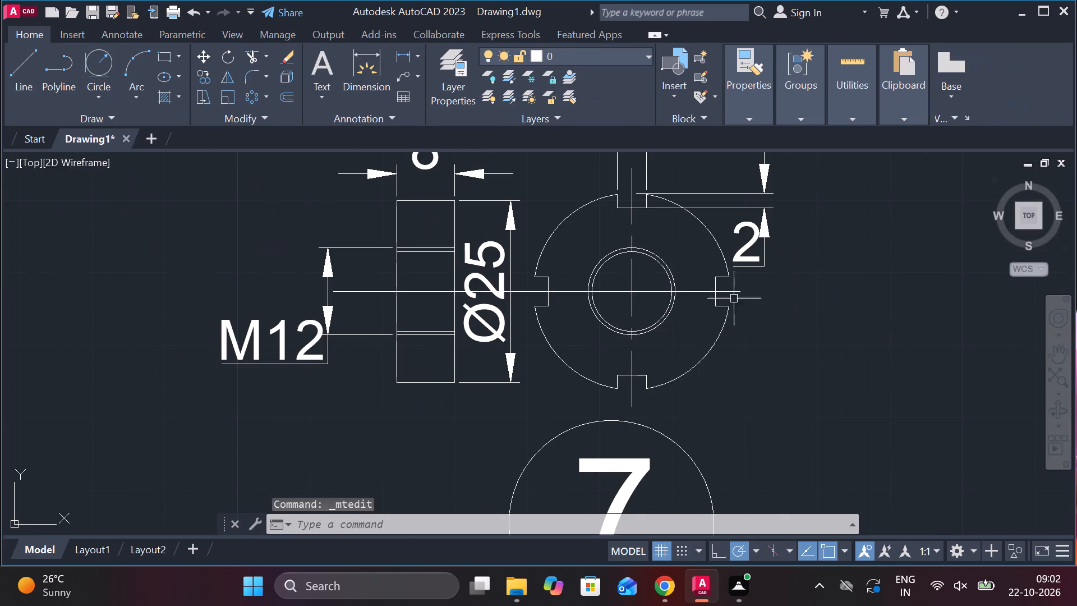
{"action": "left_click", "coordinate": [700, 294]}
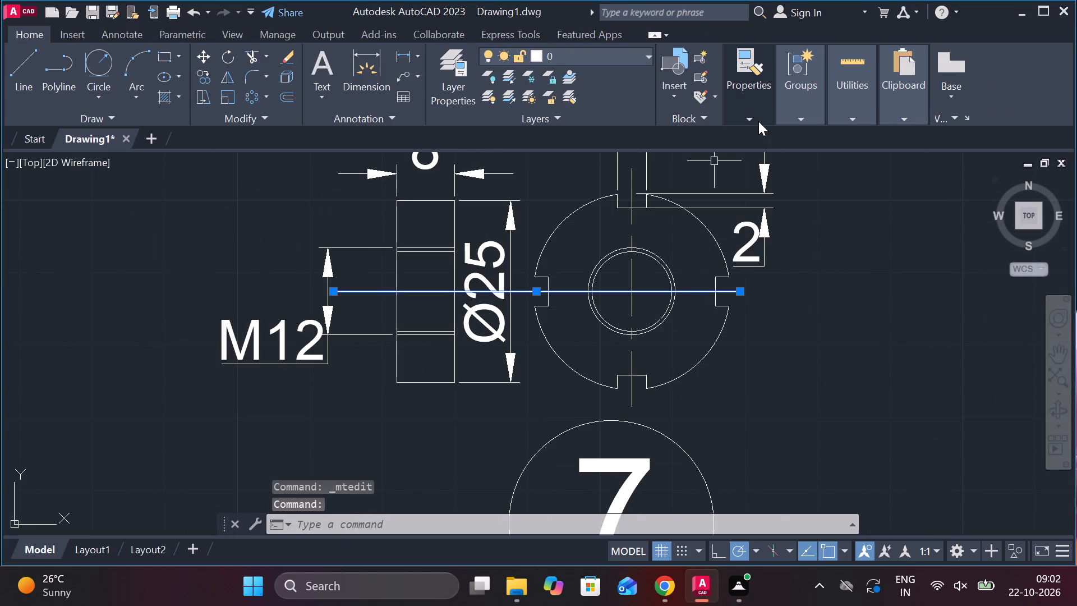
{"action": "left_click", "coordinate": [758, 121]}
{"action": "left_click", "coordinate": [932, 178]}
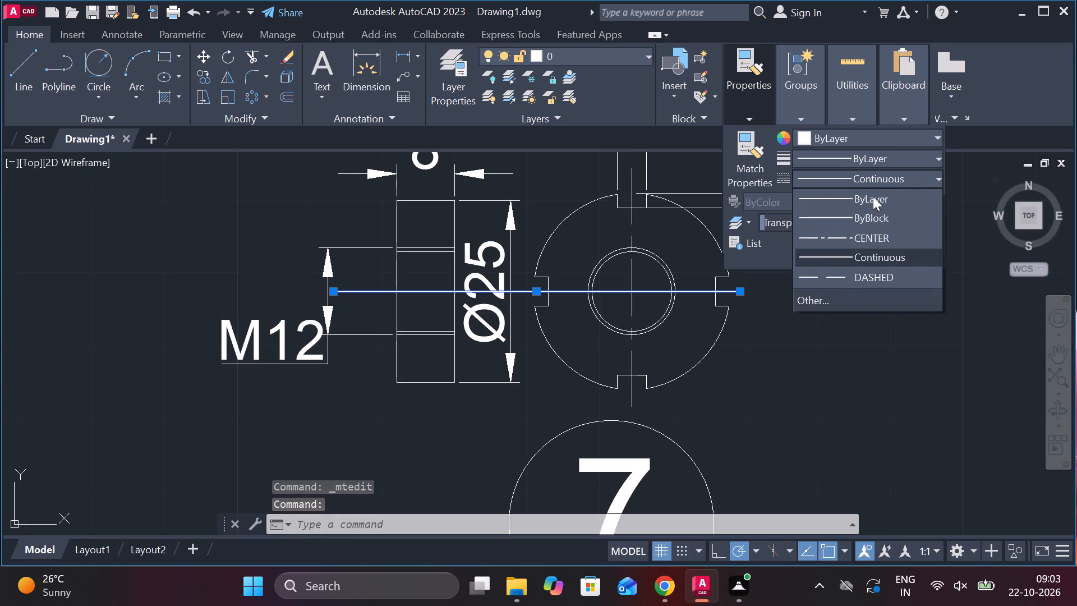
{"action": "left_click", "coordinate": [823, 241]}
{"action": "key", "text": "Escape"}
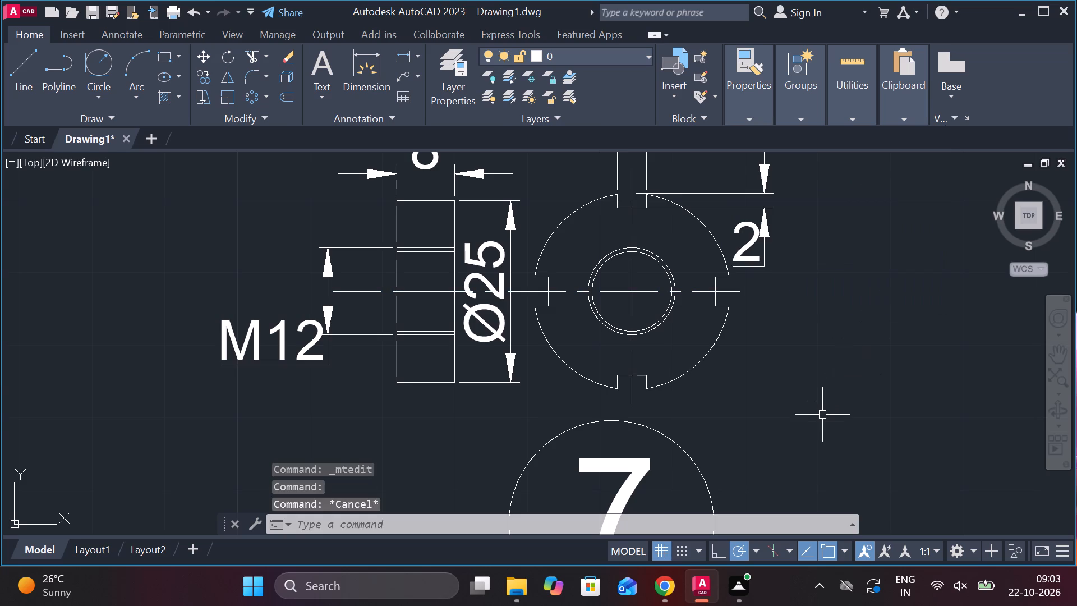
Draw short lines joining the two bore circles at the left and top quadrants of part 7's front view.
{"action": "scroll", "coordinate": [753, 339], "scroll_direction": "up", "scroll_amount": 2}
{"action": "scroll", "coordinate": [754, 341], "scroll_direction": "down", "scroll_amount": 1}
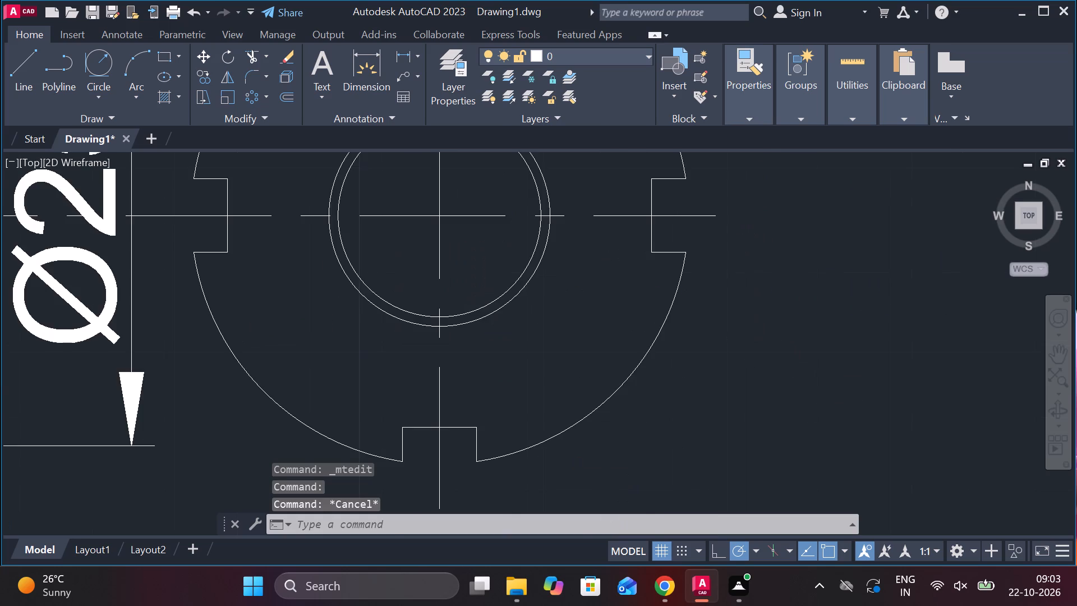
{"action": "key", "text": "l"}
{"action": "key", "text": "Return"}
{"action": "scroll", "coordinate": [522, 251], "scroll_direction": "up", "scroll_amount": 2}
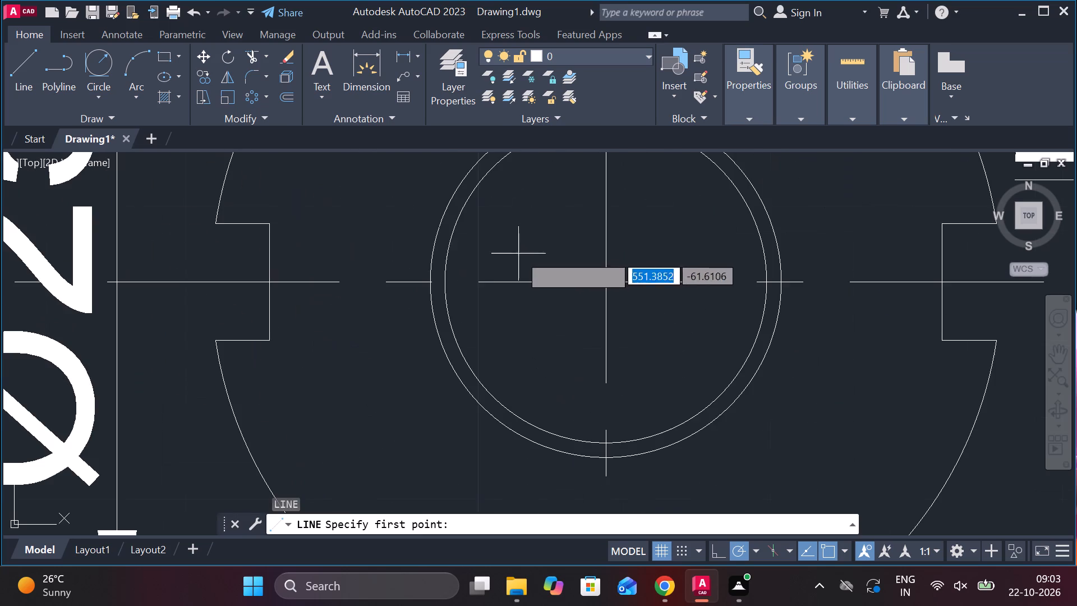
{"action": "left_click", "coordinate": [424, 285]}
{"action": "left_click", "coordinate": [443, 283]}
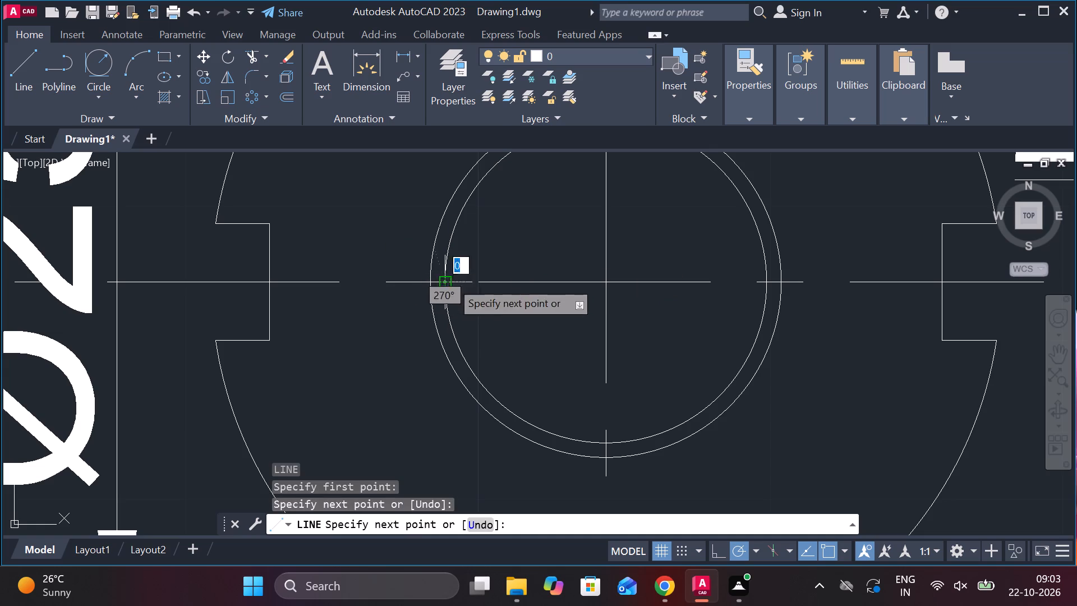
{"action": "key", "text": "Escape"}
{"action": "middle_click_drag", "start_coordinate": [568, 238], "coordinate": [532, 330]}
{"action": "key", "text": "space"}
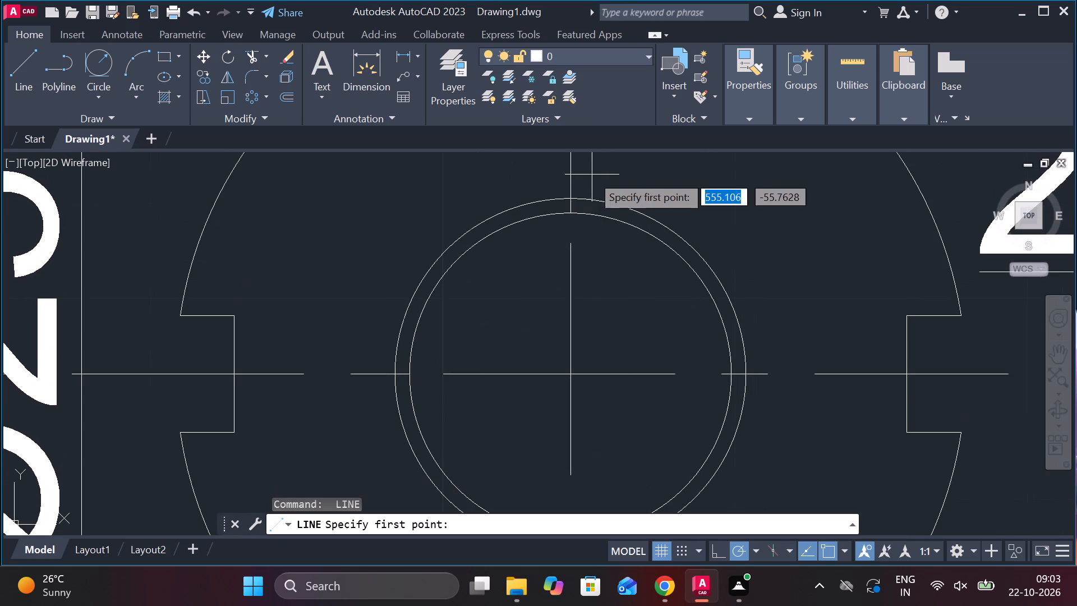
{"action": "left_click", "coordinate": [574, 193]}
{"action": "left_click", "coordinate": [574, 209]}
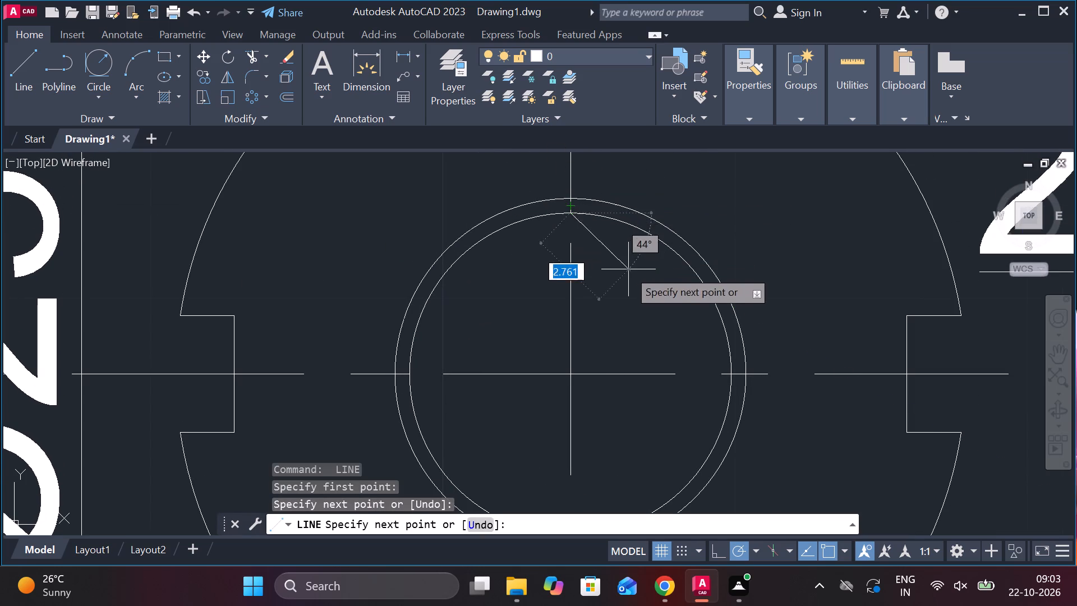
{"action": "key", "text": "Escape"}
Trim away the upper-left quarter of the outer thread circle in part 7's front view.
{"action": "type", "text": "TR"}
{"action": "key", "text": "space"}
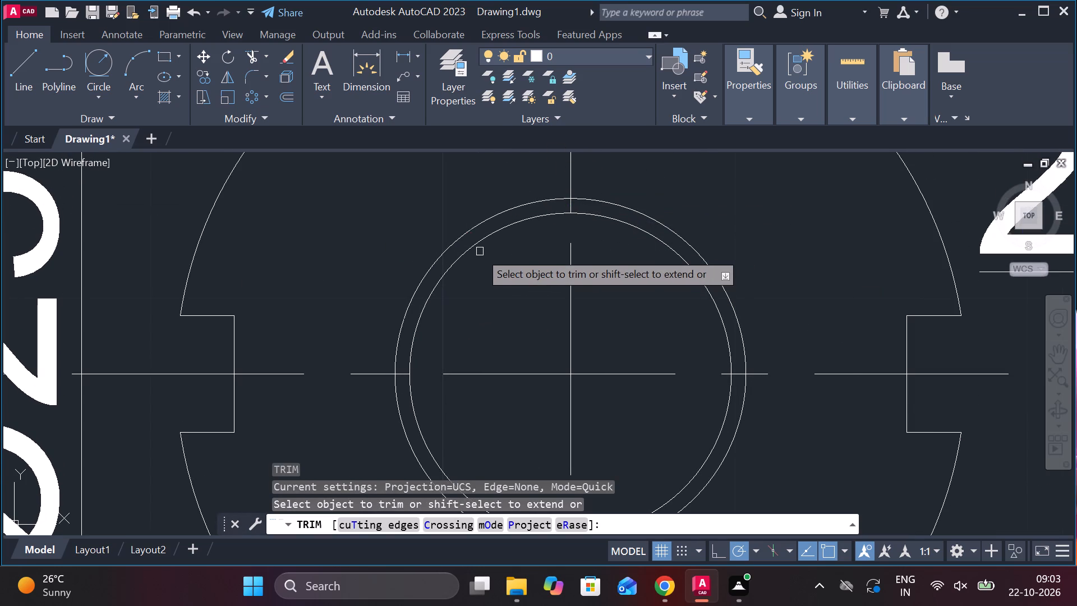
{"action": "left_click", "coordinate": [451, 240]}
{"action": "middle_click_drag", "start_coordinate": [687, 370], "coordinate": [636, 246]}
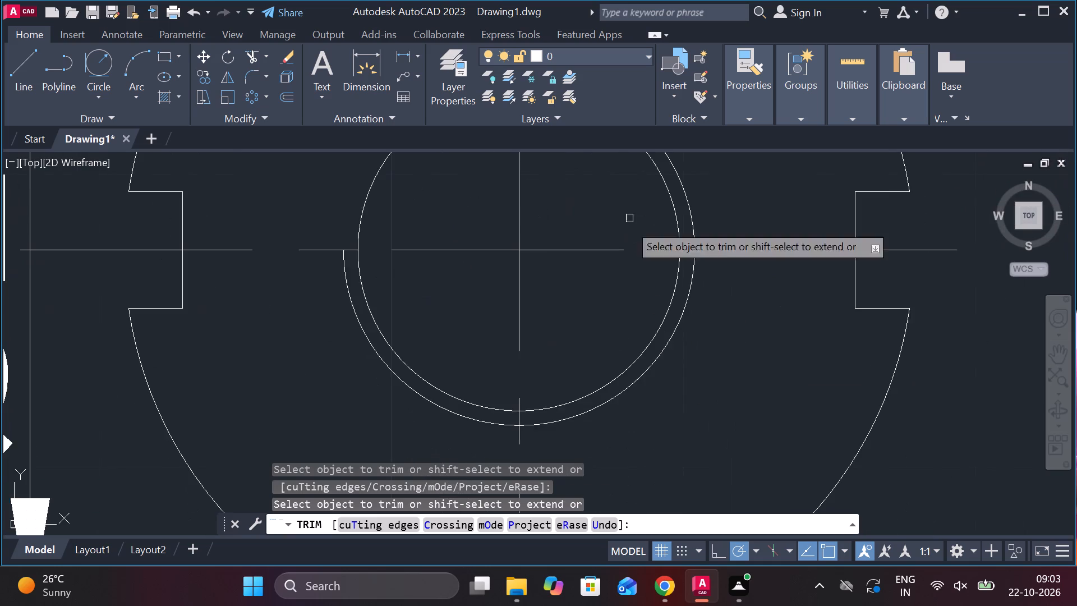
{"action": "scroll", "coordinate": [829, 364], "scroll_direction": "down", "scroll_amount": 2}
{"action": "scroll", "coordinate": [949, 374], "scroll_direction": "down", "scroll_amount": 1}
{"action": "middle_click_drag", "start_coordinate": [952, 374], "coordinate": [765, 269]}
{"action": "scroll", "coordinate": [760, 296], "scroll_direction": "down", "scroll_amount": 1}
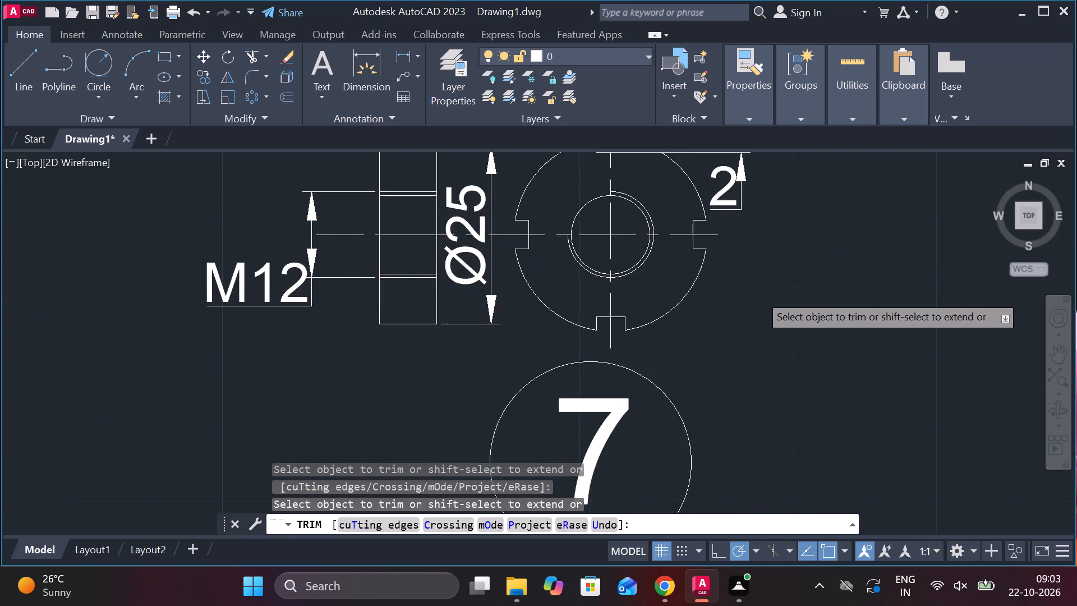
{"action": "scroll", "coordinate": [761, 298], "scroll_direction": "down", "scroll_amount": 3}
{"action": "key", "text": "Escape"}
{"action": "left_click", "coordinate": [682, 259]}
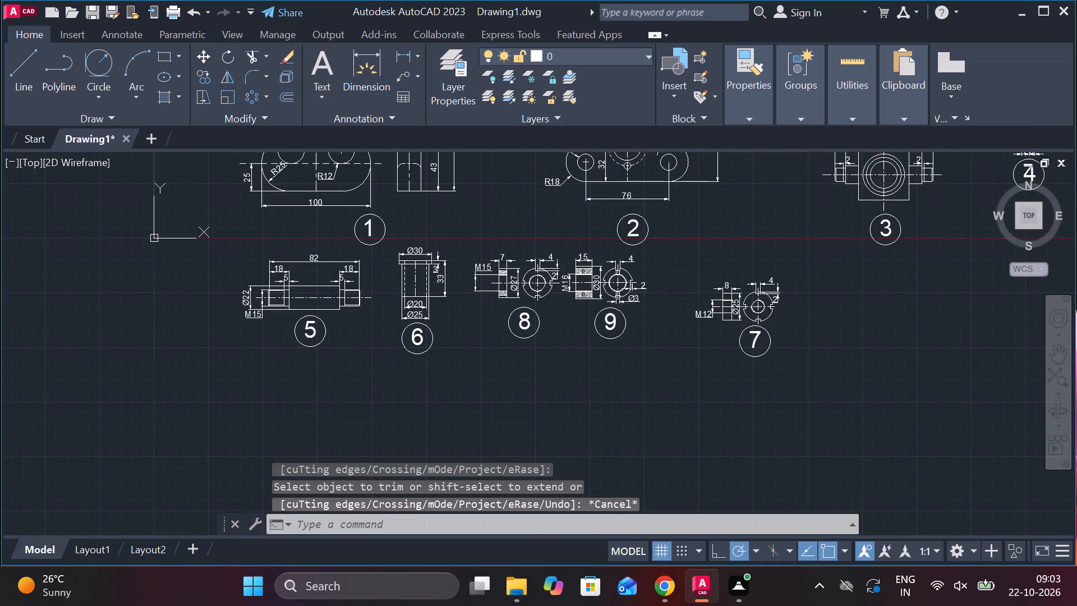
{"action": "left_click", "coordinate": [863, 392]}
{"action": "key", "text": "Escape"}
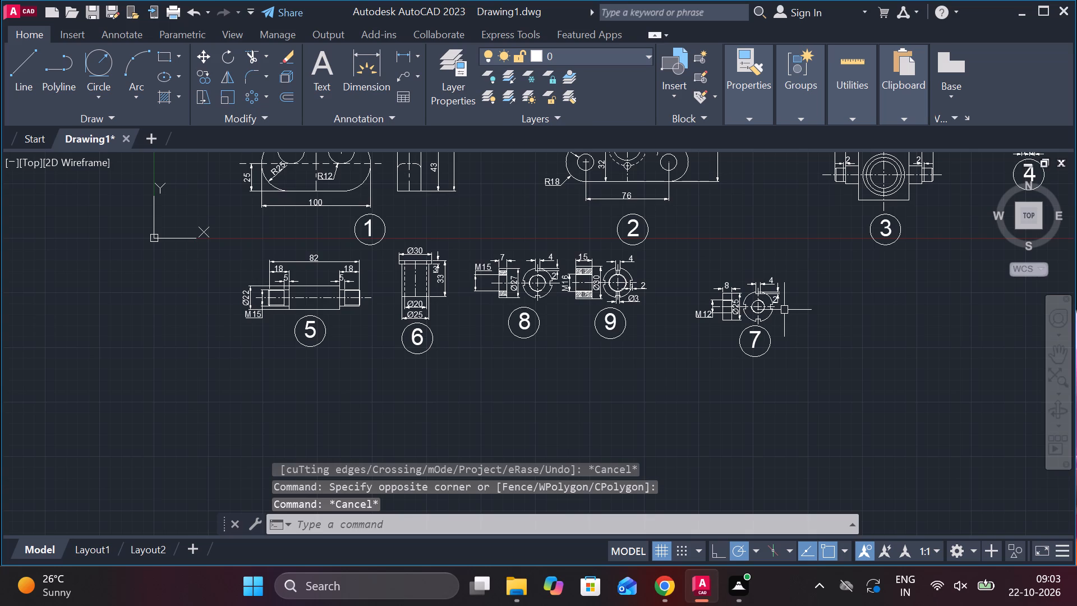
Move part 7 with its dimensions and circled number about 41 units at 150°, closer to part 9.
{"action": "scroll", "coordinate": [801, 343], "scroll_direction": "up", "scroll_amount": 2}
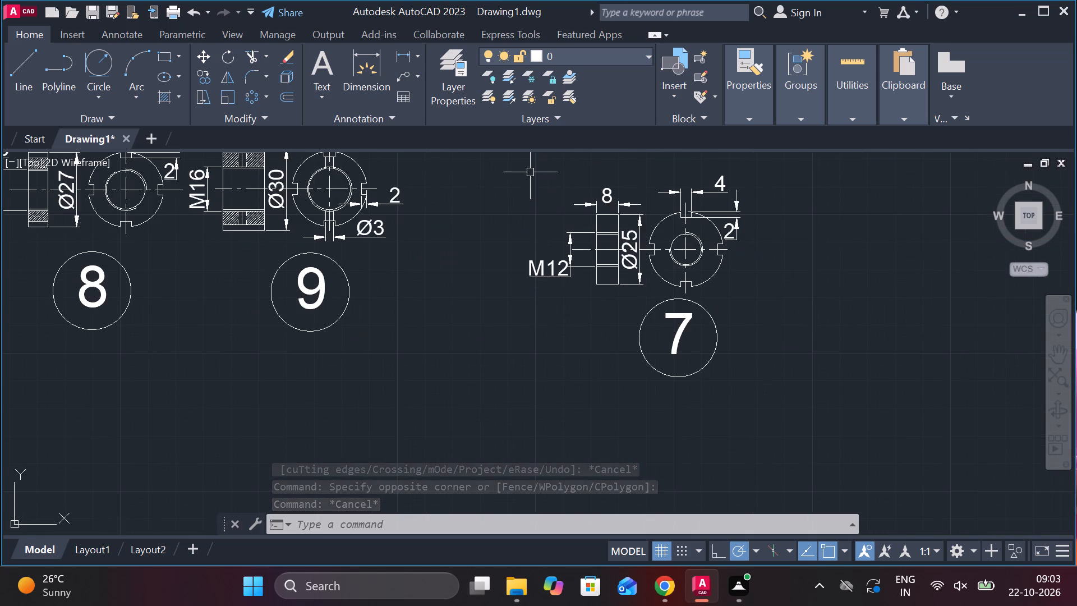
{"action": "left_click", "coordinate": [498, 151]}
{"action": "middle_click_drag", "start_coordinate": [738, 330], "coordinate": [749, 407]}
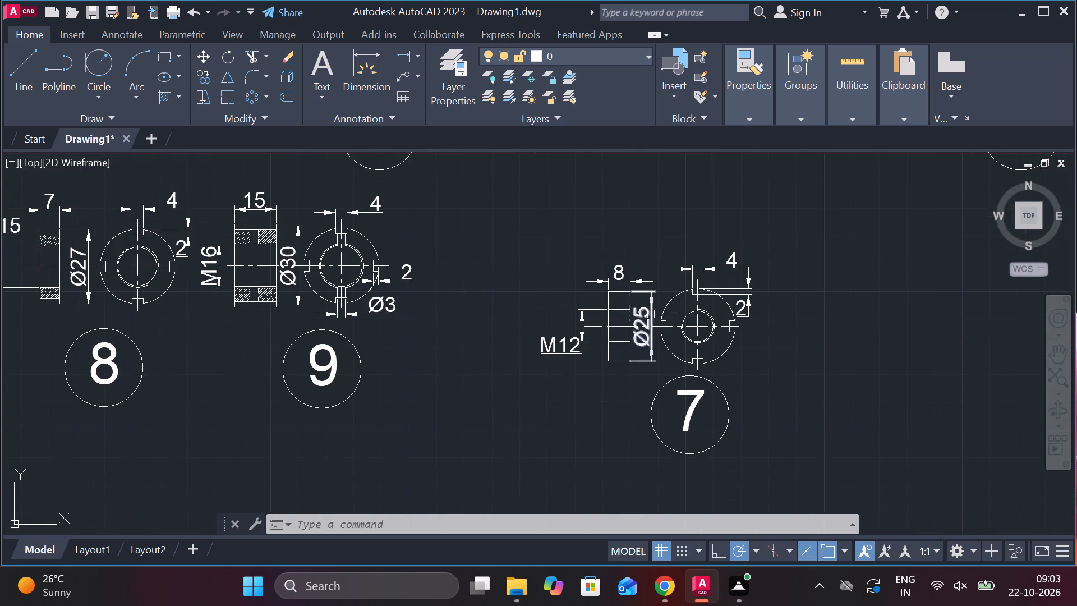
{"action": "left_click", "coordinate": [491, 231]}
{"action": "left_click", "coordinate": [841, 469]}
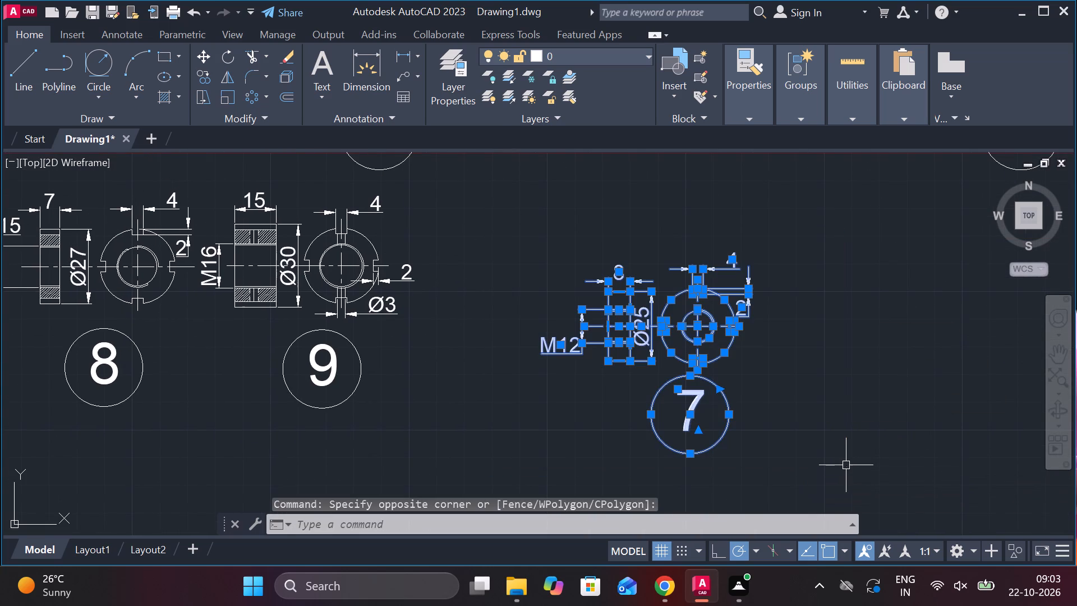
{"action": "key", "text": "m"}
{"action": "key", "text": "Return"}
{"action": "left_click", "coordinate": [839, 426]}
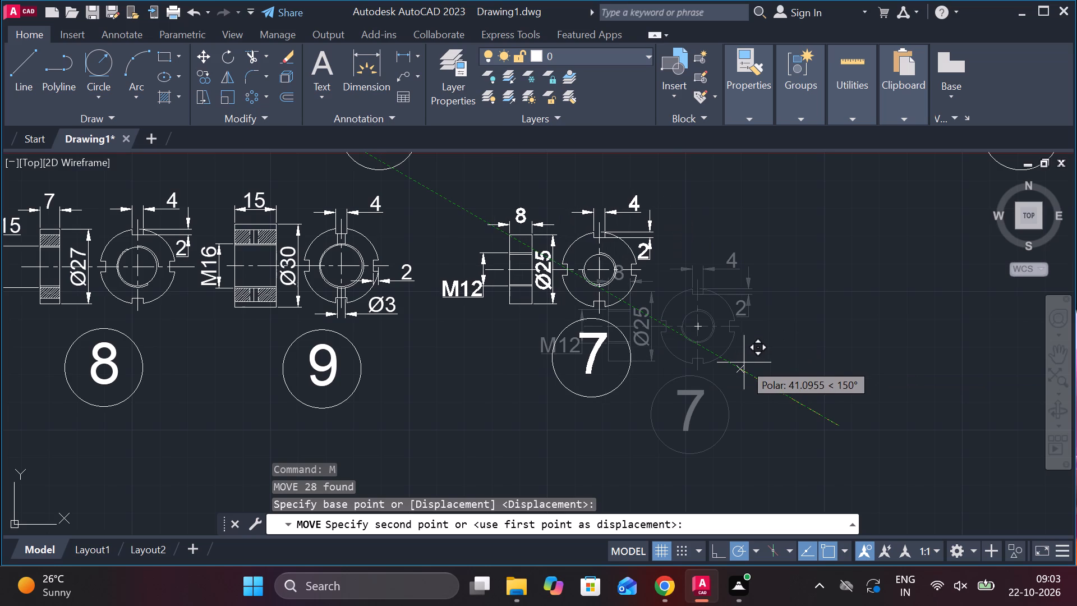
{"action": "left_click", "coordinate": [744, 362]}
{"action": "scroll", "coordinate": [777, 362], "scroll_direction": "down", "scroll_amount": 2}
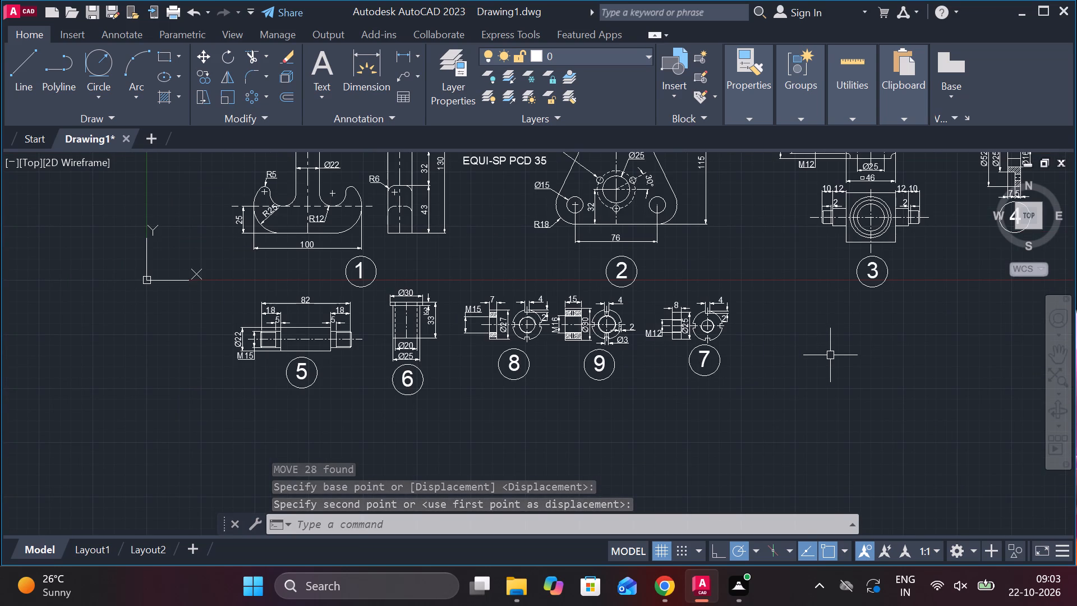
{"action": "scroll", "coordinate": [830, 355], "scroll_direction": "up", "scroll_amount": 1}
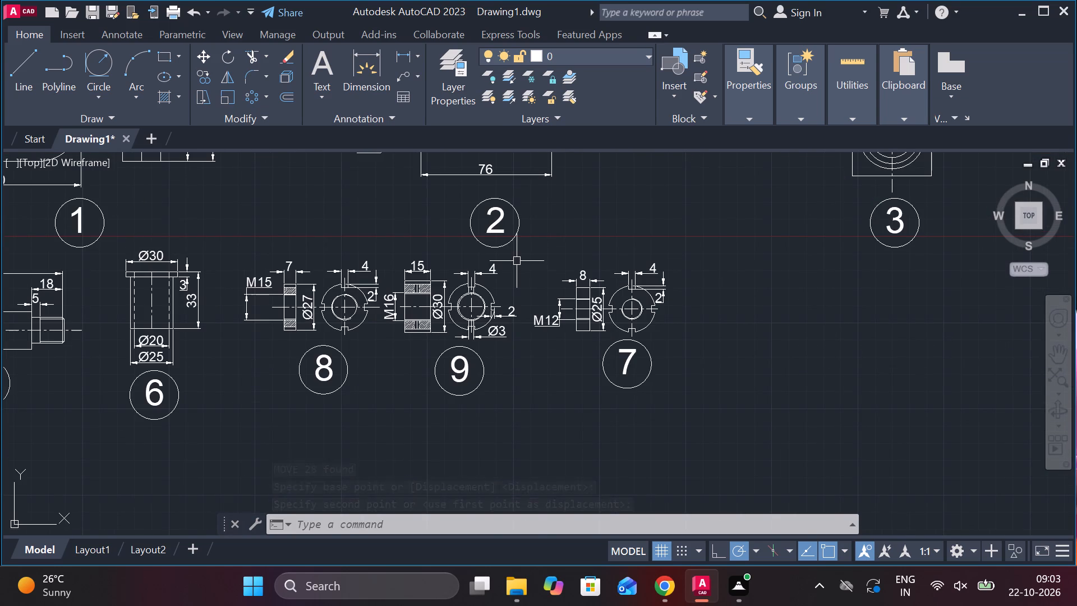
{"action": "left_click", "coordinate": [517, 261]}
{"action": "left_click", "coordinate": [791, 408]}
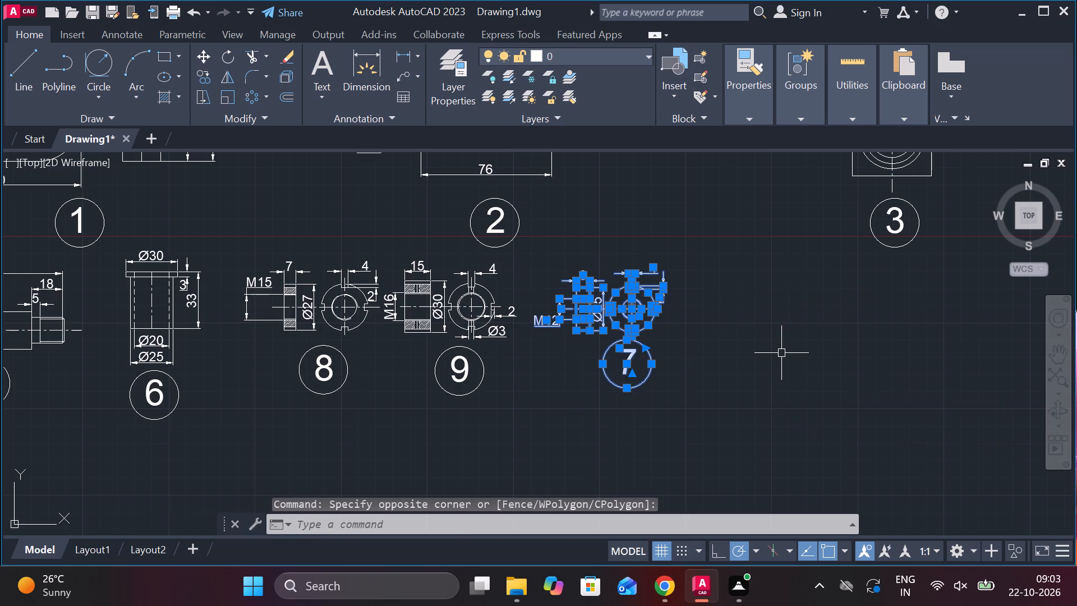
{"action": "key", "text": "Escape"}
Draw a circle of diameter 17 in the empty area to the right of part 7, below part 3.
{"action": "middle_click_drag", "start_coordinate": [775, 364], "coordinate": [561, 356]}
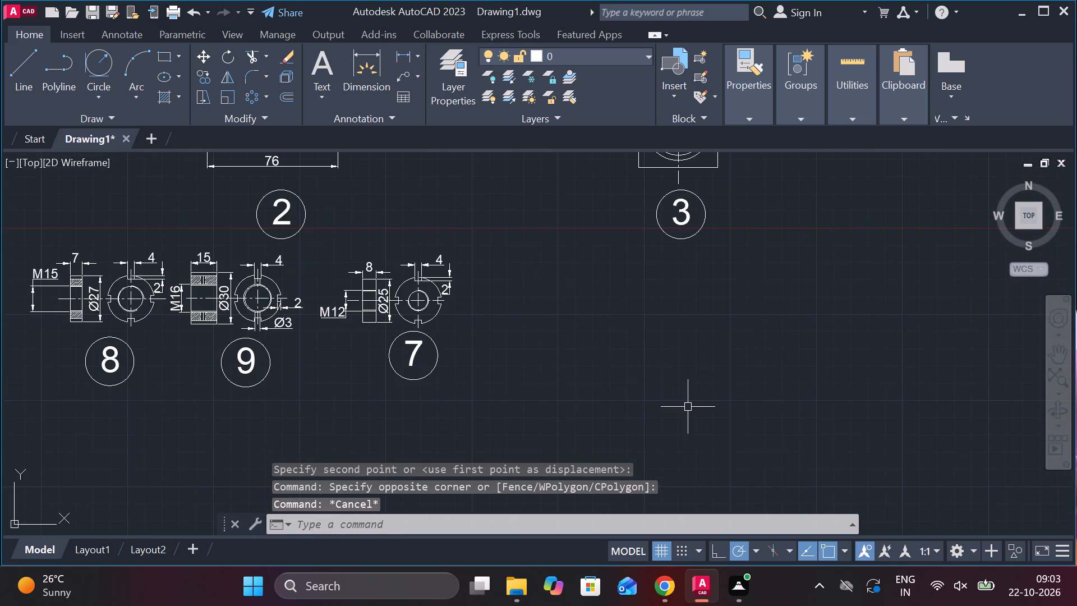
{"action": "key", "text": "v"}
{"action": "key", "text": "Escape"}
{"action": "type", "text": "C"}
{"action": "key", "text": "space"}
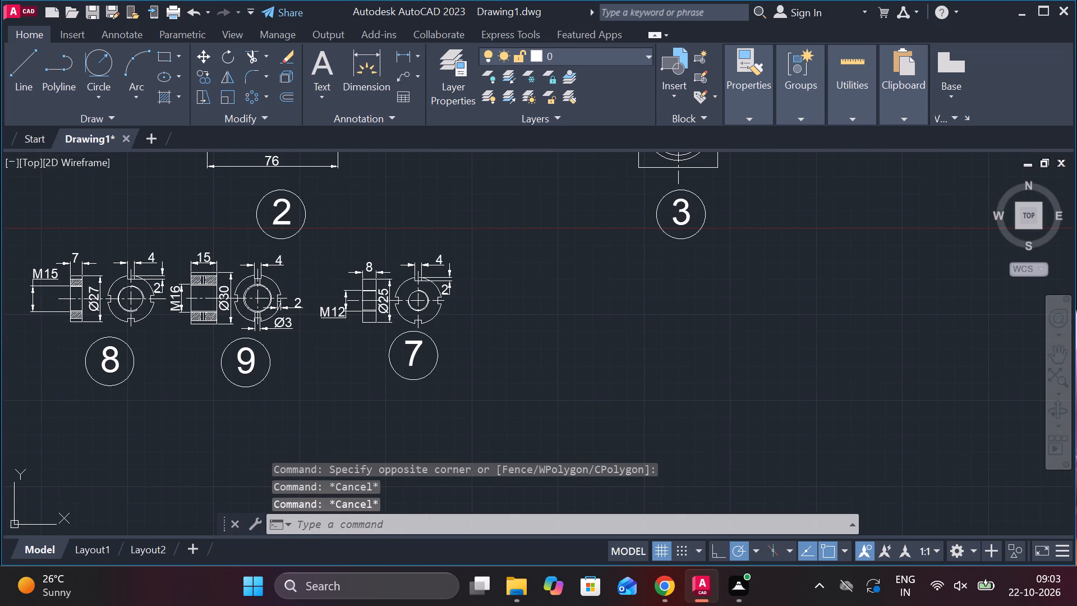
{"action": "left_click", "coordinate": [657, 352]}
{"action": "type", "text": "D"}
{"action": "key", "text": "space"}
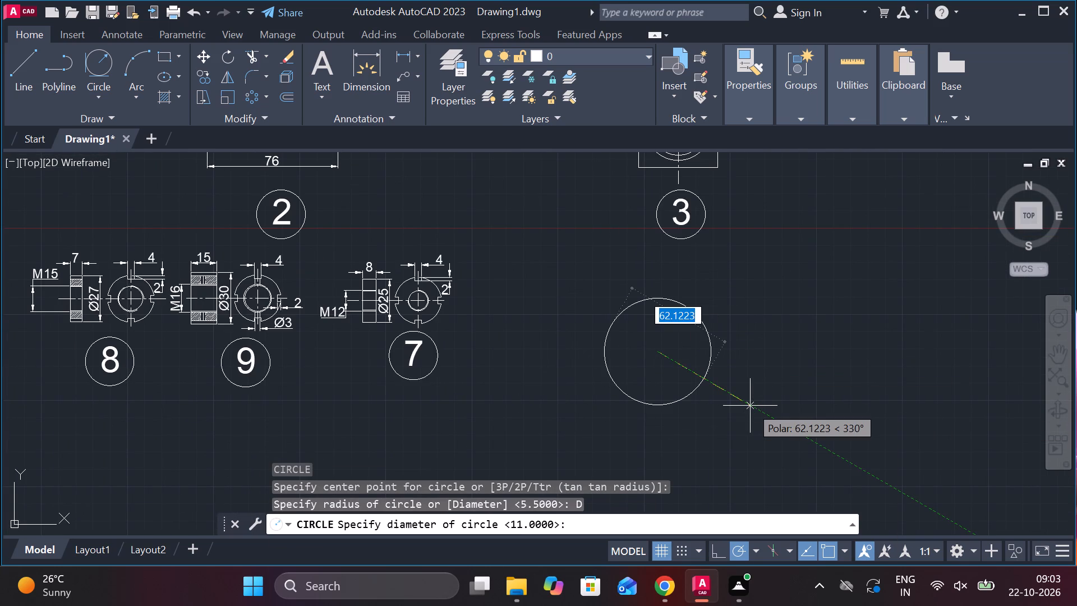
{"action": "type", "text": "17"}
{"action": "key", "text": "Return"}
Draw a circle of diameter 30 concentric with the 17 diameter circle.
{"action": "key", "text": "c"}
{"action": "key", "text": "space"}
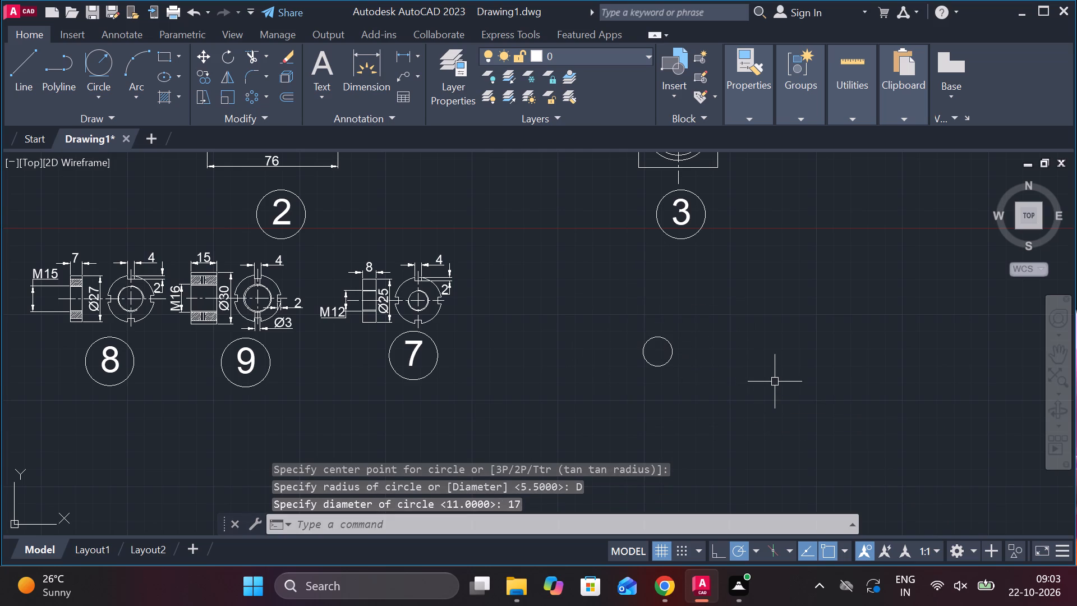
{"action": "scroll", "coordinate": [656, 352], "scroll_direction": "up", "scroll_amount": 2}
{"action": "left_click", "coordinate": [650, 348]}
{"action": "type", "text": "D"}
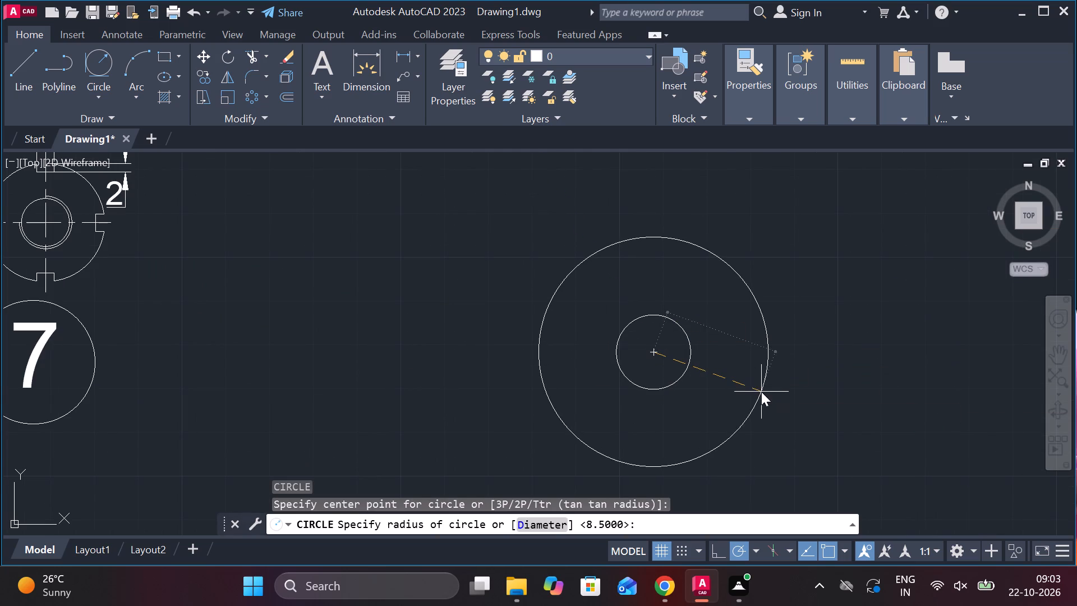
{"action": "key", "text": "space"}
{"action": "type", "text": "30"}
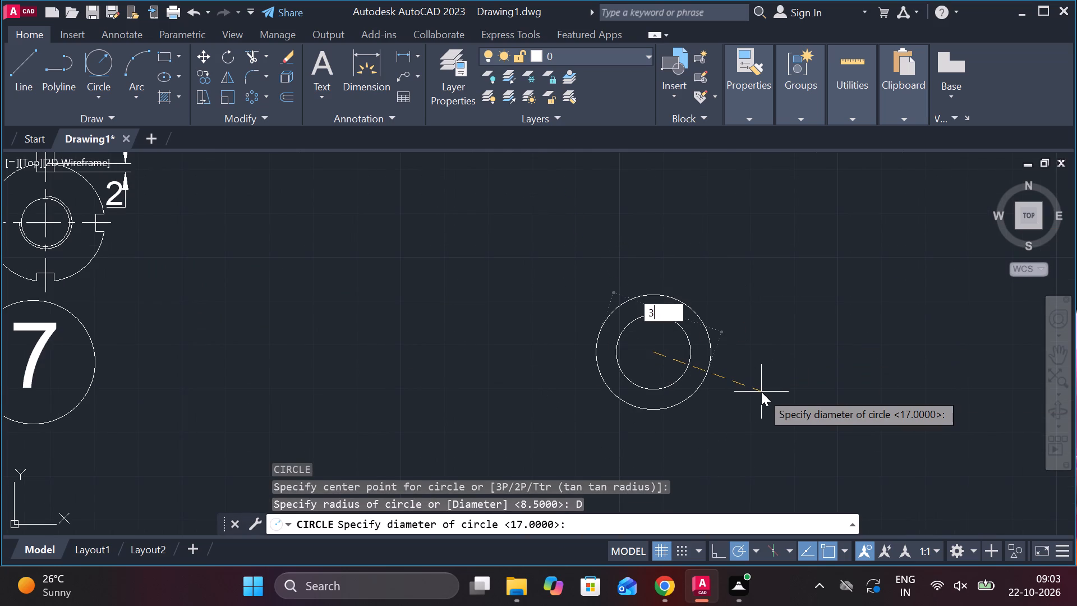
{"action": "key", "text": "Return"}
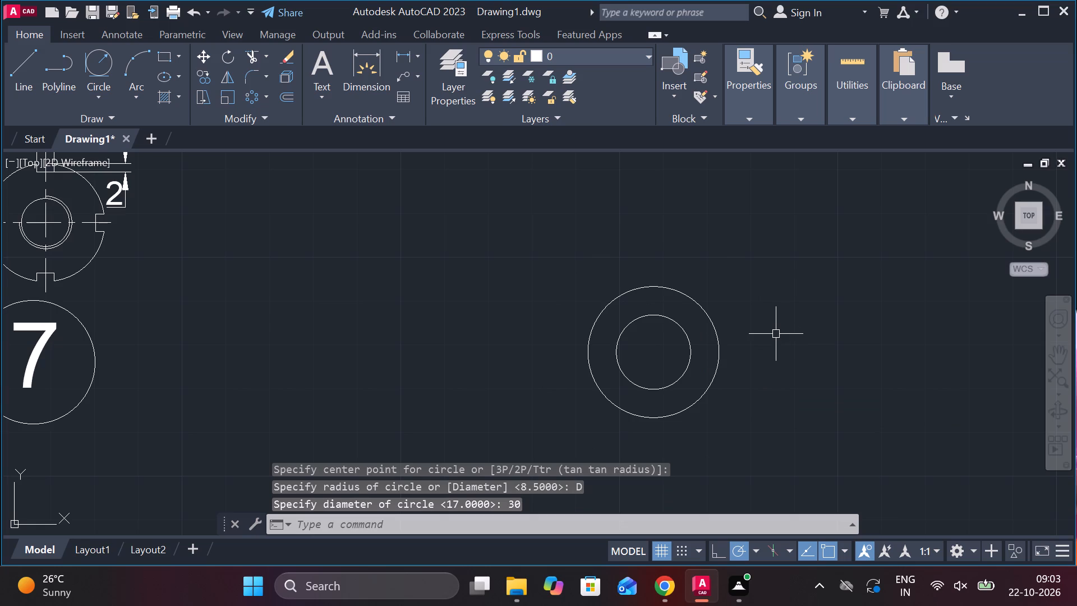
Draw the new part's side view as a closed rectangle 3 wide and 30 high, left of and aligned with the circles.
{"action": "key", "text": "l"}
{"action": "key", "text": "Return"}
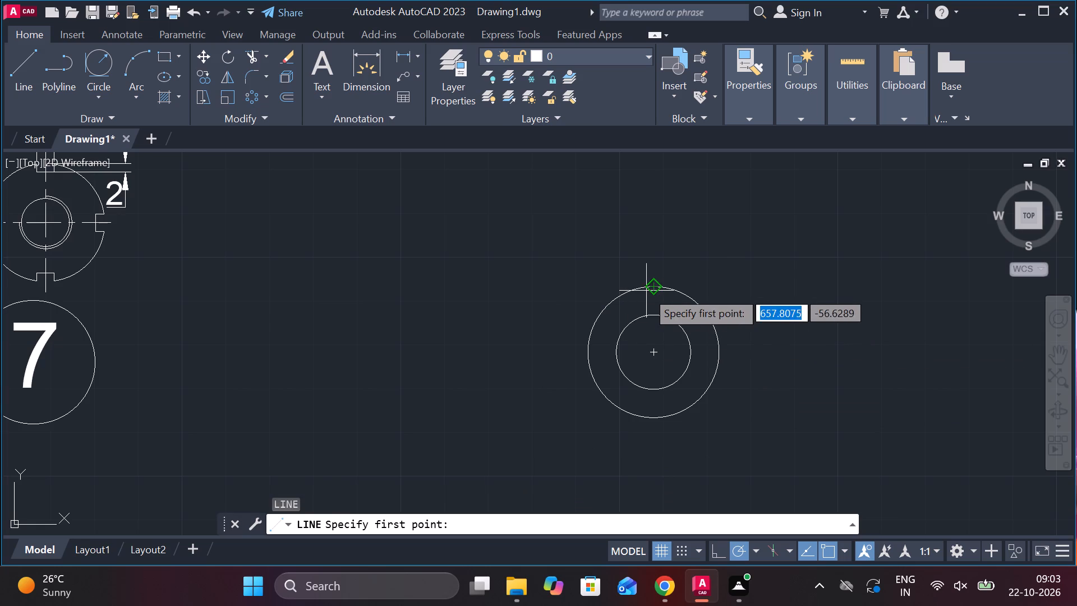
{"action": "left_click", "coordinate": [532, 281]}
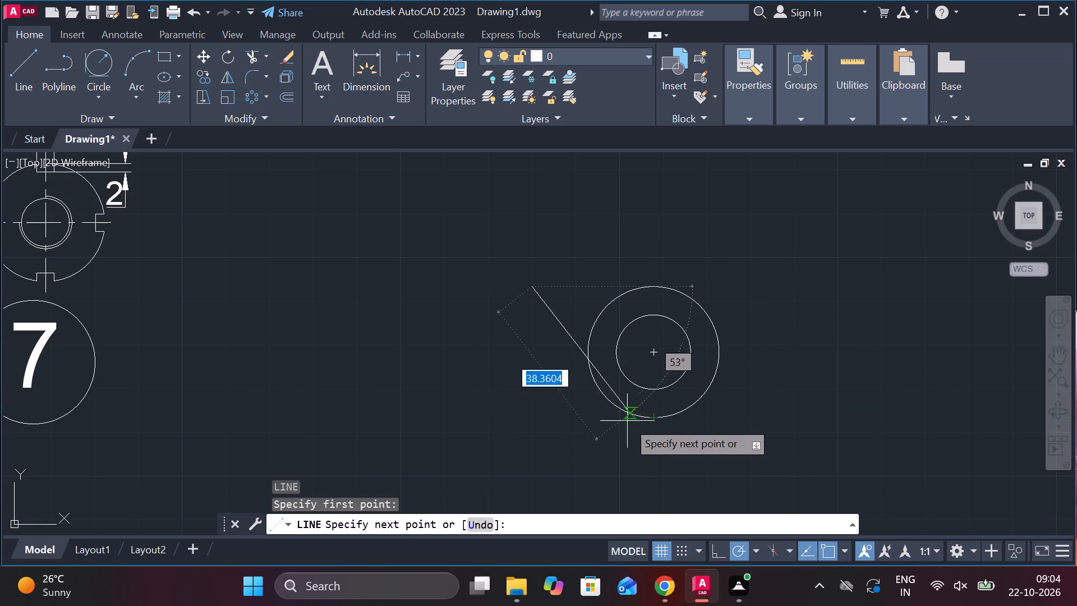
{"action": "left_click", "coordinate": [527, 421]}
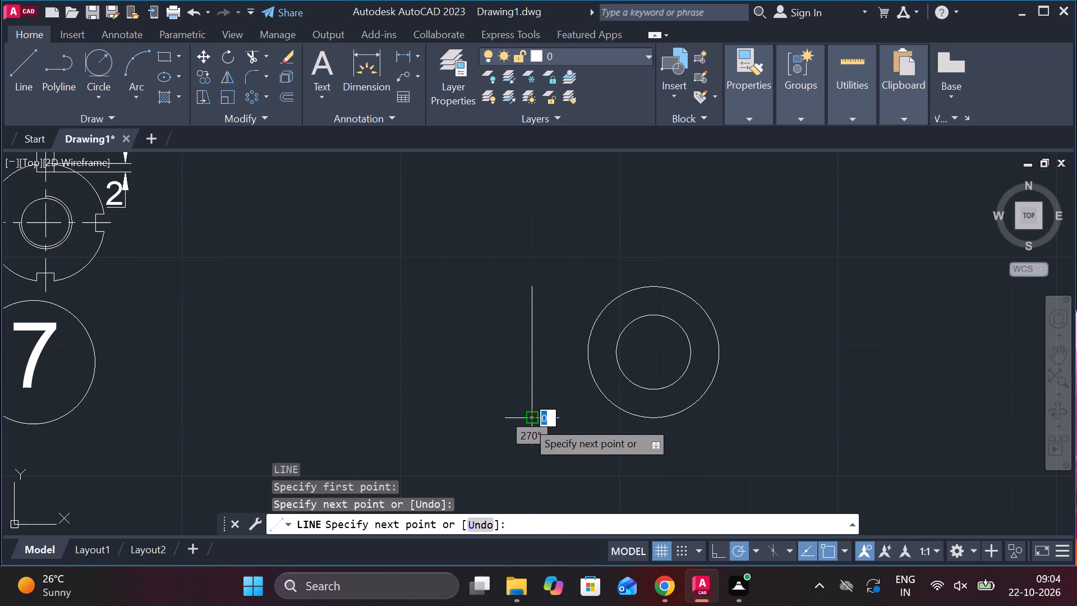
{"action": "type", "text": "3"}
{"action": "key", "text": "space"}
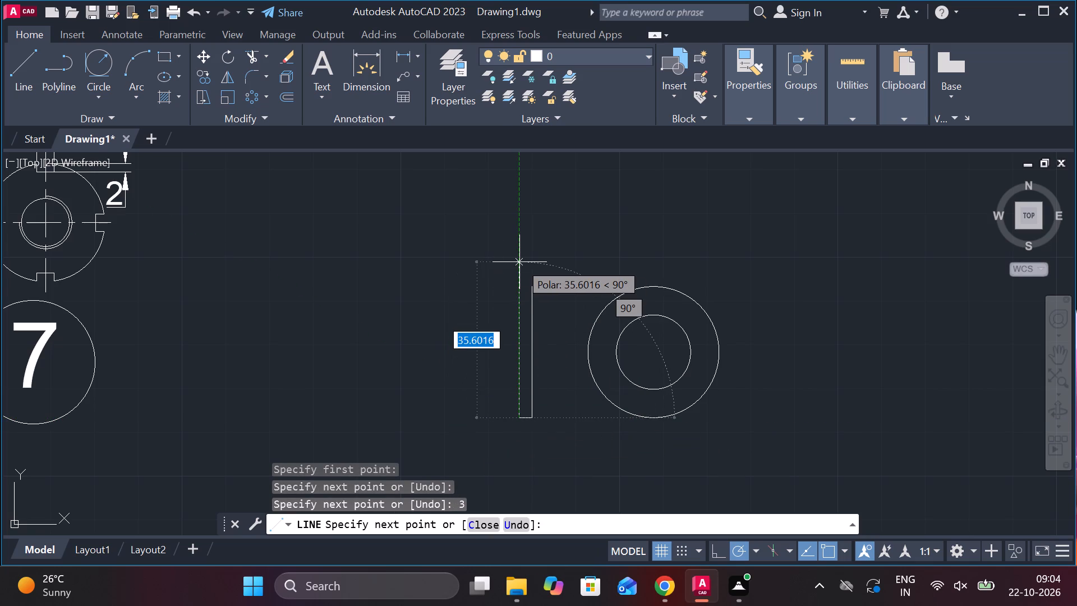
{"action": "type", "text": "30"}
{"action": "key", "text": "Return"}
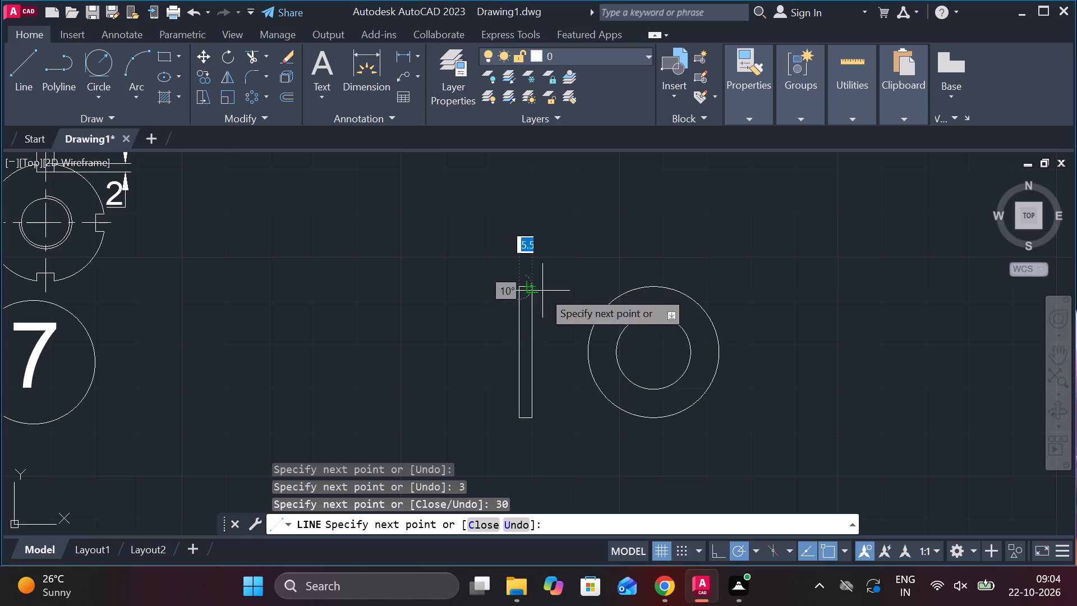
{"action": "scroll", "coordinate": [535, 277], "scroll_direction": "up", "scroll_amount": 3}
{"action": "left_click", "coordinate": [510, 315]}
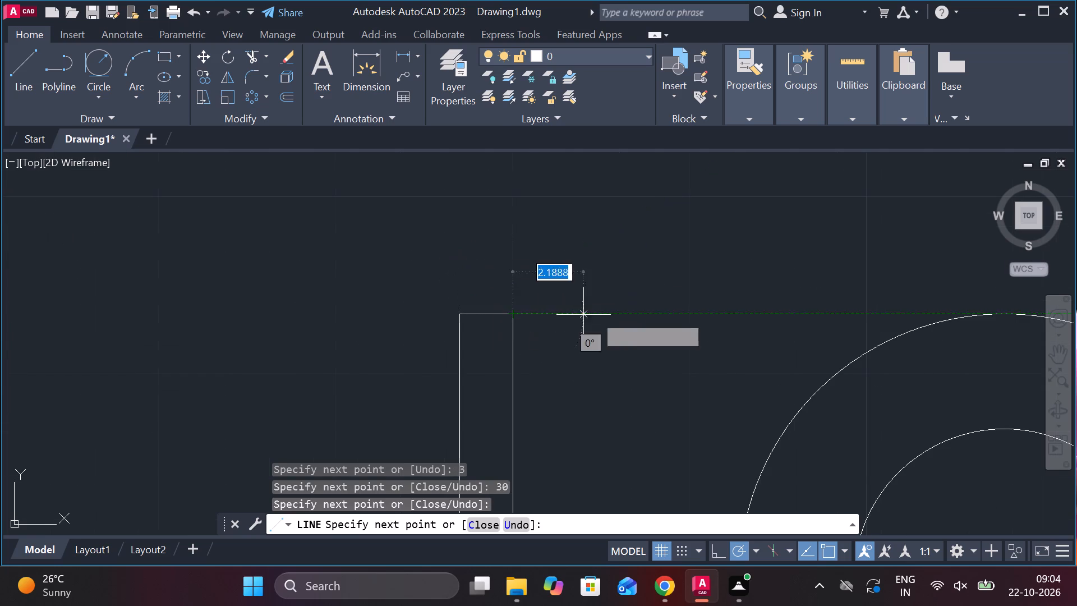
{"action": "scroll", "coordinate": [596, 309], "scroll_direction": "down", "scroll_amount": 2}
{"action": "key", "text": "Escape"}
Draw two horizontal lines across the side view, level with the inner circle's top and bottom quadrants.
{"action": "key", "text": "l"}
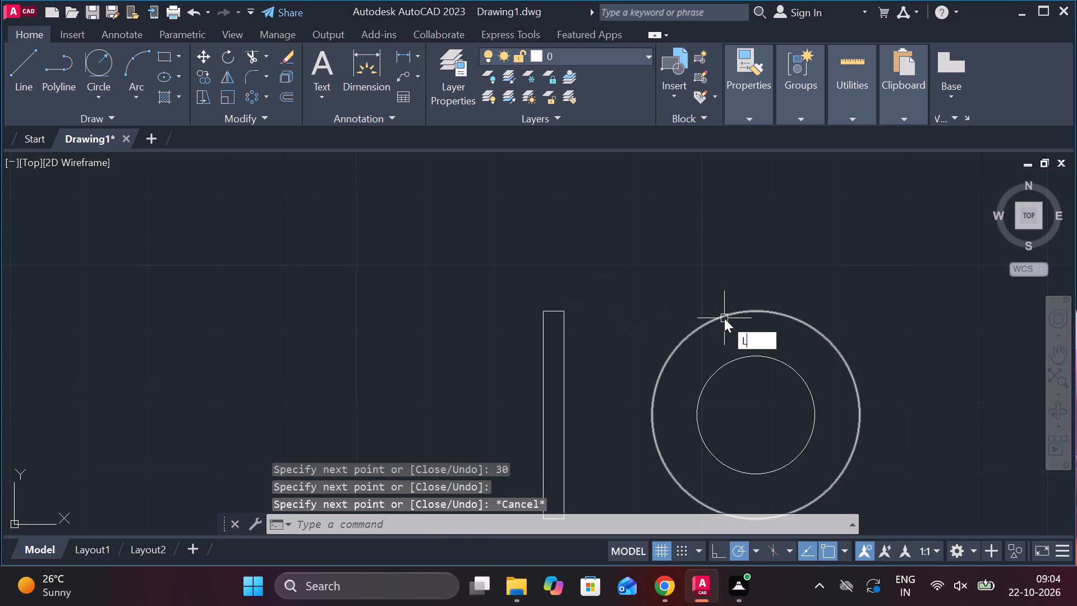
{"action": "key", "text": "Return"}
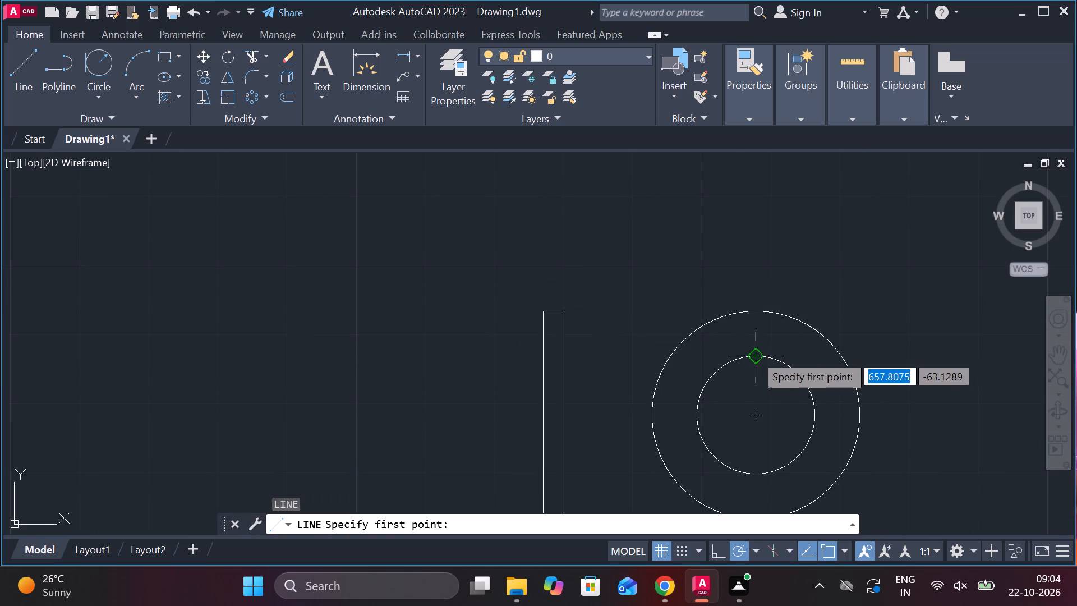
{"action": "left_click", "coordinate": [630, 364]}
{"action": "left_click", "coordinate": [507, 364]}
{"action": "key", "text": "Escape"}
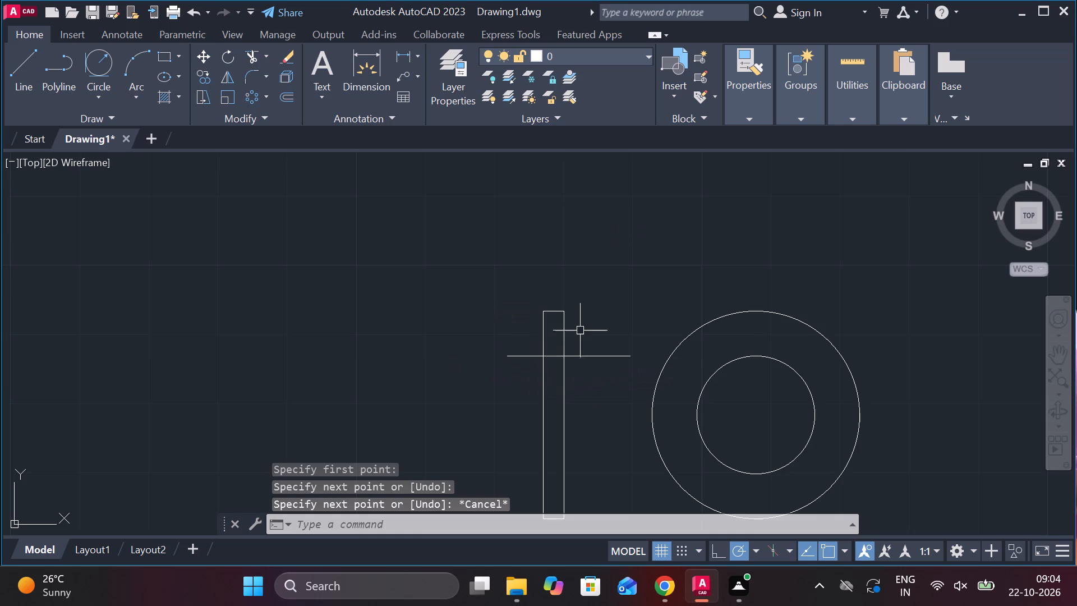
{"action": "middle_click_drag", "start_coordinate": [588, 328], "coordinate": [582, 261]}
{"action": "key", "text": "space"}
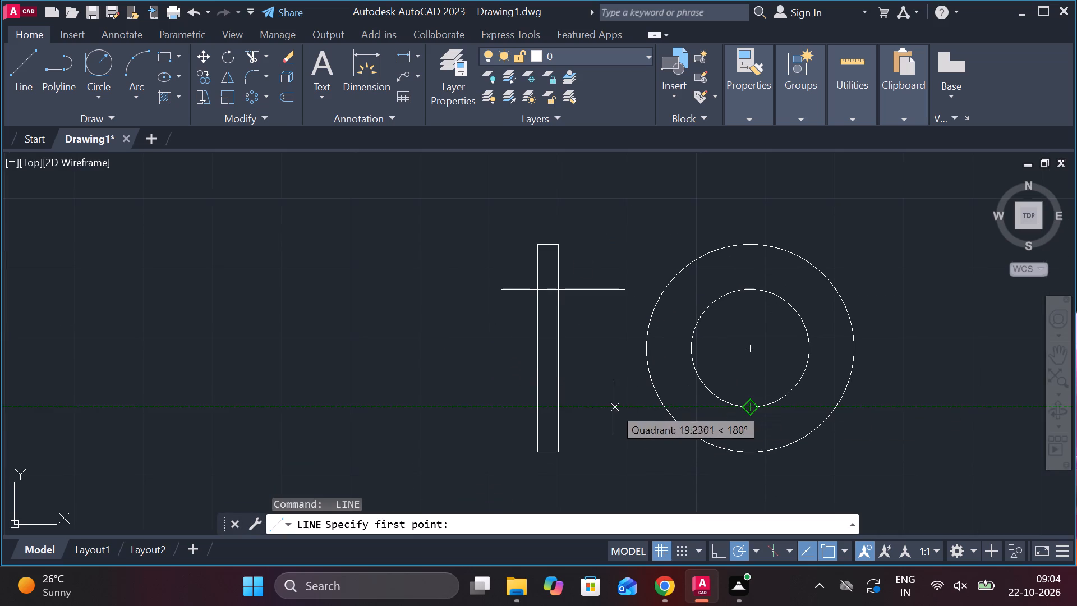
{"action": "left_click_drag", "start_coordinate": [600, 407], "coordinate": [575, 407]}
{"action": "left_click", "coordinate": [479, 403]}
{"action": "key", "text": "Escape"}
Trim the two horizontal lines so only the segments inside the side view rectangle are left.
{"action": "type", "text": "TR"}
{"action": "key", "text": "space"}
{"action": "left_click_drag", "start_coordinate": [501, 213], "coordinate": [512, 434]}
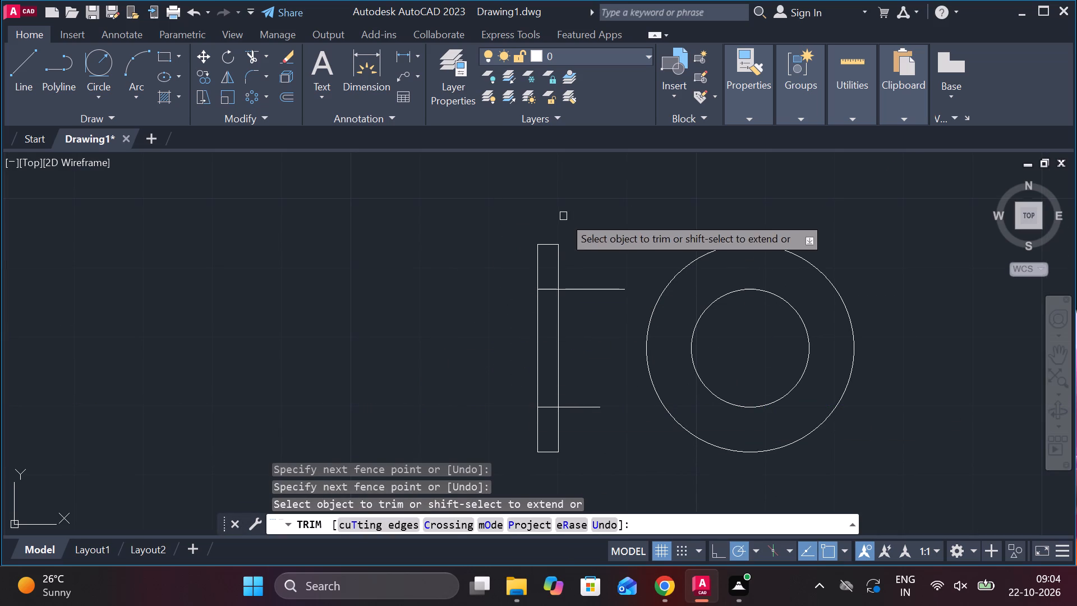
{"action": "left_click_drag", "start_coordinate": [577, 228], "coordinate": [597, 425]}
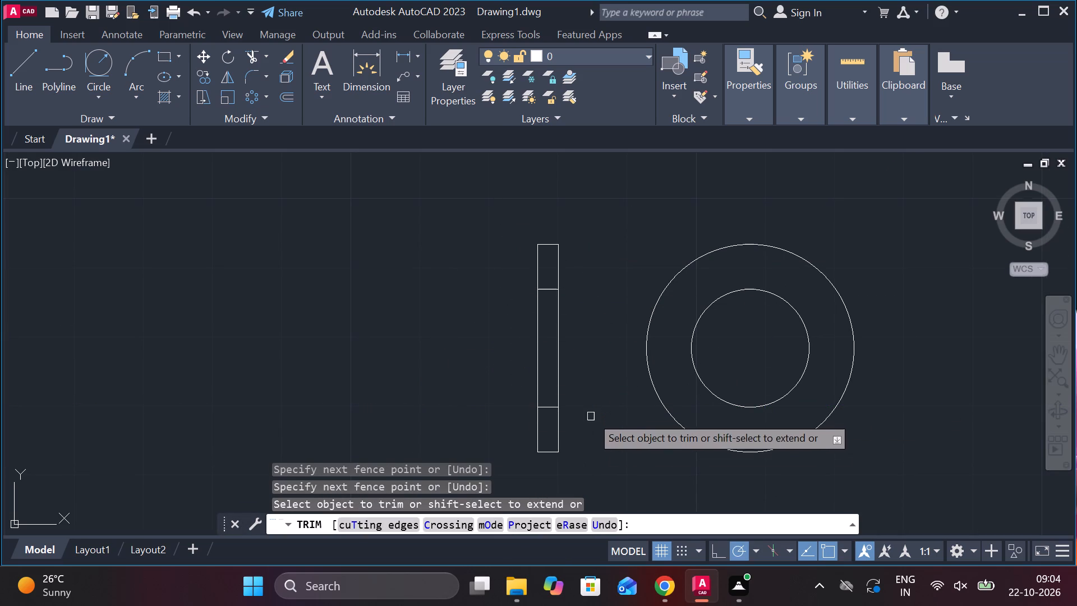
{"action": "middle_click_drag", "start_coordinate": [591, 412], "coordinate": [583, 394]}
{"action": "scroll", "coordinate": [584, 382], "scroll_direction": "down", "scroll_amount": 2}
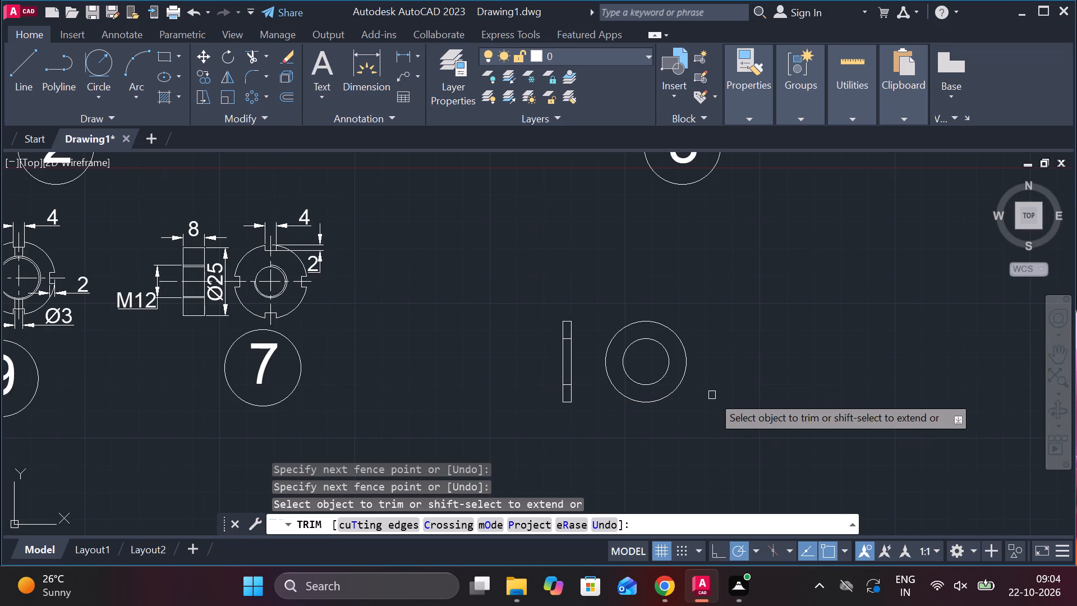
{"action": "scroll", "coordinate": [708, 351], "scroll_direction": "up", "scroll_amount": 1}
{"action": "key", "text": "Escape"}
Add vertical linear dimensions beside the side view for its full height and the spacing of its two inner lines.
{"action": "left_click", "coordinate": [405, 49]}
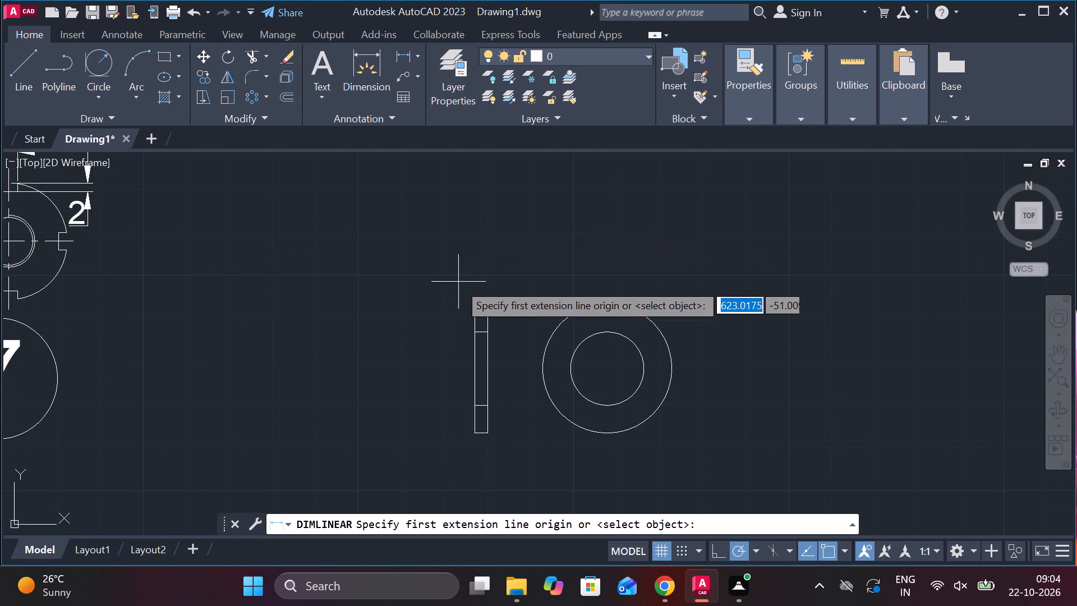
{"action": "left_click", "coordinate": [473, 305]}
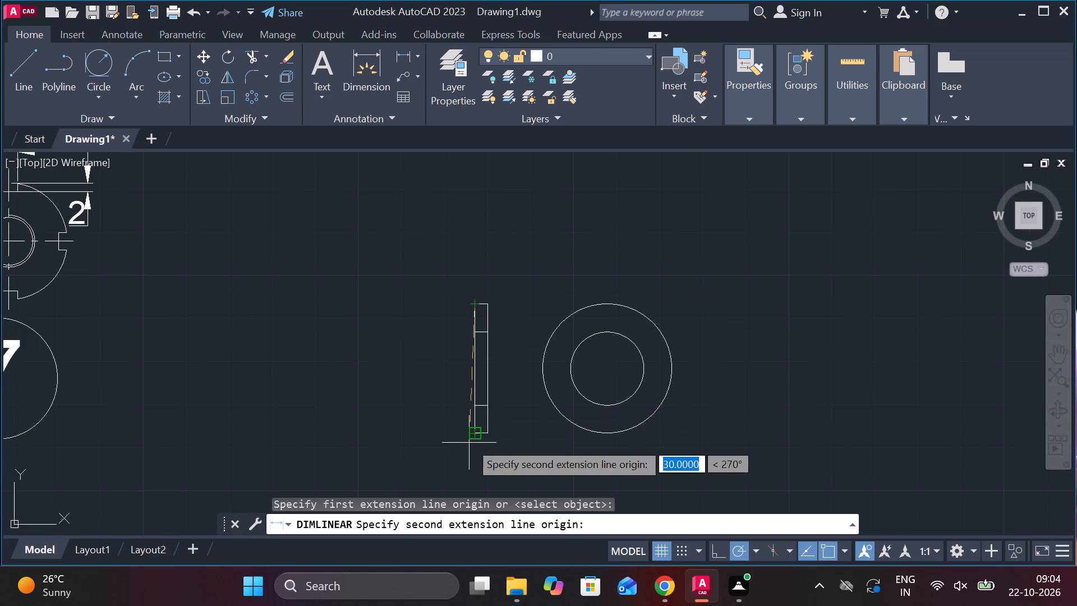
{"action": "left_click", "coordinate": [470, 439]}
{"action": "left_click", "coordinate": [397, 419]}
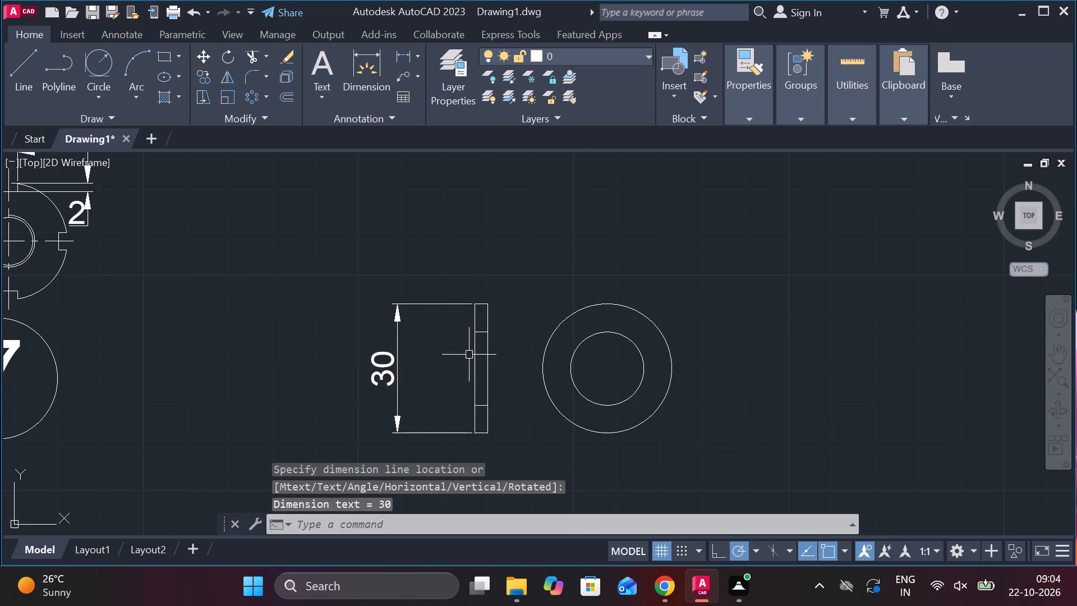
{"action": "key", "text": "space"}
{"action": "left_click", "coordinate": [470, 339]}
{"action": "left_click", "coordinate": [473, 405]}
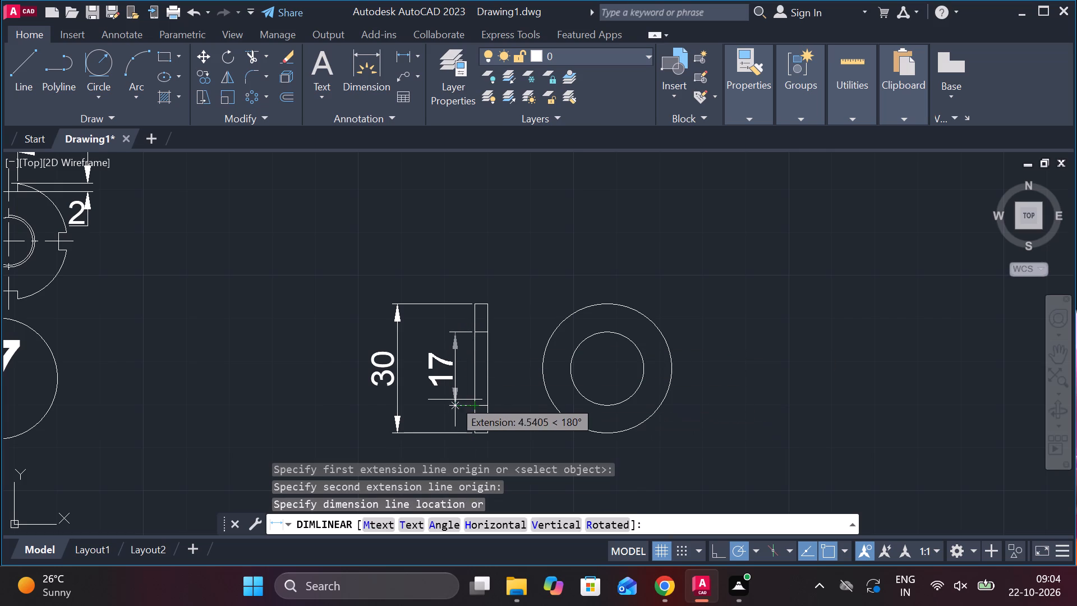
{"action": "left_click", "coordinate": [452, 398]}
Add a horizontal linear dimension above the side view for its thickness.
{"action": "key", "text": "space"}
{"action": "left_click", "coordinate": [473, 299]}
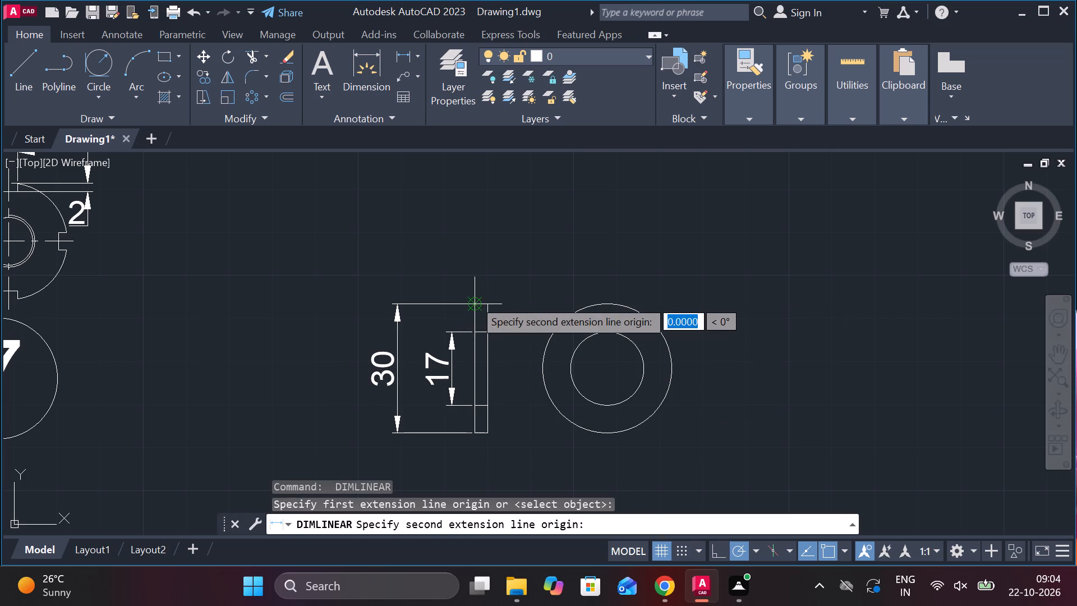
{"action": "left_click", "coordinate": [487, 301]}
{"action": "left_click", "coordinate": [495, 271]}
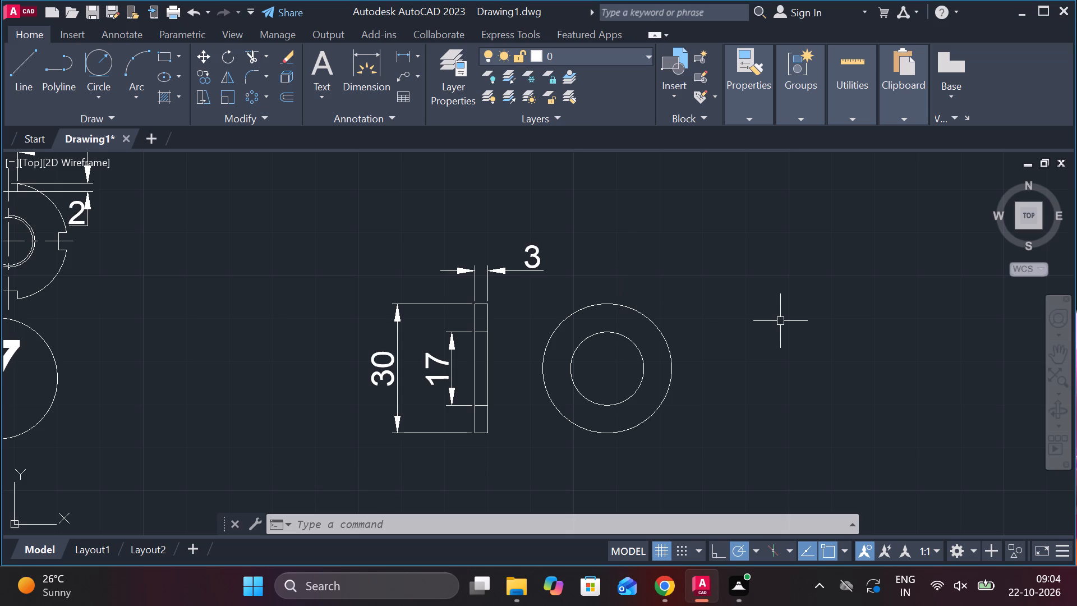
Draw a vertical line about 44.5 long through the circles' centre, extending past the outer circle at both ends.
{"action": "key", "text": "l"}
{"action": "key", "text": "Return"}
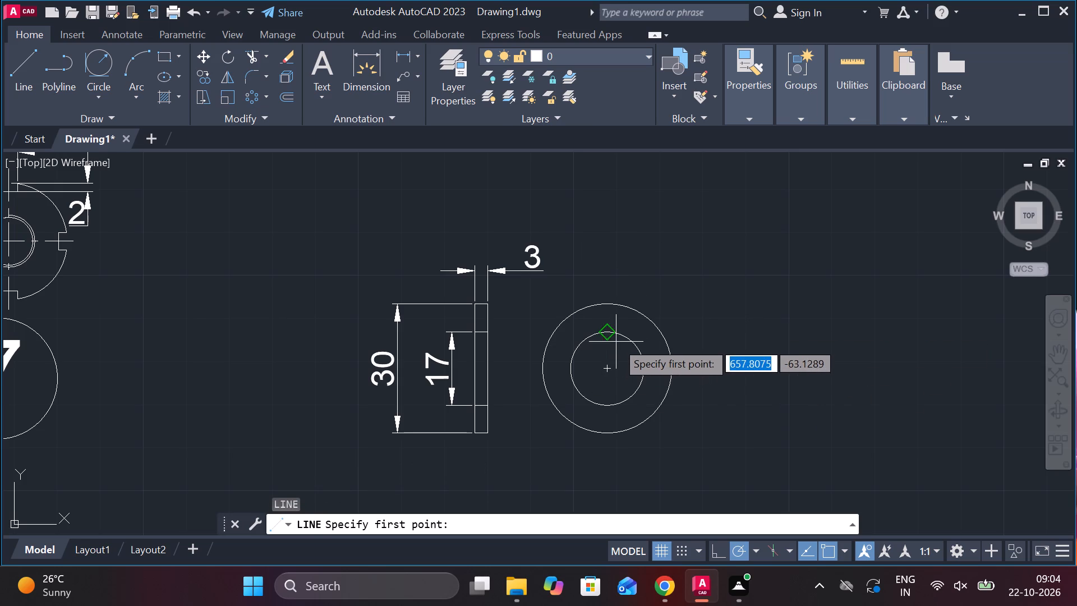
{"action": "left_click", "coordinate": [609, 282]}
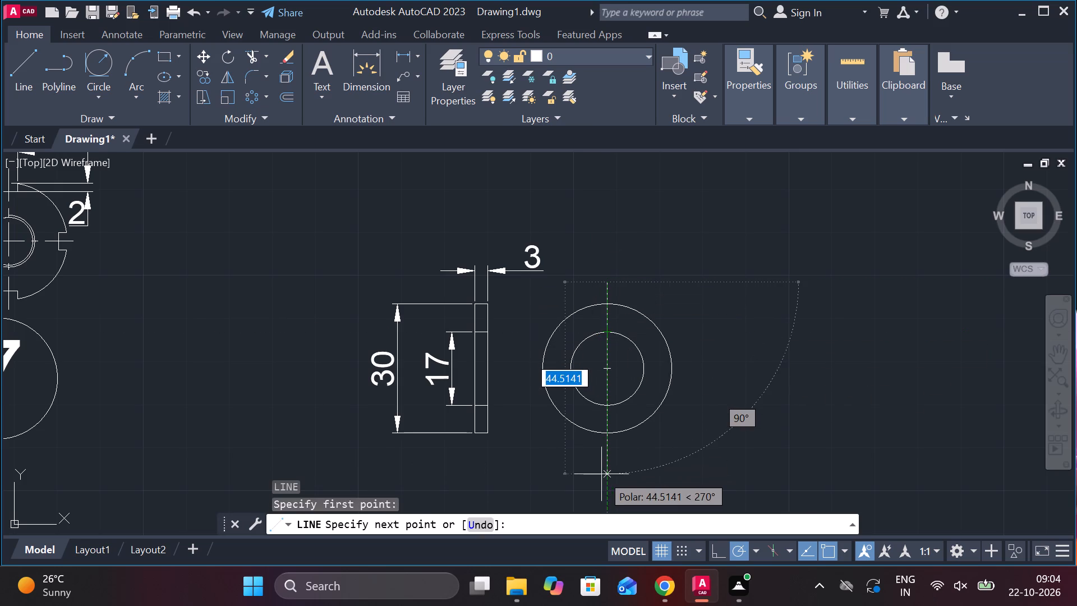
{"action": "left_click", "coordinate": [601, 474]}
{"action": "key", "text": "Escape"}
Draw a horizontal line from just left of the side view through the circles' centre to beyond the outer circle.
{"action": "key", "text": "l"}
{"action": "key", "text": "Return"}
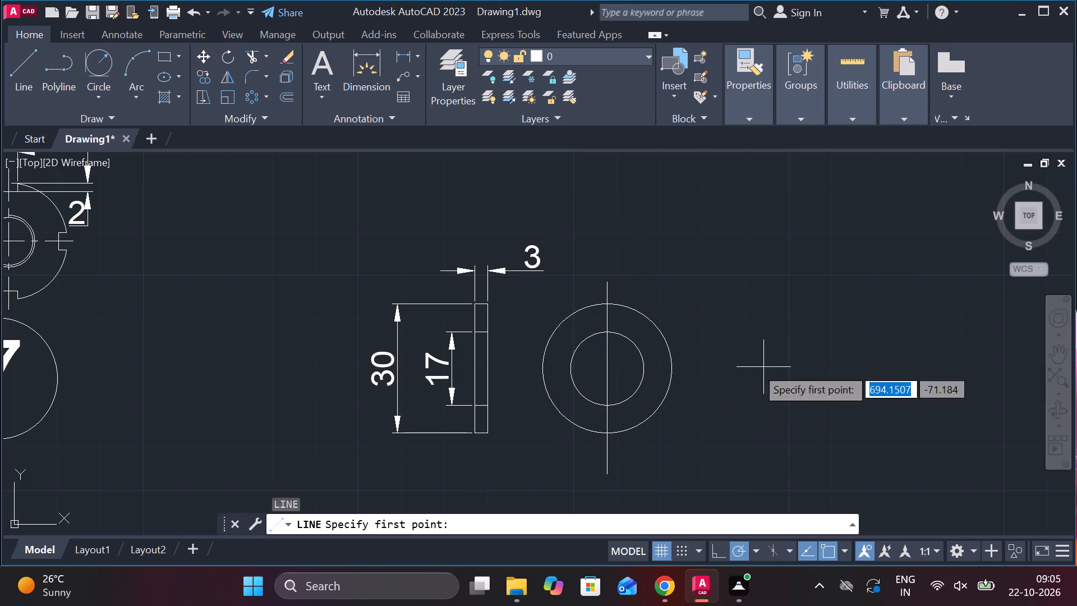
{"action": "scroll", "coordinate": [375, 431], "scroll_direction": "up", "scroll_amount": 1}
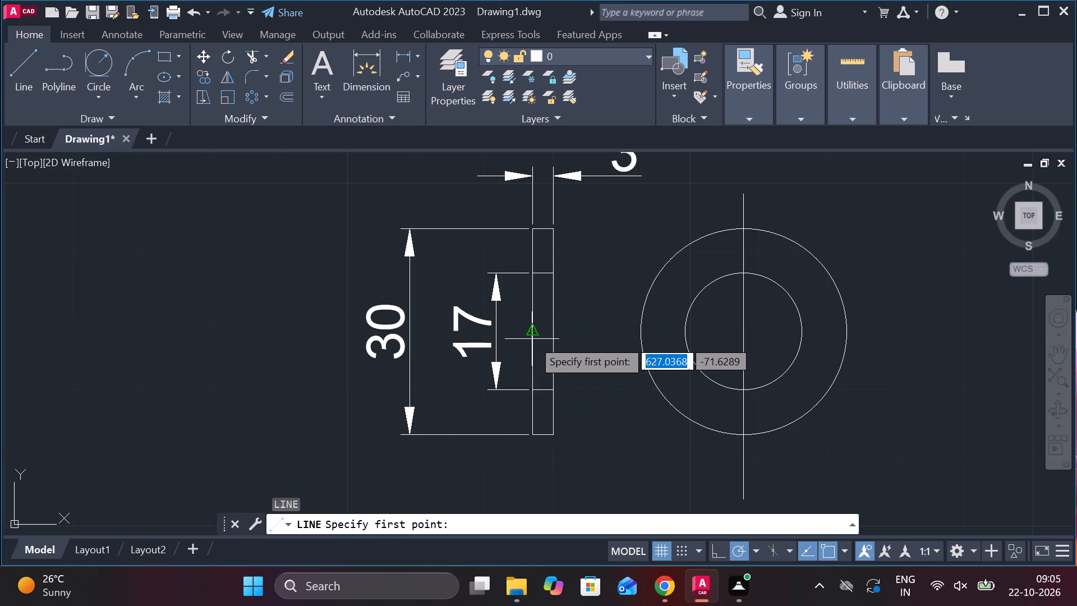
{"action": "scroll", "coordinate": [509, 335], "scroll_direction": "up", "scroll_amount": 2}
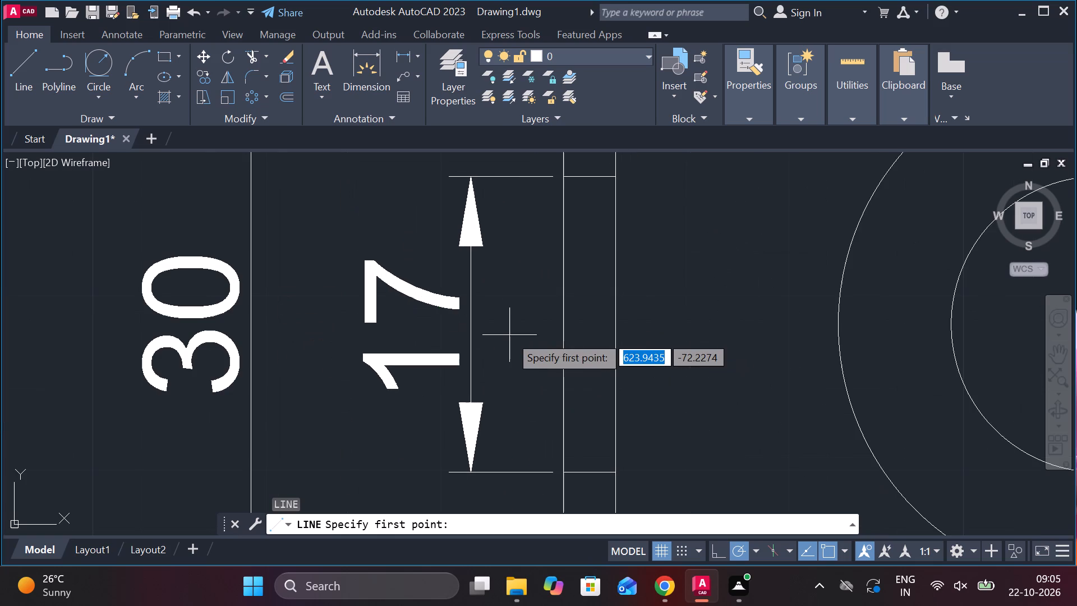
{"action": "left_click", "coordinate": [538, 325]}
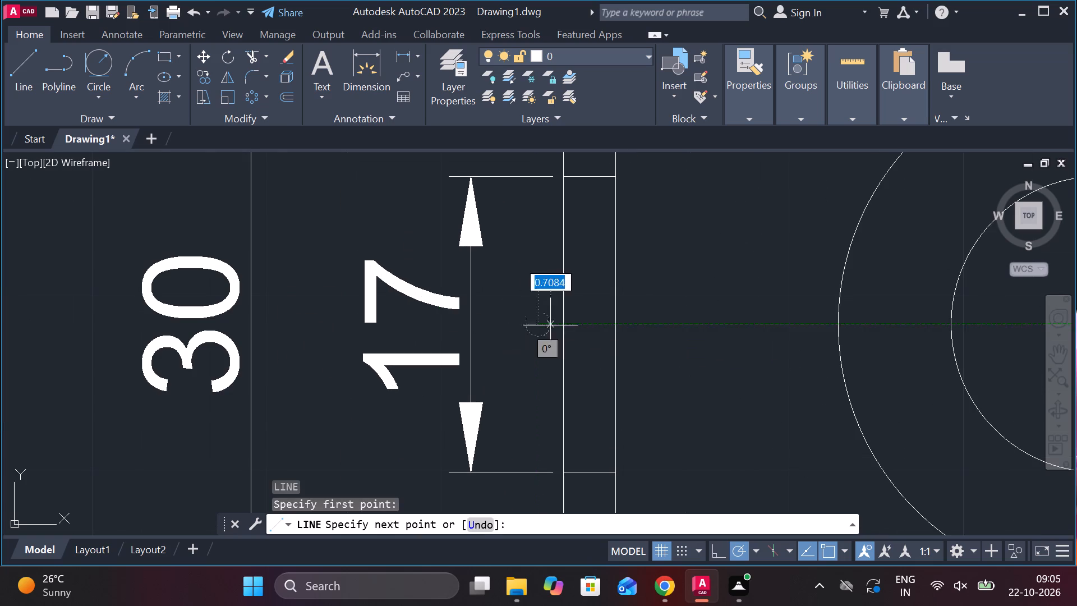
{"action": "scroll", "coordinate": [552, 325], "scroll_direction": "down", "scroll_amount": 2}
{"action": "left_click", "coordinate": [928, 316]}
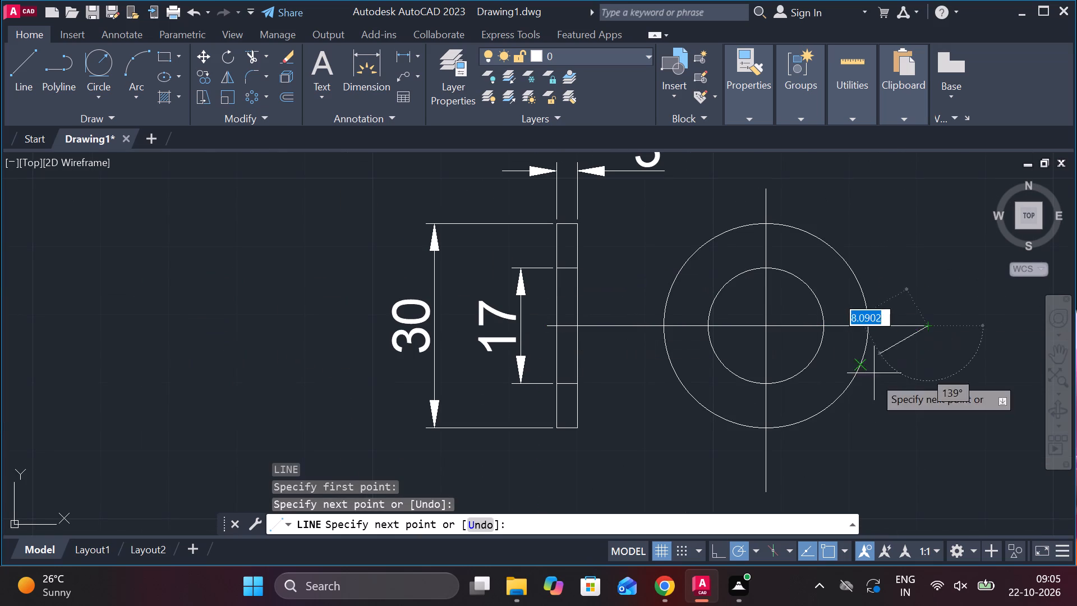
{"action": "key", "text": "Escape"}
Change the linetype of the new horizontal and vertical centre lines to CENTER.
{"action": "left_click", "coordinate": [788, 328]}
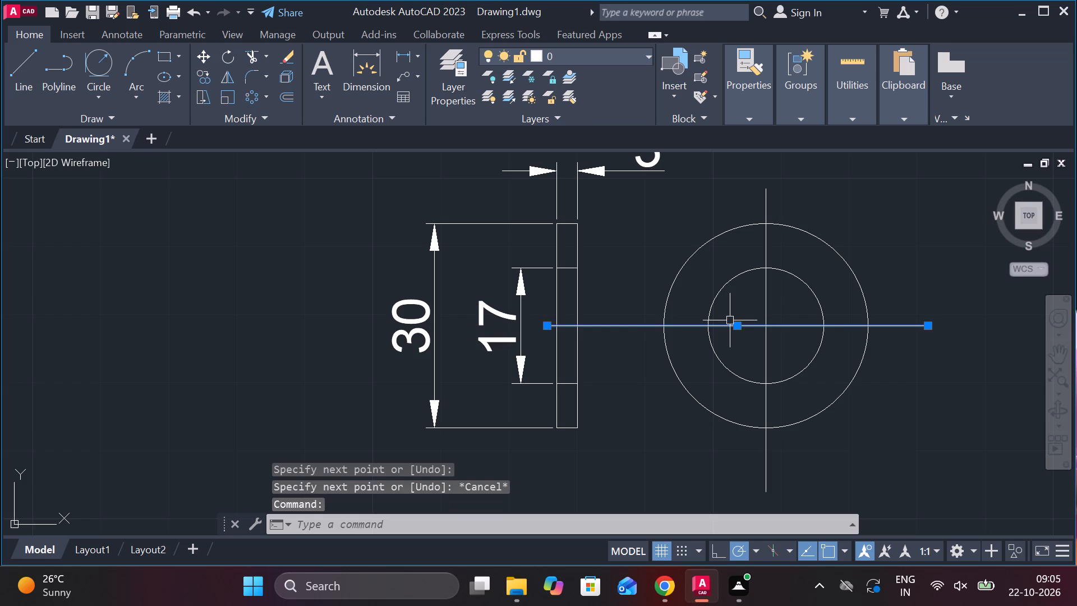
{"action": "left_click", "coordinate": [768, 297]}
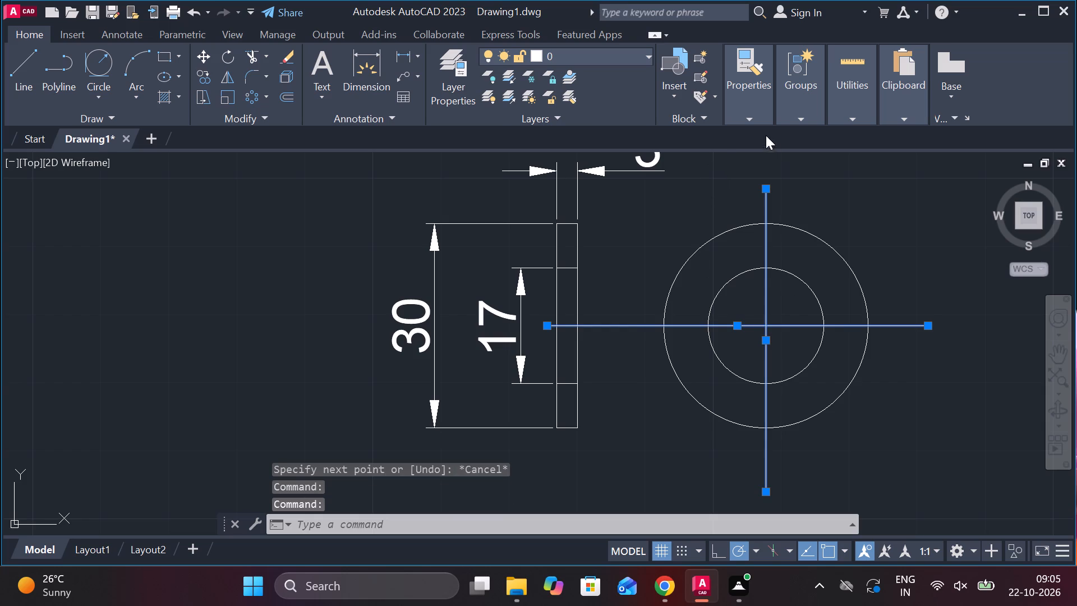
{"action": "left_click", "coordinate": [732, 119]}
{"action": "left_click", "coordinate": [861, 177]}
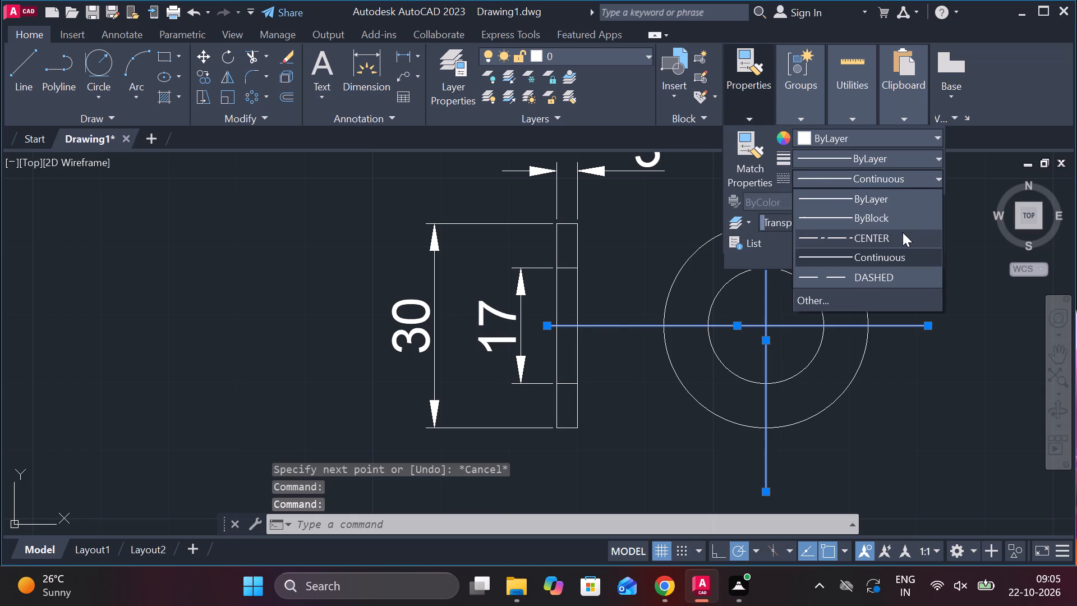
{"action": "left_click", "coordinate": [849, 232]}
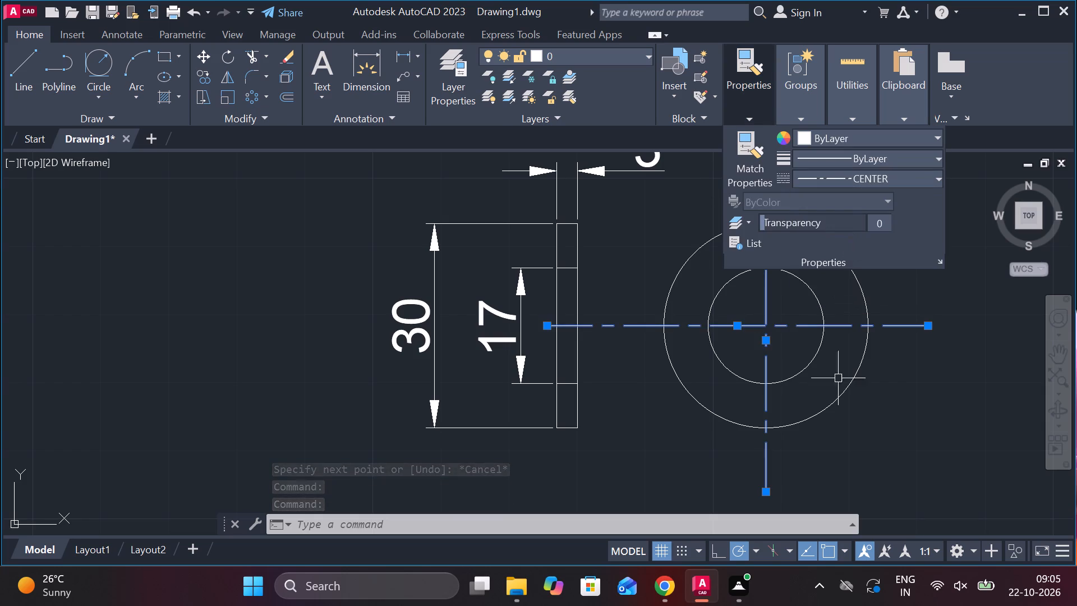
{"action": "key", "text": "Escape"}
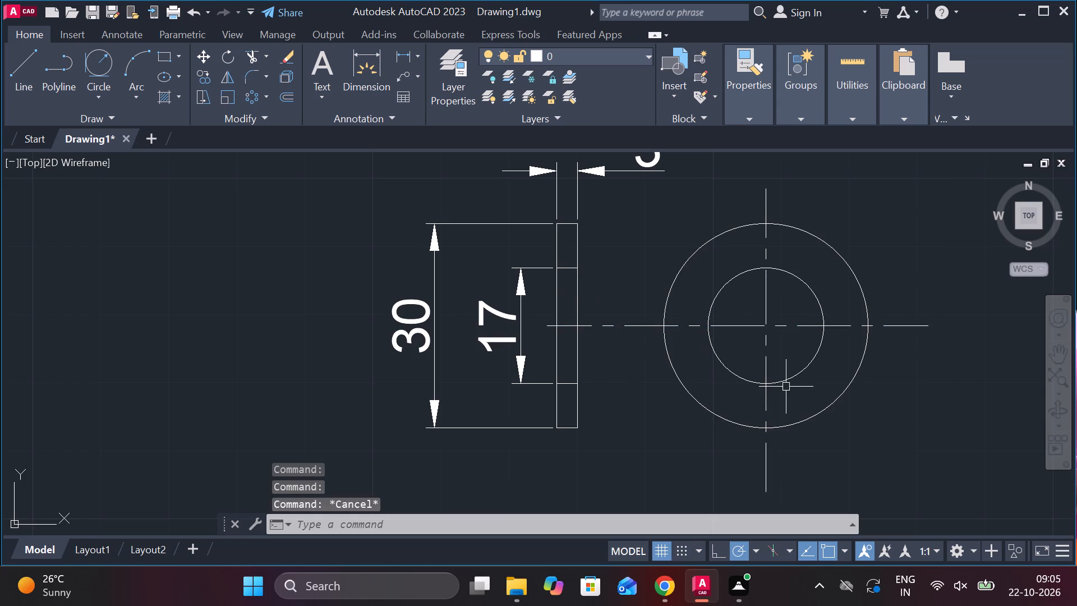
Copy the part 7 number balloon with its circle to just below the new part's views.
{"action": "scroll", "coordinate": [702, 391], "scroll_direction": "down", "scroll_amount": 3}
{"action": "scroll", "coordinate": [551, 412], "scroll_direction": "up", "scroll_amount": 2}
{"action": "middle_click_drag", "start_coordinate": [554, 412], "coordinate": [654, 420]}
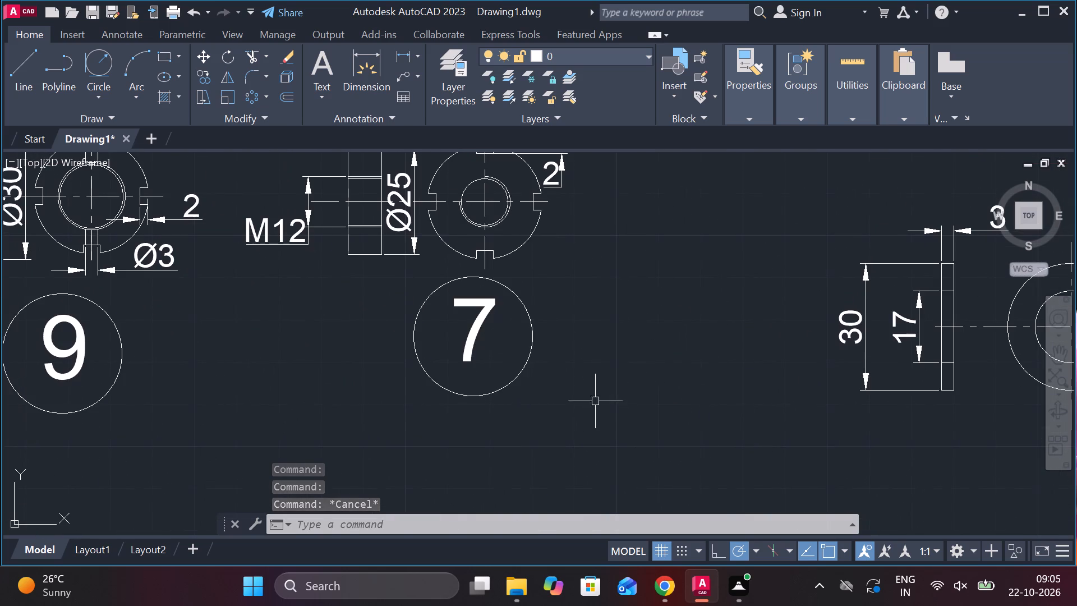
{"action": "left_click_drag", "start_coordinate": [595, 401], "coordinate": [585, 397]}
{"action": "left_click", "coordinate": [402, 290]}
{"action": "type", "text": "CO"}
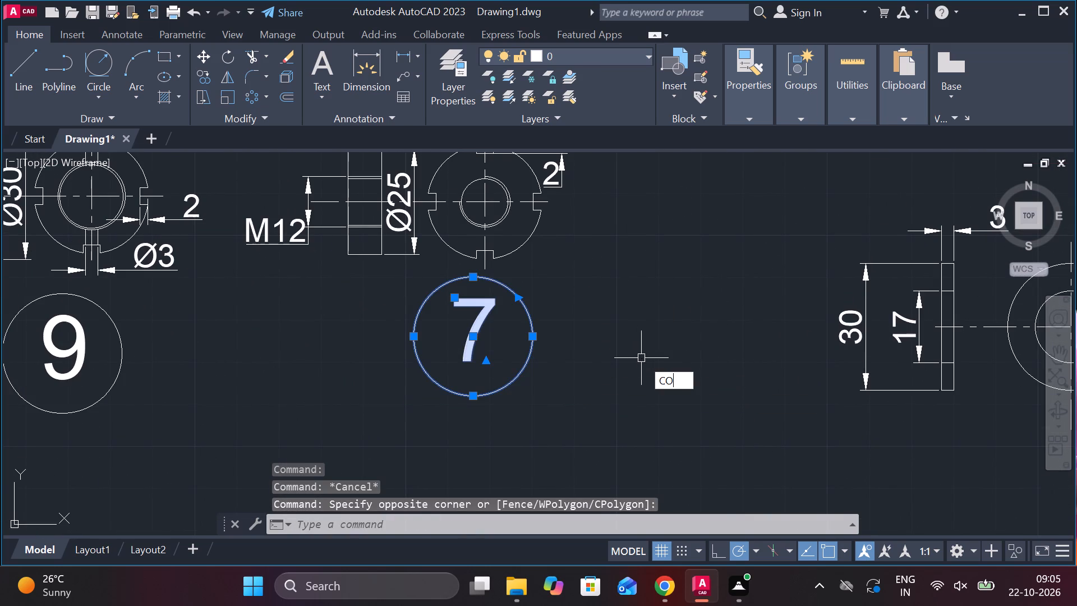
{"action": "key", "text": "Return"}
{"action": "left_click", "coordinate": [641, 358]}
{"action": "middle_click_drag", "start_coordinate": [650, 374], "coordinate": [614, 374]}
{"action": "scroll", "coordinate": [918, 397], "scroll_direction": "down", "scroll_amount": 1}
{"action": "middle_click_drag", "start_coordinate": [897, 397], "coordinate": [641, 342]}
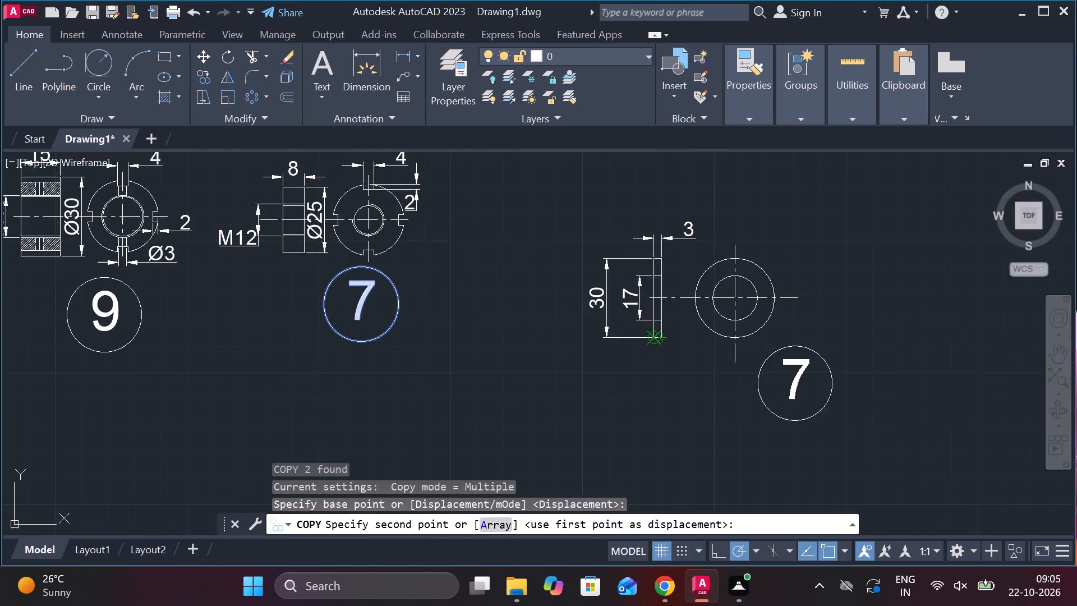
{"action": "scroll", "coordinate": [871, 389], "scroll_direction": "up", "scroll_amount": 1}
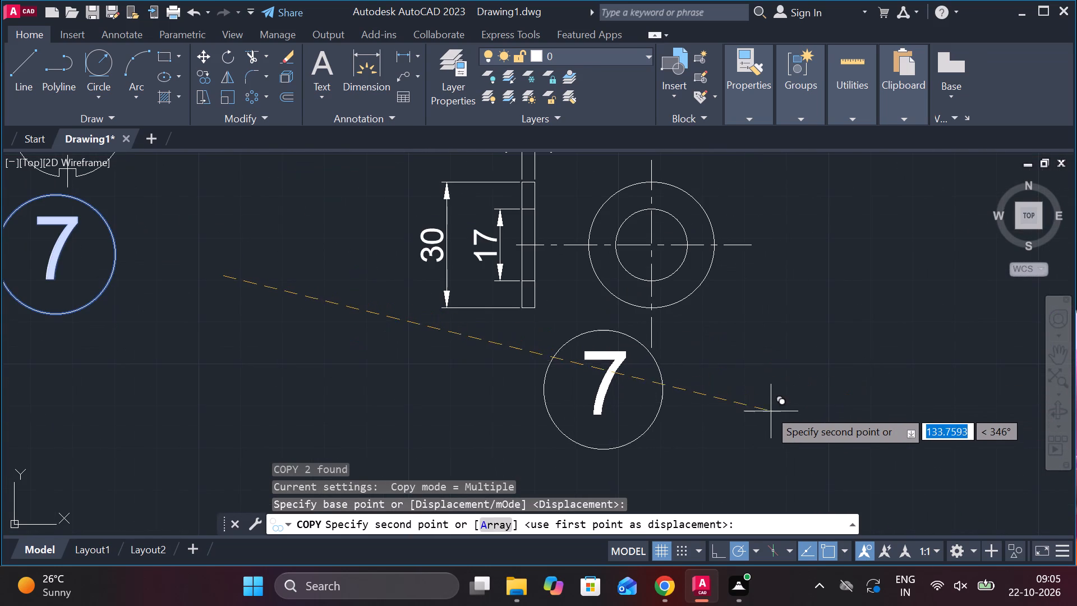
{"action": "left_click", "coordinate": [754, 401]}
{"action": "key", "text": "Escape"}
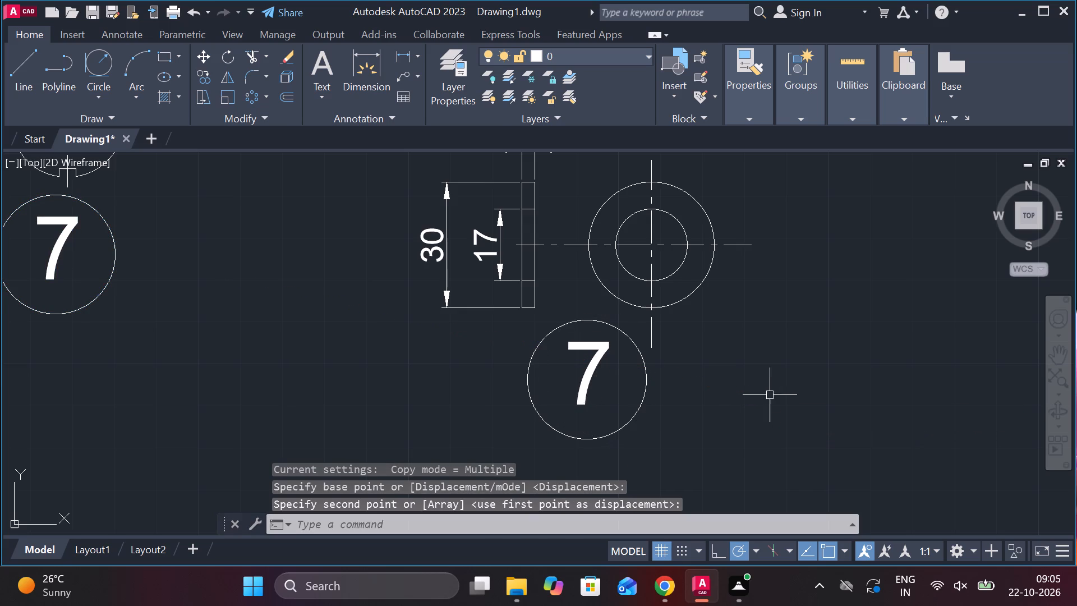
Change the copied balloon's number to 10.
{"action": "double_click", "coordinate": [589, 360]}
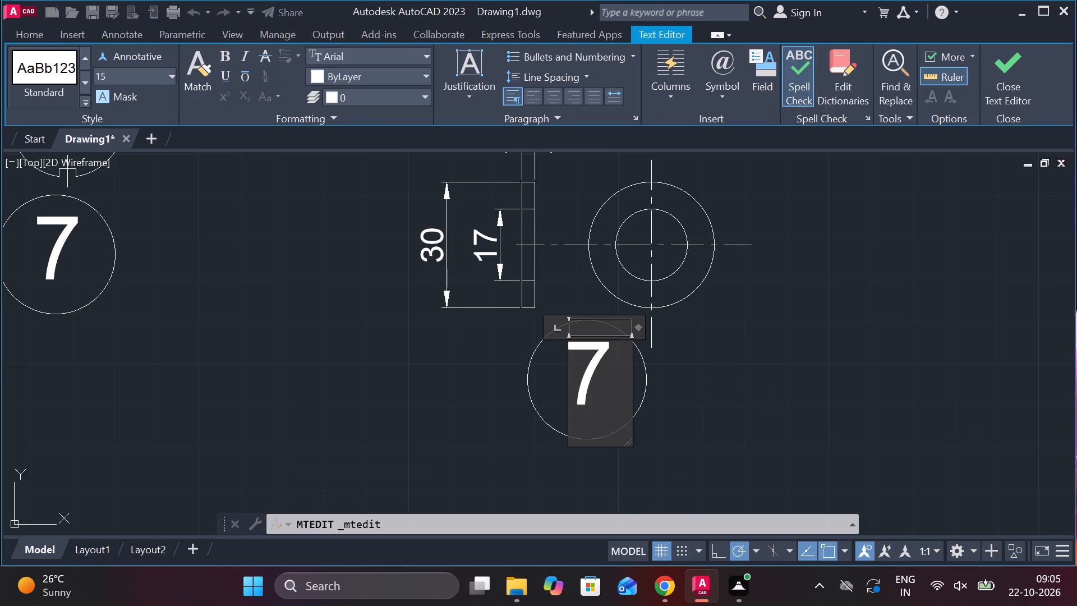
{"action": "key", "text": "BackSpace"}
{"action": "type", "text": "10"}
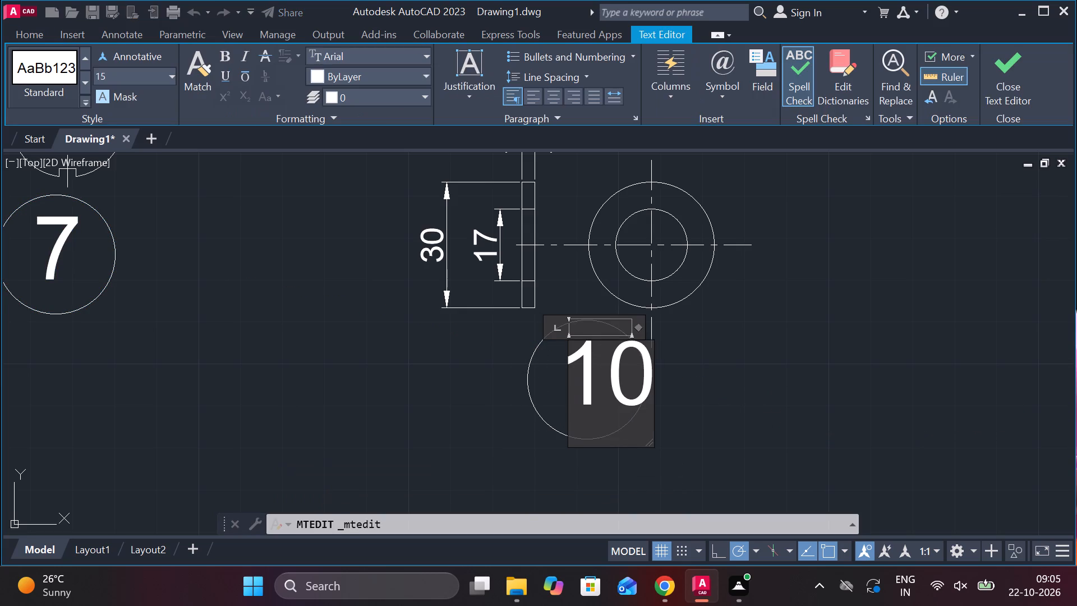
{"action": "left_click", "coordinate": [1016, 86]}
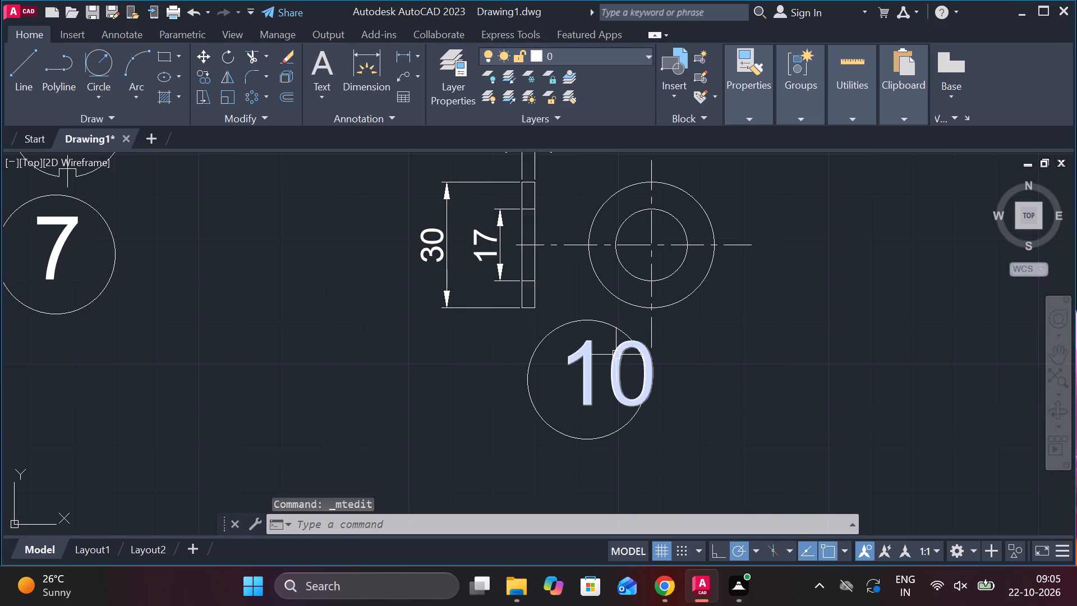
Move the number 10 text left so it sits centred inside its balloon circle.
{"action": "left_click", "coordinate": [616, 356]}
{"action": "left_click", "coordinate": [570, 341]}
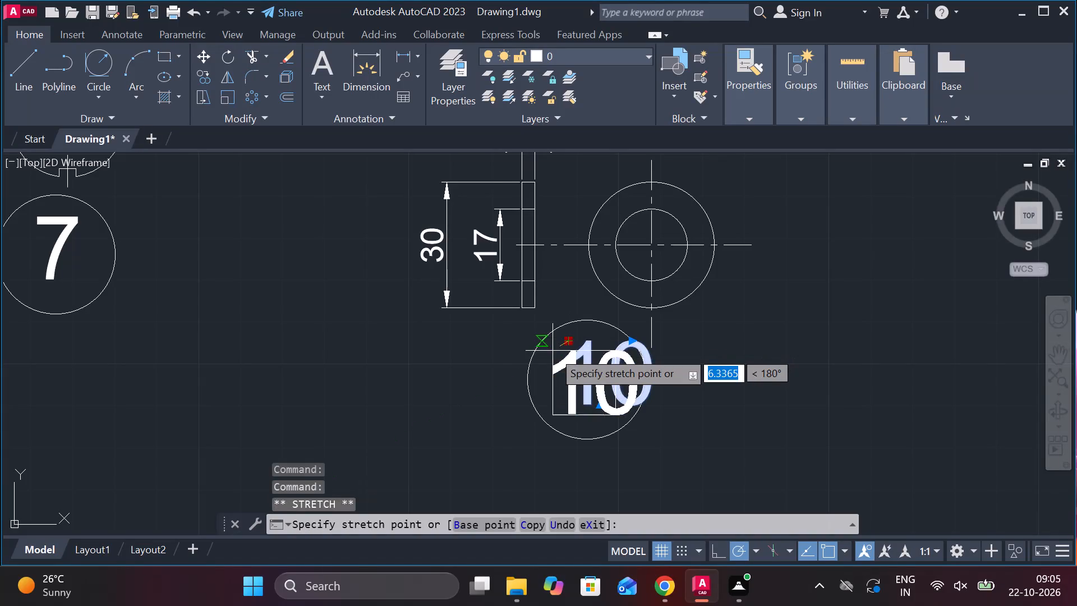
{"action": "left_click", "coordinate": [553, 351]}
{"action": "key", "text": "Escape"}
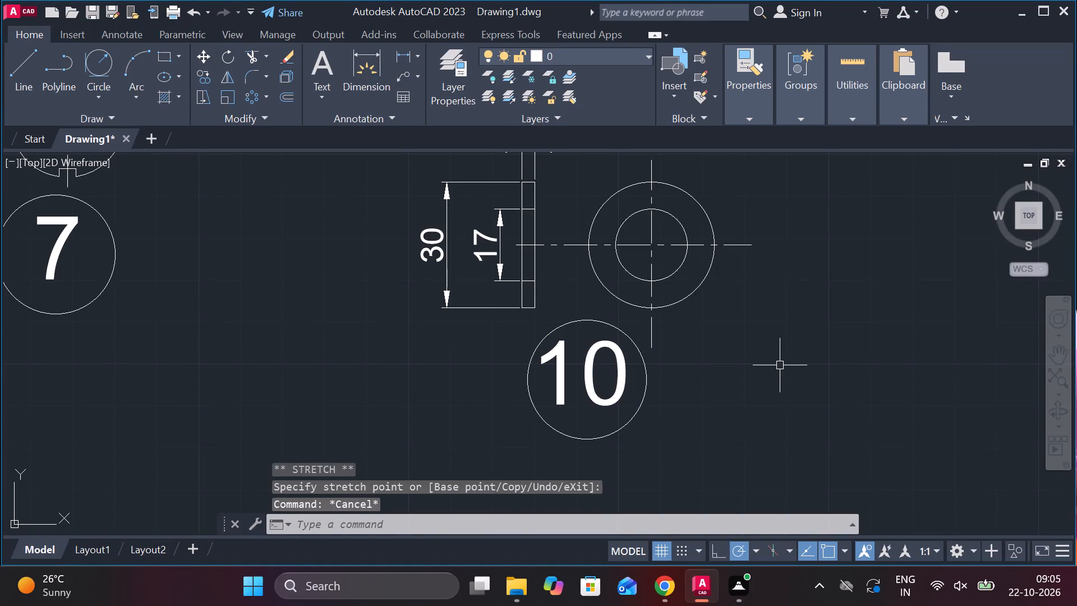
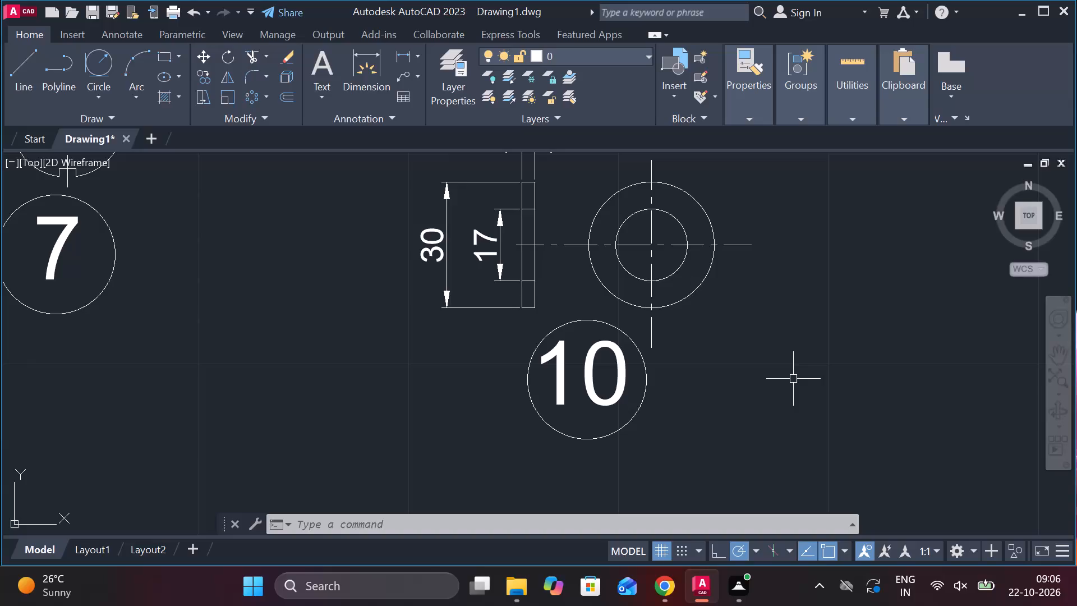
Draw an 18 by 3 horizontal rectangle from lines in the empty area beside part 10.
{"action": "scroll", "coordinate": [793, 379], "scroll_direction": "down", "scroll_amount": 2}
{"action": "middle_click_drag", "start_coordinate": [793, 379], "coordinate": [722, 410]}
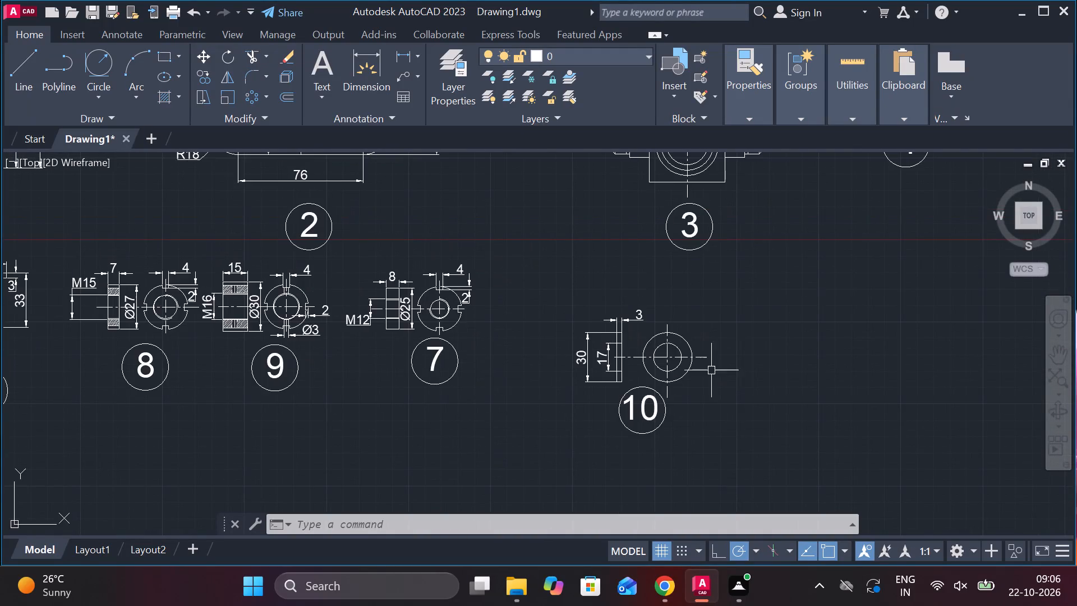
{"action": "scroll", "coordinate": [710, 366], "scroll_direction": "down", "scroll_amount": 1}
{"action": "middle_click_drag", "start_coordinate": [757, 352], "coordinate": [616, 359]}
{"action": "scroll", "coordinate": [602, 359], "scroll_direction": "up", "scroll_amount": 1}
{"action": "middle_click_drag", "start_coordinate": [671, 369], "coordinate": [576, 378]}
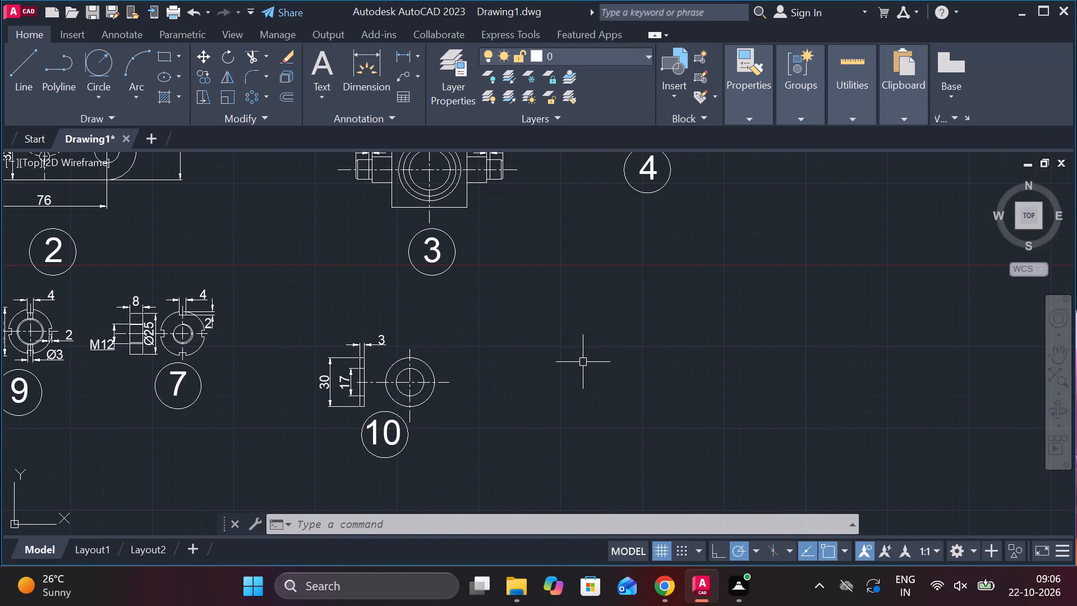
{"action": "scroll", "coordinate": [583, 357], "scroll_direction": "up", "scroll_amount": 2}
{"action": "key", "text": "Escape"}
{"action": "key", "text": "l"}
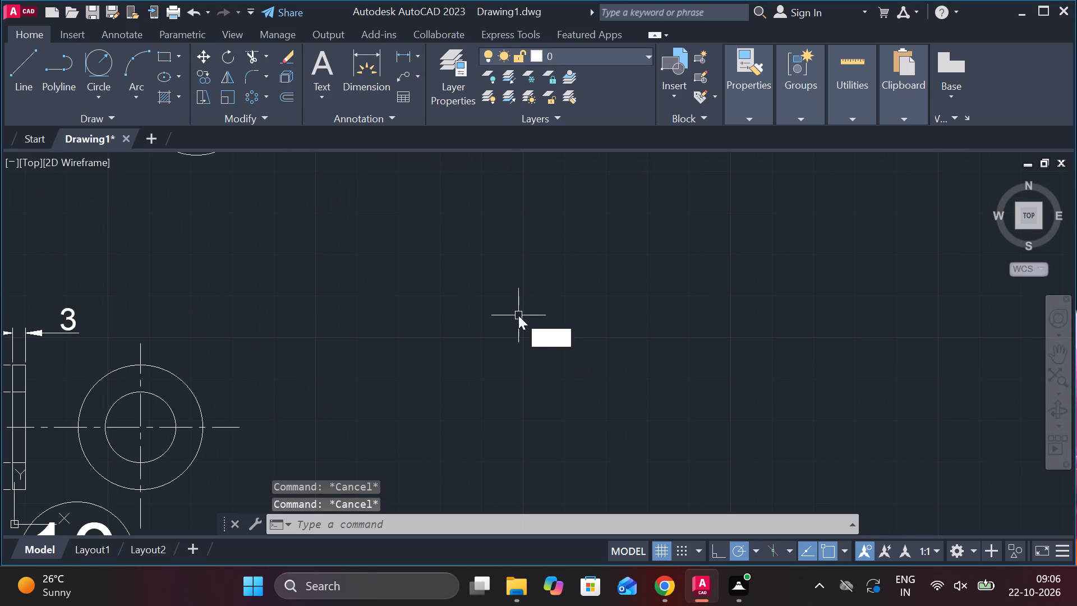
{"action": "key", "text": "Return"}
{"action": "left_click", "coordinate": [478, 299]}
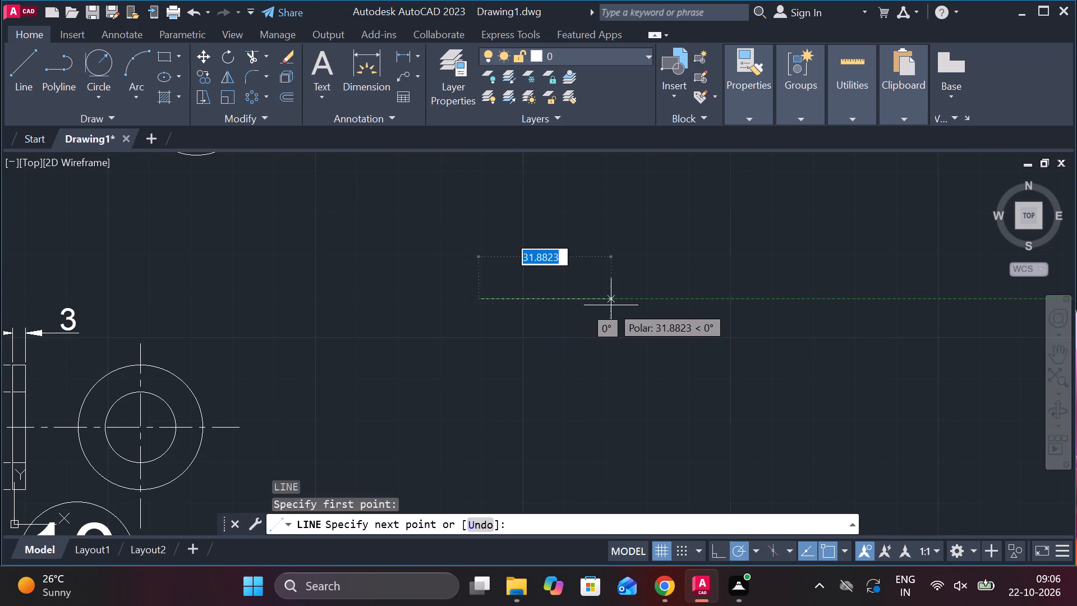
{"action": "type", "text": "18"}
{"action": "key", "text": "Return"}
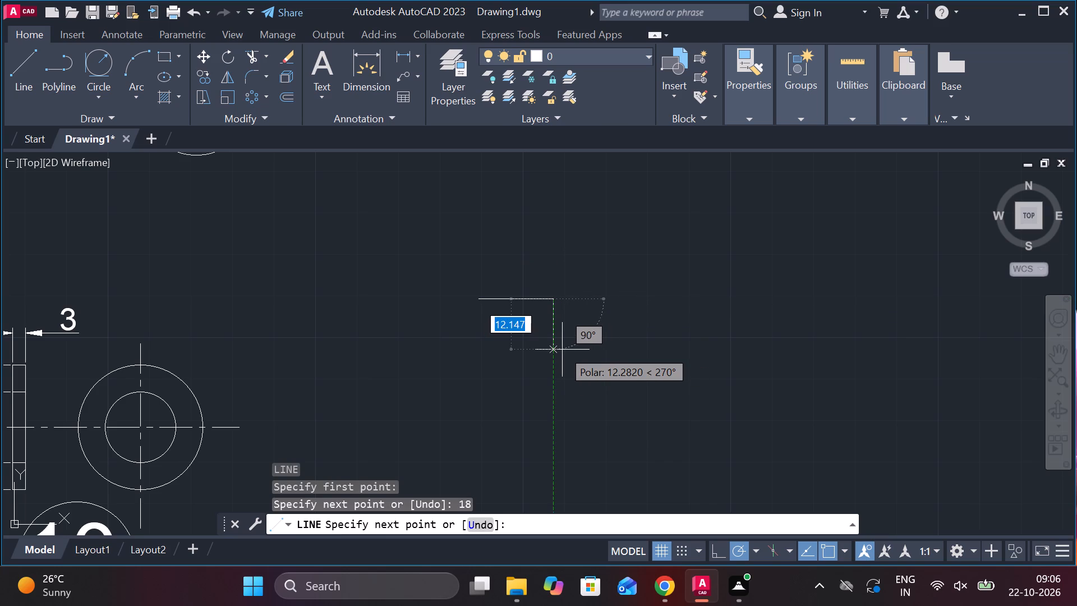
{"action": "type", "text": "3"}
{"action": "key", "text": "space"}
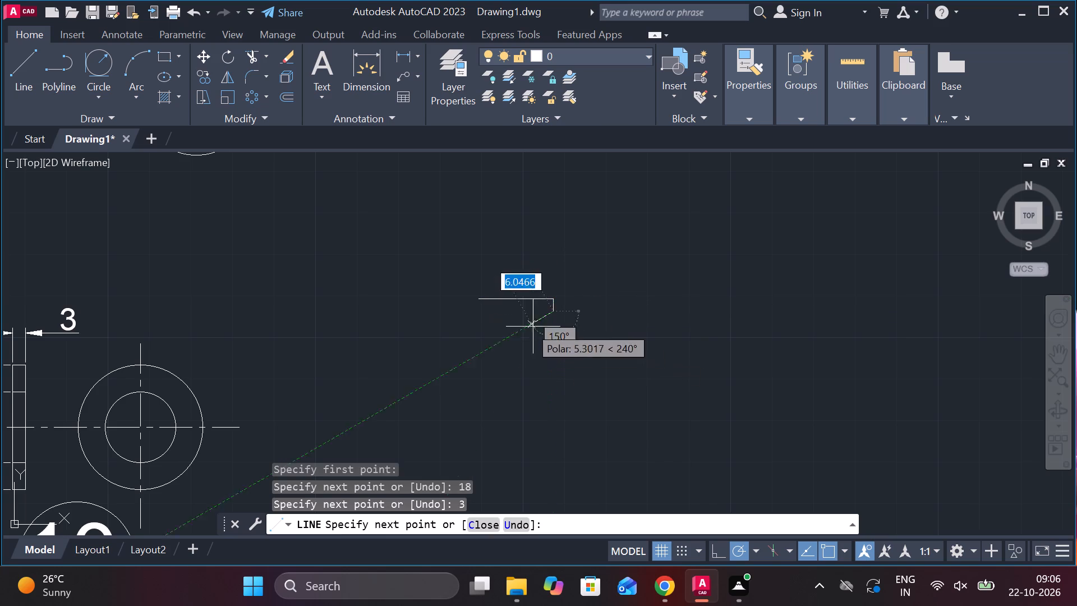
{"action": "type", "text": "18"}
{"action": "key", "text": "Return"}
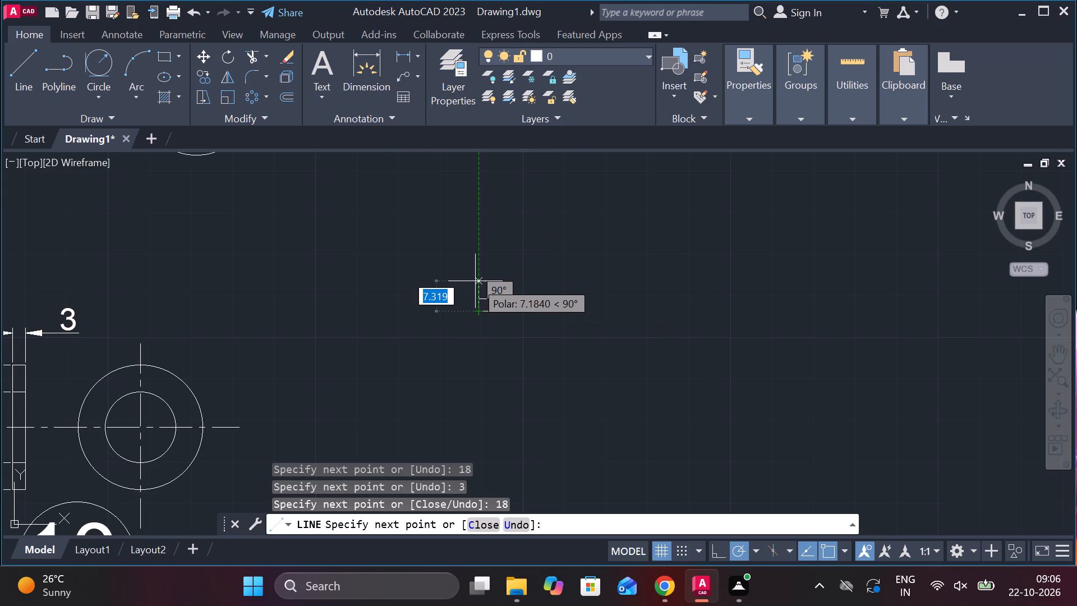
{"action": "scroll", "coordinate": [475, 281], "scroll_direction": "up", "scroll_amount": 3}
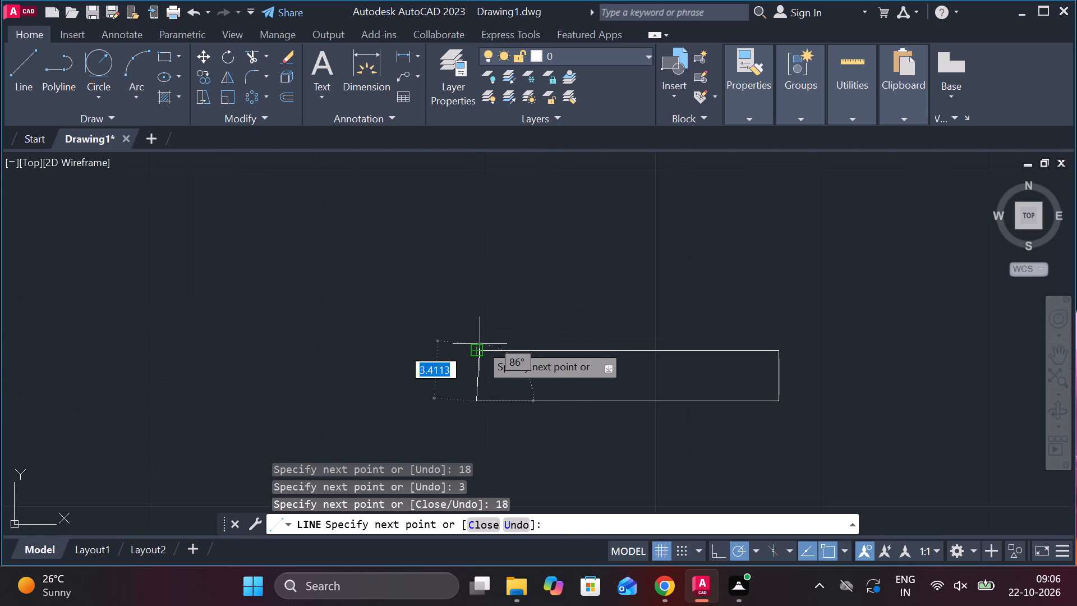
{"action": "left_click", "coordinate": [476, 346]}
{"action": "key", "text": "Escape"}
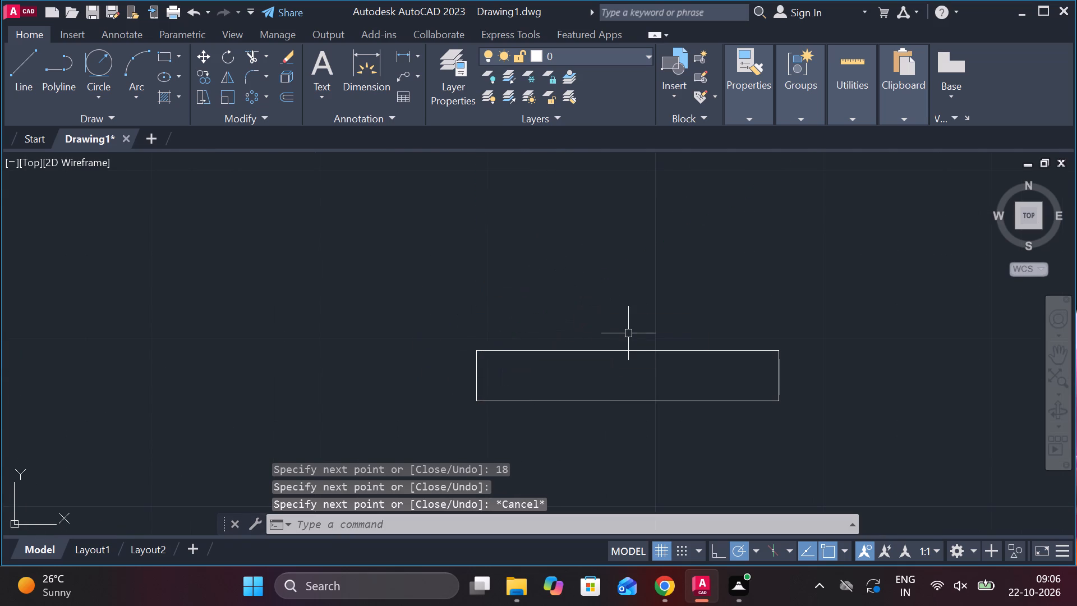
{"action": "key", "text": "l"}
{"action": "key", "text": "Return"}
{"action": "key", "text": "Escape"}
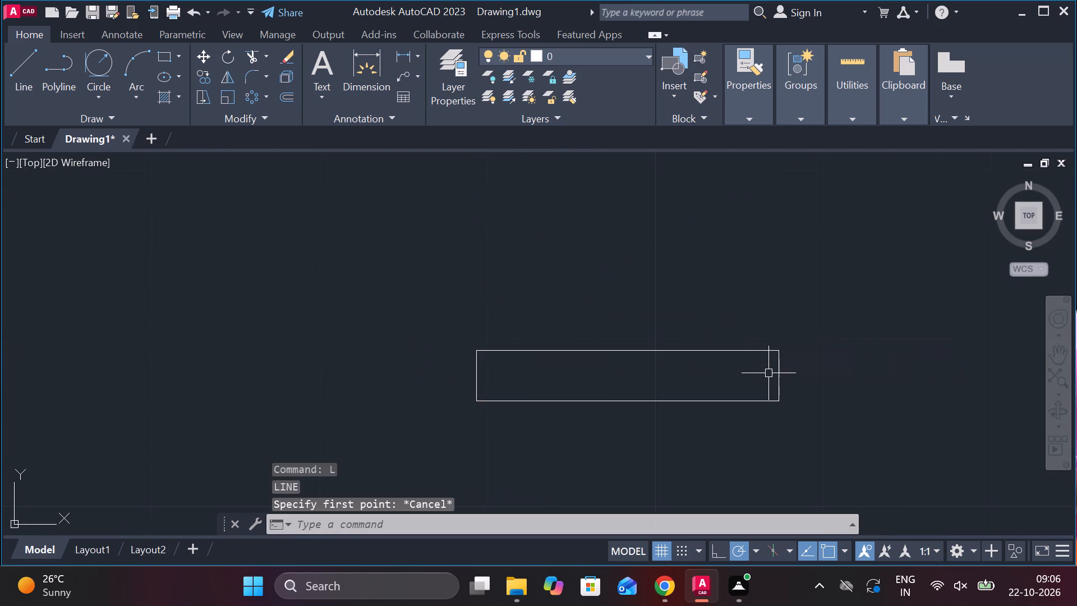
Offset both short vertical edges of the rectangle inward by 3.
{"action": "left_click", "coordinate": [780, 364]}
{"action": "key", "text": "o"}
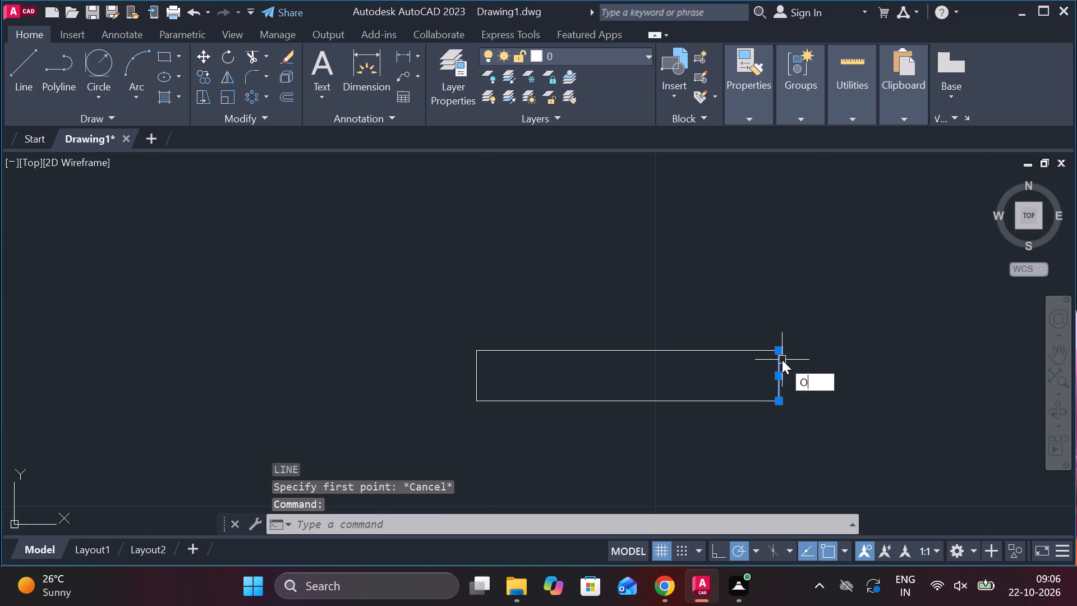
{"action": "key", "text": "Return"}
{"action": "key", "text": "Return"}
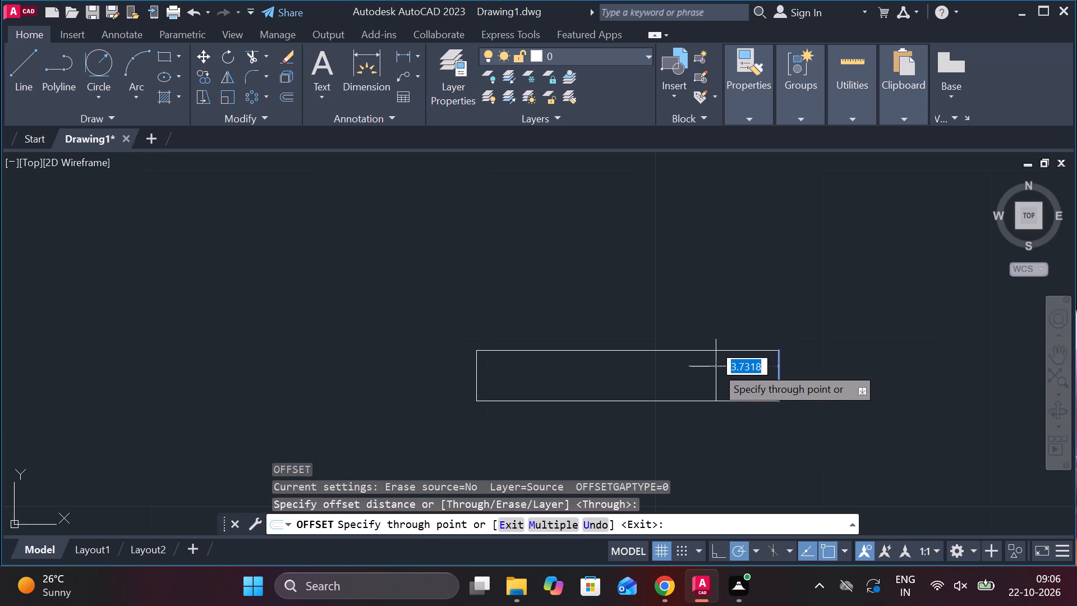
{"action": "key", "text": "3"}
{"action": "key", "text": "Return"}
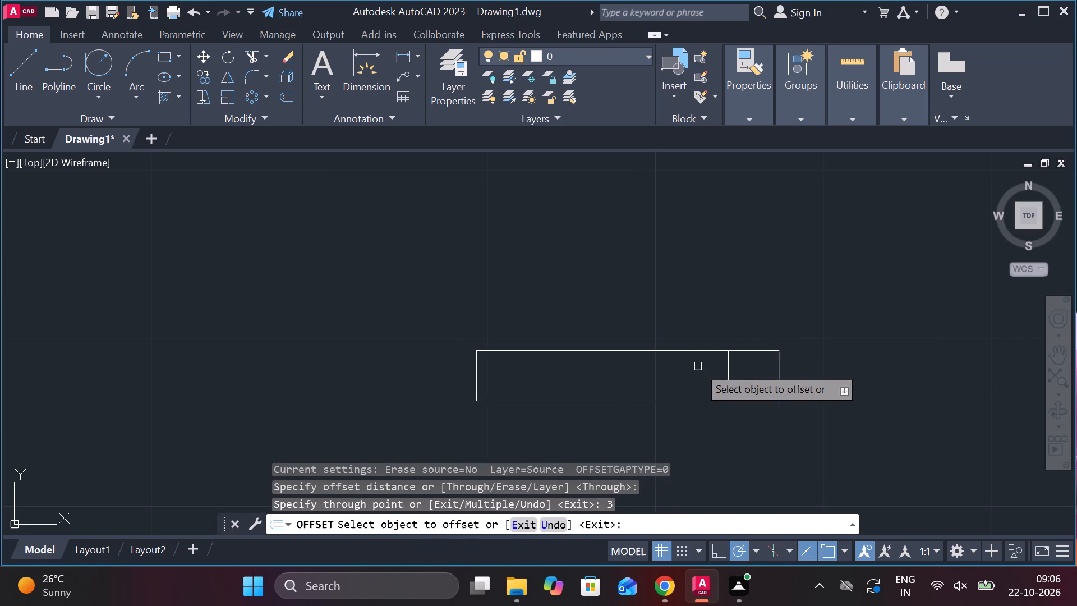
{"action": "left_click", "coordinate": [477, 380]}
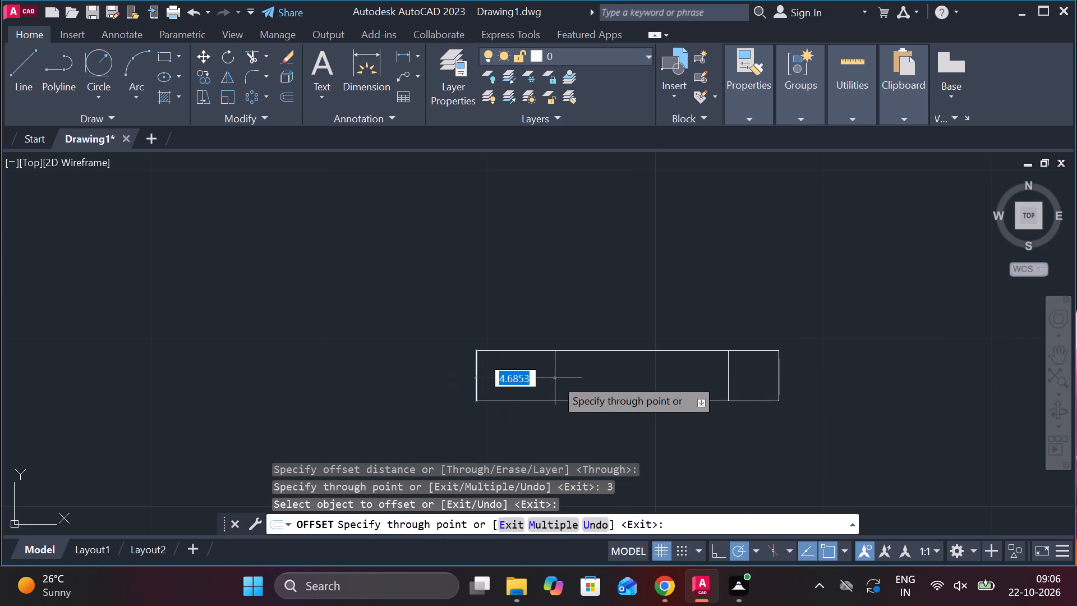
{"action": "type", "text": "3"}
{"action": "key", "text": "space"}
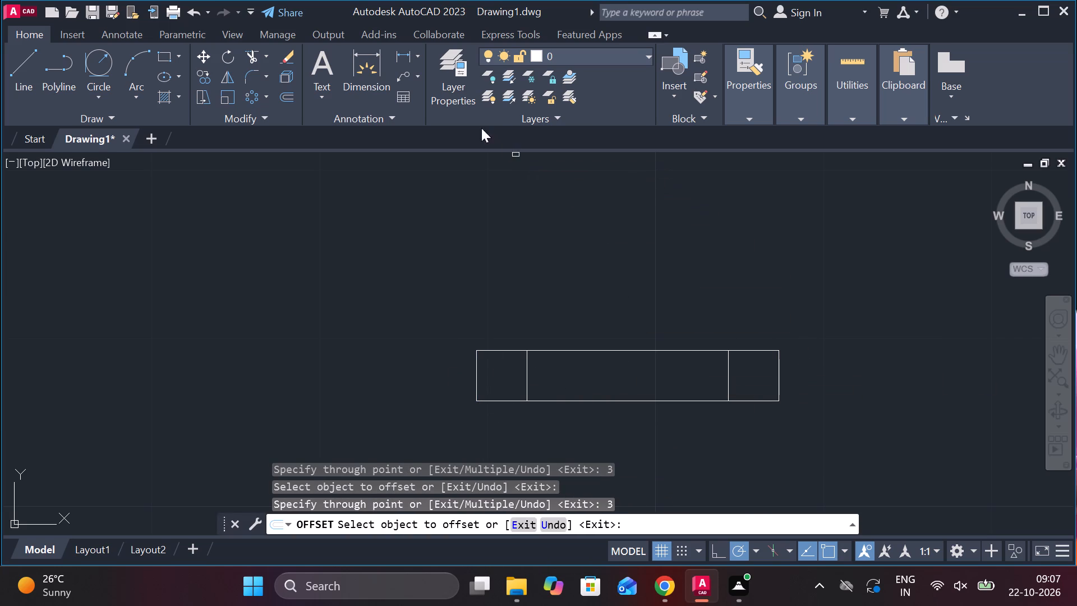
Measure the spacing between the two inner vertical lines with a linear dimension.
{"action": "left_click", "coordinate": [399, 52]}
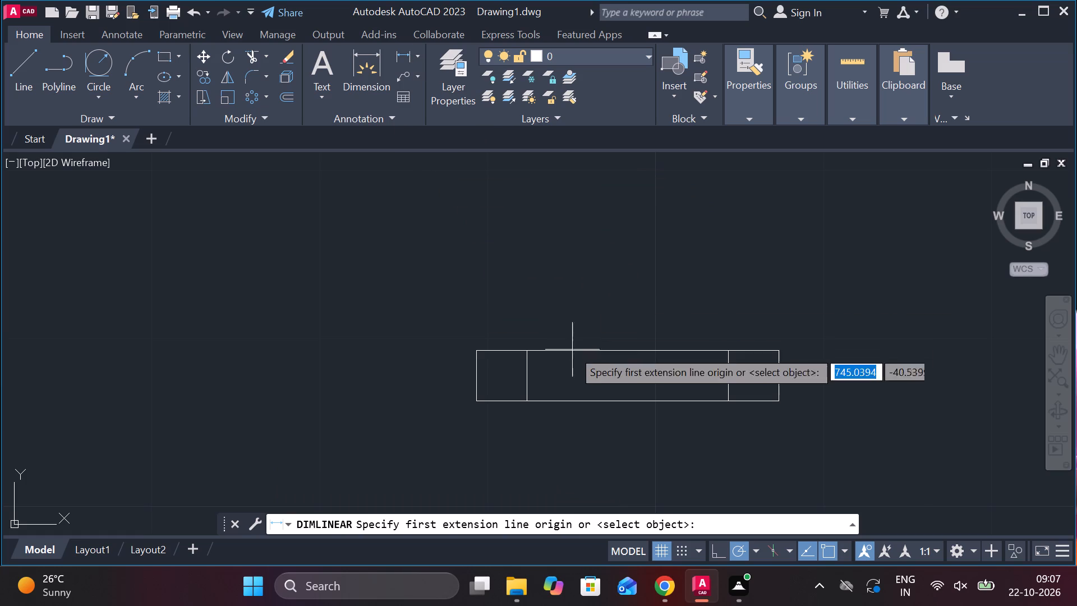
{"action": "left_click", "coordinate": [529, 355]}
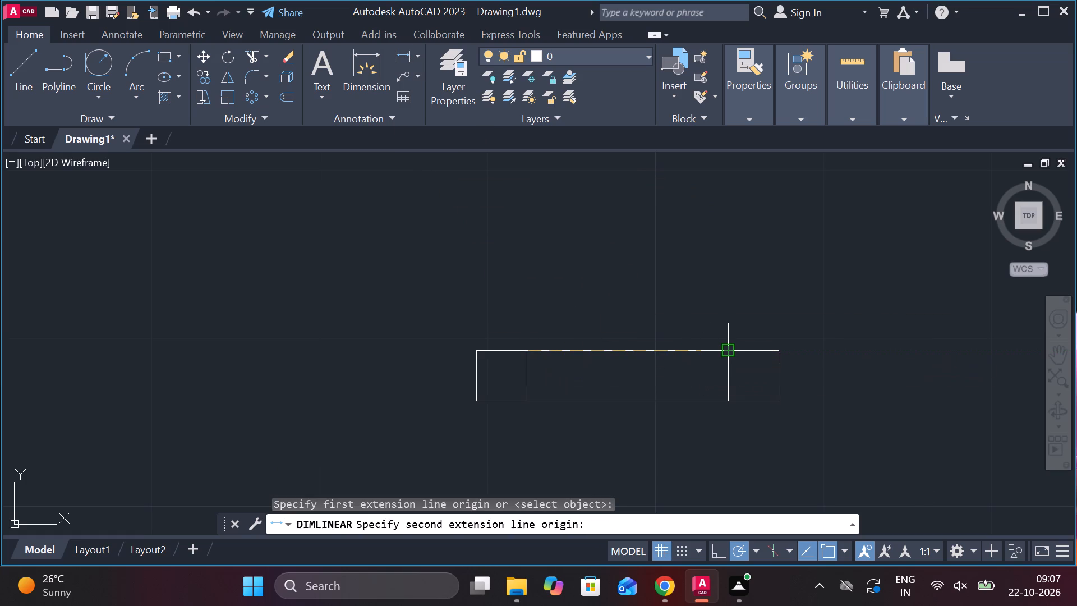
{"action": "left_click", "coordinate": [726, 351]}
{"action": "key", "text": "Escape"}
Offset the two inner vertical lines a further 3 towards the middle of the rectangle.
{"action": "scroll", "coordinate": [805, 408], "scroll_direction": "down", "scroll_amount": 1}
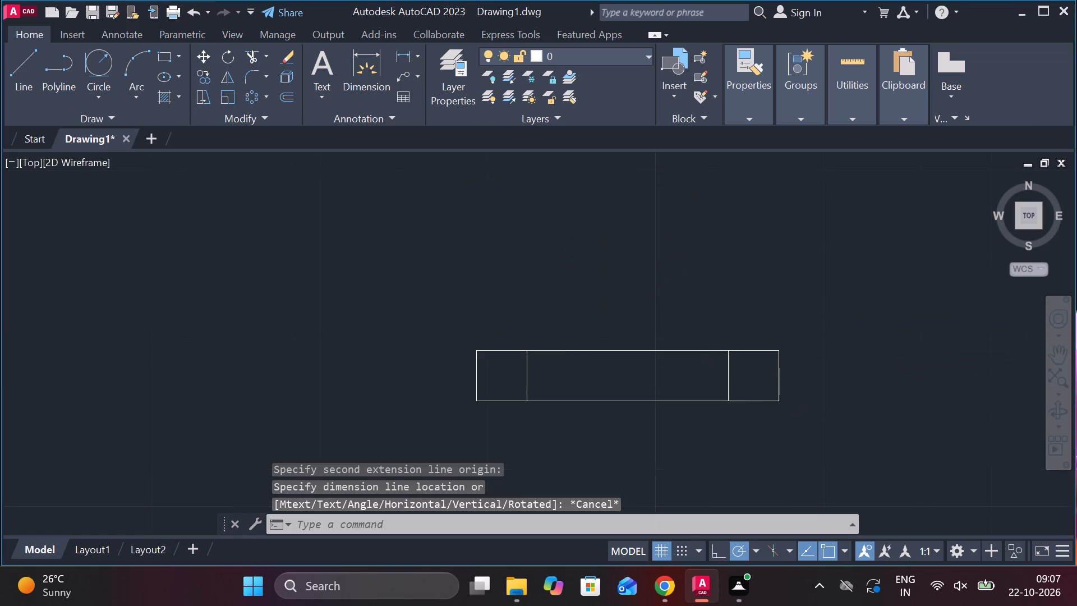
{"action": "middle_click_drag", "start_coordinate": [795, 400], "coordinate": [632, 411]}
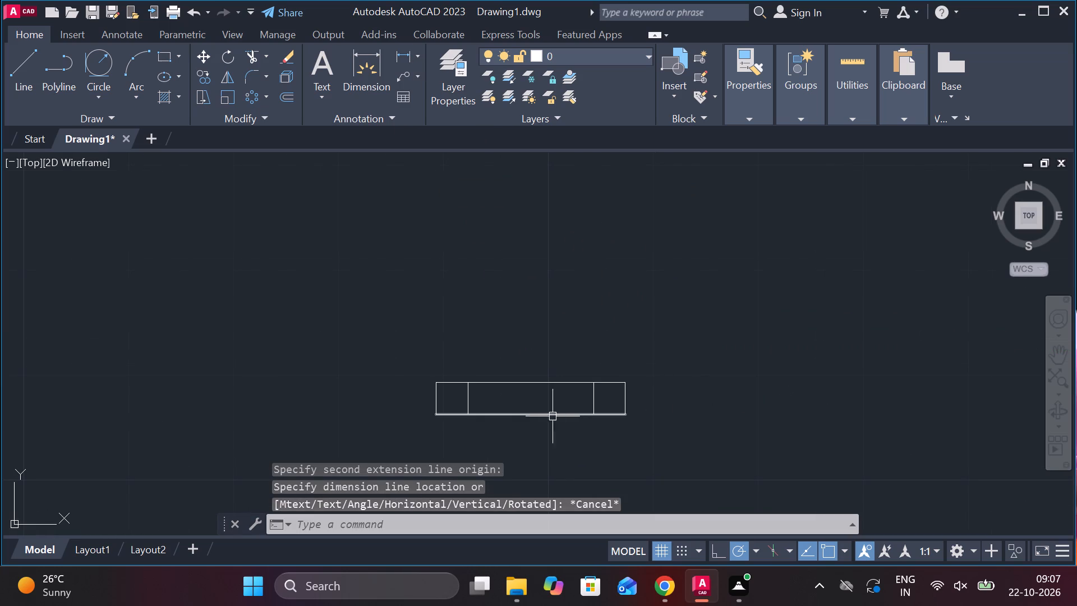
{"action": "left_click", "coordinate": [471, 397]}
{"action": "key", "text": "o"}
{"action": "key", "text": "Return"}
{"action": "key", "text": "Return"}
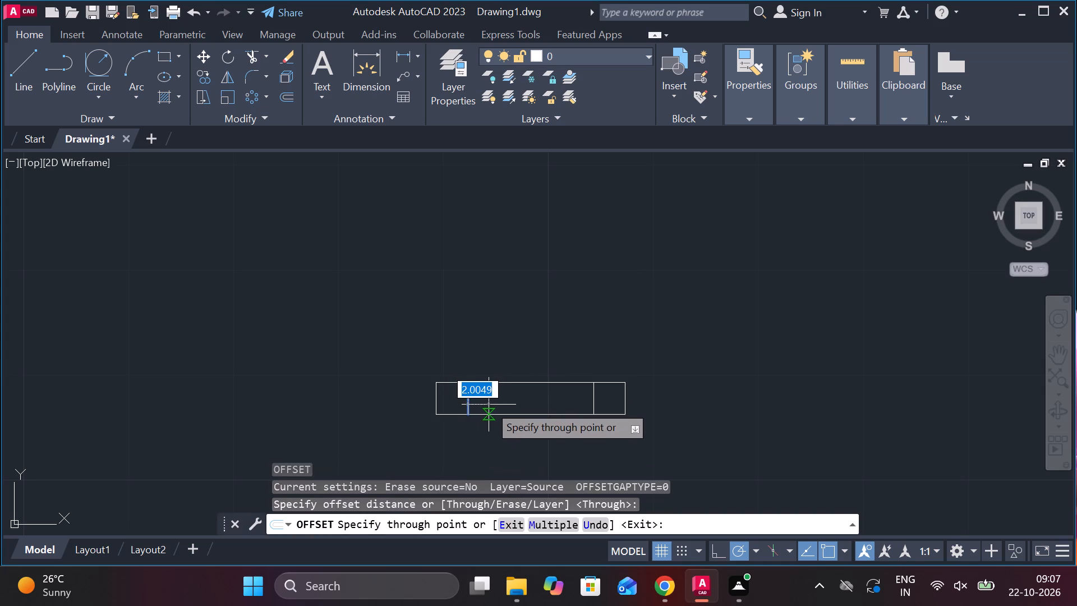
{"action": "key", "text": "3"}
{"action": "key", "text": "Return"}
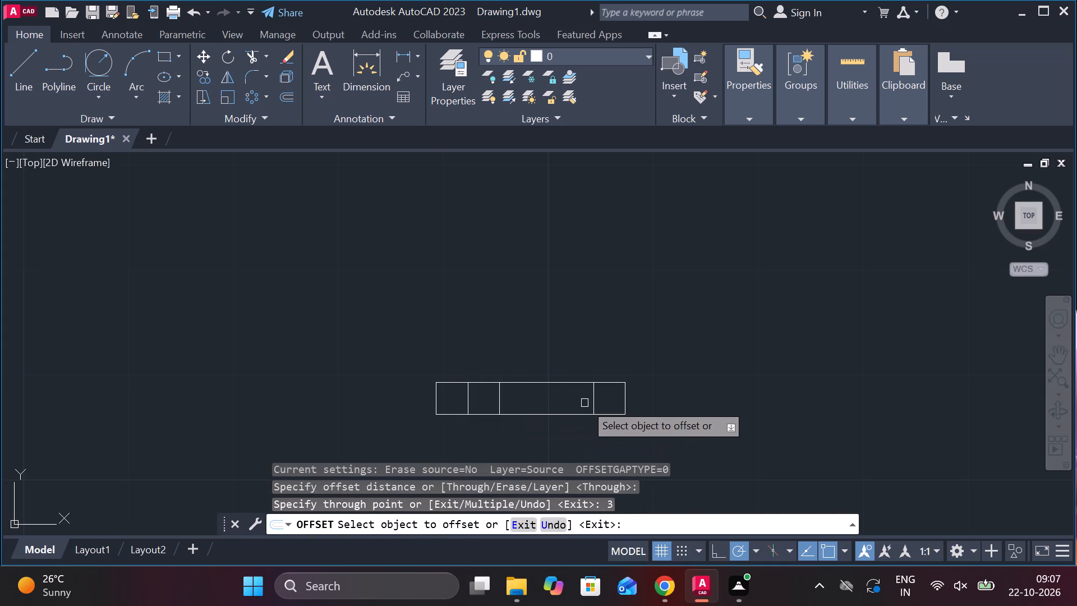
{"action": "left_click", "coordinate": [594, 394]}
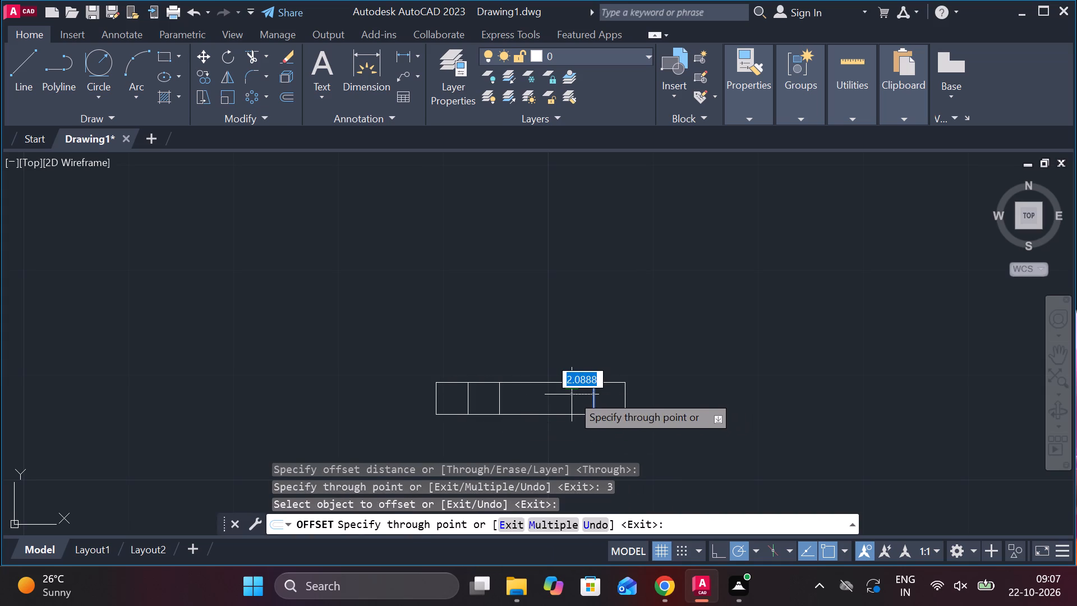
{"action": "key", "text": "3"}
{"action": "key", "text": "Return"}
{"action": "key", "text": "Escape"}
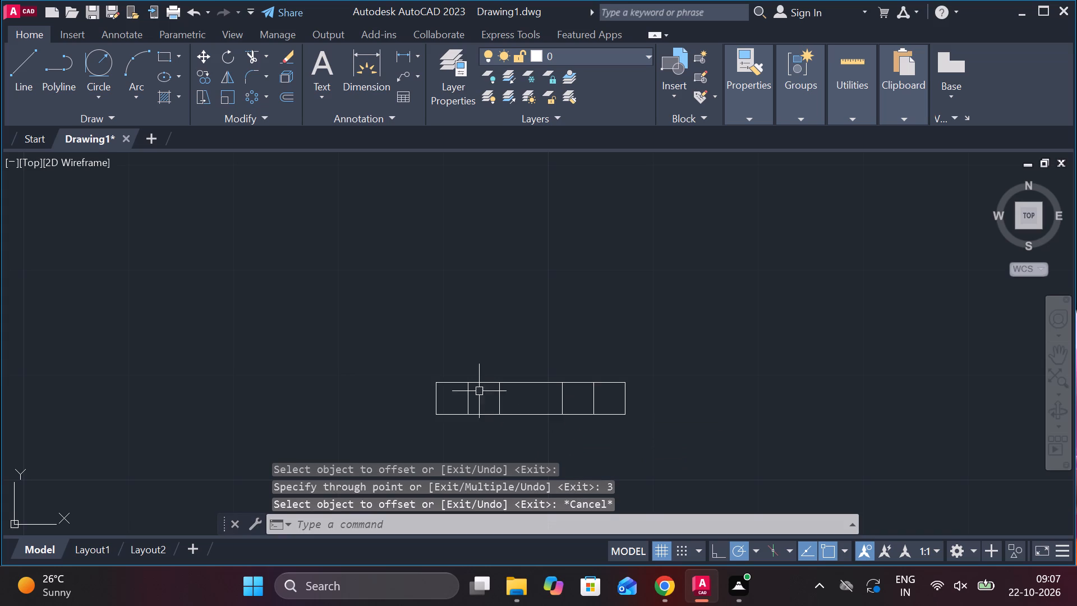
{"action": "left_click", "coordinate": [472, 396]}
{"action": "key", "text": "Escape"}
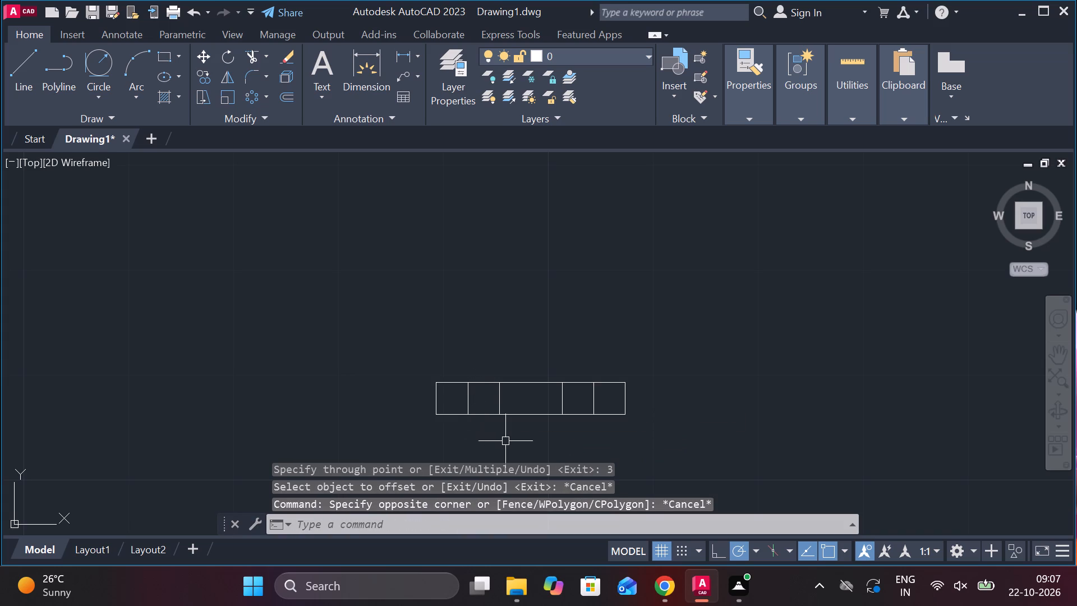
Trim away the outermost section at each end of the rectangle, including its end lines.
{"action": "type", "text": "TR"}
{"action": "key", "text": "space"}
{"action": "left_click_drag", "start_coordinate": [472, 349], "coordinate": [471, 382]}
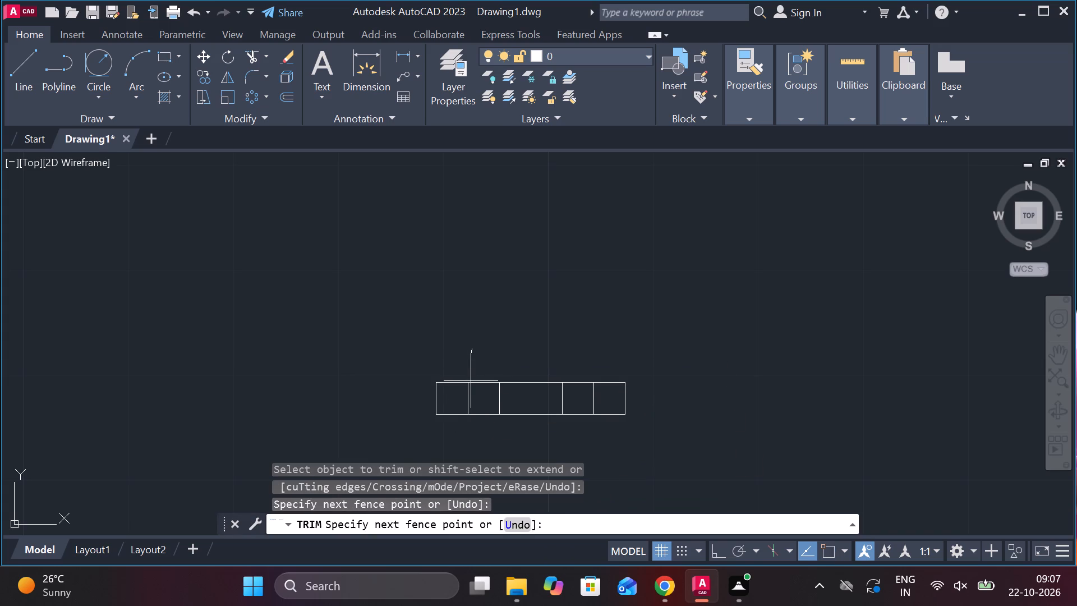
{"action": "left_click_drag", "start_coordinate": [471, 382], "coordinate": [471, 364]}
{"action": "left_click_drag", "start_coordinate": [489, 307], "coordinate": [489, 359]}
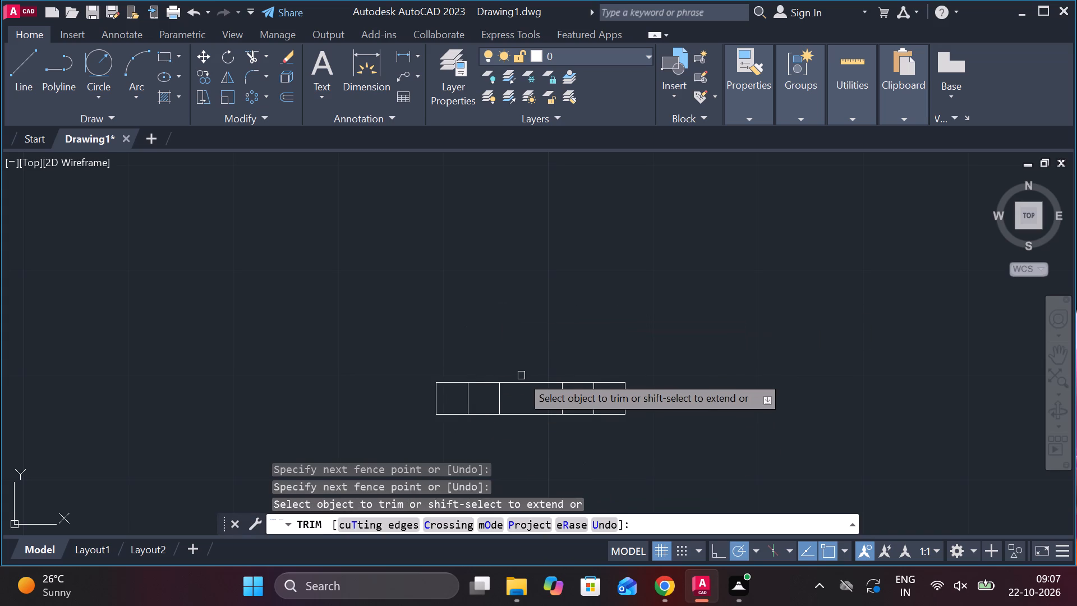
{"action": "left_click_drag", "start_coordinate": [472, 338], "coordinate": [461, 433]}
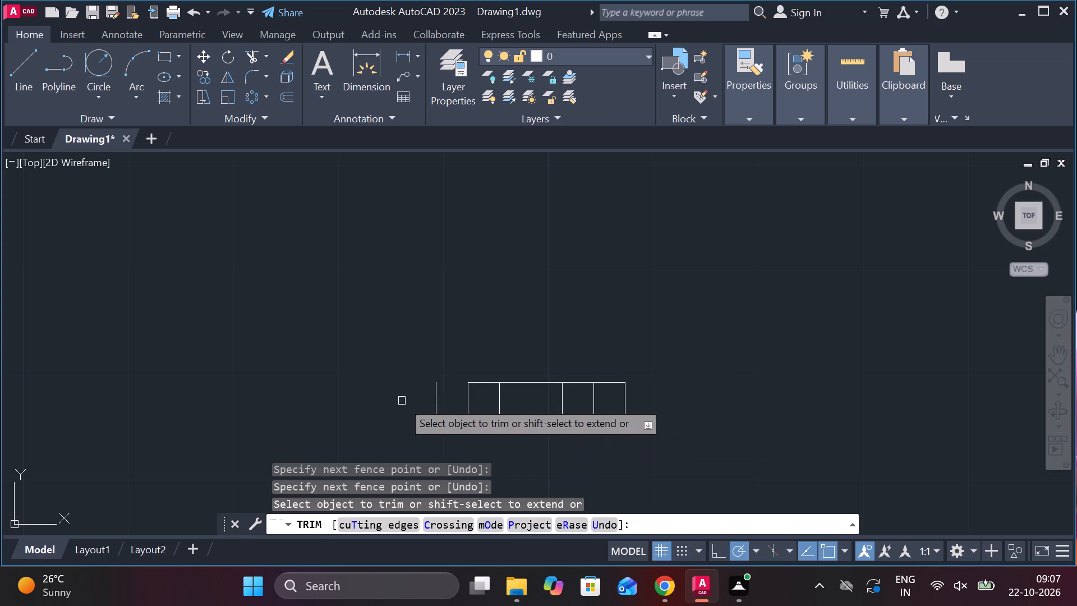
{"action": "left_click", "coordinate": [433, 396]}
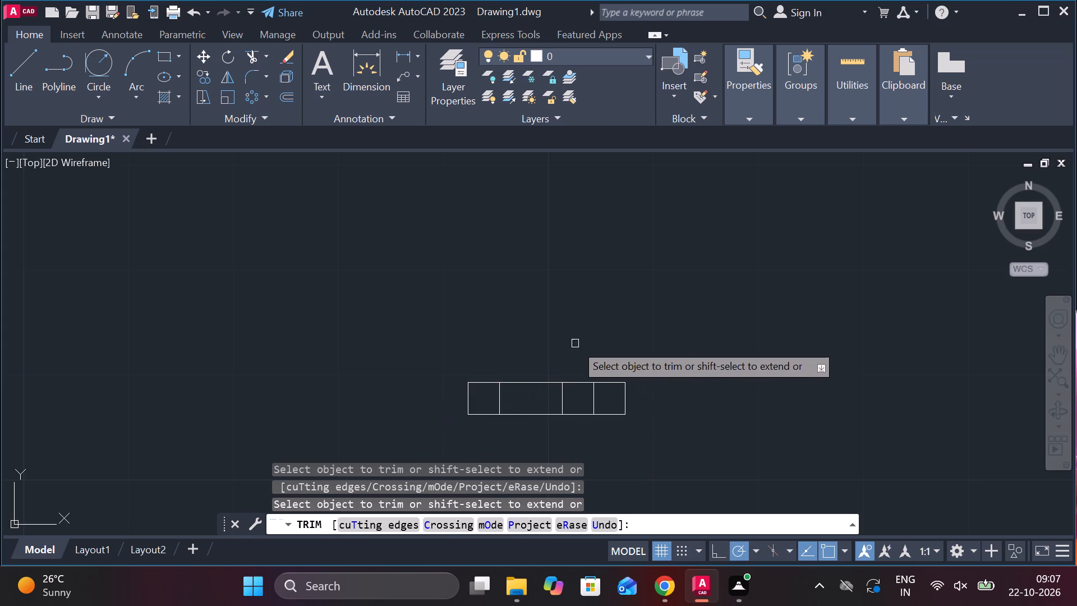
{"action": "left_click_drag", "start_coordinate": [593, 339], "coordinate": [622, 434]}
{"action": "left_click", "coordinate": [618, 405]}
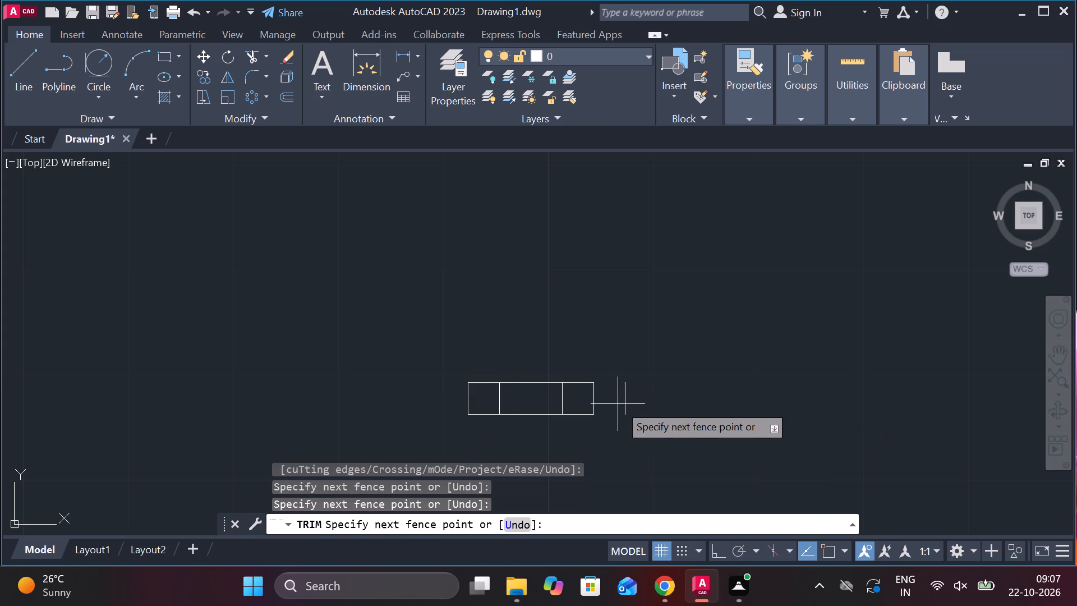
{"action": "left_click", "coordinate": [628, 404]}
{"action": "scroll", "coordinate": [619, 404], "scroll_direction": "up", "scroll_amount": 1}
{"action": "middle_click_drag", "start_coordinate": [618, 404], "coordinate": [616, 391]}
{"action": "key", "text": "Escape"}
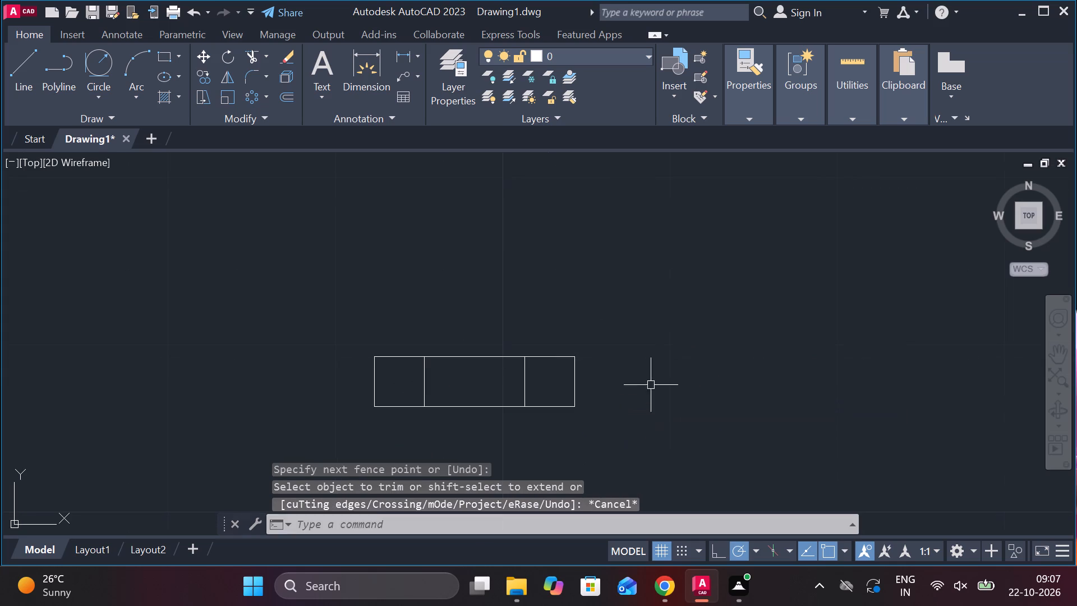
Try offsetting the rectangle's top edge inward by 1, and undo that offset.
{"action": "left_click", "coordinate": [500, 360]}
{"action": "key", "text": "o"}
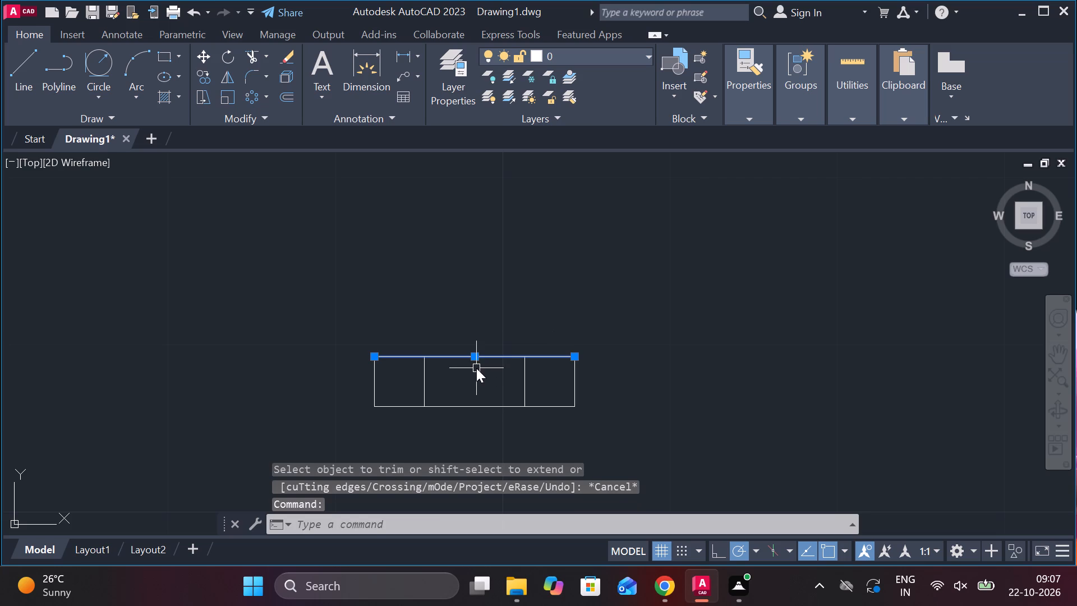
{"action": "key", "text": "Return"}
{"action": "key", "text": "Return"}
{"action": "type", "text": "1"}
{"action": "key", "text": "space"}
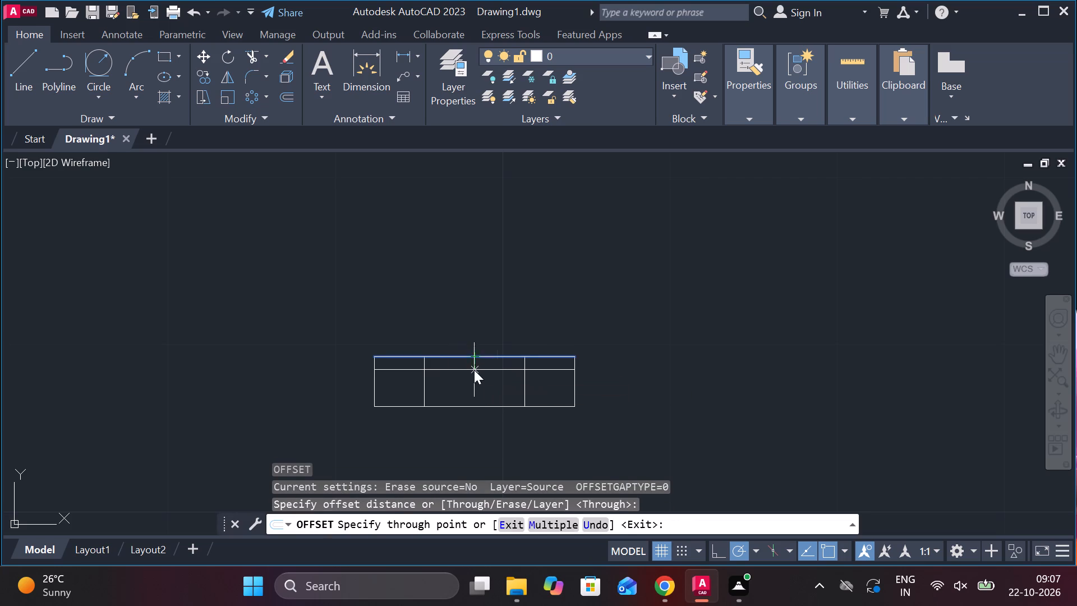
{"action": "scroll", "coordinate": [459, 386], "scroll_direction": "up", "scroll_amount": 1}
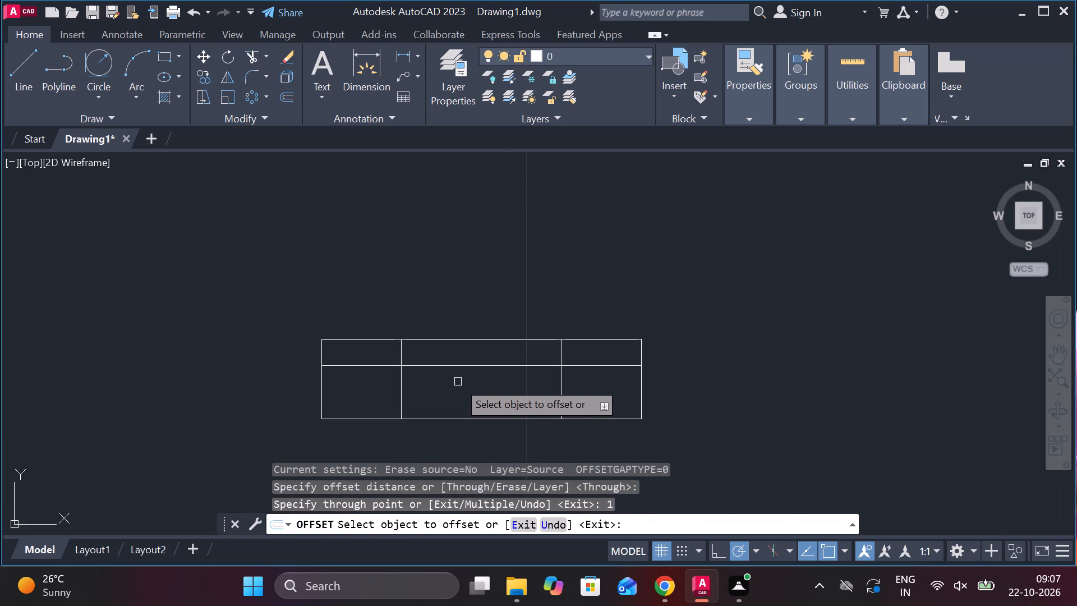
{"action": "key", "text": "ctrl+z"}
Offset the rectangle's top edge inward by 0.5.
{"action": "left_click", "coordinate": [463, 341]}
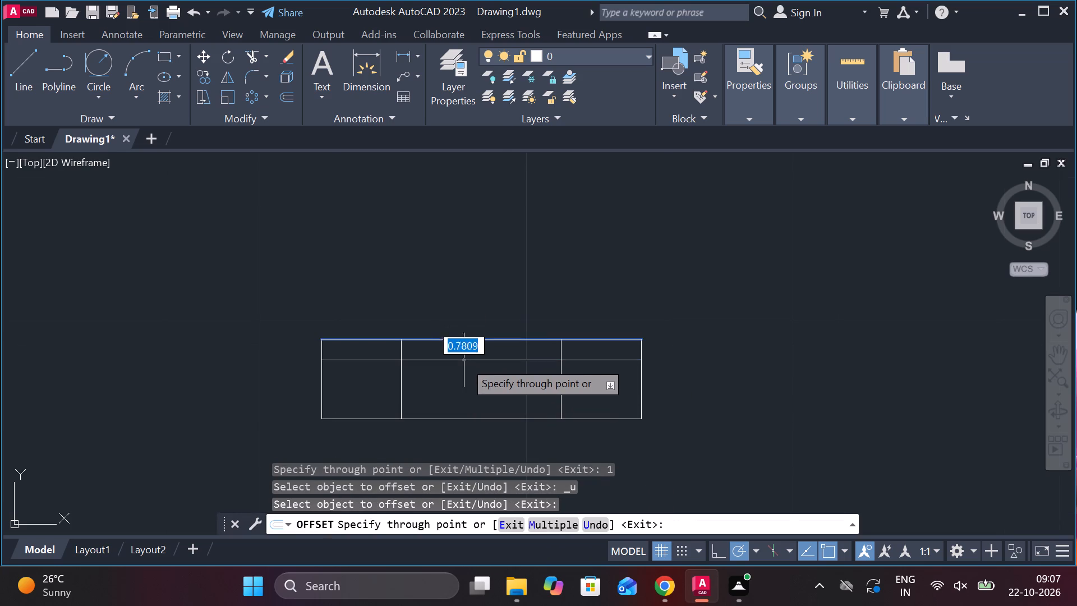
{"action": "type", "text": ".5"}
{"action": "key", "text": "Return"}
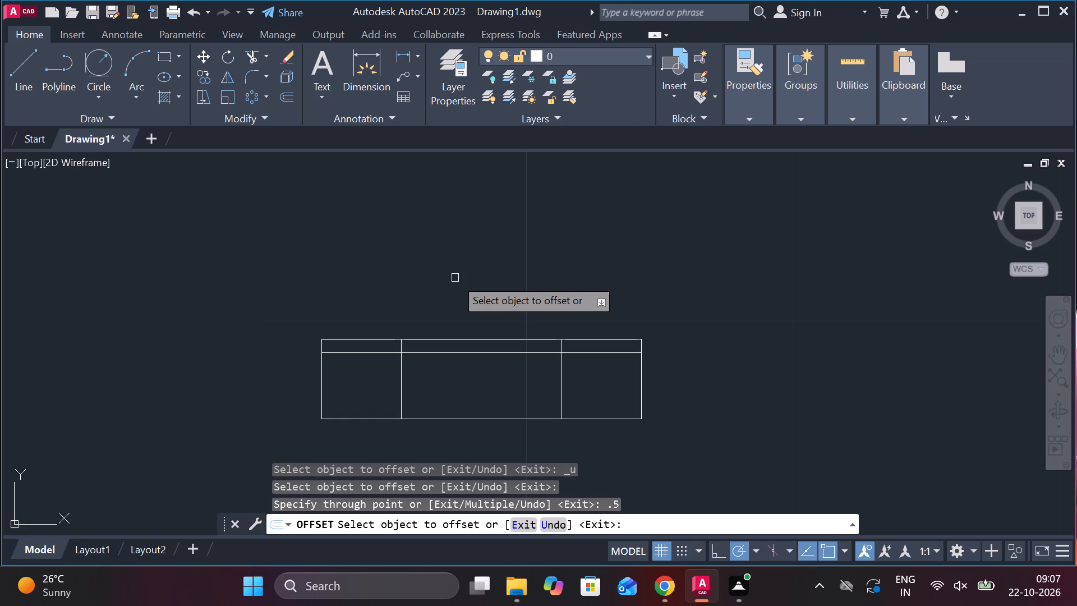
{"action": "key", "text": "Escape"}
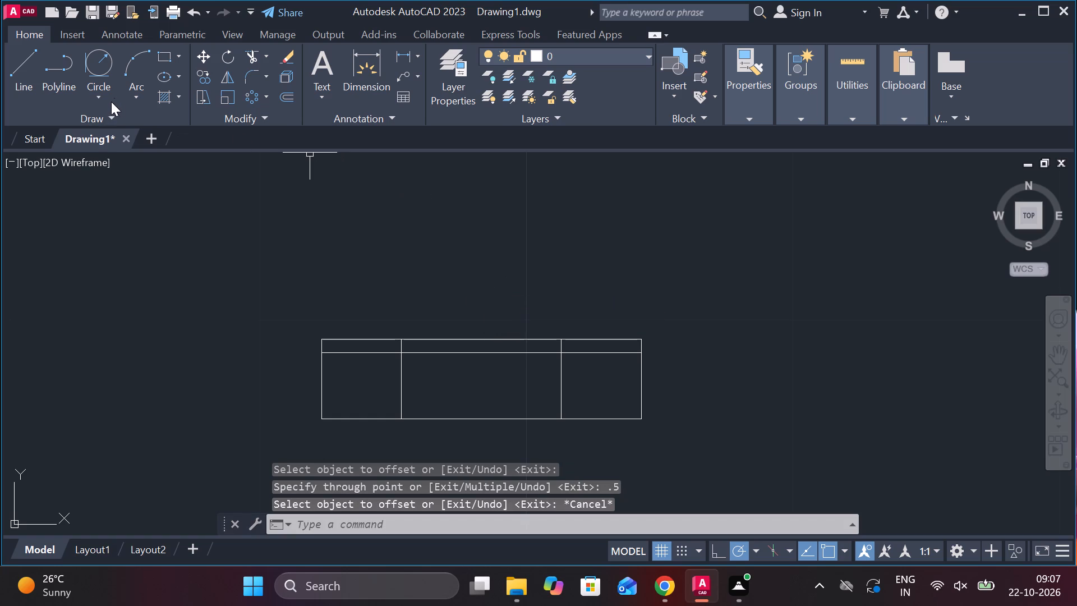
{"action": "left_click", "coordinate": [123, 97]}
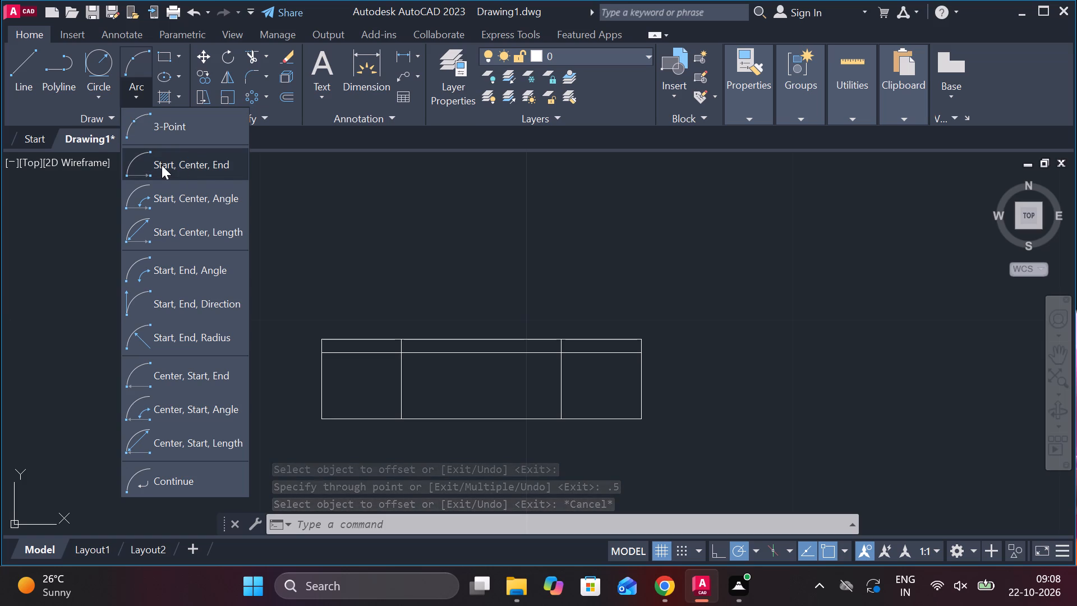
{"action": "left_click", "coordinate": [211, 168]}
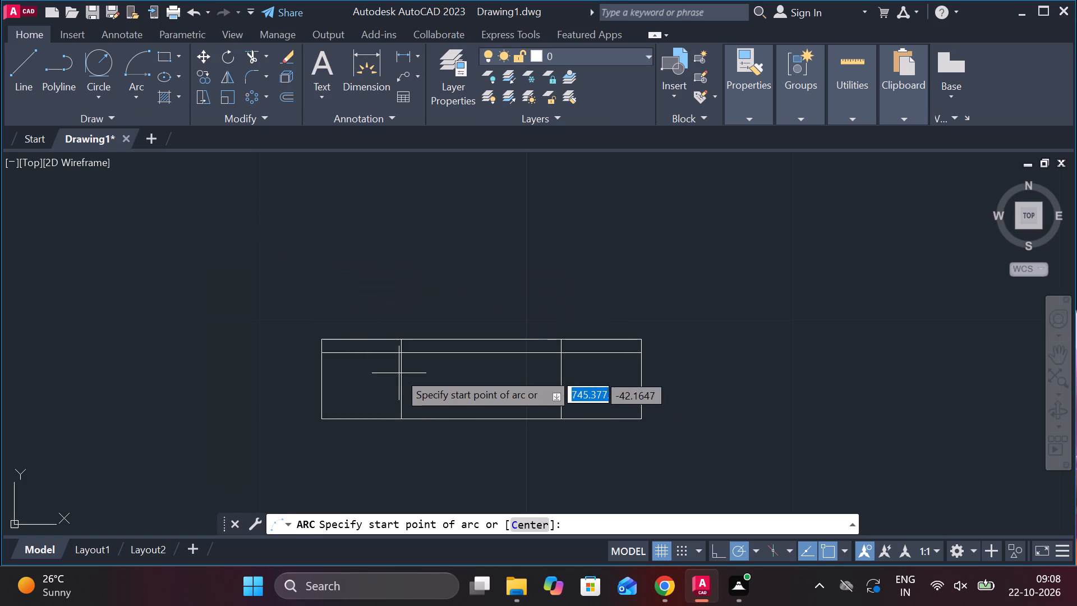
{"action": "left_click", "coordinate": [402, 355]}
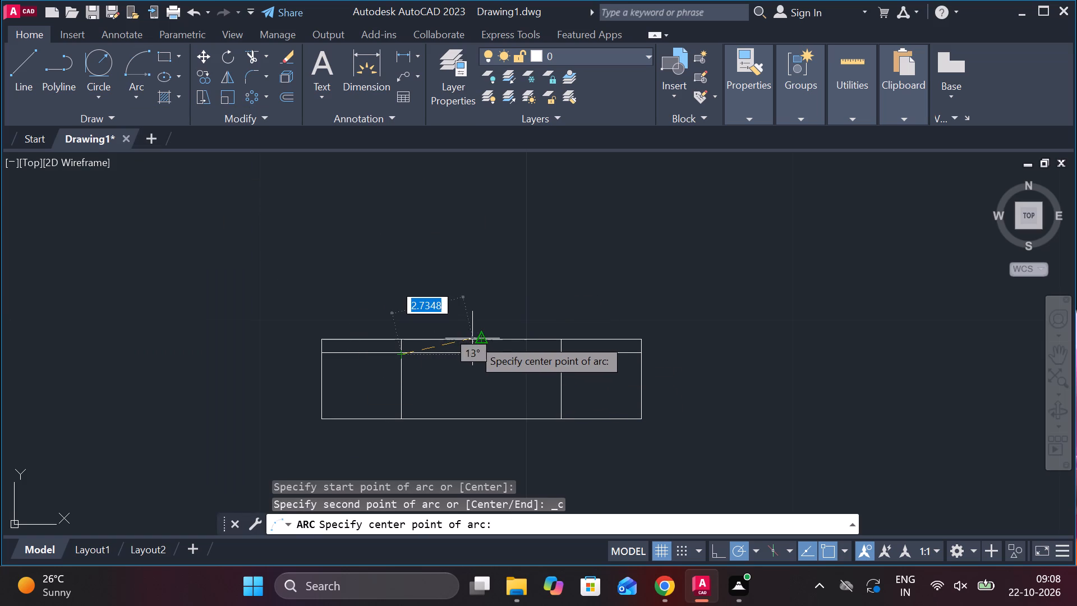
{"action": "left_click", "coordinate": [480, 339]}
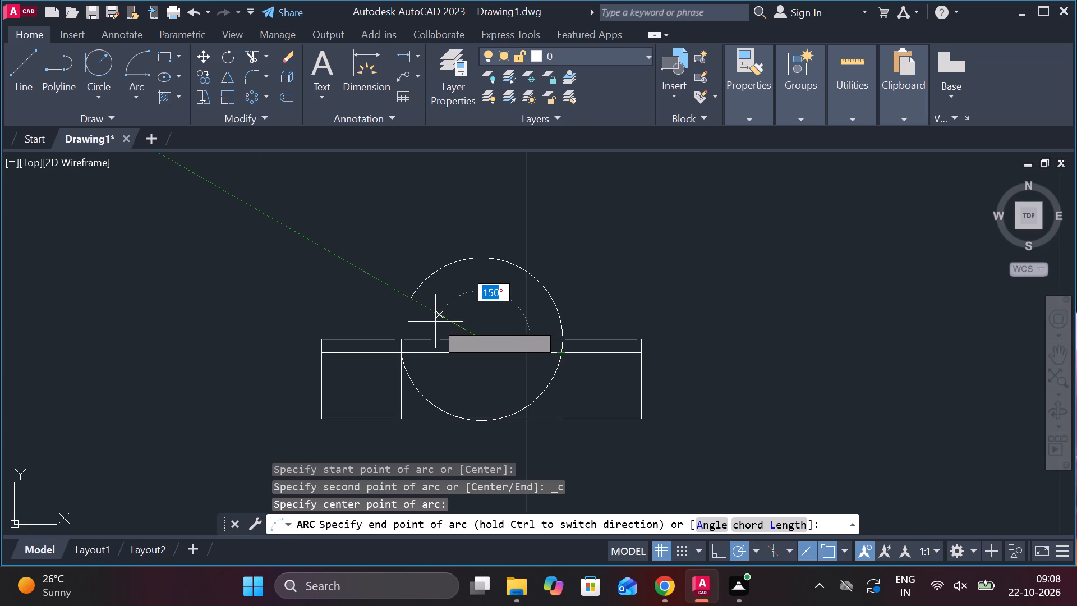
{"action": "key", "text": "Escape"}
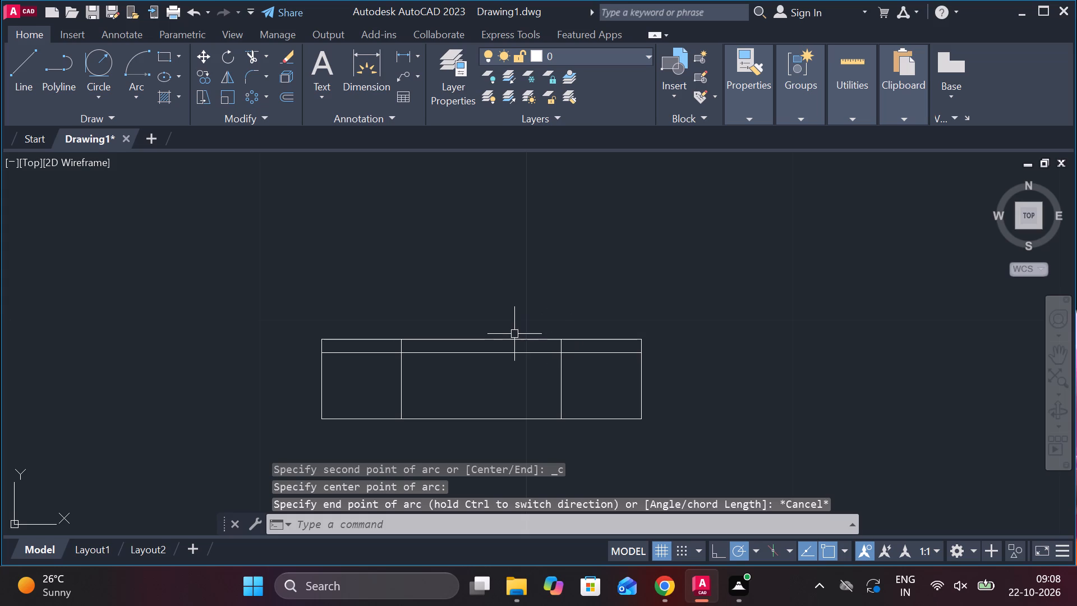
Draw three-point arcs in the middle and left sections, from the inner horizontal line up to the top edge and back.
{"action": "key", "text": "space"}
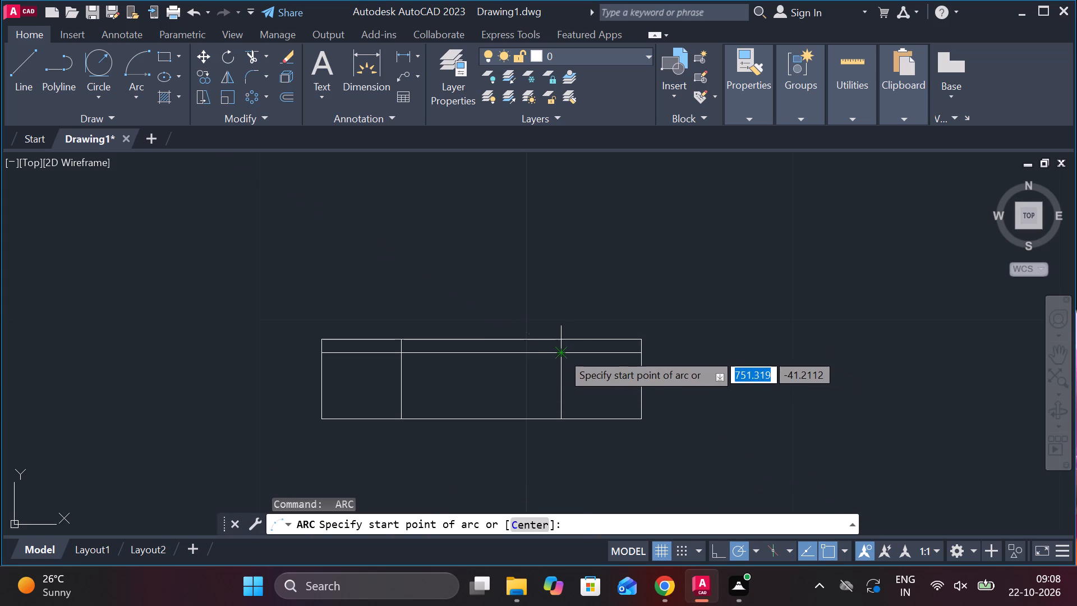
{"action": "left_click", "coordinate": [561, 352]}
{"action": "left_click", "coordinate": [482, 340]}
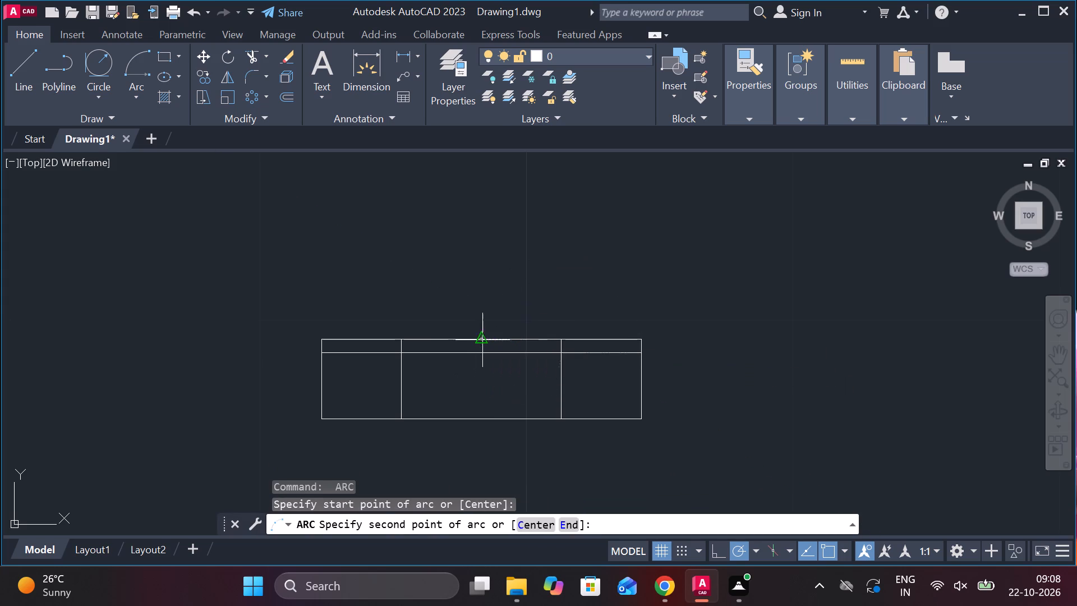
{"action": "left_click", "coordinate": [400, 352]}
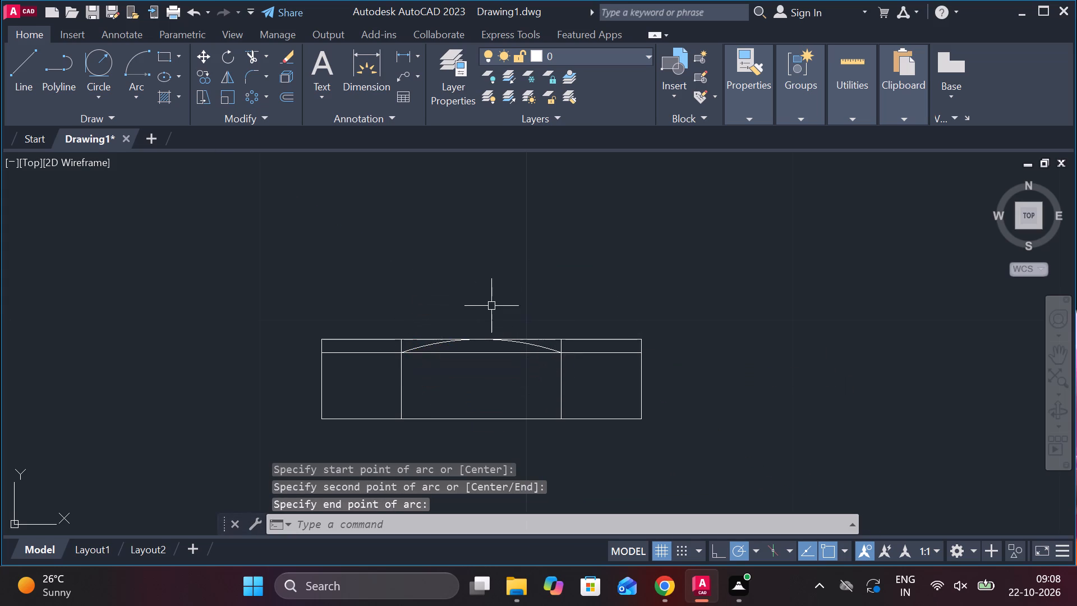
{"action": "key", "text": "space"}
{"action": "left_click", "coordinate": [402, 356]}
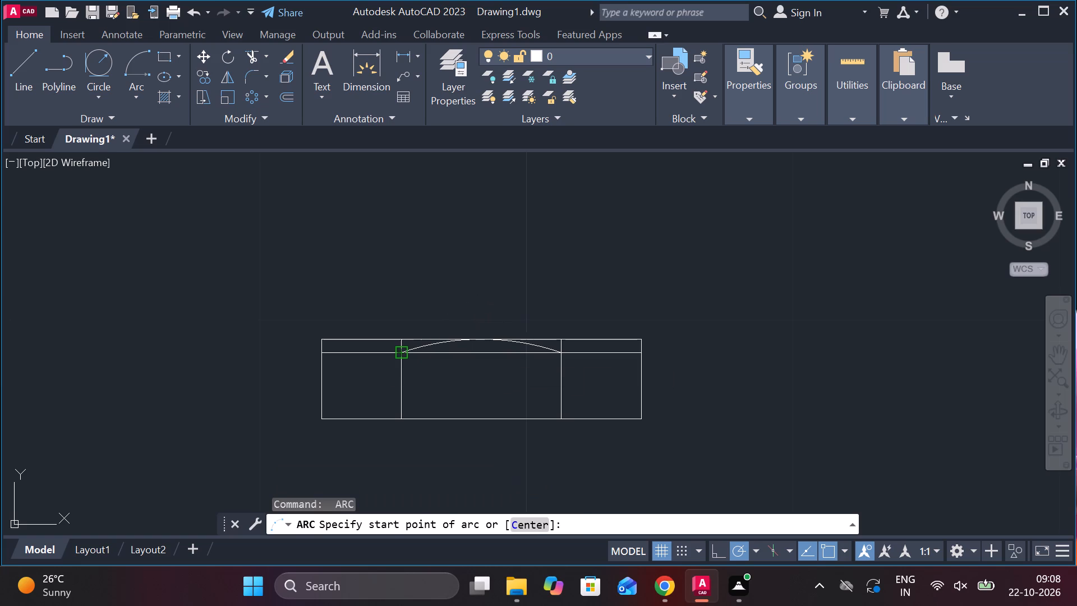
{"action": "left_click", "coordinate": [366, 338]}
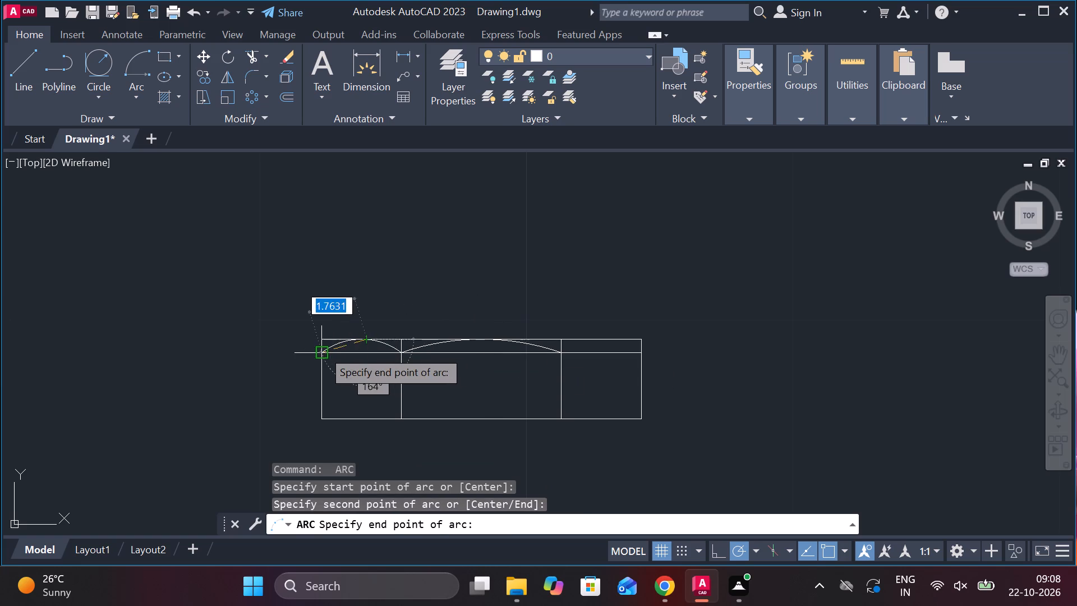
{"action": "left_click", "coordinate": [322, 350]}
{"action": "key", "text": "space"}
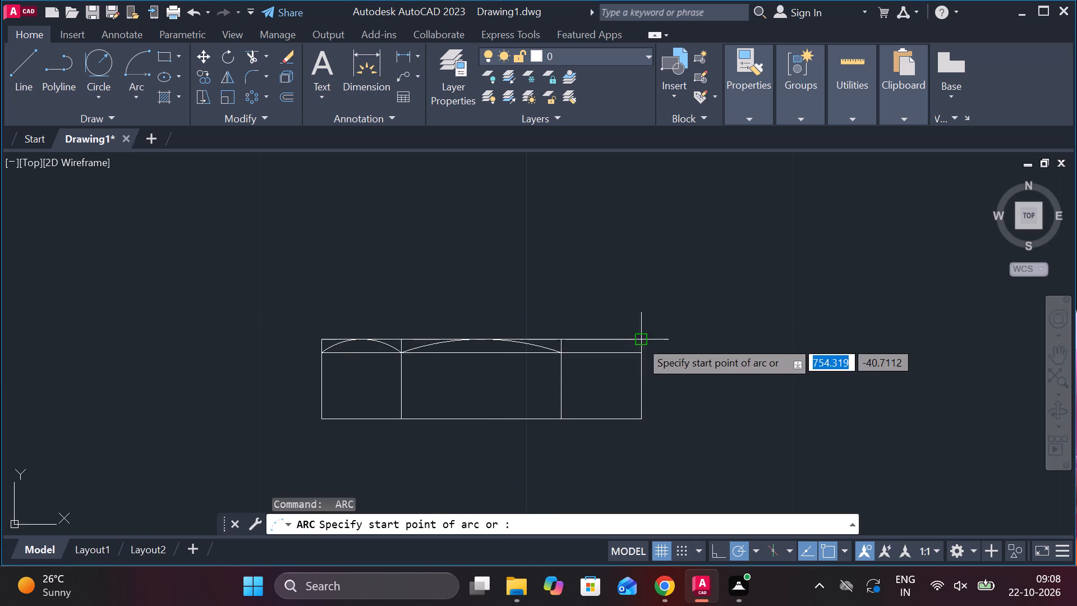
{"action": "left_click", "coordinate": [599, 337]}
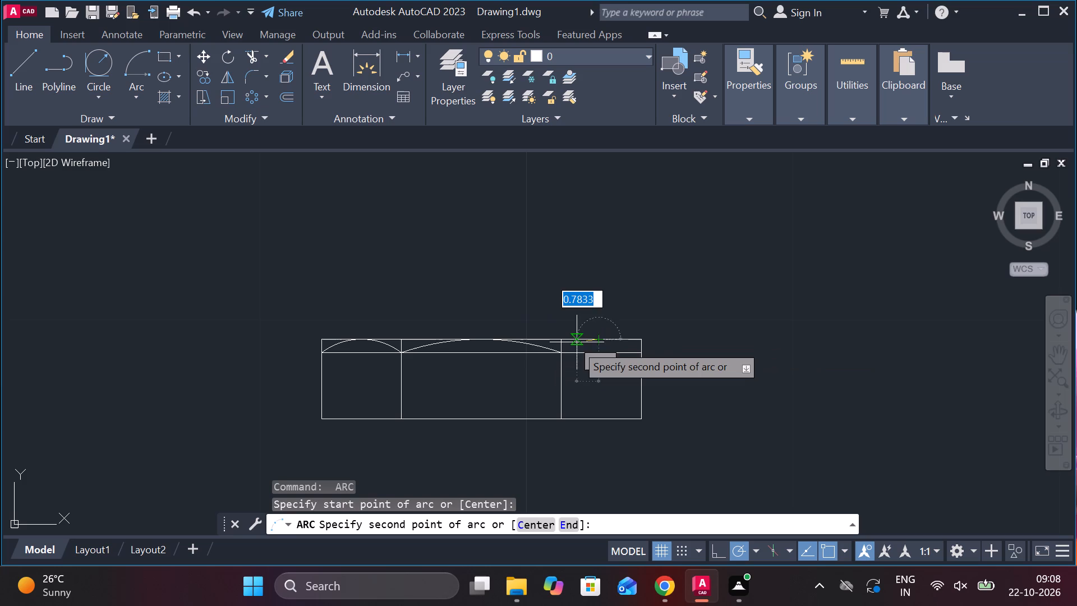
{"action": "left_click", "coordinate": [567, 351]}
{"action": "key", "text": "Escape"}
Draw a matching three-point arc in the right section, peaking at the top edge and ending on the inner horizontal line.
{"action": "scroll", "coordinate": [622, 338], "scroll_direction": "up", "scroll_amount": 2}
{"action": "key", "text": "space"}
{"action": "left_click", "coordinate": [462, 375]}
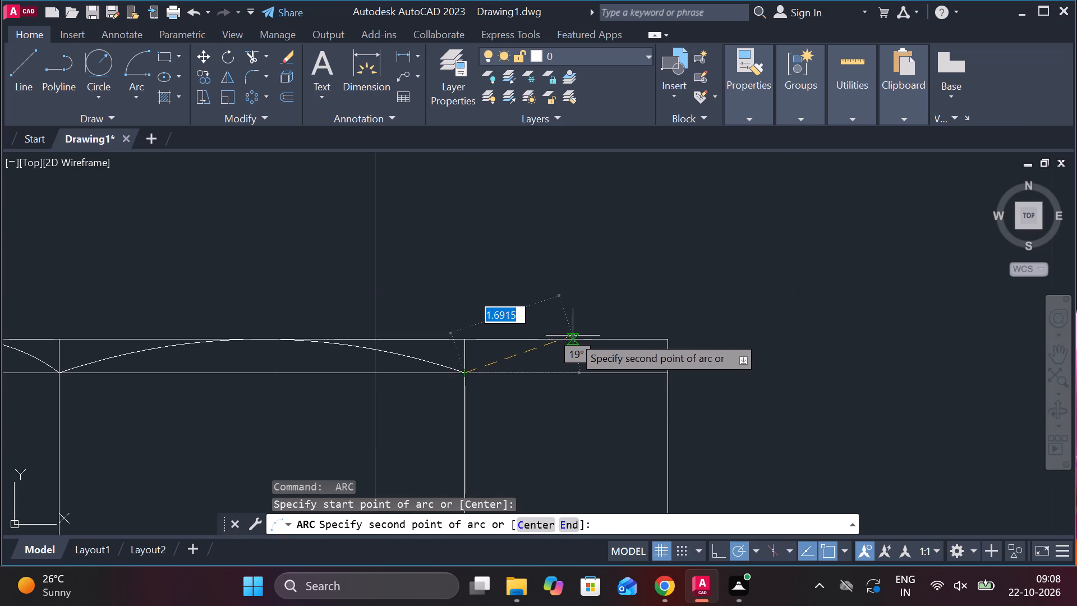
{"action": "left_click", "coordinate": [573, 336]}
{"action": "left_click_drag", "start_coordinate": [667, 369], "coordinate": [676, 370]}
{"action": "scroll", "coordinate": [762, 357], "scroll_direction": "down", "scroll_amount": 2}
{"action": "key", "text": "Escape"}
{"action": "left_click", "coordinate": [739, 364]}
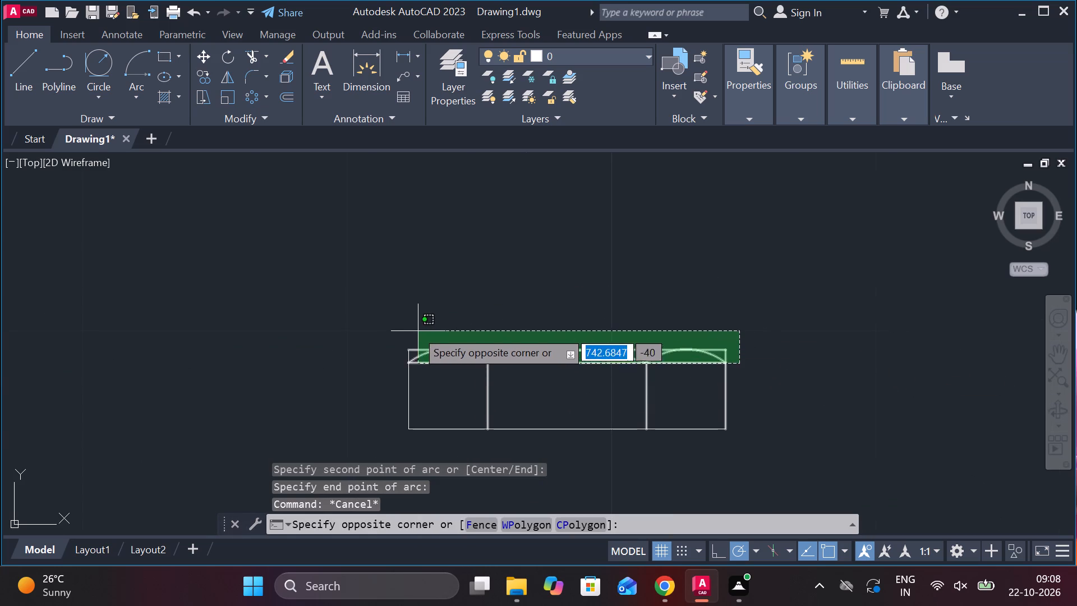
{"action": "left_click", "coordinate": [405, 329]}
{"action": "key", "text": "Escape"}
Mirror the three top arcs about the rectangle's horizontal midline, keeping the originals.
{"action": "scroll", "coordinate": [427, 357], "scroll_direction": "up", "scroll_amount": 1}
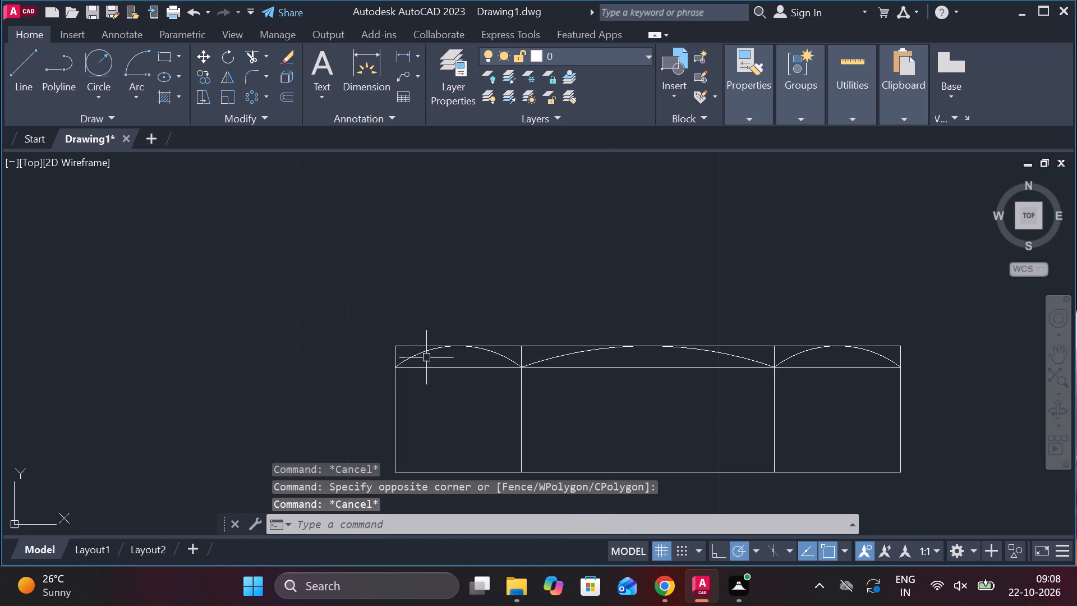
{"action": "left_click", "coordinate": [418, 352]}
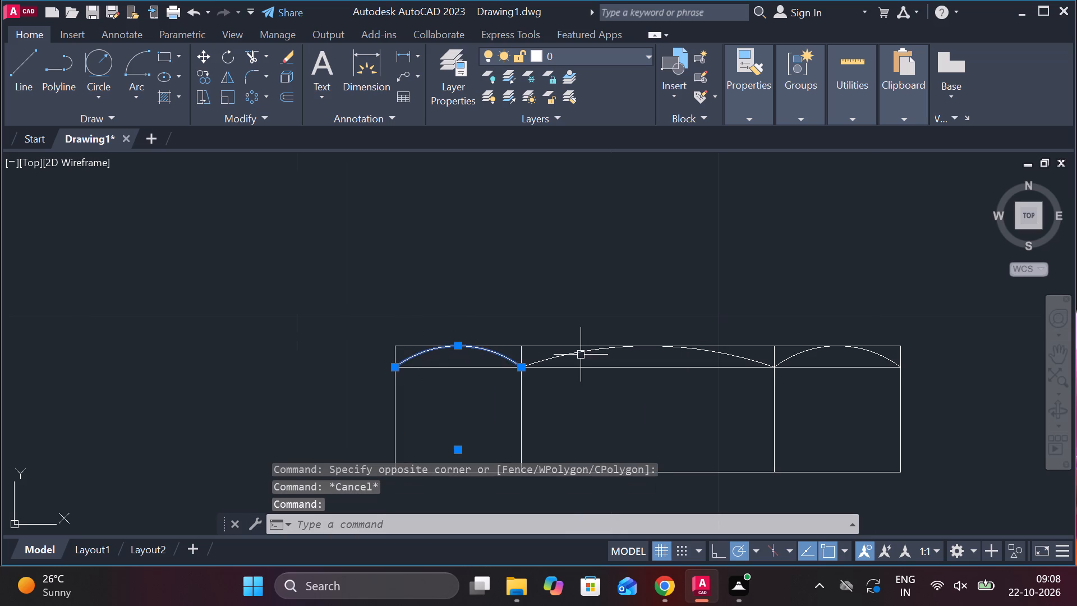
{"action": "left_click", "coordinate": [573, 353]}
{"action": "left_click", "coordinate": [801, 355]}
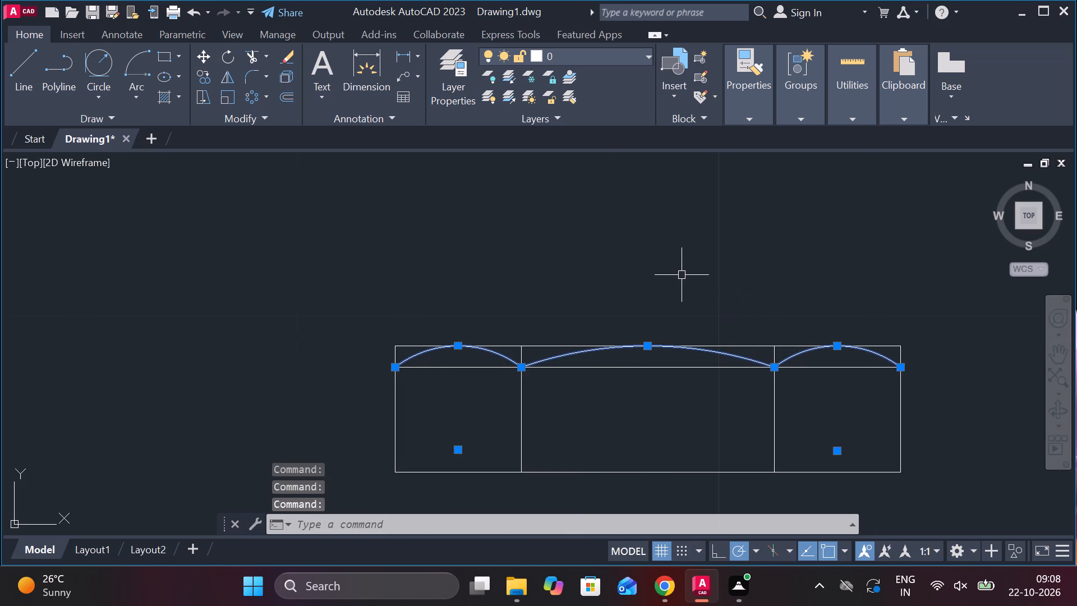
{"action": "type", "text": "MI"}
{"action": "key", "text": "Return"}
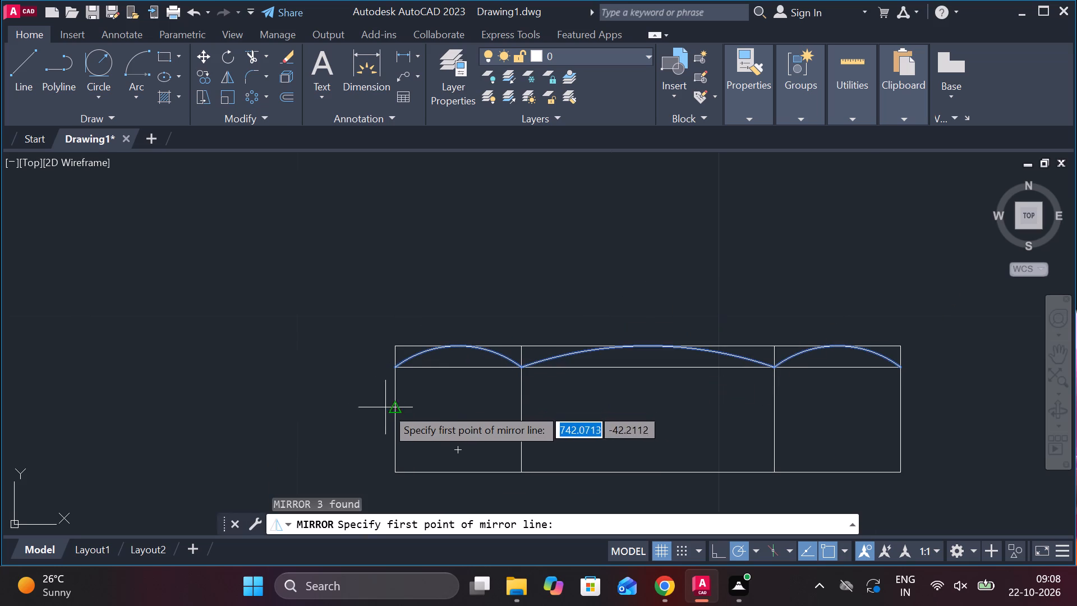
{"action": "left_click", "coordinate": [401, 407]}
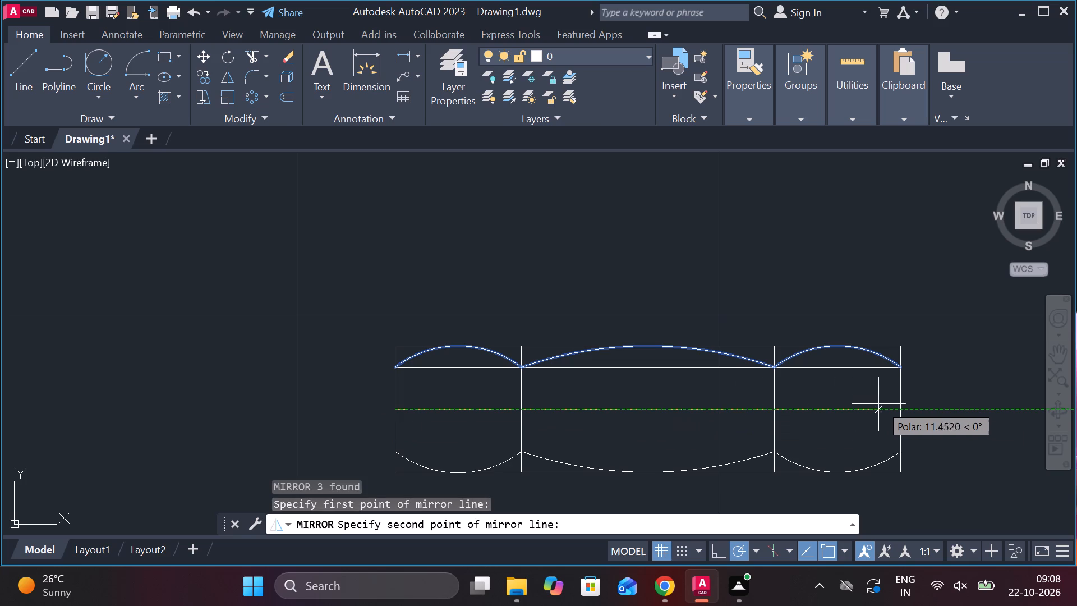
{"action": "left_click", "coordinate": [896, 406]}
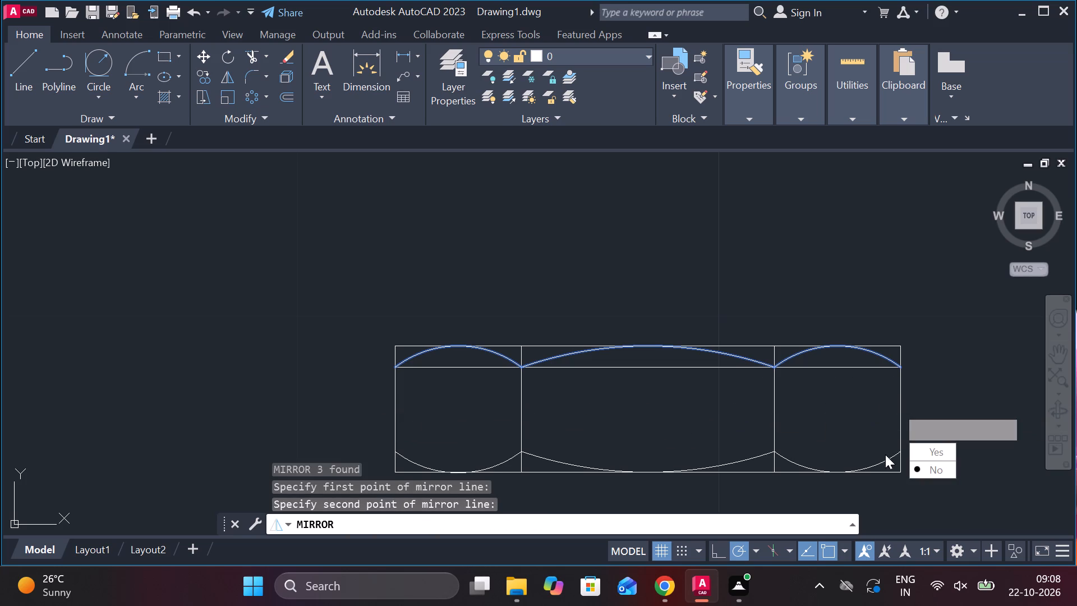
{"action": "left_click_drag", "start_coordinate": [912, 466], "coordinate": [896, 406]}
{"action": "middle_click_drag", "start_coordinate": [883, 375], "coordinate": [779, 296]}
{"action": "key", "text": "Escape"}
Draw a horizontal line joining the outer ends of the mirrored arcs across the rectangle's full width.
{"action": "key", "text": "l"}
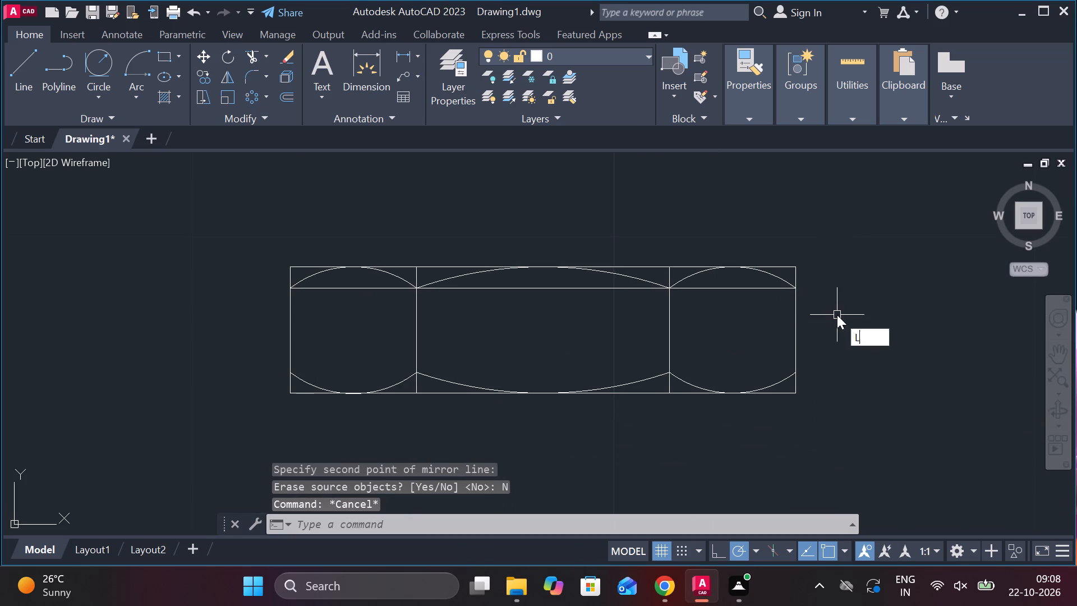
{"action": "key", "text": "Return"}
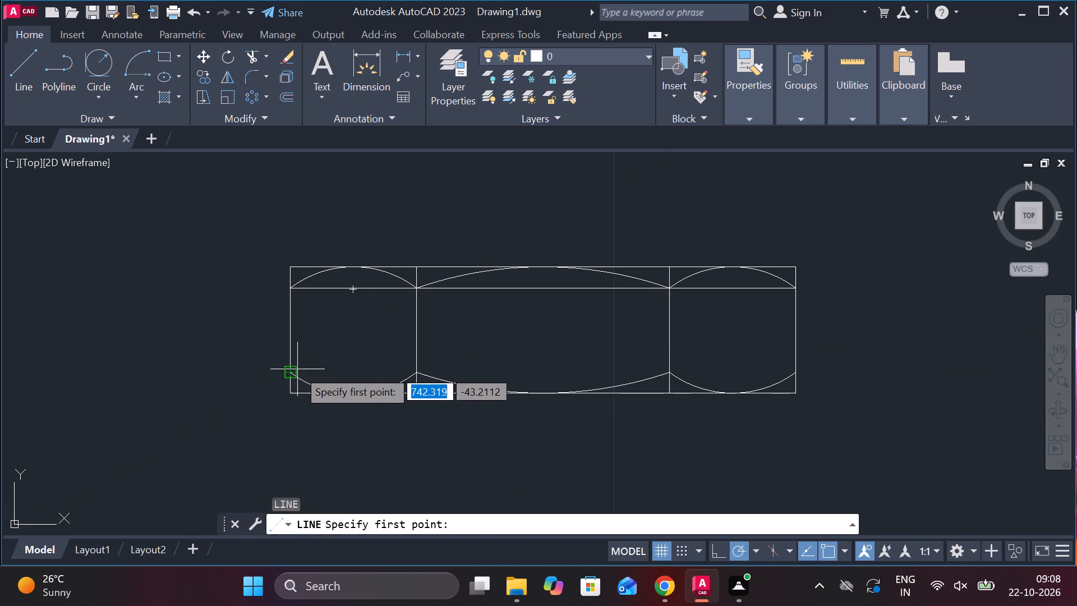
{"action": "left_click", "coordinate": [297, 369]}
{"action": "left_click", "coordinate": [798, 374]}
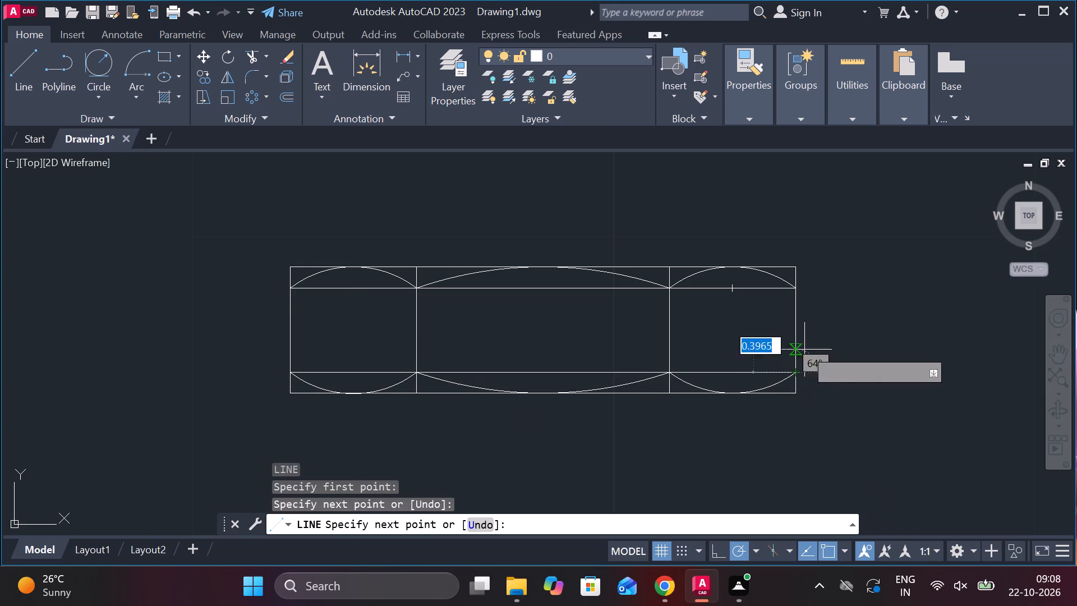
{"action": "key", "text": "Escape"}
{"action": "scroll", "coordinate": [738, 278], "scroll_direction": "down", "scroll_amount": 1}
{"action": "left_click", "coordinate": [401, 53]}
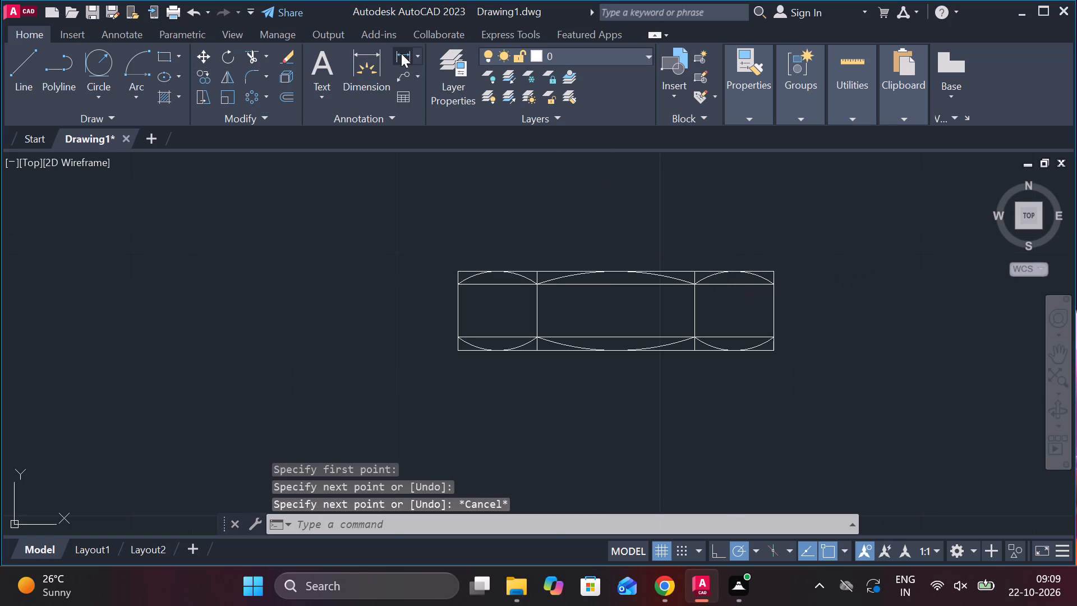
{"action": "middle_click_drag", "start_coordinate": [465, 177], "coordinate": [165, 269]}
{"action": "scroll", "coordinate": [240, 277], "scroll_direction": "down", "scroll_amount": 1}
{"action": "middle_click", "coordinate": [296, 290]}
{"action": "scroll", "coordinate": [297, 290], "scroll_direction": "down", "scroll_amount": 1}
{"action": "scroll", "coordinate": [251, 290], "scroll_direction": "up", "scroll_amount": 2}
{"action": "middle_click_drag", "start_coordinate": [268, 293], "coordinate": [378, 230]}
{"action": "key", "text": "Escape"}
Trim away the four outer corners of the rectangle beyond the end arcs.
{"action": "type", "text": "TR"}
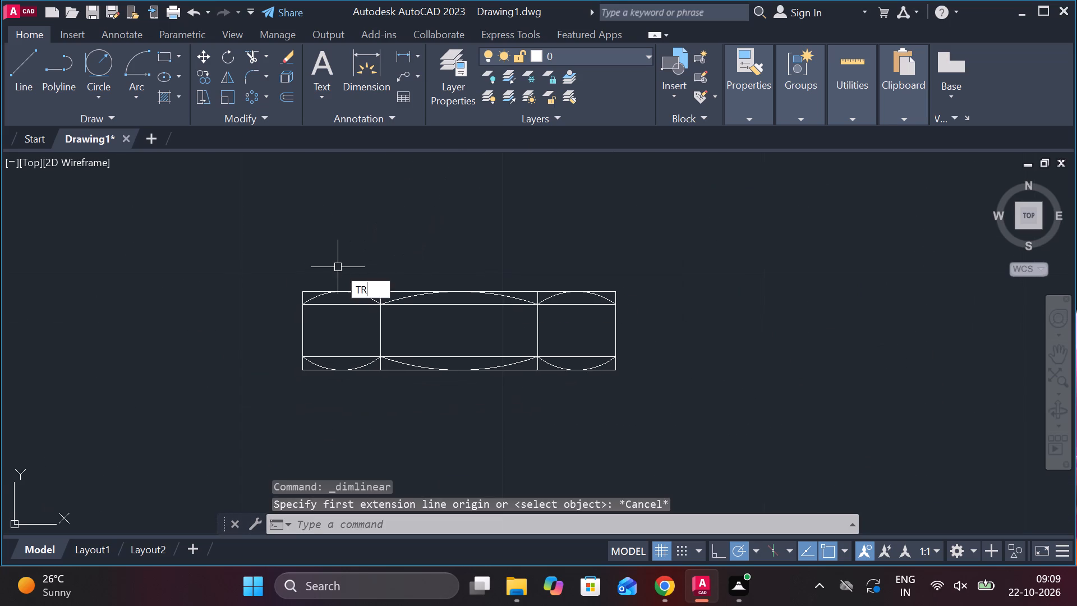
{"action": "key", "text": "space"}
{"action": "left_click", "coordinate": [303, 291]}
{"action": "left_click", "coordinate": [311, 291]}
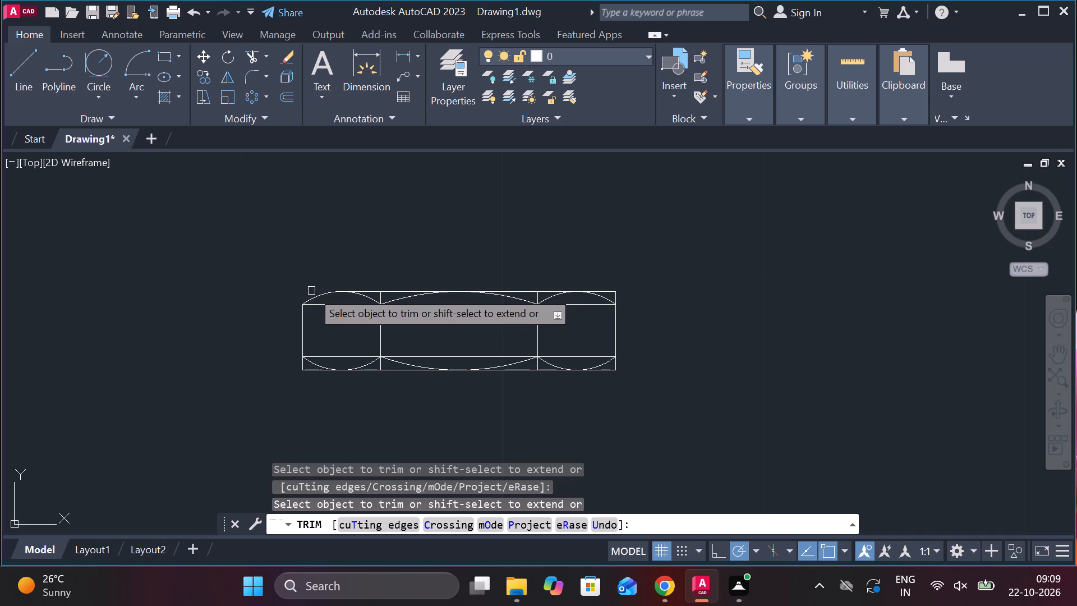
{"action": "left_click", "coordinate": [611, 295]}
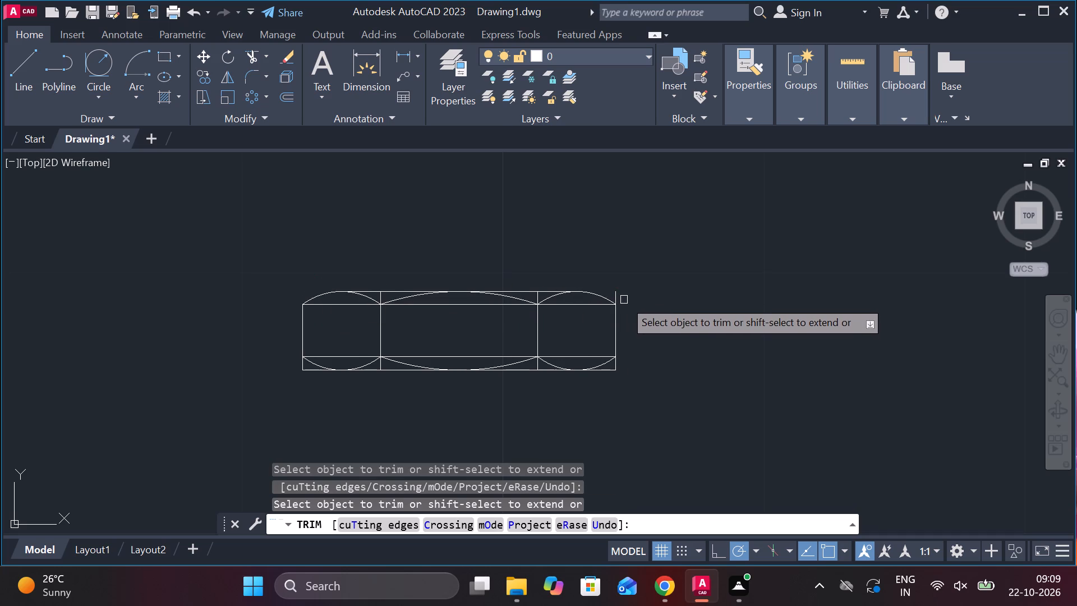
{"action": "left_click", "coordinate": [618, 294]}
{"action": "left_click", "coordinate": [615, 371]}
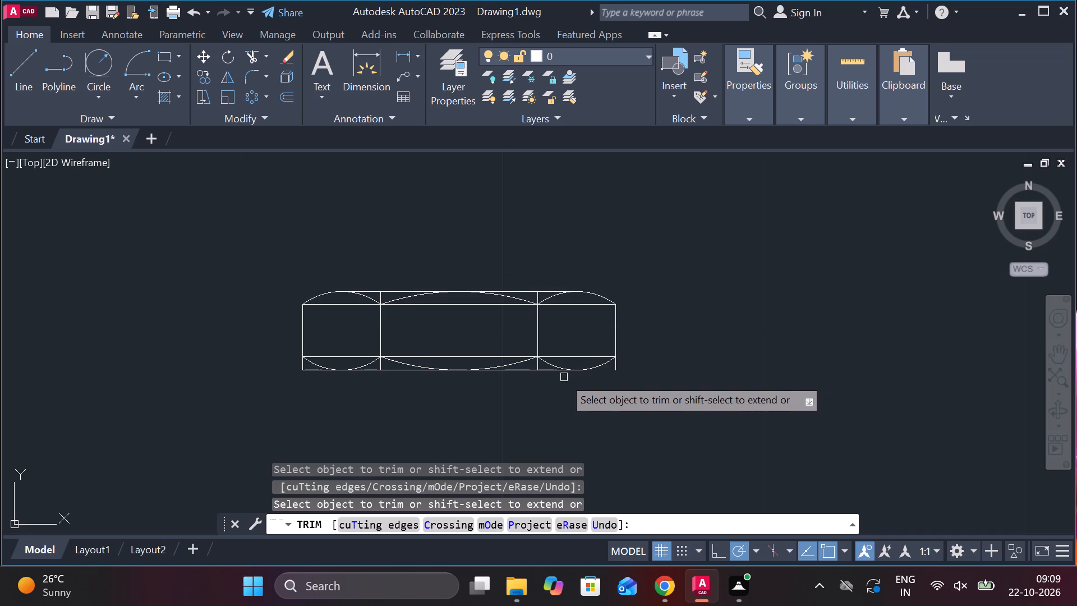
{"action": "left_click", "coordinate": [307, 374]}
{"action": "left_click", "coordinate": [300, 368]}
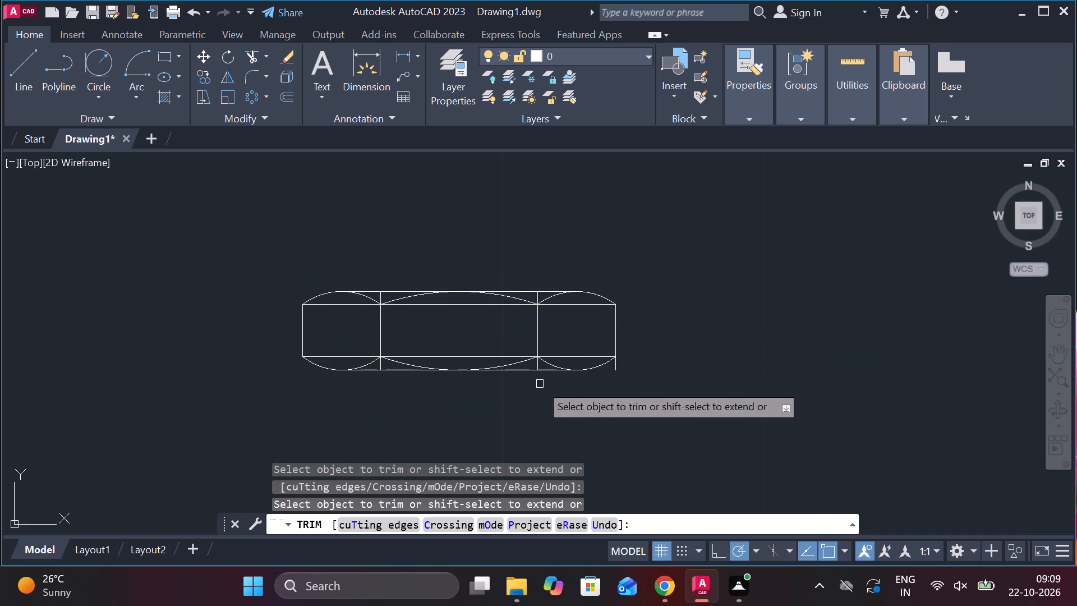
{"action": "left_click", "coordinate": [617, 373]}
{"action": "scroll", "coordinate": [642, 356], "scroll_direction": "down", "scroll_amount": 2}
{"action": "scroll", "coordinate": [701, 338], "scroll_direction": "down", "scroll_amount": 1}
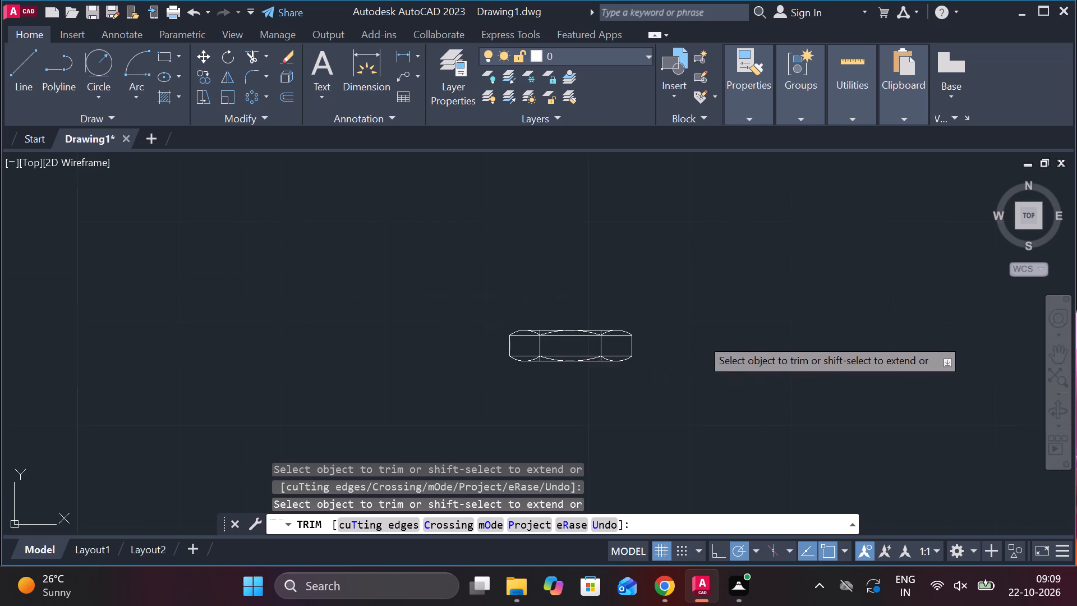
{"action": "scroll", "coordinate": [701, 338], "scroll_direction": "down", "scroll_amount": 2}
{"action": "scroll", "coordinate": [711, 353], "scroll_direction": "up", "scroll_amount": 1}
{"action": "middle_click_drag", "start_coordinate": [721, 355], "coordinate": [692, 360]}
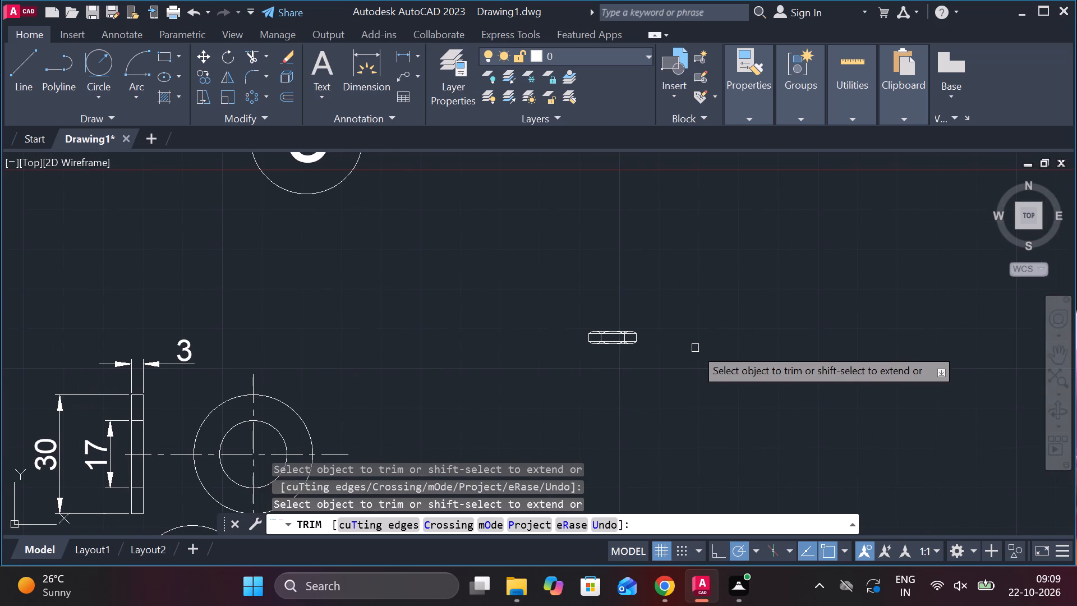
{"action": "key", "text": "Escape"}
Copy the circled number 10 to just below the small nut-shaped part.
{"action": "scroll", "coordinate": [701, 350], "scroll_direction": "down", "scroll_amount": 2}
{"action": "middle_click", "coordinate": [601, 456]}
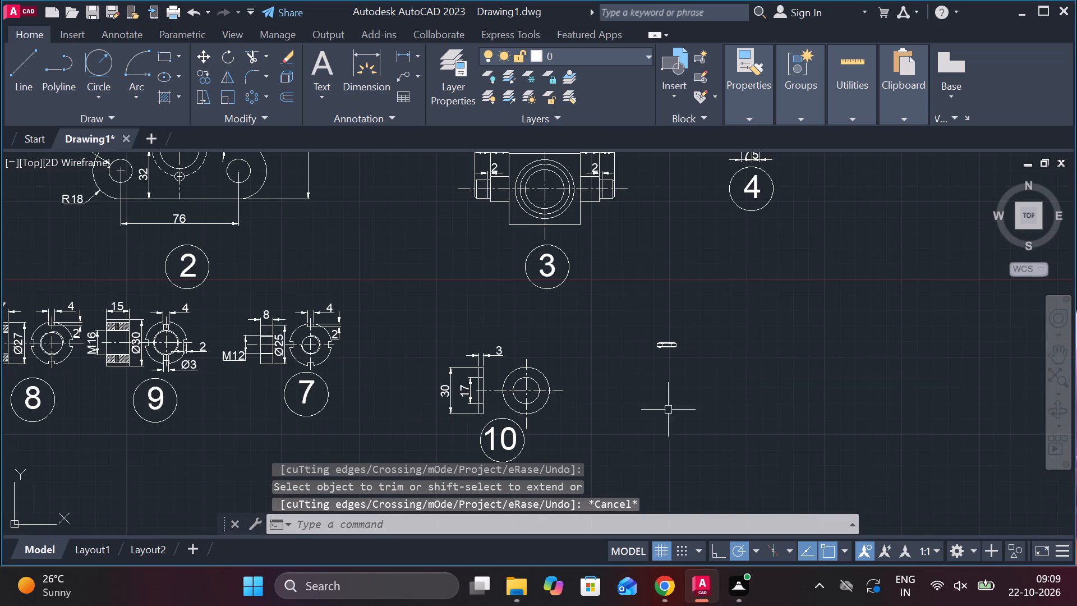
{"action": "middle_click_drag", "start_coordinate": [589, 412], "coordinate": [595, 350]}
{"action": "left_click", "coordinate": [549, 403]}
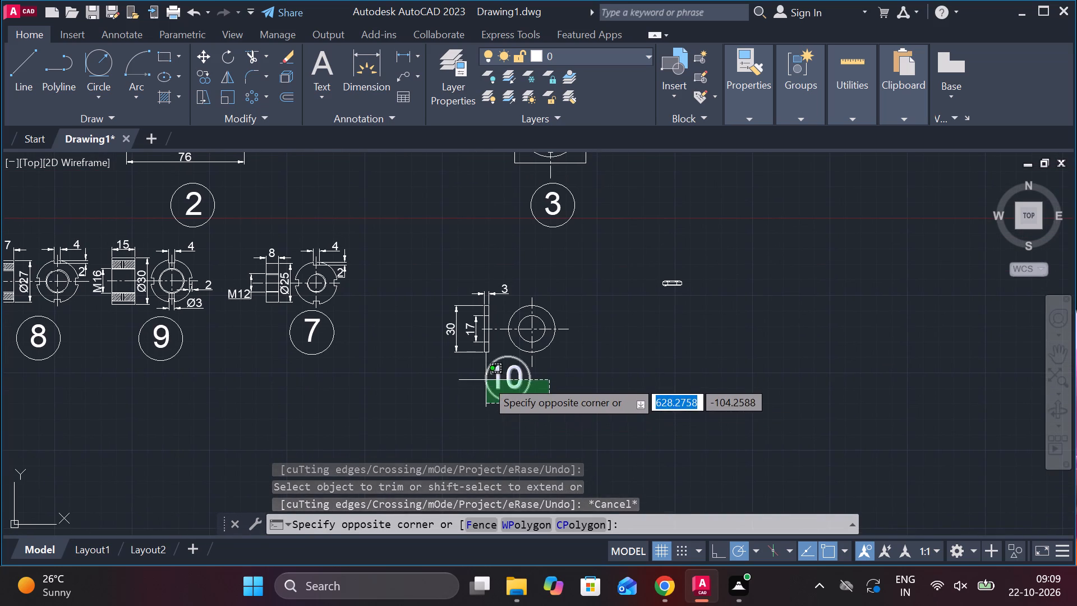
{"action": "scroll", "coordinate": [478, 362], "scroll_direction": "up", "scroll_amount": 2}
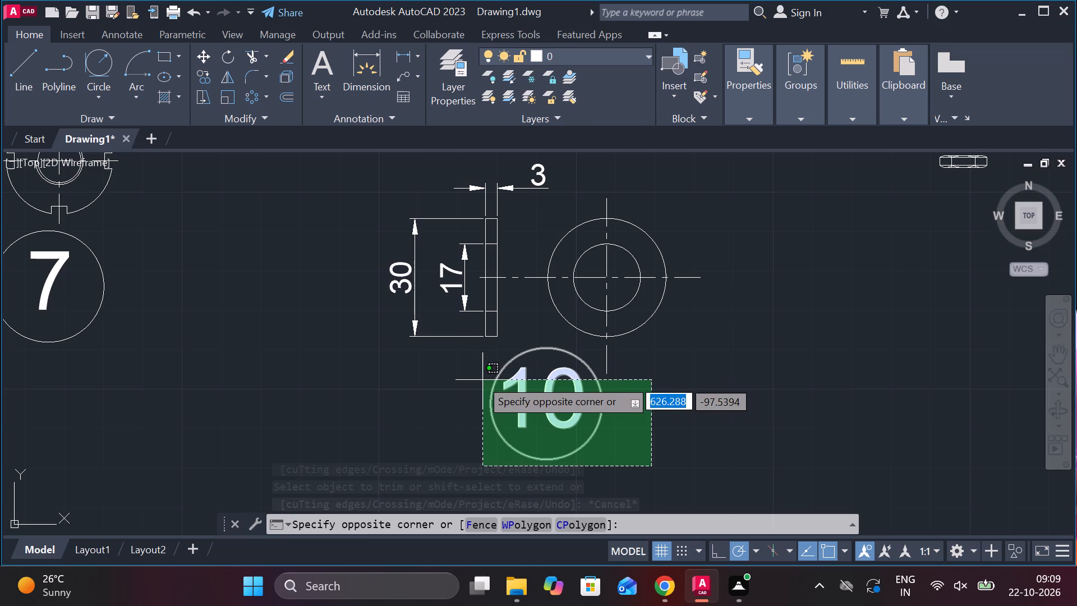
{"action": "key", "text": "Escape"}
{"action": "left_click", "coordinate": [475, 366]}
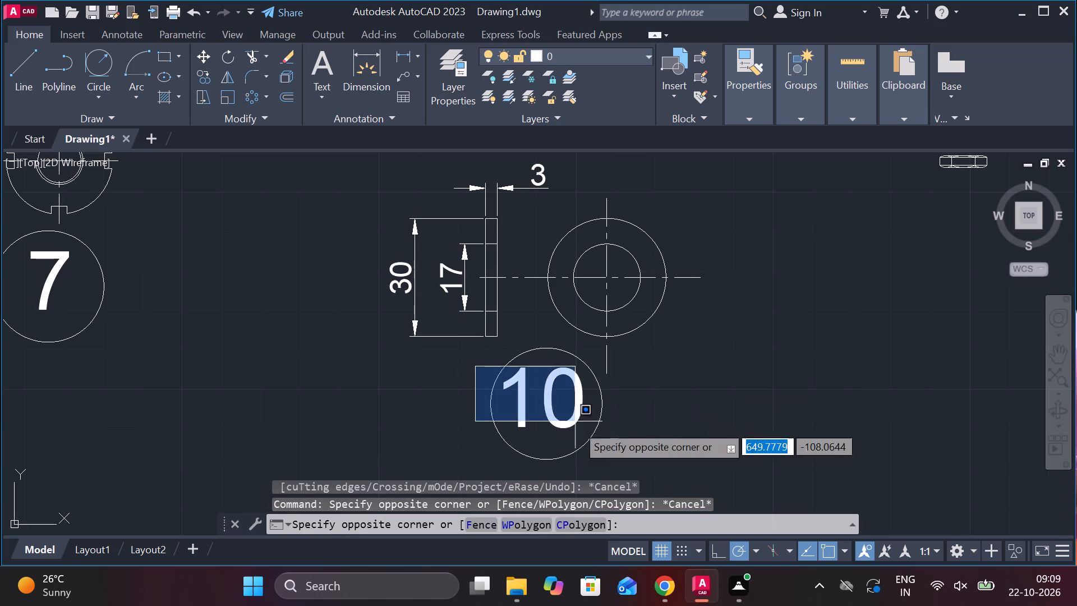
{"action": "left_click", "coordinate": [615, 448]}
{"action": "left_click_drag", "start_coordinate": [615, 442], "coordinate": [610, 439]}
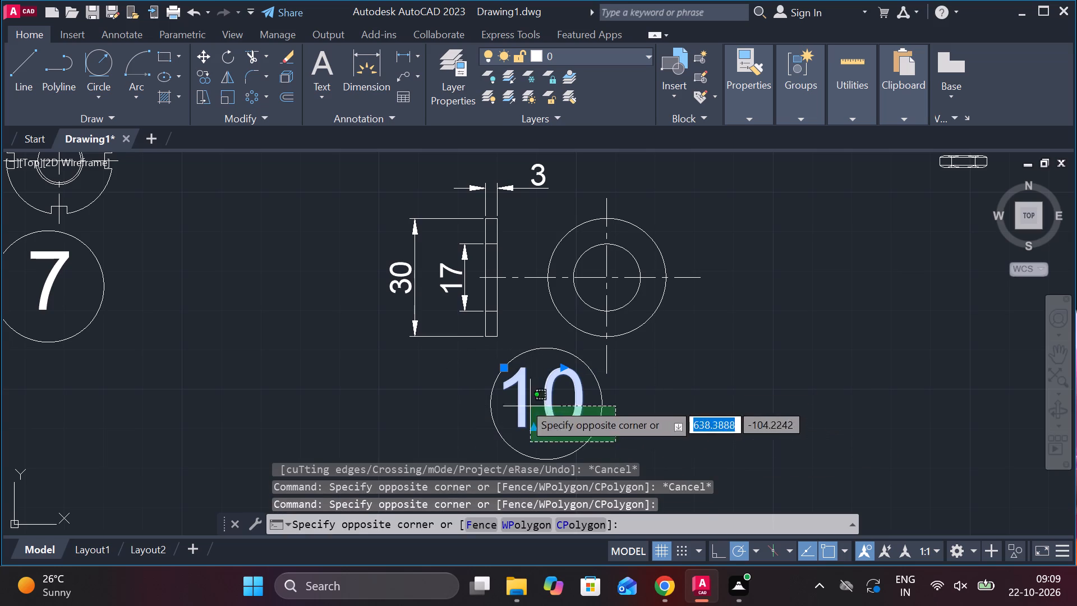
{"action": "left_click", "coordinate": [485, 388]}
{"action": "type", "text": "CO"}
{"action": "key", "text": "Return"}
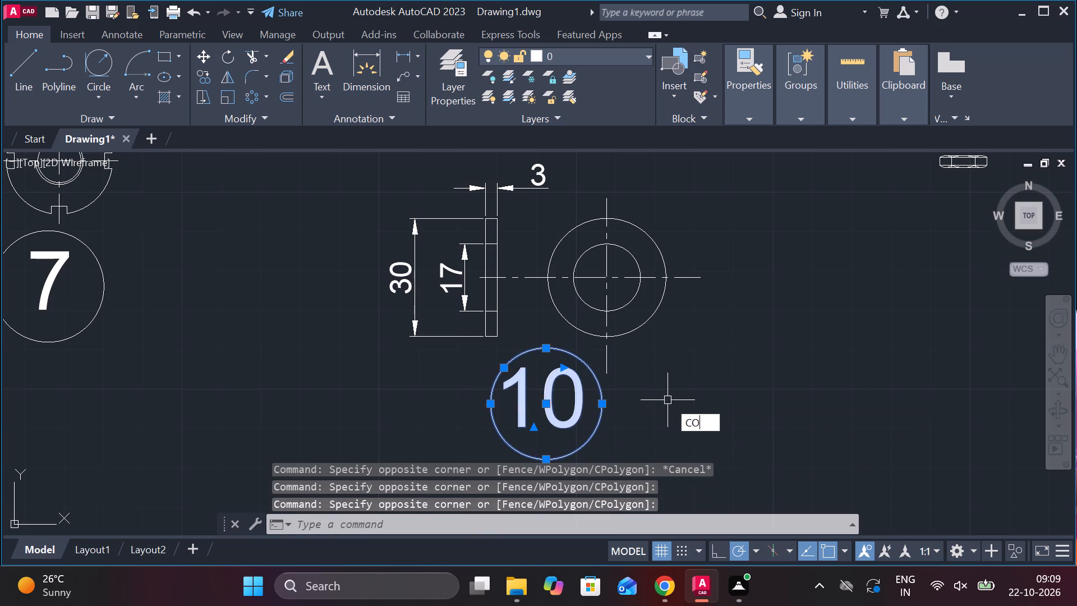
{"action": "left_click", "coordinate": [668, 400]}
{"action": "middle_click_drag", "start_coordinate": [784, 396], "coordinate": [573, 401]}
{"action": "middle_click_drag", "start_coordinate": [887, 247], "coordinate": [839, 300]}
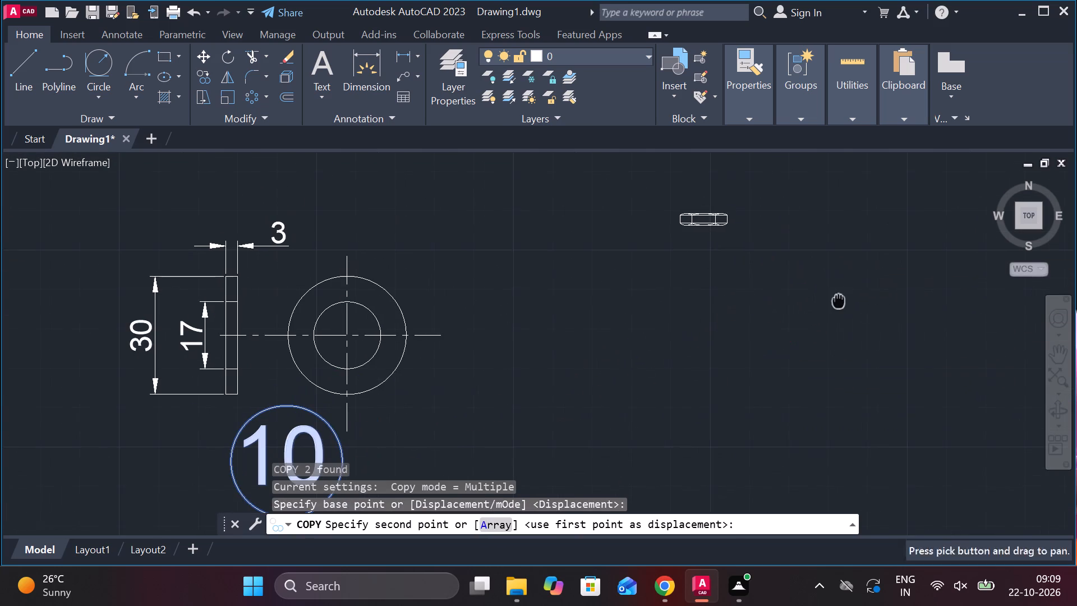
{"action": "left_click", "coordinate": [830, 295]}
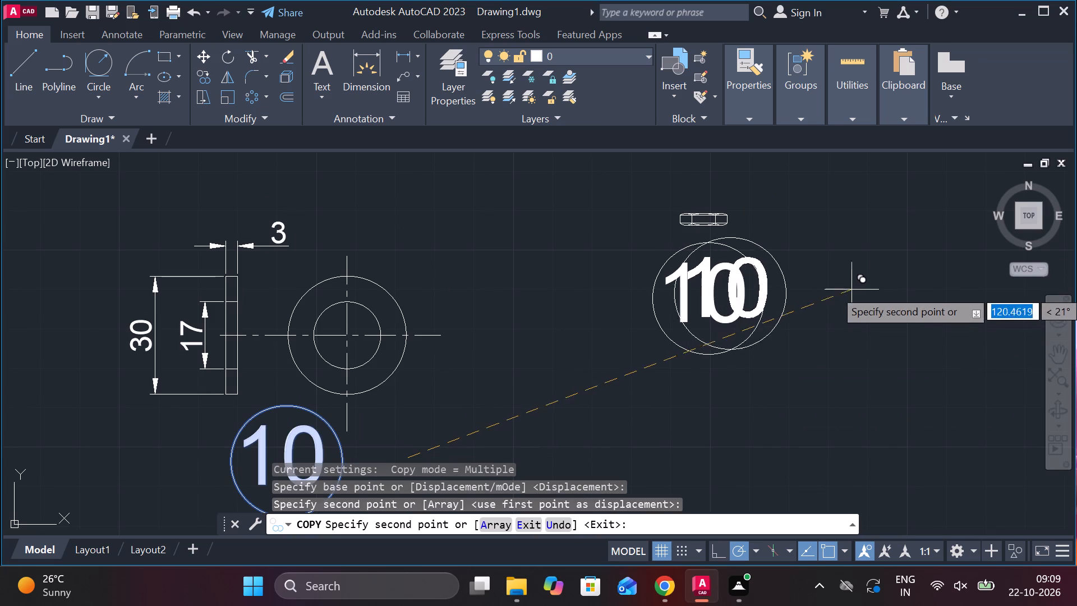
{"action": "key", "text": "Escape"}
Change the copied balloon's number to 11.
{"action": "double_click", "coordinate": [744, 288]}
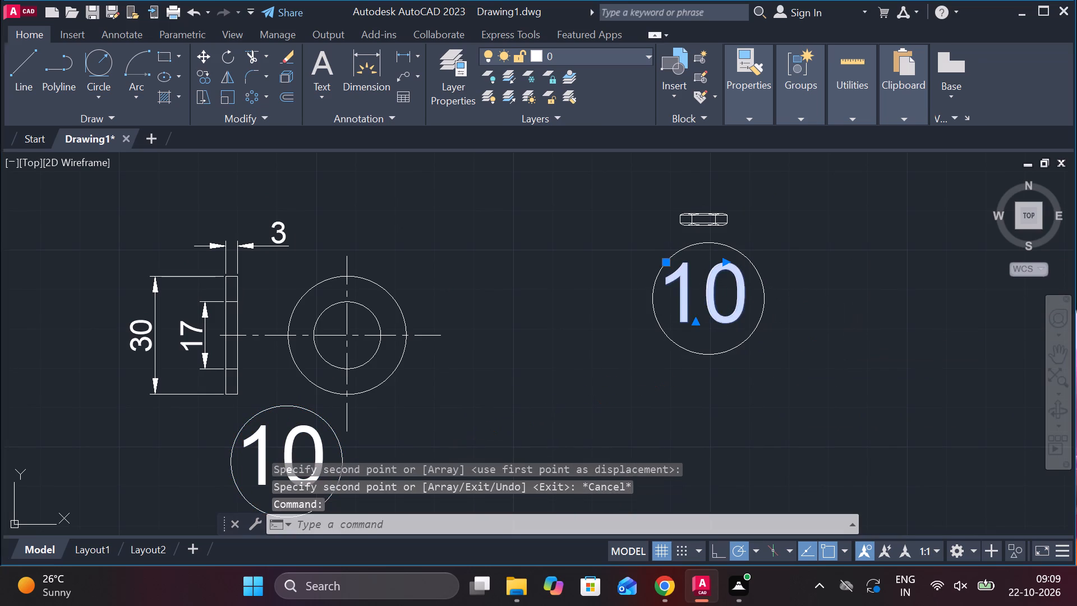
{"action": "key", "text": "BackSpace"}
{"action": "key", "text": "1"}
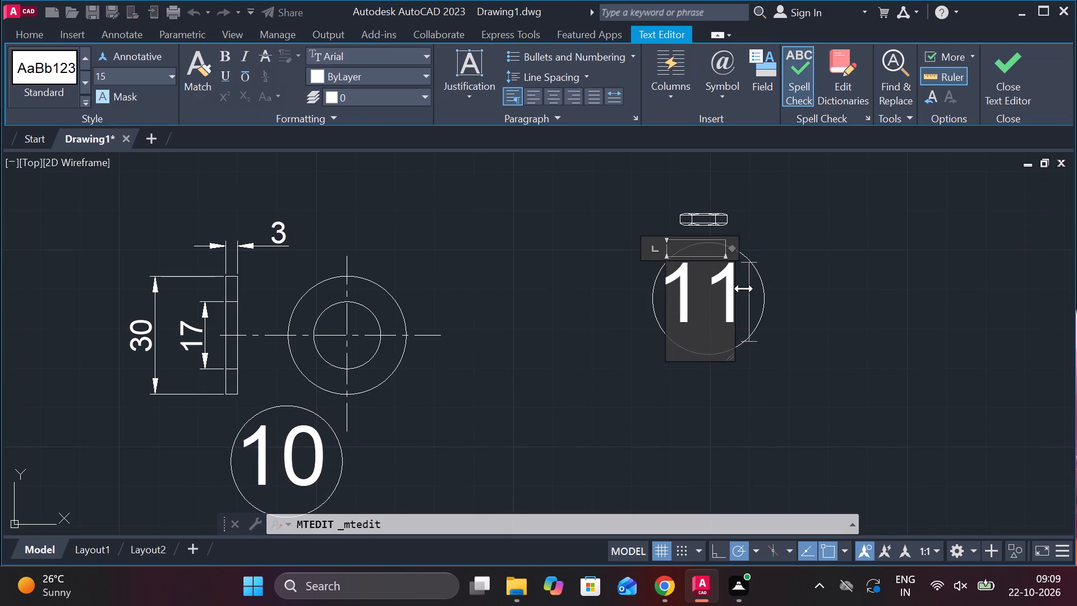
{"action": "left_click", "coordinate": [1024, 80]}
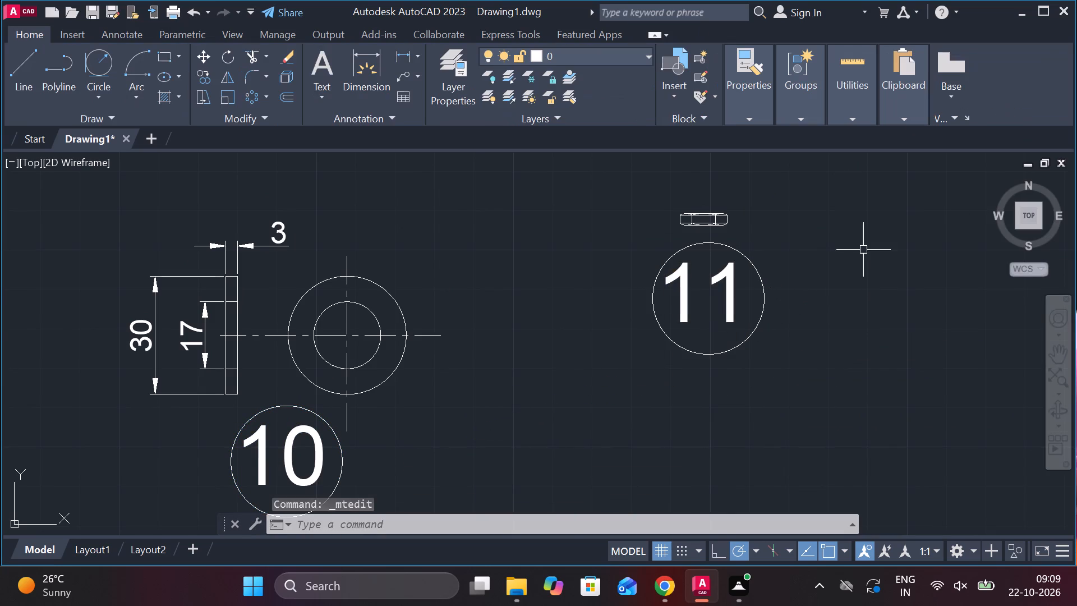
Dimension the horizontal distance between part 11's two inner vertical lines, placing the dimension above the part.
{"action": "scroll", "coordinate": [863, 250], "scroll_direction": "down", "scroll_amount": 3}
{"action": "scroll", "coordinate": [865, 298], "scroll_direction": "down", "scroll_amount": 1}
{"action": "middle_click_drag", "start_coordinate": [865, 298], "coordinate": [825, 378]}
{"action": "scroll", "coordinate": [800, 375], "scroll_direction": "up", "scroll_amount": 1}
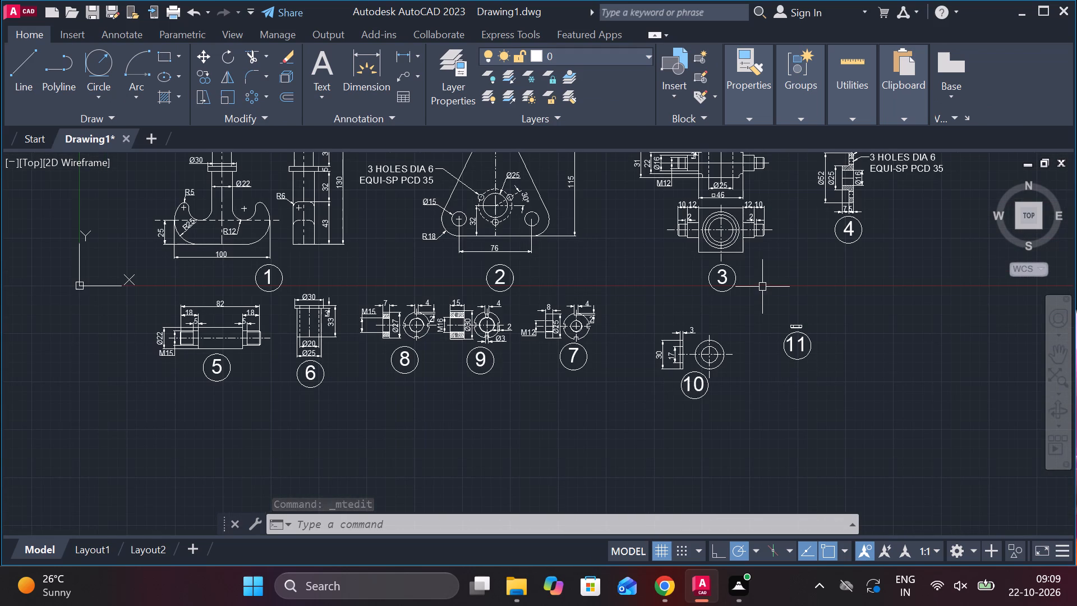
{"action": "middle_click_drag", "start_coordinate": [776, 323], "coordinate": [507, 379]}
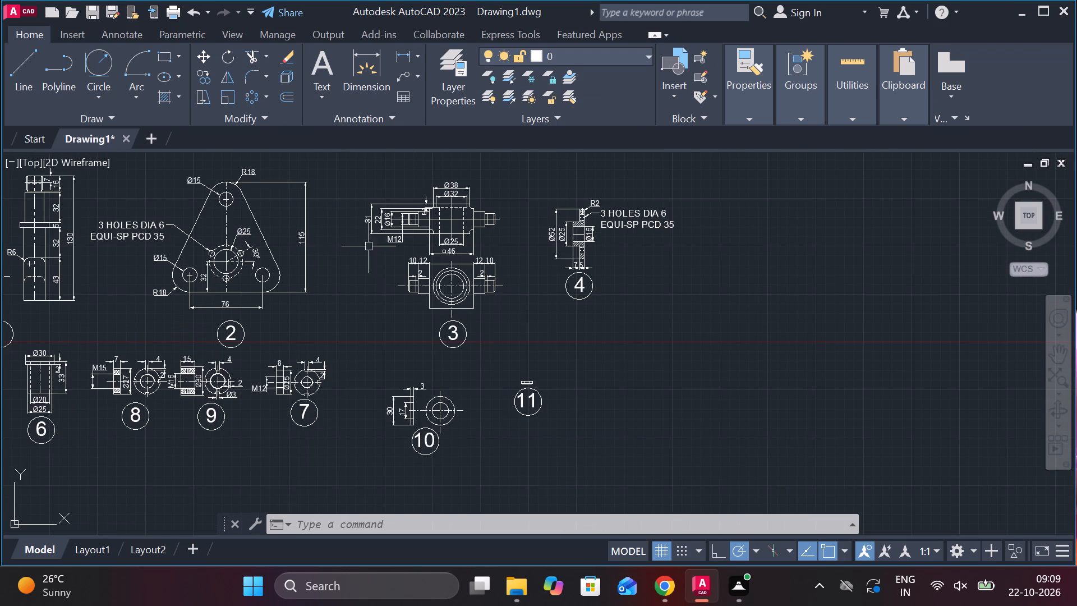
{"action": "left_click", "coordinate": [392, 57]}
{"action": "left_click", "coordinate": [420, 53]}
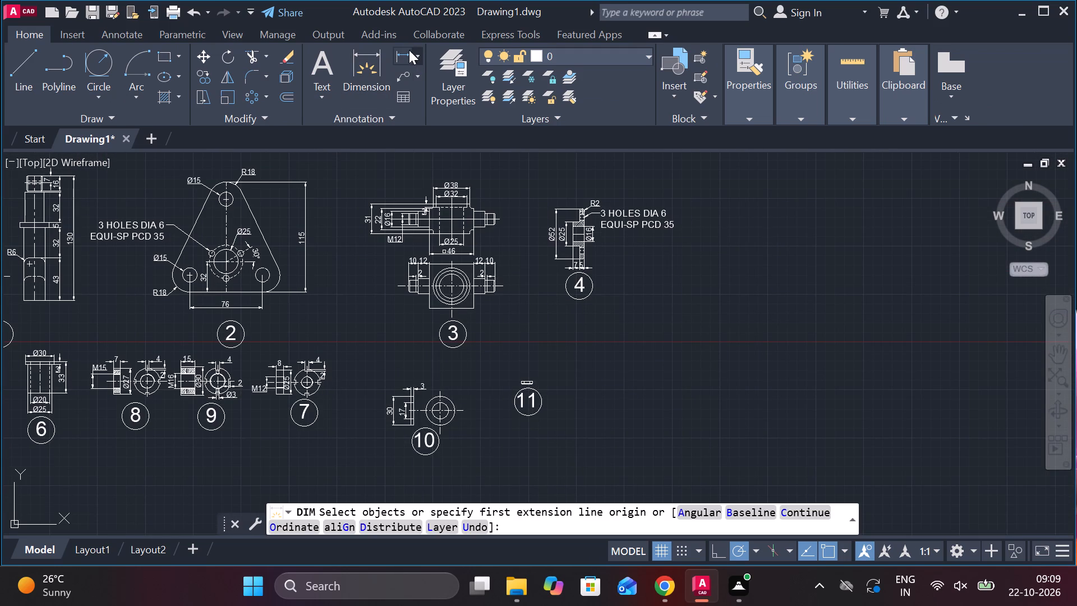
{"action": "left_click", "coordinate": [407, 50]}
{"action": "scroll", "coordinate": [555, 406], "scroll_direction": "up", "scroll_amount": 2}
{"action": "scroll", "coordinate": [487, 357], "scroll_direction": "up", "scroll_amount": 3}
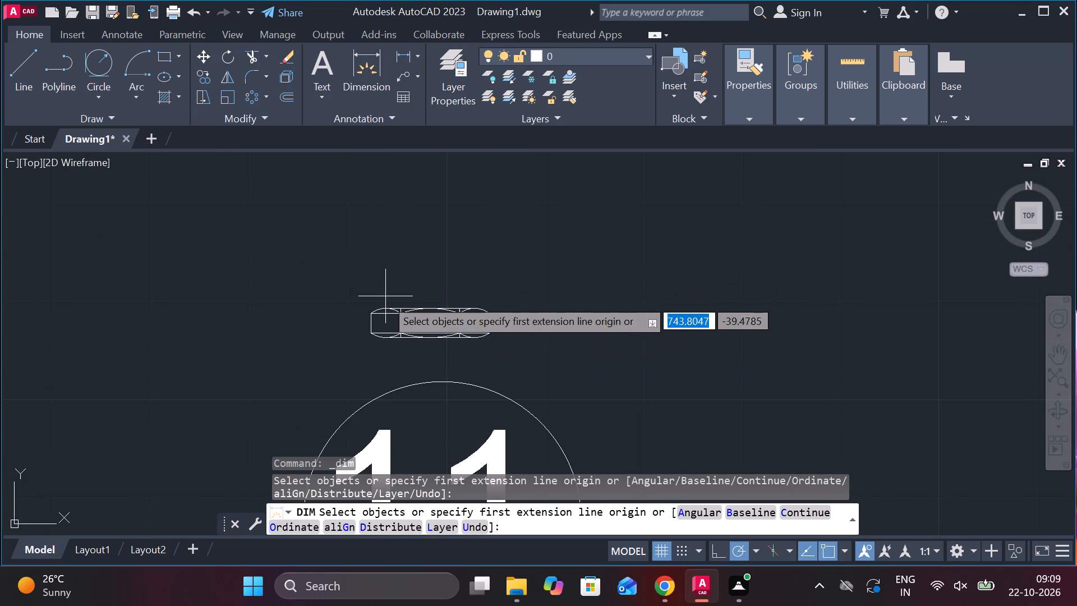
{"action": "left_click", "coordinate": [401, 310]}
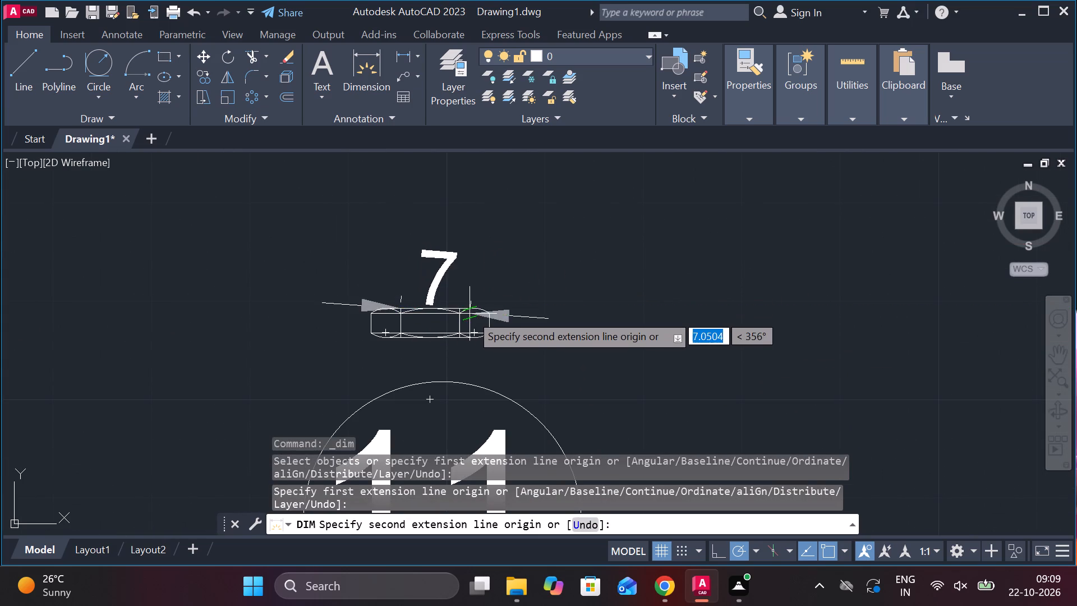
{"action": "left_click", "coordinate": [458, 310]}
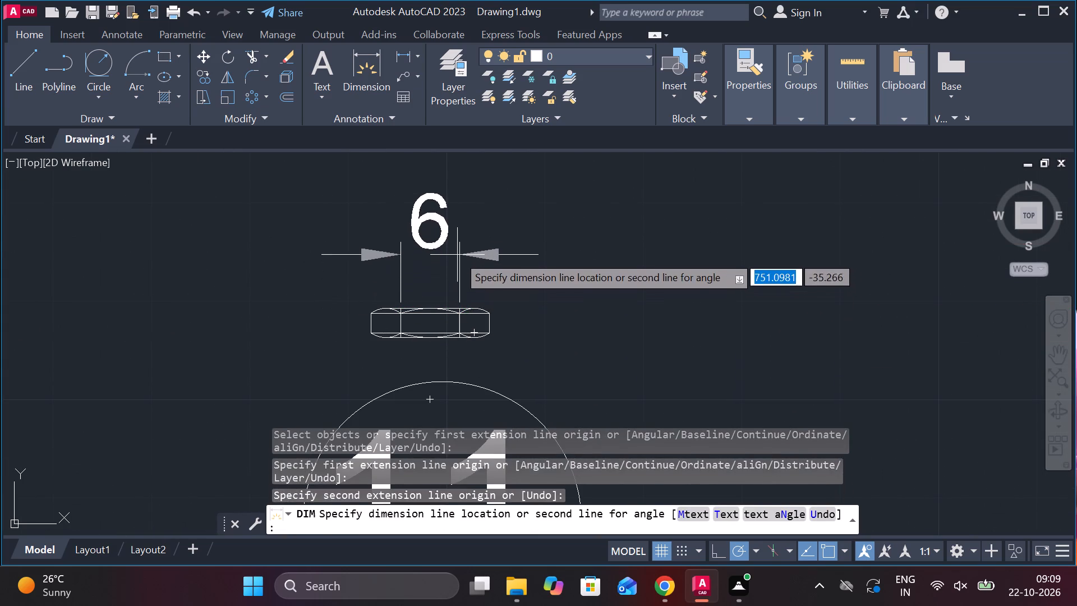
{"action": "left_click", "coordinate": [457, 255]}
{"action": "double_click", "coordinate": [423, 213]}
{"action": "key", "text": "Escape"}
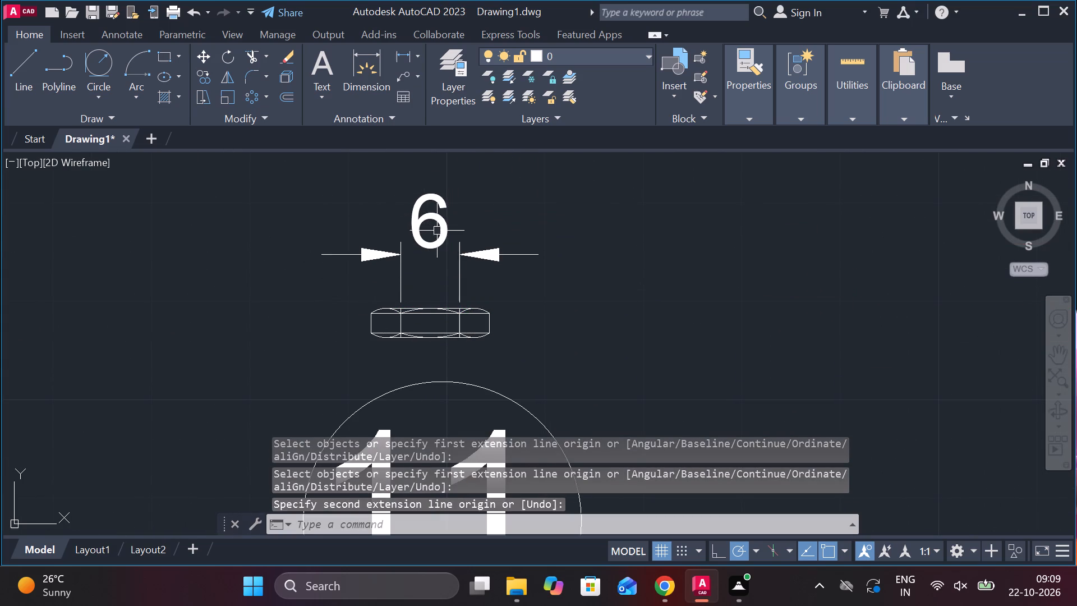
Add the prefix M to the dimension text above part 11 so it reads M6.
{"action": "double_click", "coordinate": [420, 227]}
{"action": "key", "text": "m"}
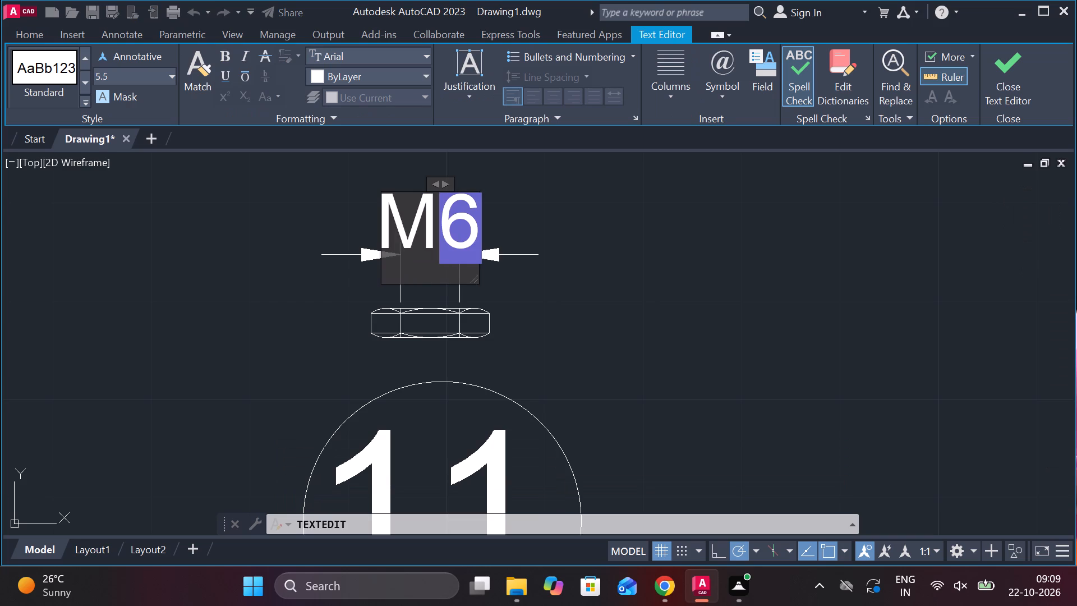
{"action": "left_click", "coordinate": [1005, 62]}
{"action": "scroll", "coordinate": [674, 268], "scroll_direction": "down", "scroll_amount": 2}
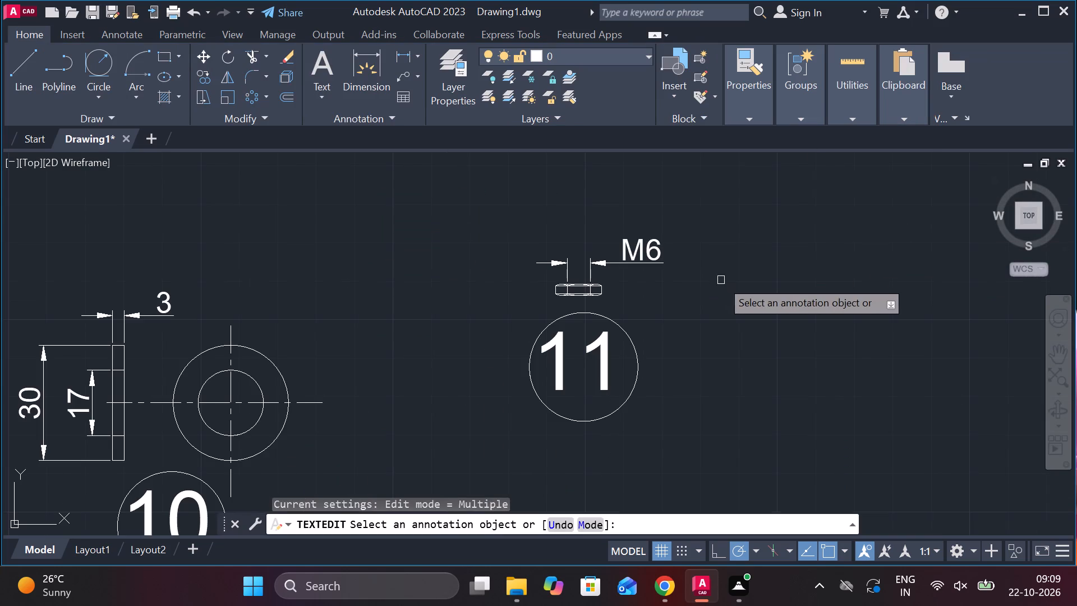
{"action": "key", "text": "Escape"}
Move the lower row of parts 5 to 11, with dimensions and balloons, to the clear area left of the origin.
{"action": "scroll", "coordinate": [548, 292], "scroll_direction": "down", "scroll_amount": 2}
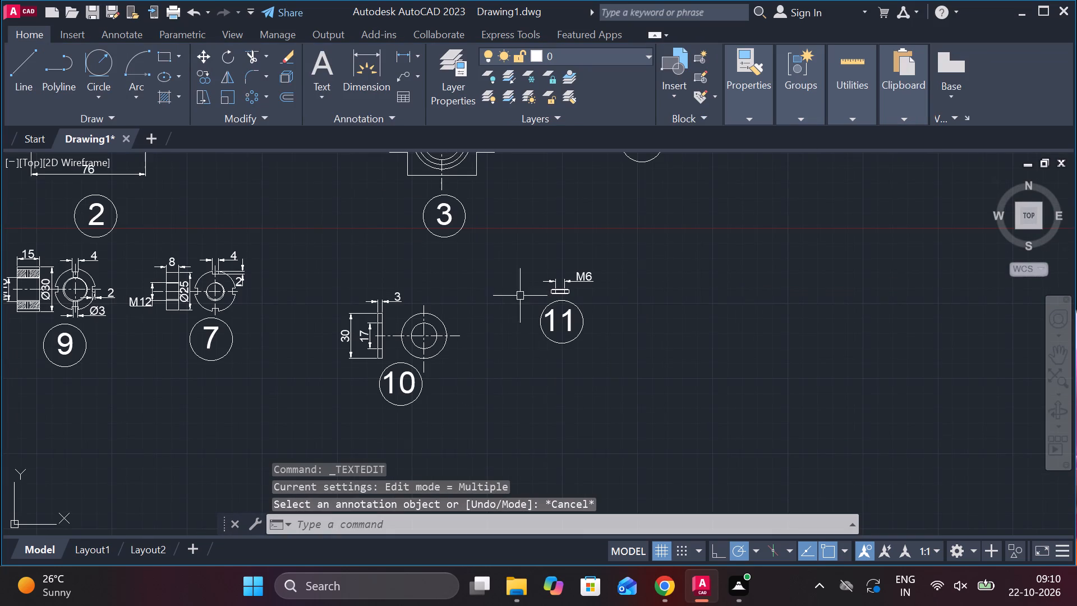
{"action": "middle_click_drag", "start_coordinate": [505, 287], "coordinate": [725, 275]}
{"action": "scroll", "coordinate": [748, 270], "scroll_direction": "down", "scroll_amount": 1}
{"action": "middle_click_drag", "start_coordinate": [533, 329], "coordinate": [807, 365]}
{"action": "middle_click_drag", "start_coordinate": [642, 370], "coordinate": [563, 350]}
{"action": "scroll", "coordinate": [584, 352], "scroll_direction": "down", "scroll_amount": 1}
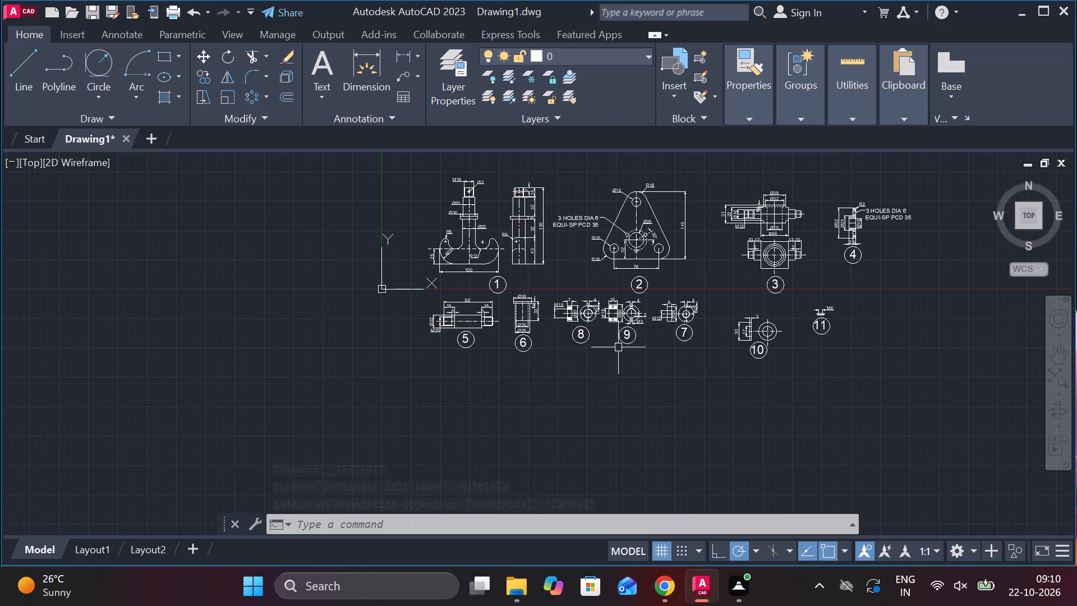
{"action": "scroll", "coordinate": [660, 347], "scroll_direction": "up", "scroll_amount": 1}
{"action": "scroll", "coordinate": [661, 347], "scroll_direction": "down", "scroll_amount": 1}
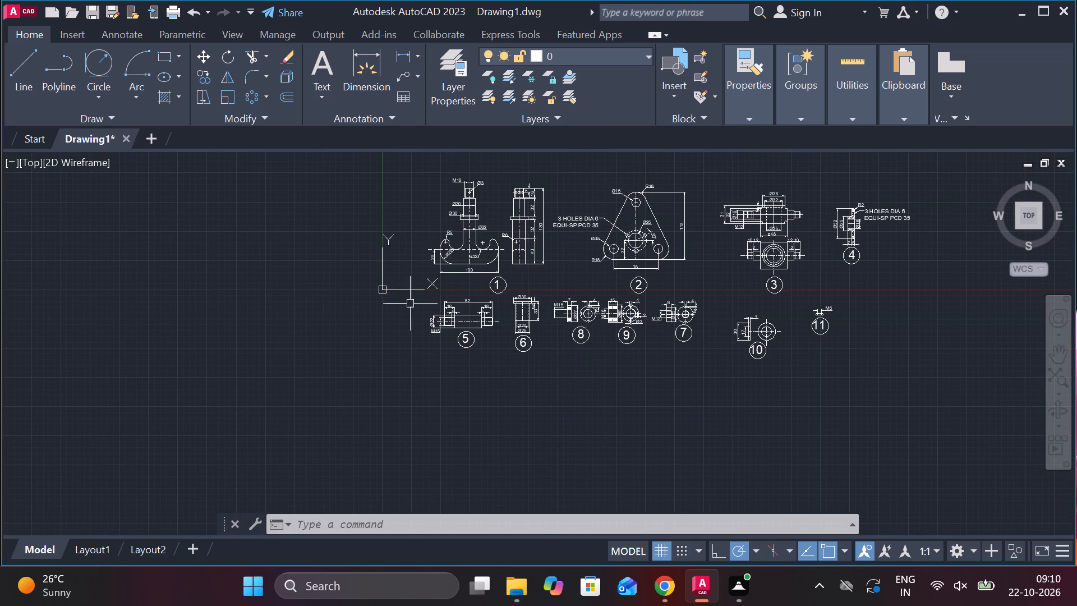
{"action": "left_click", "coordinate": [410, 282]}
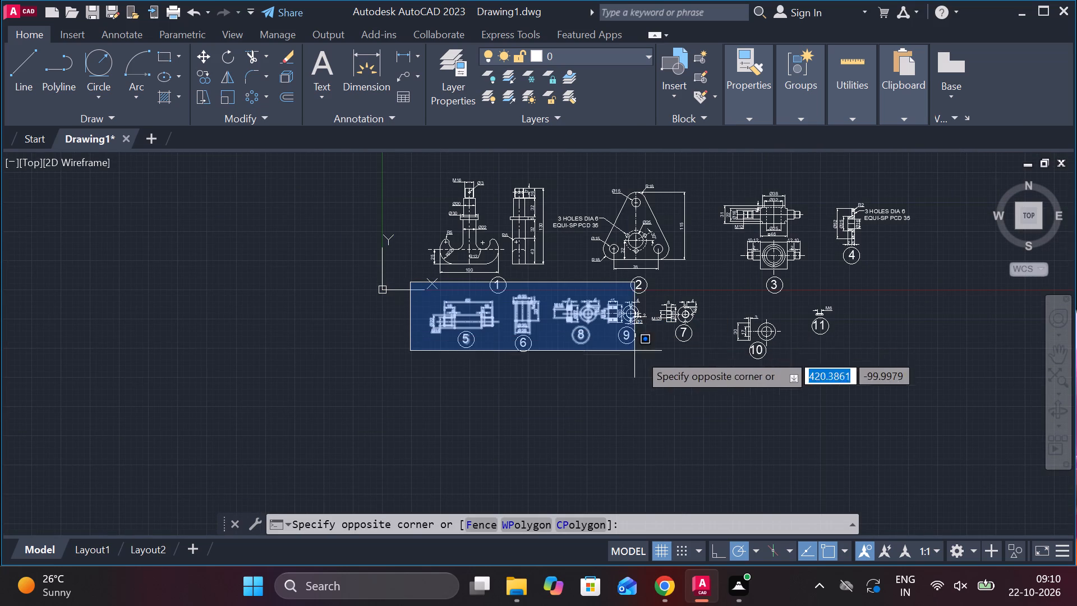
{"action": "left_click", "coordinate": [871, 410]}
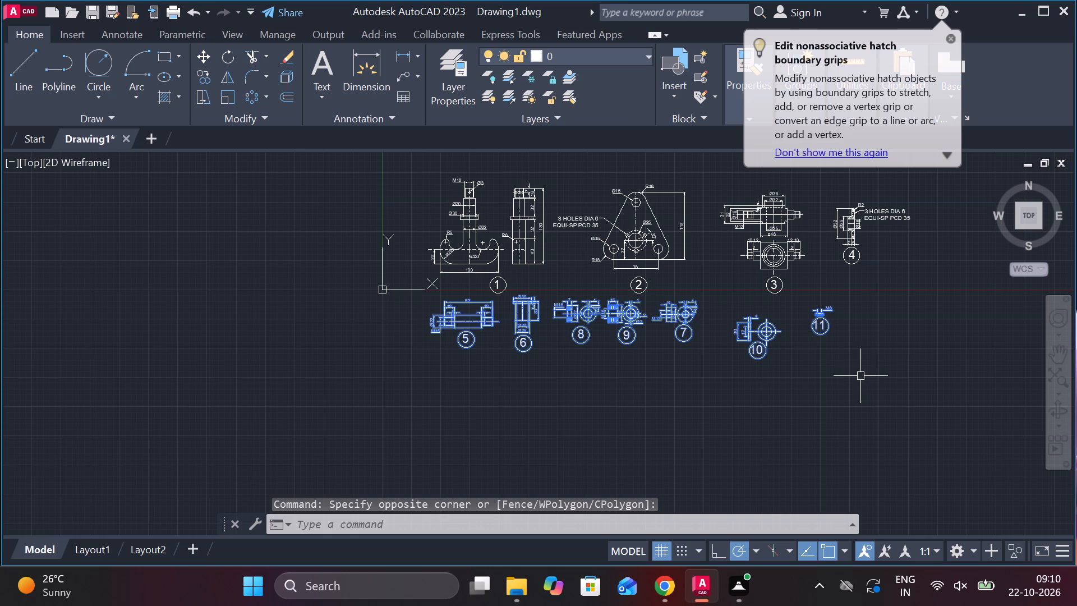
{"action": "key", "text": "m"}
{"action": "key", "text": "Return"}
{"action": "left_click", "coordinate": [892, 346]}
{"action": "middle_click_drag", "start_coordinate": [874, 384], "coordinate": [874, 385]}
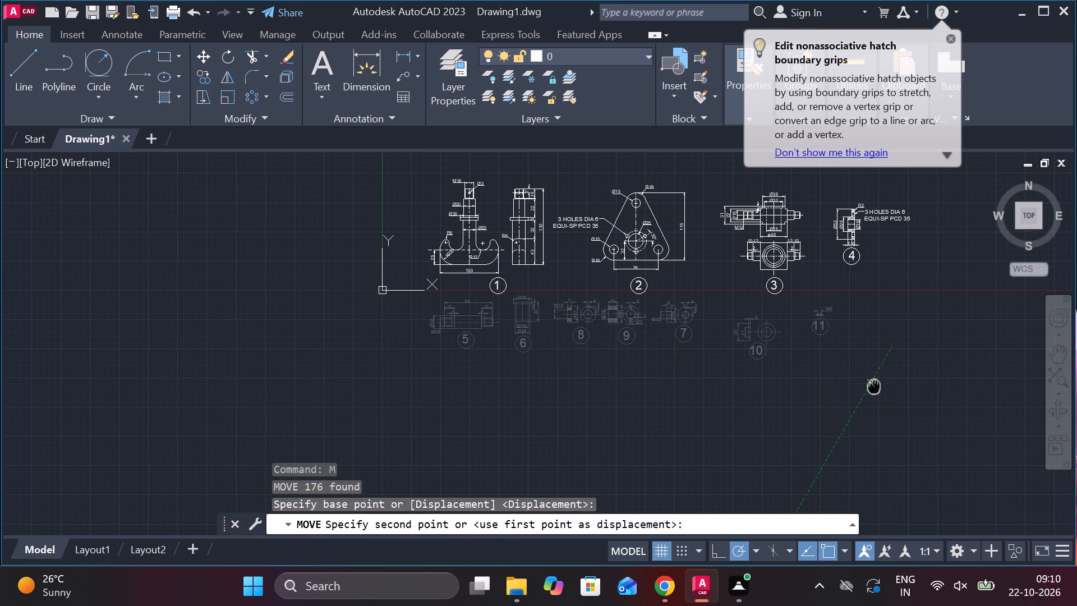
{"action": "middle_click_drag", "start_coordinate": [874, 385], "coordinate": [938, 359]}
{"action": "left_click", "coordinate": [443, 348]}
Move part 4 with its dimensions, hole note and balloon from beside part 3 to the clear space below part 1.
{"action": "middle_click_drag", "start_coordinate": [573, 348], "coordinate": [560, 354]}
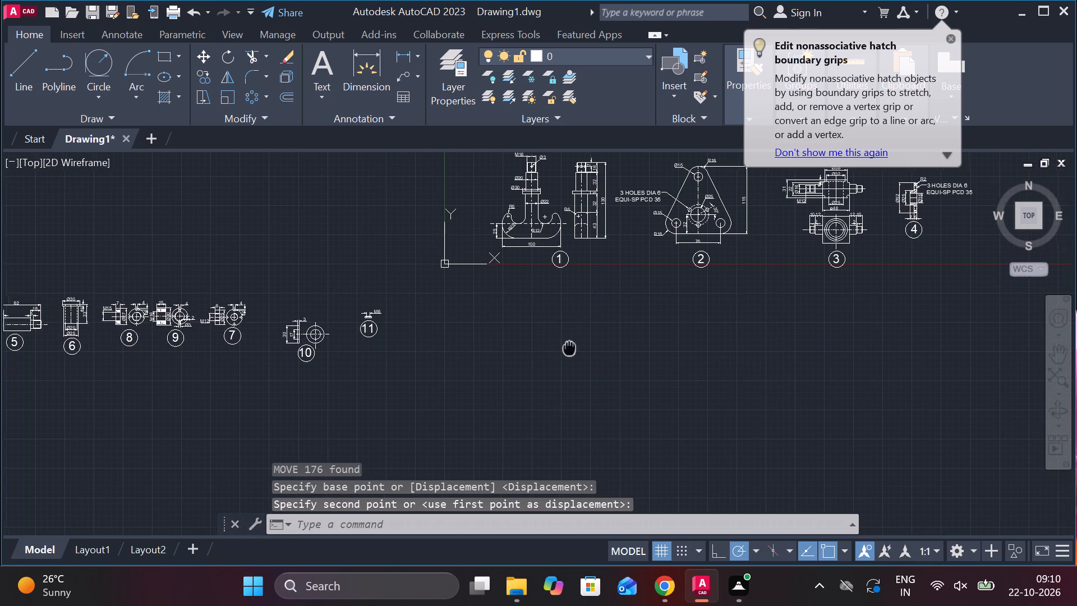
{"action": "middle_click_drag", "start_coordinate": [560, 354], "coordinate": [500, 384]}
{"action": "scroll", "coordinate": [872, 322], "scroll_direction": "up", "scroll_amount": 1}
{"action": "middle_click_drag", "start_coordinate": [870, 322], "coordinate": [857, 405]}
{"action": "left_click", "coordinate": [758, 208]}
{"action": "left_click", "coordinate": [923, 385]}
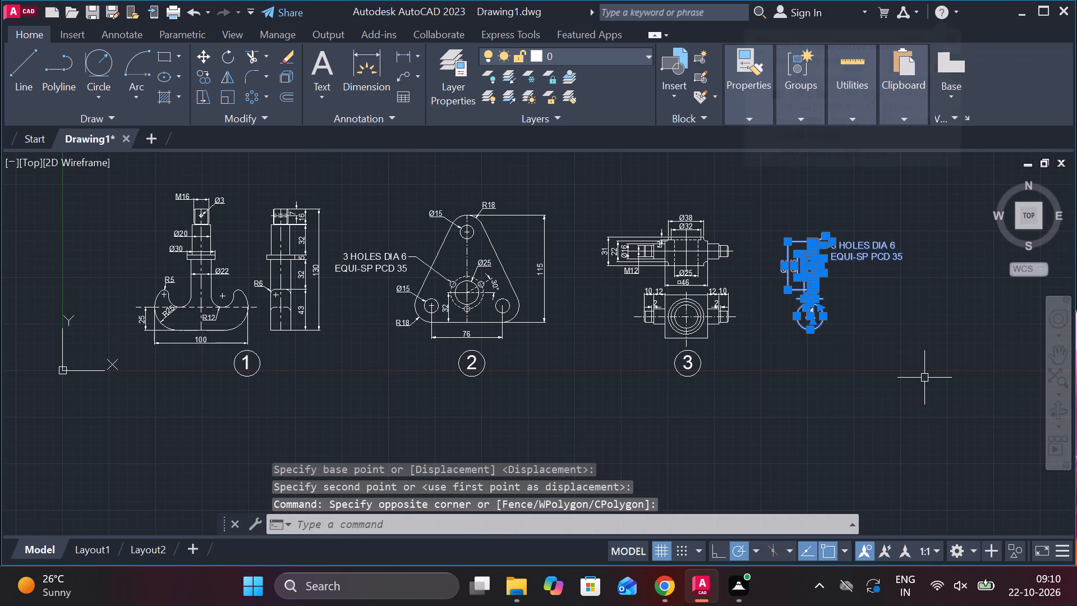
{"action": "key", "text": "m"}
{"action": "key", "text": "Return"}
{"action": "left_click", "coordinate": [894, 356]}
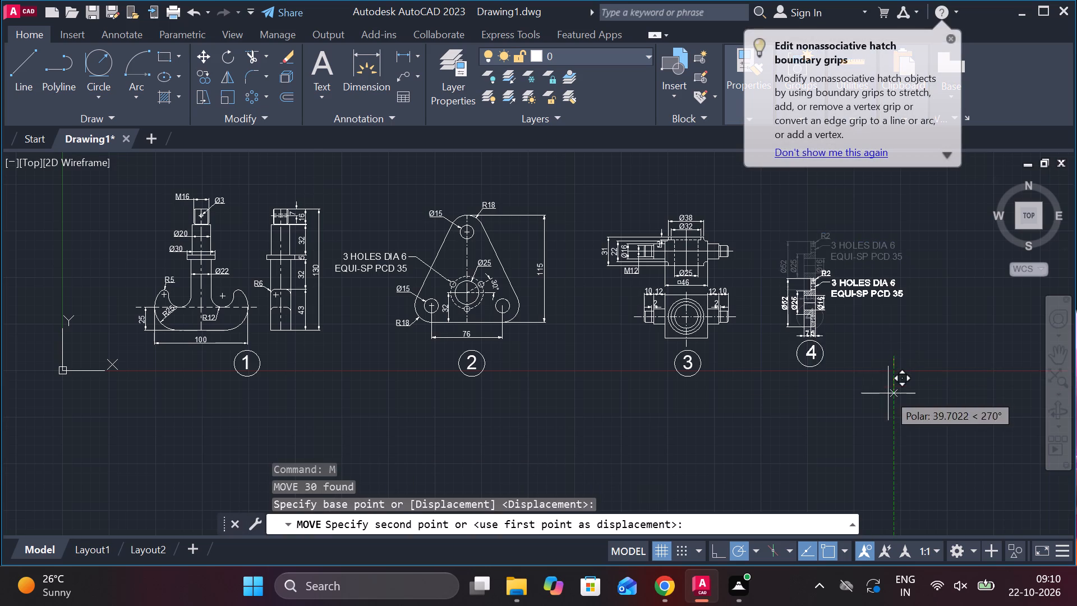
{"action": "scroll", "coordinate": [888, 393], "scroll_direction": "down", "scroll_amount": 1}
{"action": "middle_click_drag", "start_coordinate": [640, 462], "coordinate": [662, 384]}
{"action": "scroll", "coordinate": [523, 397], "scroll_direction": "up", "scroll_amount": 1}
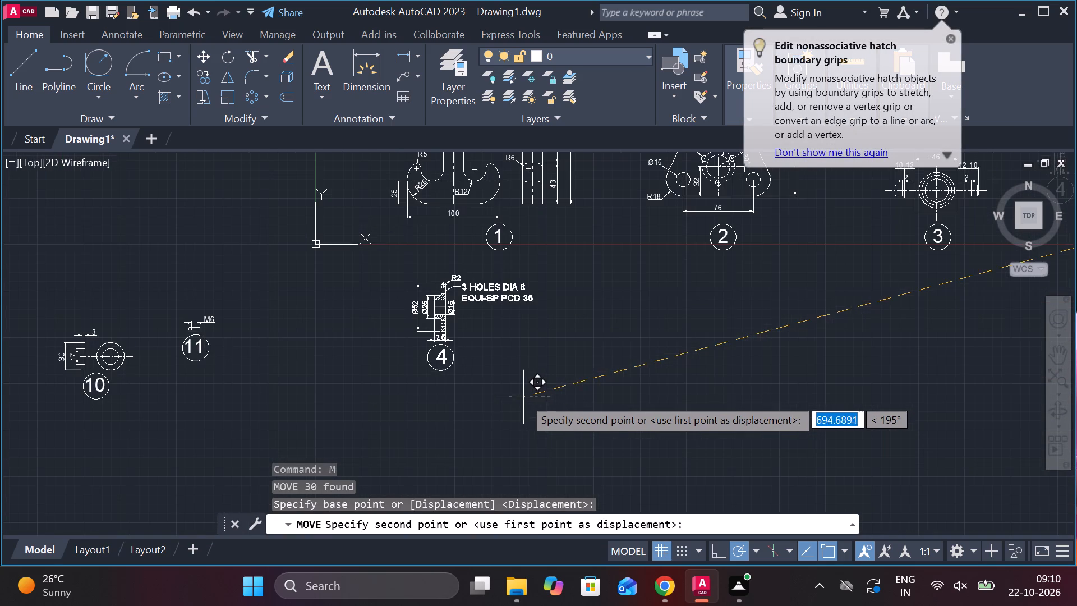
{"action": "left_click", "coordinate": [534, 390]}
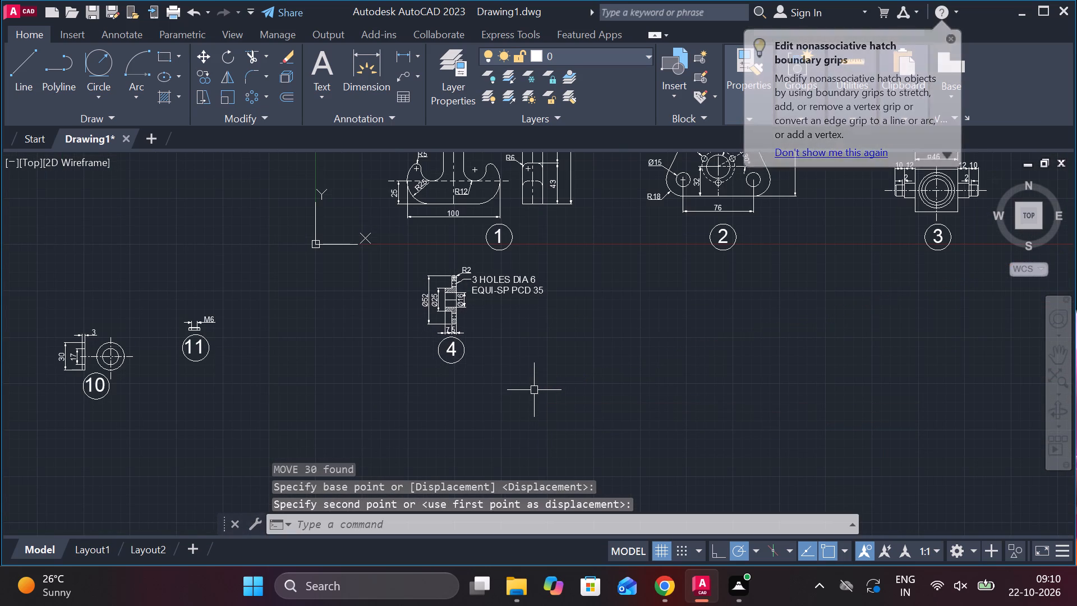
Move part 5 with its dimensions and balloon into the second row, beside part 4's hole note.
{"action": "scroll", "coordinate": [534, 390], "scroll_direction": "down", "scroll_amount": 2}
{"action": "middle_click_drag", "start_coordinate": [399, 406], "coordinate": [604, 356]}
{"action": "scroll", "coordinate": [311, 329], "scroll_direction": "up", "scroll_amount": 3}
{"action": "left_click", "coordinate": [435, 210]}
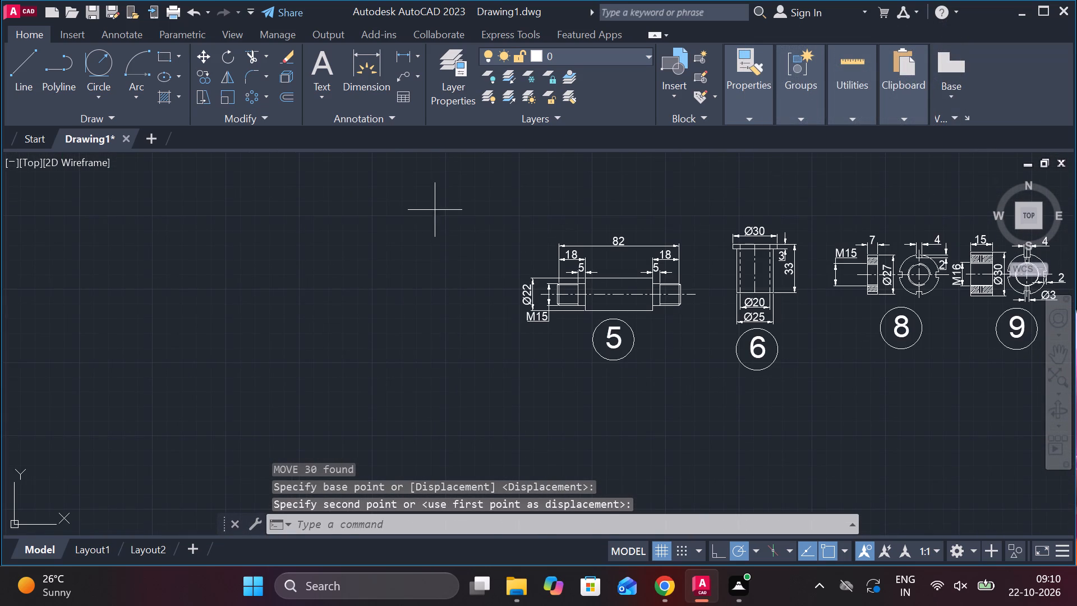
{"action": "left_click", "coordinate": [705, 393]}
{"action": "key", "text": "m"}
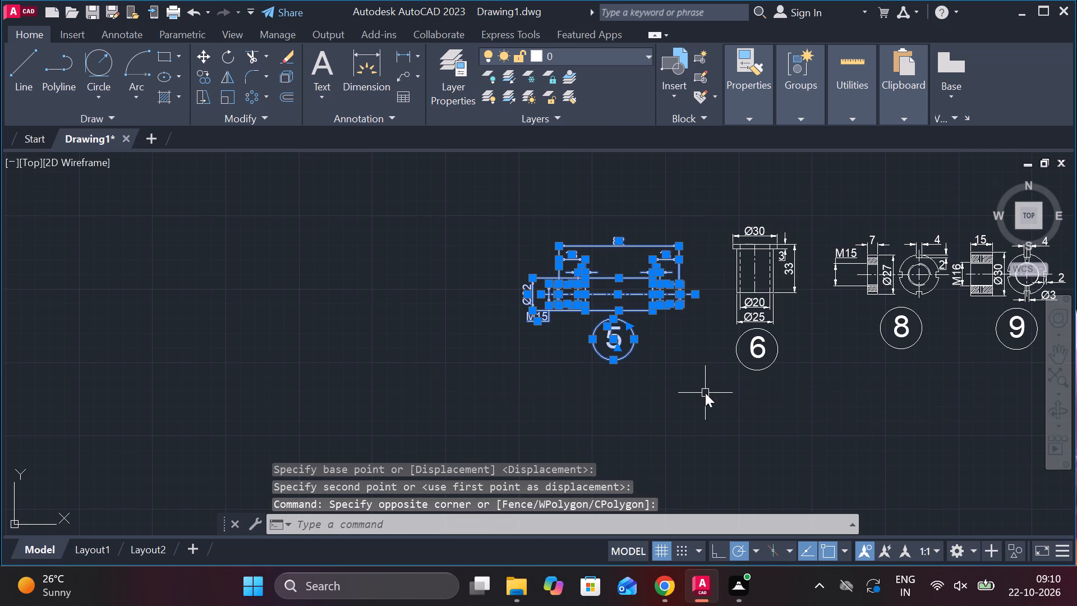
{"action": "key", "text": "Return"}
{"action": "left_click", "coordinate": [705, 393]}
{"action": "scroll", "coordinate": [712, 393], "scroll_direction": "down", "scroll_amount": 1}
{"action": "middle_click_drag", "start_coordinate": [711, 394], "coordinate": [67, 380]}
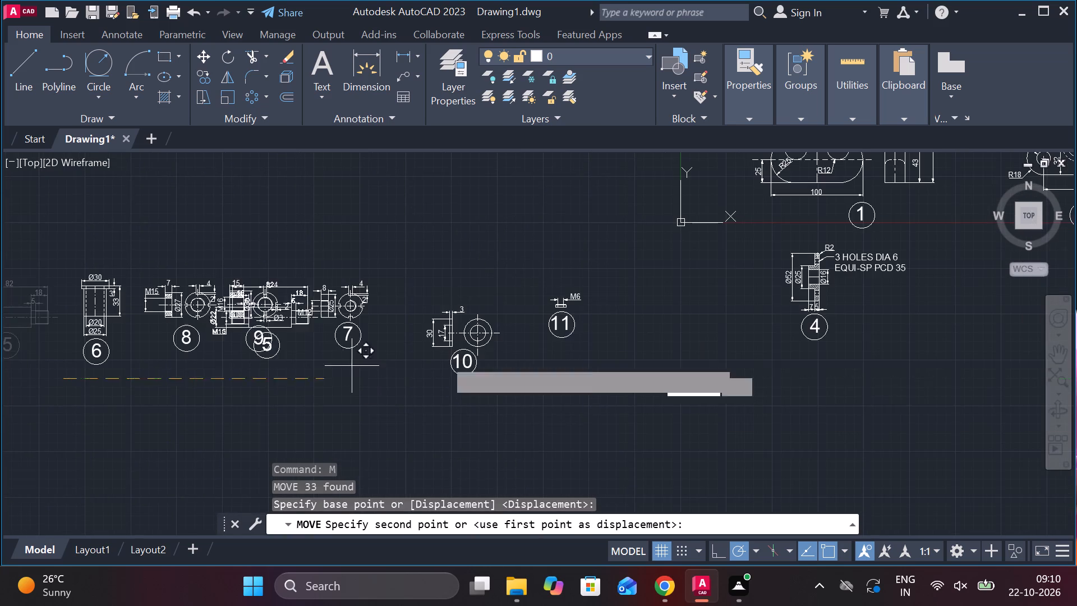
{"action": "middle_click_drag", "start_coordinate": [582, 350], "coordinate": [288, 384]}
{"action": "scroll", "coordinate": [746, 389], "scroll_direction": "up", "scroll_amount": 1}
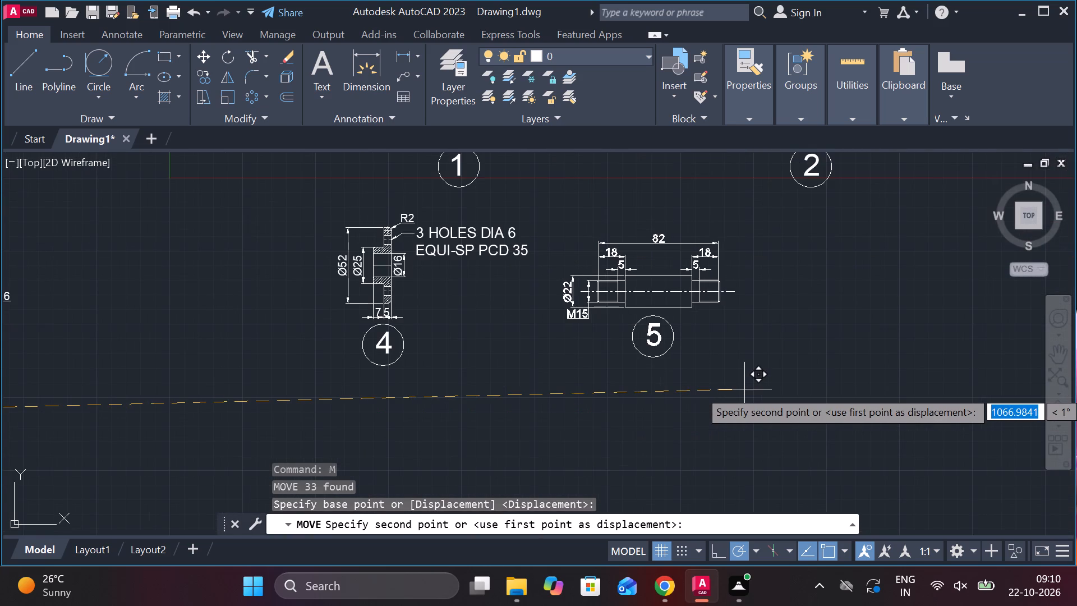
{"action": "left_click", "coordinate": [744, 389]}
Move part 6 with its dimensions and balloon into the second row, right of part 5 and below part 2.
{"action": "scroll", "coordinate": [756, 389], "scroll_direction": "down", "scroll_amount": 3}
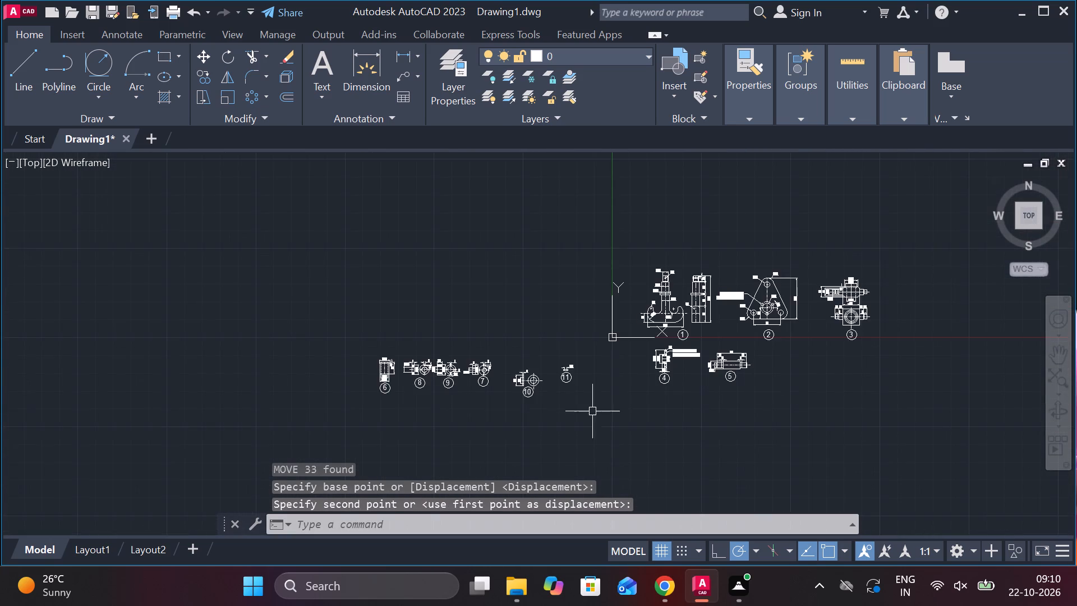
{"action": "scroll", "coordinate": [357, 387], "scroll_direction": "up", "scroll_amount": 2}
{"action": "left_click", "coordinate": [330, 282]}
{"action": "left_click", "coordinate": [459, 418]}
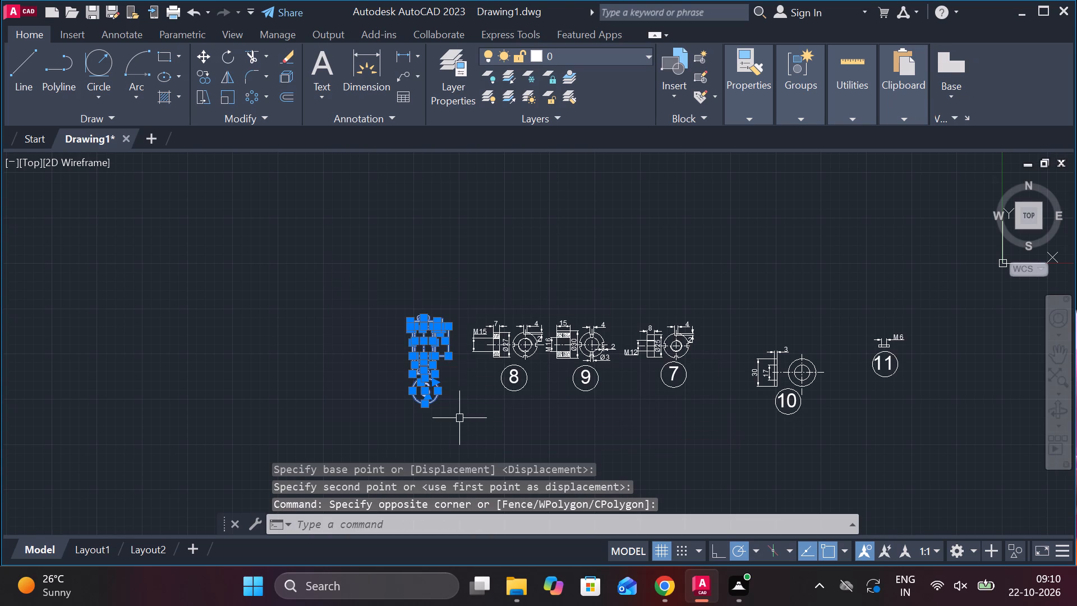
{"action": "key", "text": "m"}
{"action": "key", "text": "Return"}
{"action": "left_click", "coordinate": [461, 408]}
{"action": "scroll", "coordinate": [578, 433], "scroll_direction": "down", "scroll_amount": 2}
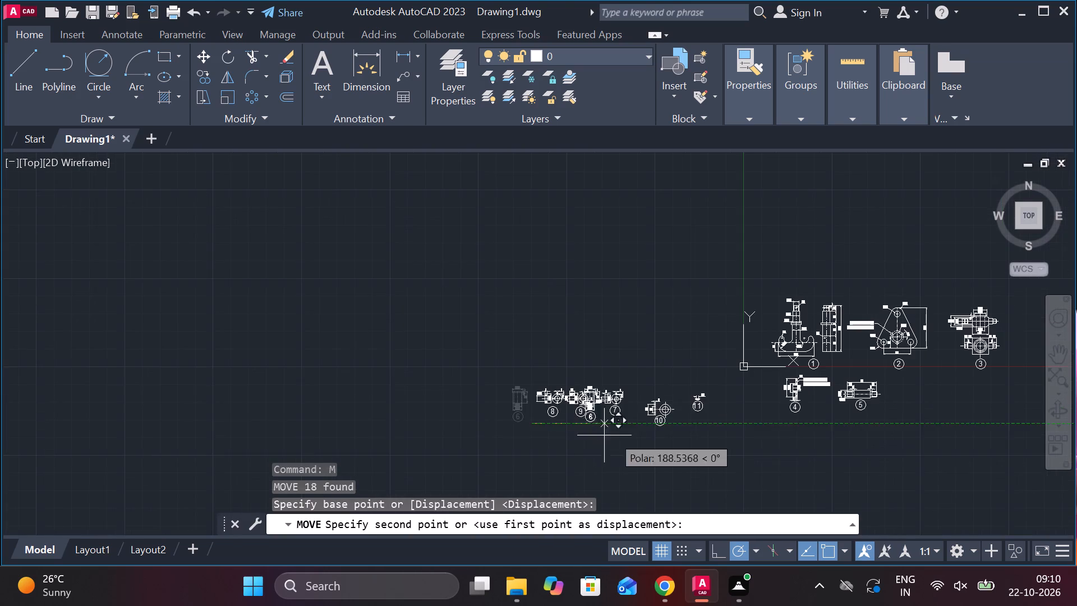
{"action": "middle_click_drag", "start_coordinate": [833, 442], "coordinate": [477, 433]}
{"action": "scroll", "coordinate": [589, 417], "scroll_direction": "up", "scroll_amount": 2}
{"action": "middle_click_drag", "start_coordinate": [556, 408], "coordinate": [676, 407]}
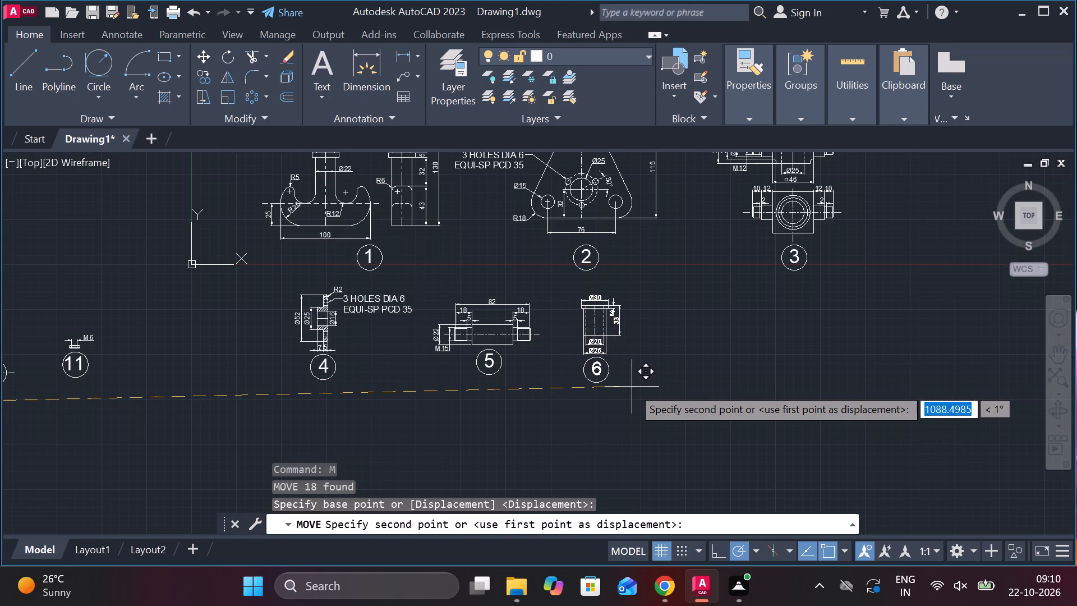
{"action": "left_click", "coordinate": [632, 384]}
Move part 7 with both views, dimensions and balloon to the end of the second row, right of part 6.
{"action": "scroll", "coordinate": [659, 388], "scroll_direction": "down", "scroll_amount": 3}
{"action": "scroll", "coordinate": [408, 416], "scroll_direction": "up", "scroll_amount": 3}
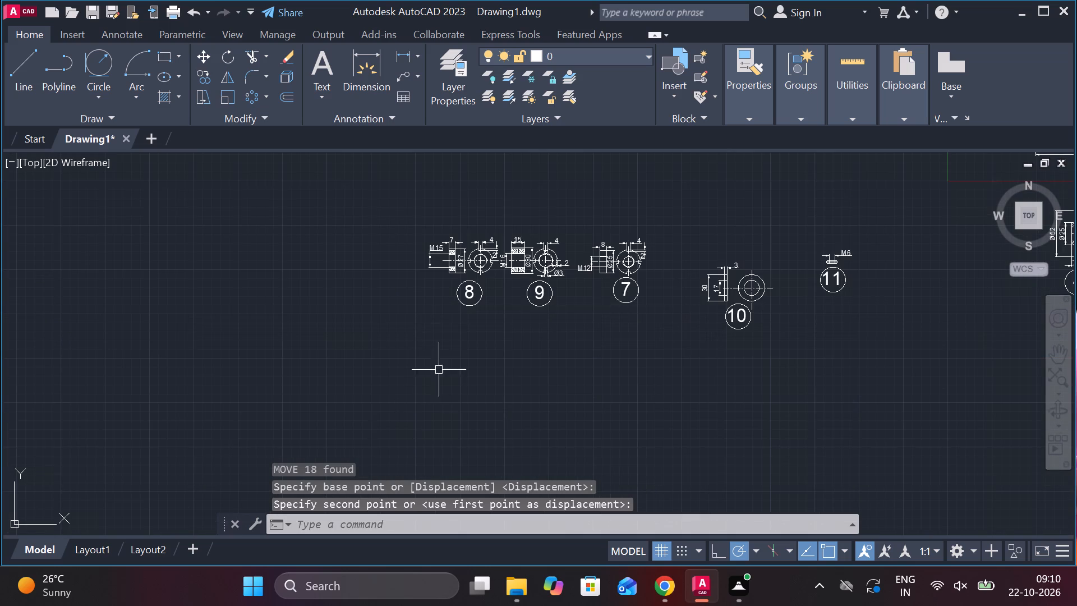
{"action": "scroll", "coordinate": [599, 270], "scroll_direction": "up", "scroll_amount": 1}
{"action": "scroll", "coordinate": [562, 202], "scroll_direction": "up", "scroll_amount": 2}
{"action": "left_click", "coordinate": [553, 195]}
{"action": "middle_click_drag", "start_coordinate": [738, 451], "coordinate": [730, 451]}
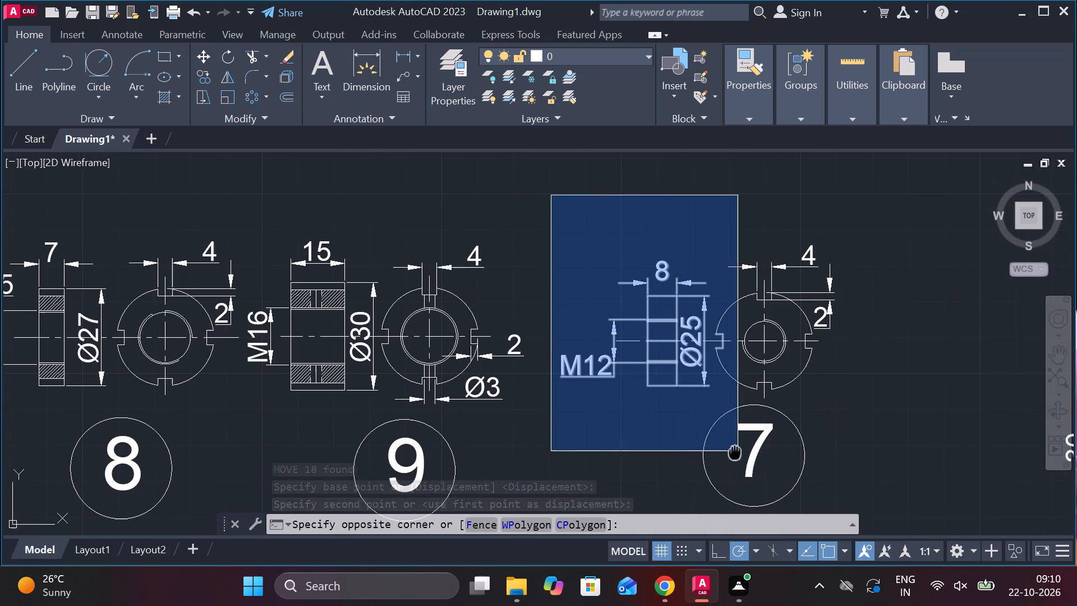
{"action": "middle_click_drag", "start_coordinate": [730, 451], "coordinate": [679, 396]}
{"action": "left_click", "coordinate": [808, 469]}
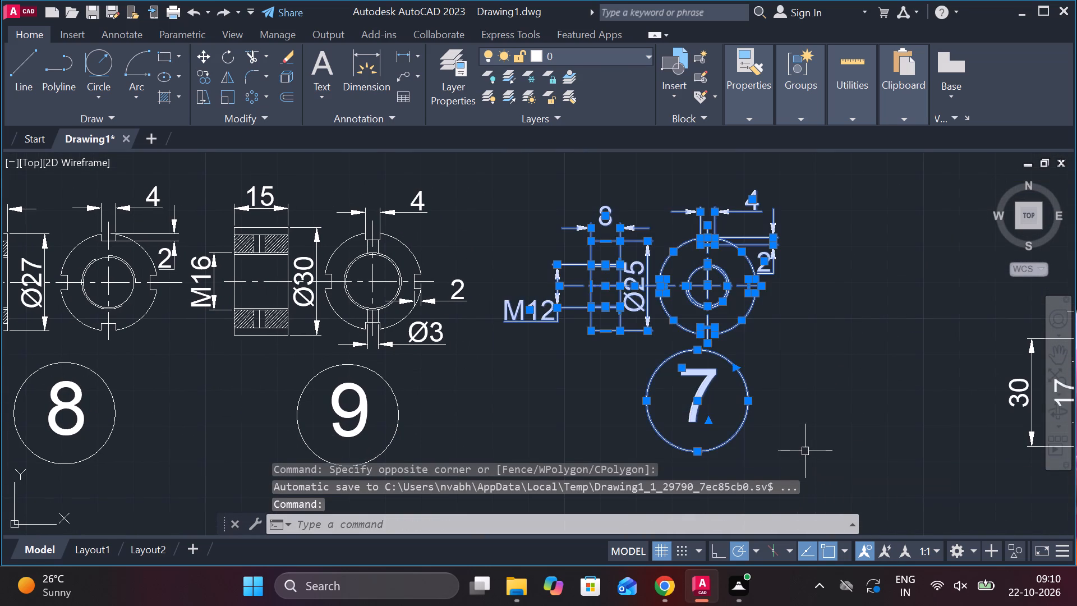
{"action": "key", "text": "m"}
{"action": "key", "text": "Return"}
{"action": "left_click", "coordinate": [801, 446]}
{"action": "scroll", "coordinate": [801, 446], "scroll_direction": "down", "scroll_amount": 2}
{"action": "middle_click_drag", "start_coordinate": [803, 438], "coordinate": [762, 437]}
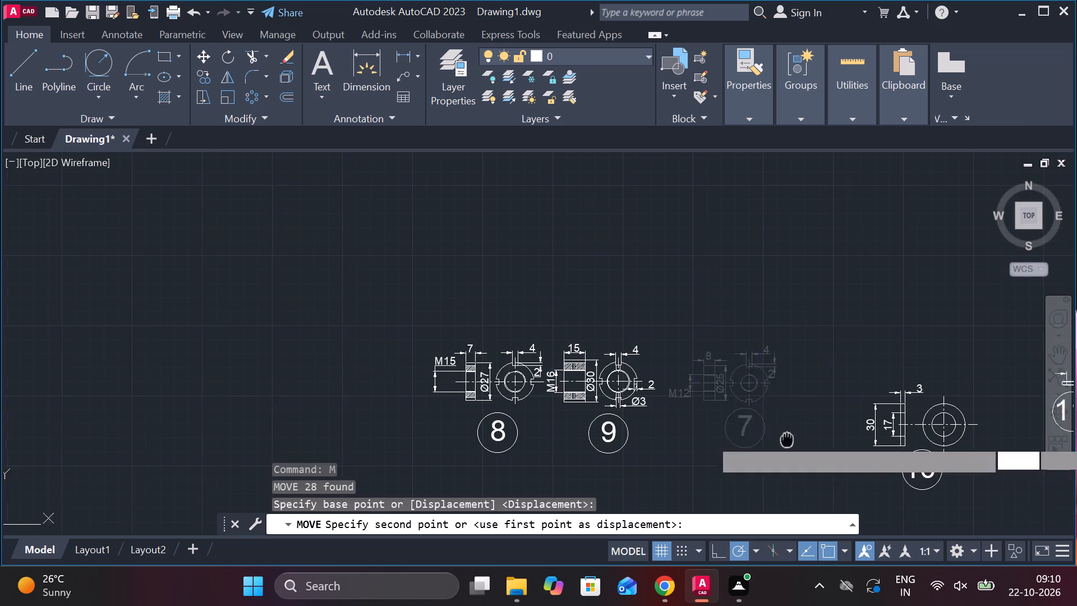
{"action": "middle_click_drag", "start_coordinate": [762, 437], "coordinate": [540, 389]}
{"action": "middle_click_drag", "start_coordinate": [895, 389], "coordinate": [200, 436]}
{"action": "scroll", "coordinate": [321, 435], "scroll_direction": "down", "scroll_amount": 1}
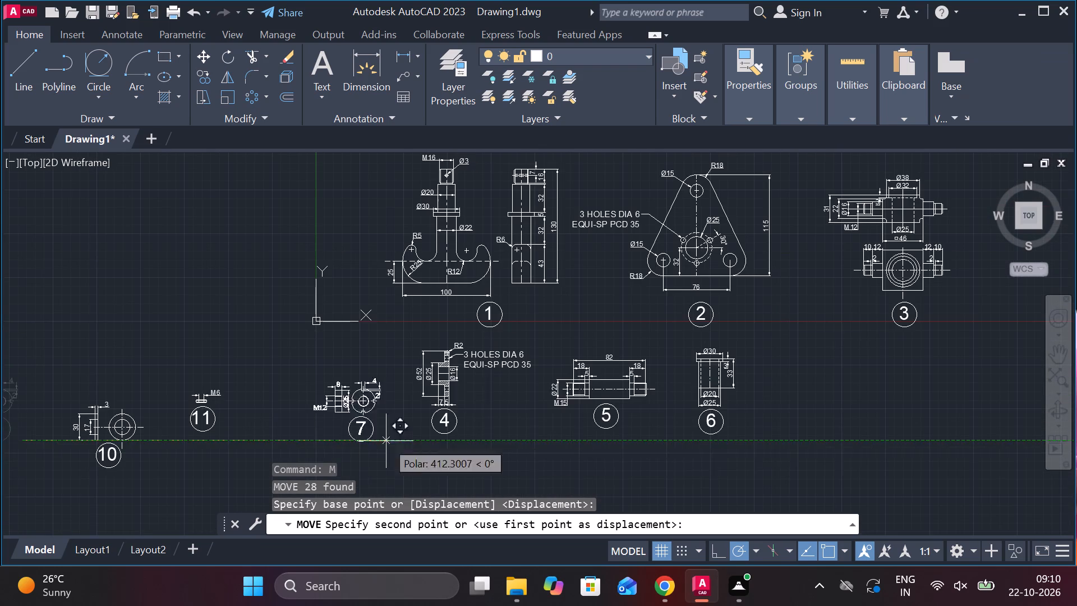
{"action": "middle_click_drag", "start_coordinate": [845, 423], "coordinate": [779, 421]}
{"action": "scroll", "coordinate": [843, 422], "scroll_direction": "up", "scroll_amount": 1}
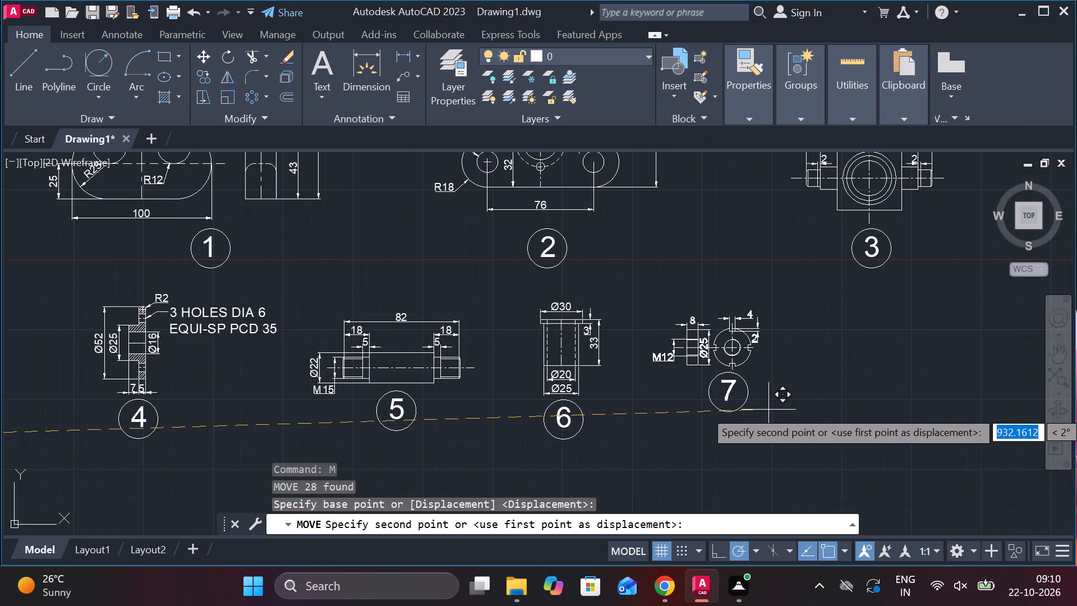
{"action": "left_click", "coordinate": [768, 410]}
Move part 8 with both views, dimensions and balloon below part 4 to start a third row.
{"action": "scroll", "coordinate": [774, 410], "scroll_direction": "down", "scroll_amount": 2}
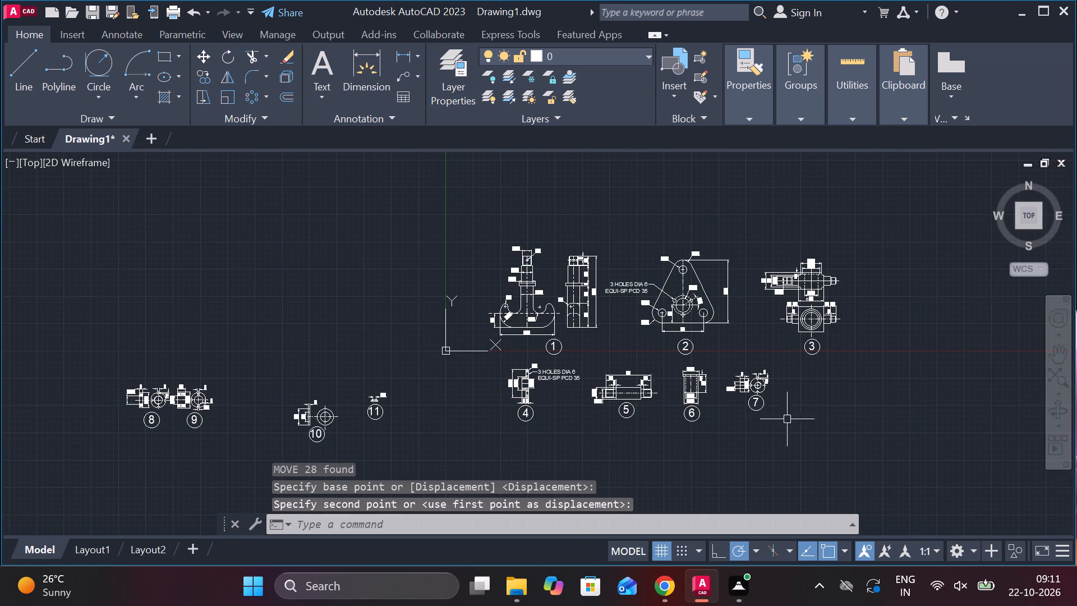
{"action": "middle_click_drag", "start_coordinate": [439, 439], "coordinate": [514, 381]}
{"action": "scroll", "coordinate": [251, 362], "scroll_direction": "up", "scroll_amount": 2}
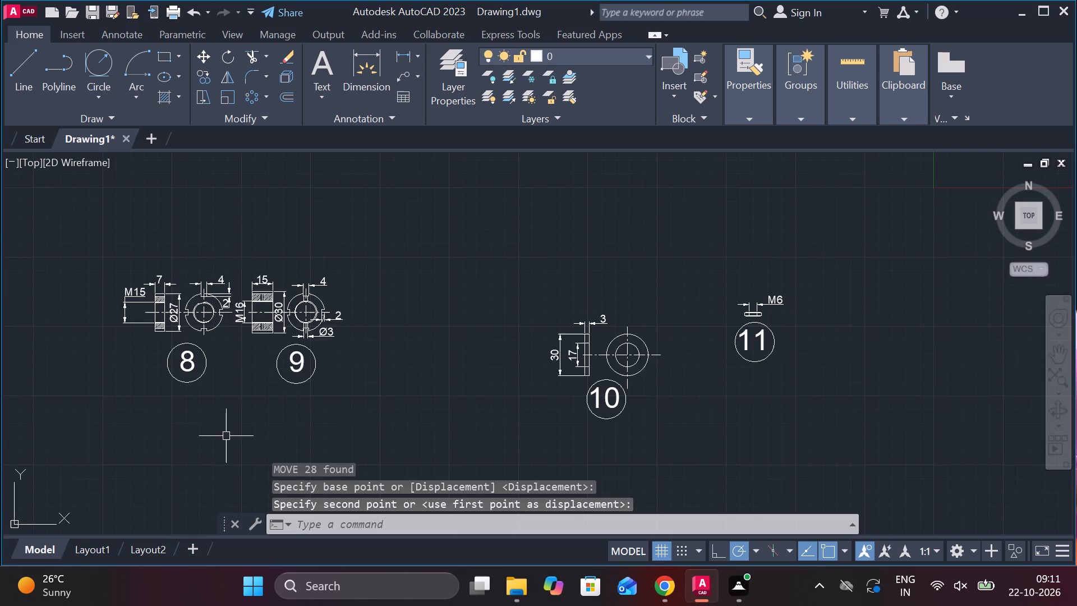
{"action": "scroll", "coordinate": [246, 426], "scroll_direction": "up", "scroll_amount": 1}
{"action": "middle_click_drag", "start_coordinate": [248, 426], "coordinate": [561, 414]}
{"action": "middle_click_drag", "start_coordinate": [515, 369], "coordinate": [528, 425]}
{"action": "left_click_drag", "start_coordinate": [285, 192], "coordinate": [295, 192]}
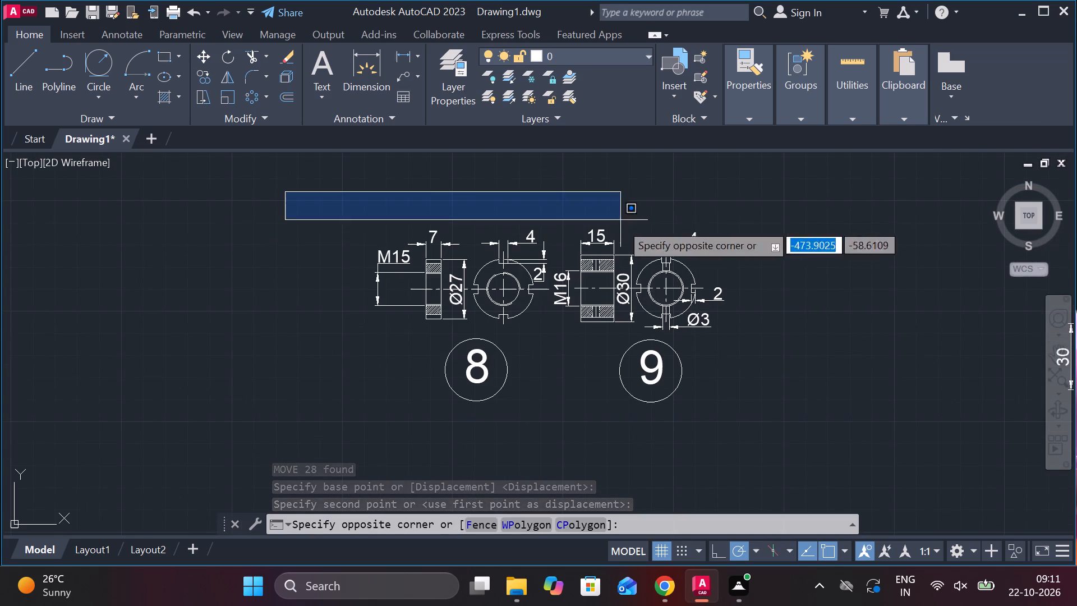
{"action": "left_click", "coordinate": [551, 417]}
{"action": "key", "text": "m"}
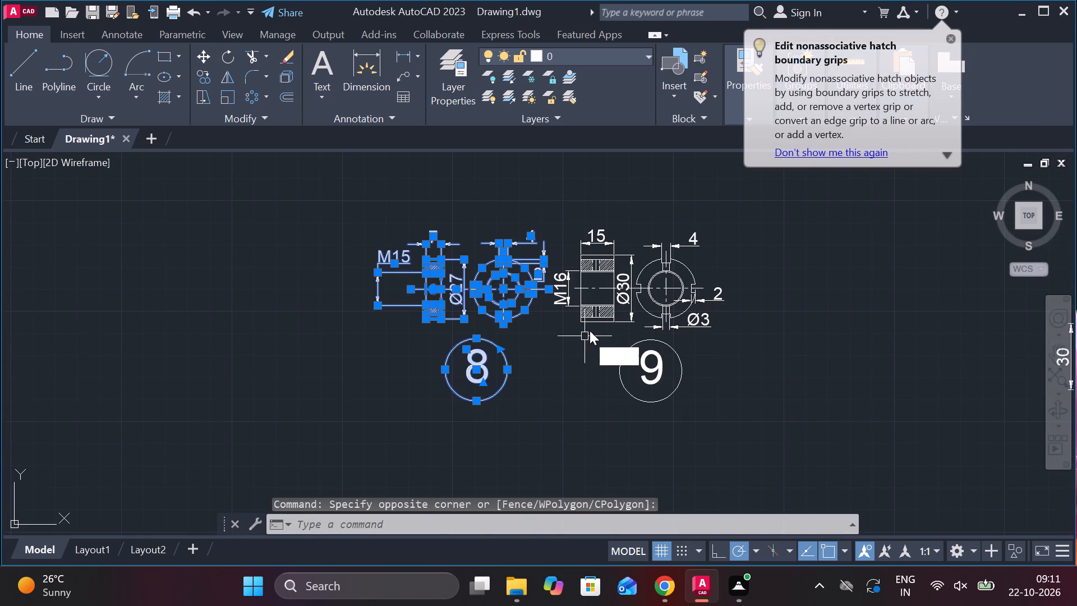
{"action": "key", "text": "Return"}
{"action": "left_click", "coordinate": [303, 386]}
{"action": "scroll", "coordinate": [545, 345], "scroll_direction": "down", "scroll_amount": 3}
{"action": "middle_click_drag", "start_coordinate": [563, 346], "coordinate": [60, 305]}
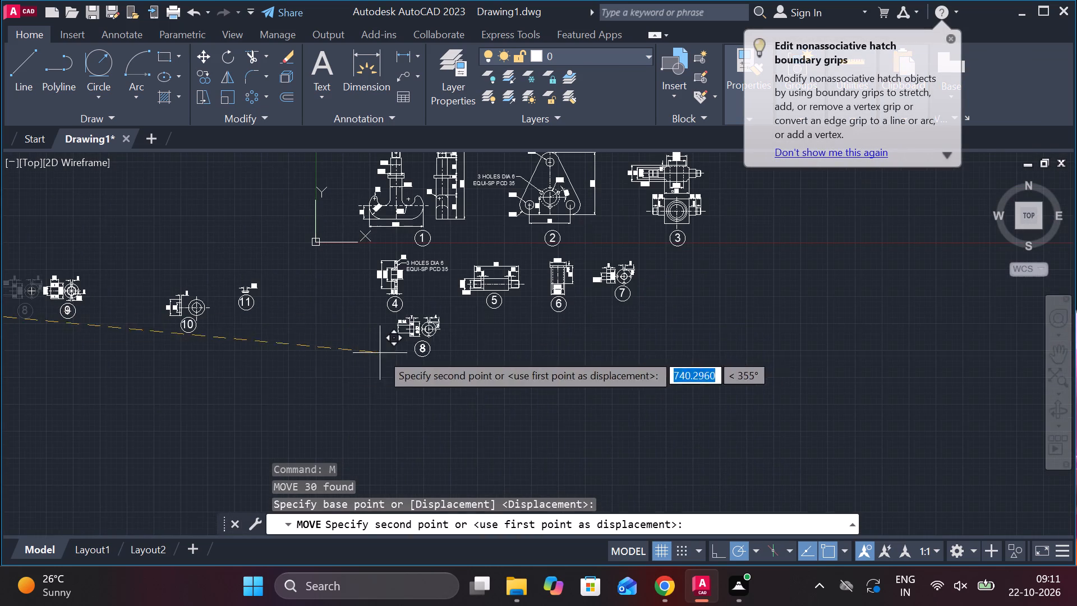
{"action": "scroll", "coordinate": [703, 295], "scroll_direction": "up", "scroll_amount": 1}
{"action": "scroll", "coordinate": [635, 295], "scroll_direction": "up", "scroll_amount": 1}
{"action": "scroll", "coordinate": [635, 295], "scroll_direction": "down", "scroll_amount": 2}
{"action": "middle_click_drag", "start_coordinate": [516, 371], "coordinate": [678, 351]}
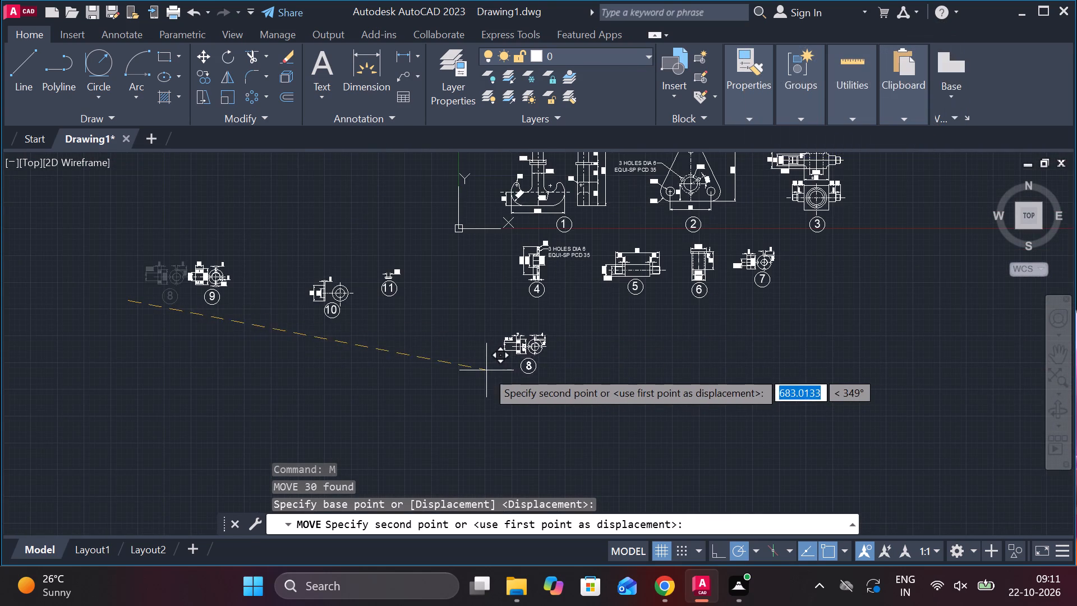
{"action": "scroll", "coordinate": [486, 370], "scroll_direction": "up", "scroll_amount": 2}
{"action": "left_click", "coordinate": [509, 324]}
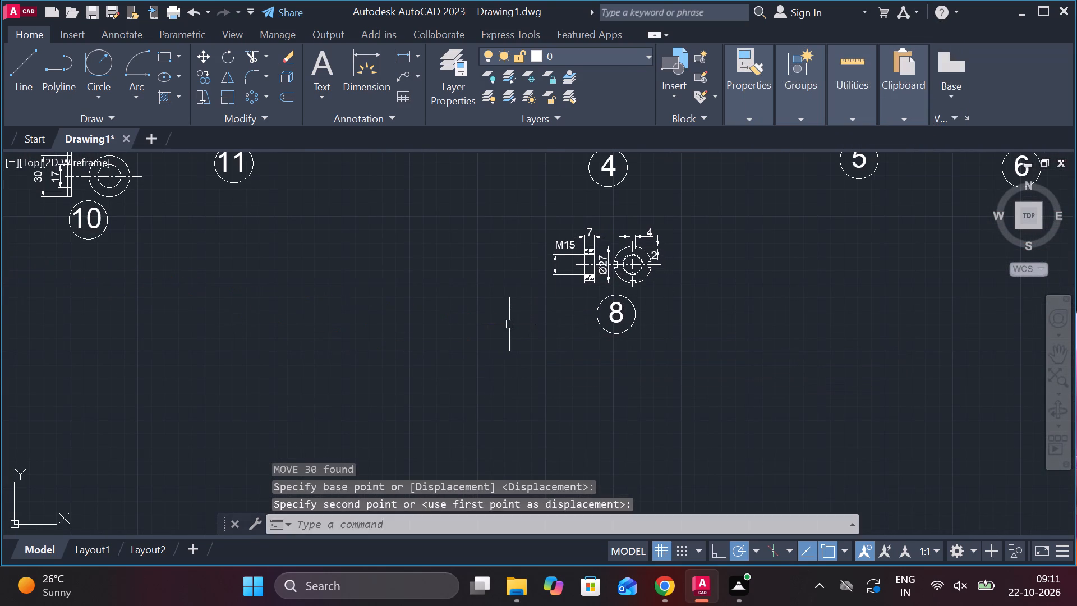
Move part 9 with its dimensions and balloon into the third row, right of part 8.
{"action": "scroll", "coordinate": [520, 326], "scroll_direction": "down", "scroll_amount": 2}
{"action": "middle_click_drag", "start_coordinate": [452, 332], "coordinate": [471, 337]}
{"action": "left_click_drag", "start_coordinate": [186, 212], "coordinate": [227, 238]}
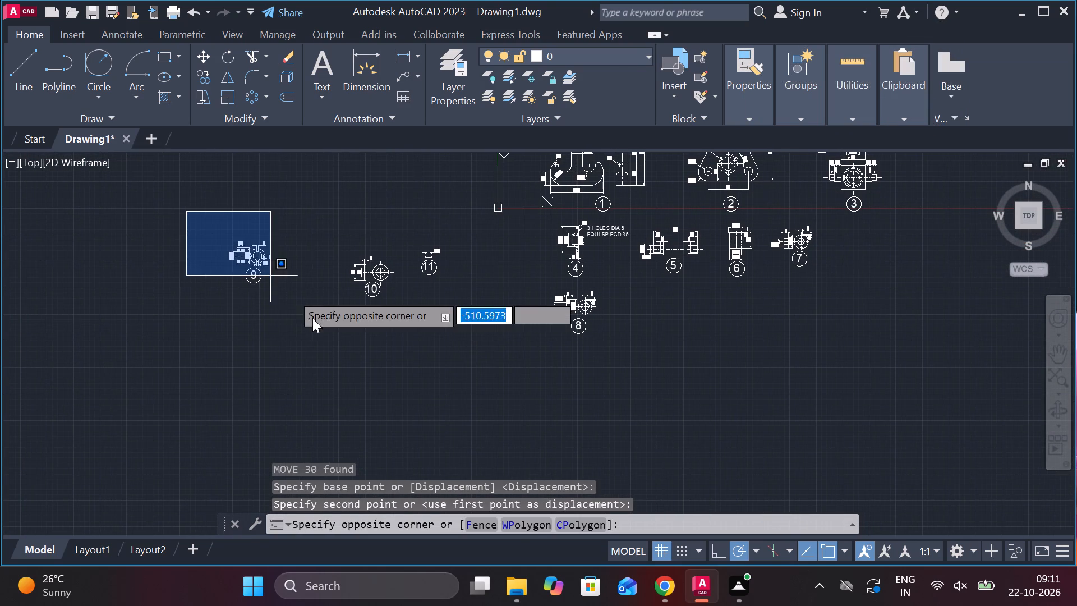
{"action": "left_click", "coordinate": [291, 343]}
{"action": "key", "text": "m"}
{"action": "key", "text": "Return"}
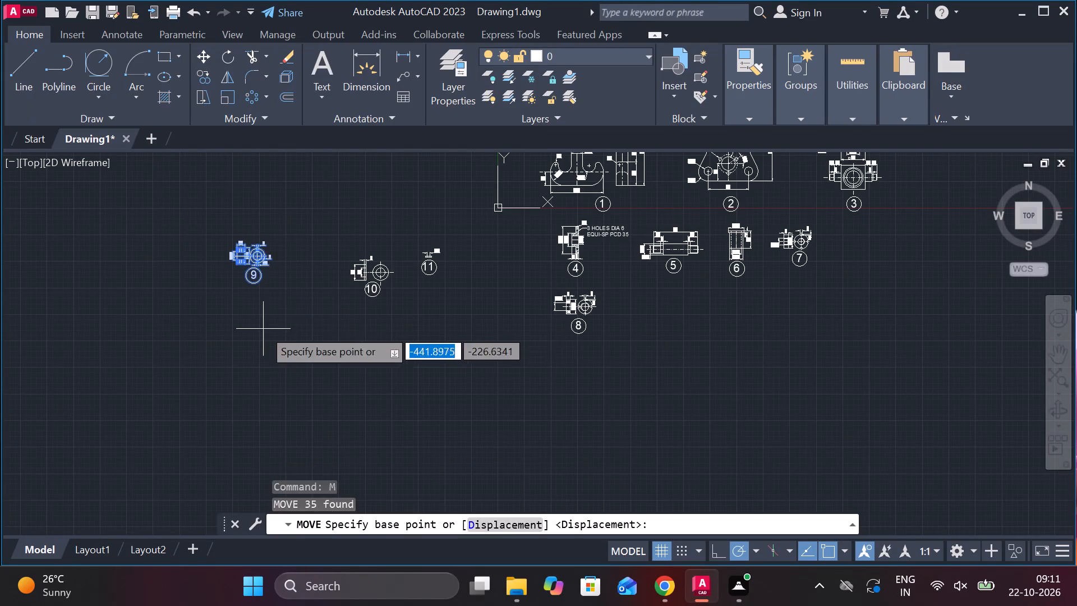
{"action": "left_click", "coordinate": [263, 329]}
{"action": "scroll", "coordinate": [679, 375], "scroll_direction": "up", "scroll_amount": 2}
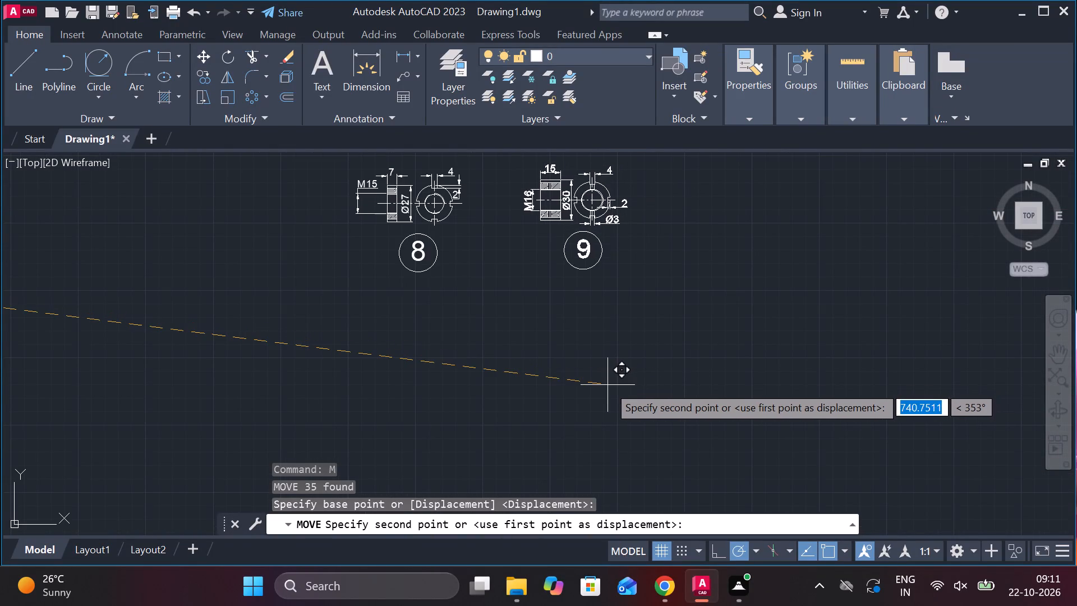
{"action": "left_click", "coordinate": [607, 385]}
Move part 10 with its dimensions and balloon into the third row, level with and right of part 9.
{"action": "scroll", "coordinate": [624, 386], "scroll_direction": "down", "scroll_amount": 2}
{"action": "scroll", "coordinate": [260, 277], "scroll_direction": "up", "scroll_amount": 1}
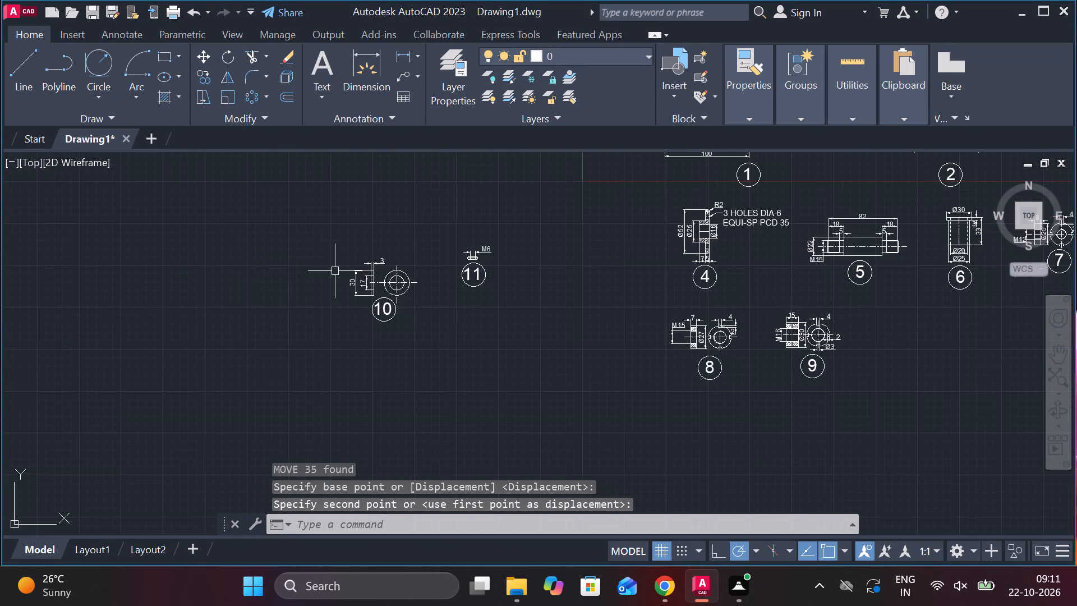
{"action": "left_click", "coordinate": [300, 229]}
{"action": "left_click", "coordinate": [435, 367]}
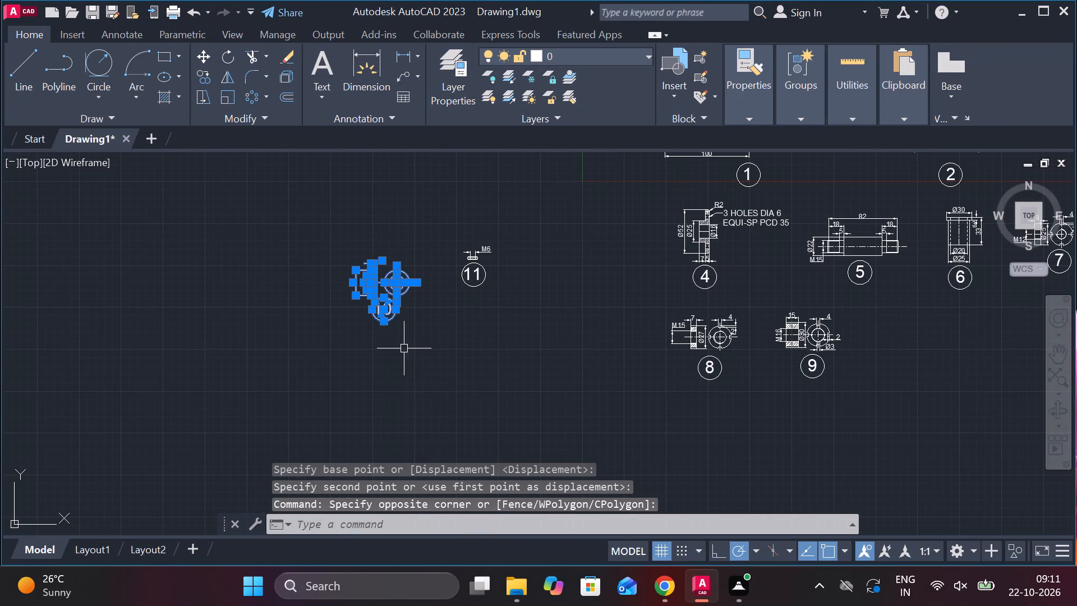
{"action": "key", "text": "m"}
{"action": "key", "text": "Return"}
{"action": "left_click", "coordinate": [404, 348]}
{"action": "middle_click_drag", "start_coordinate": [638, 426], "coordinate": [296, 429]}
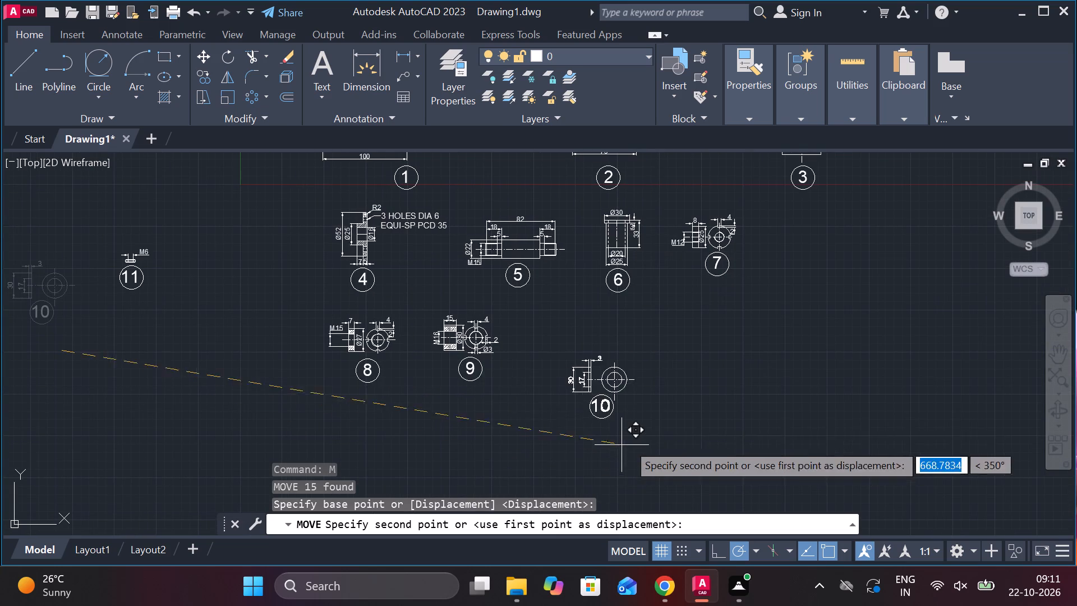
{"action": "left_click", "coordinate": [591, 403]}
Move part 11 with its M6 dimension and balloon to the end of the third row, right of part 10.
{"action": "scroll", "coordinate": [600, 403], "scroll_direction": "down", "scroll_amount": 1}
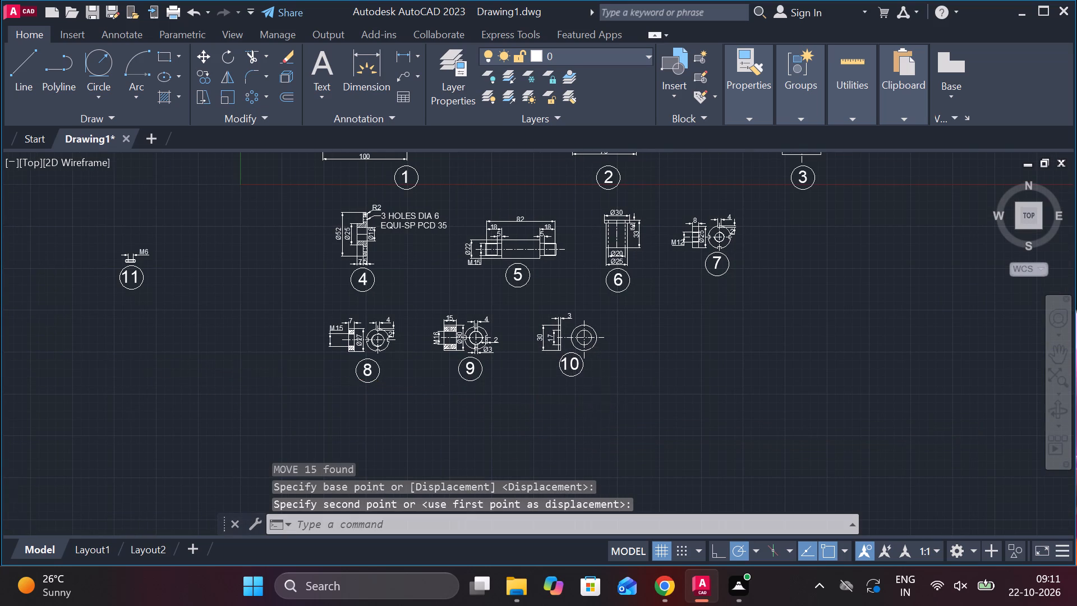
{"action": "left_click", "coordinate": [278, 284]}
{"action": "left_click", "coordinate": [372, 379]}
{"action": "key", "text": "m"}
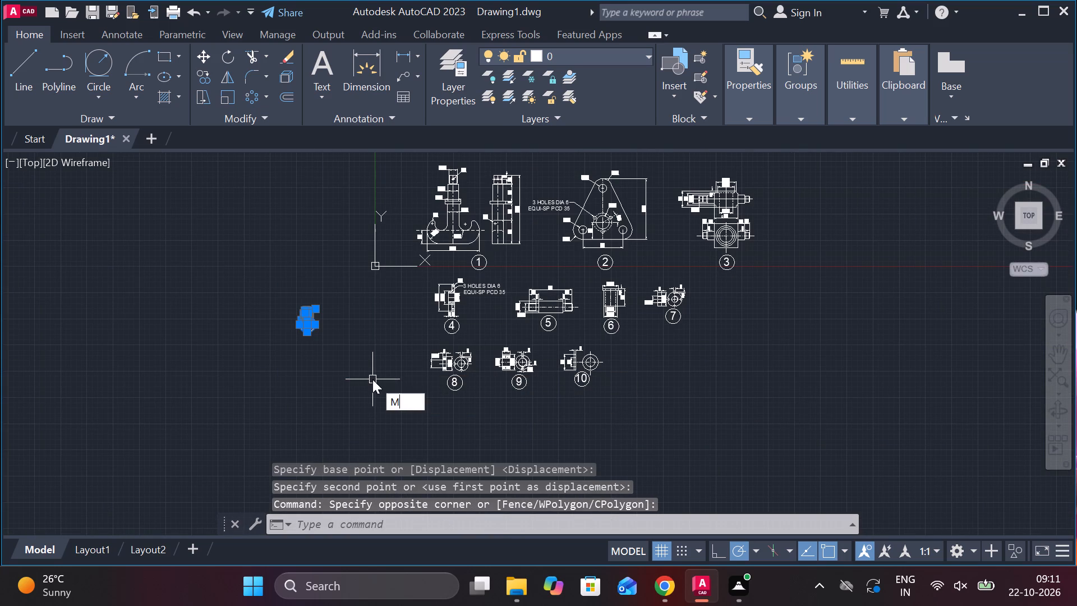
{"action": "key", "text": "Return"}
{"action": "left_click", "coordinate": [351, 403]}
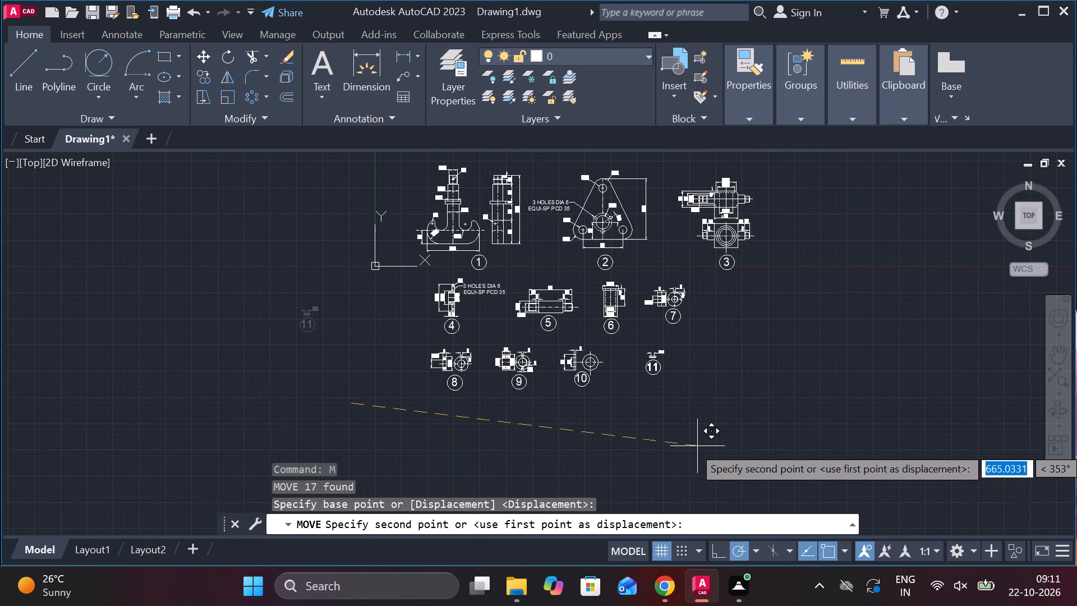
{"action": "left_click", "coordinate": [685, 446]}
Create a multiline text box in the empty space to the right of part 11.
{"action": "scroll", "coordinate": [760, 407], "scroll_direction": "up", "scroll_amount": 1}
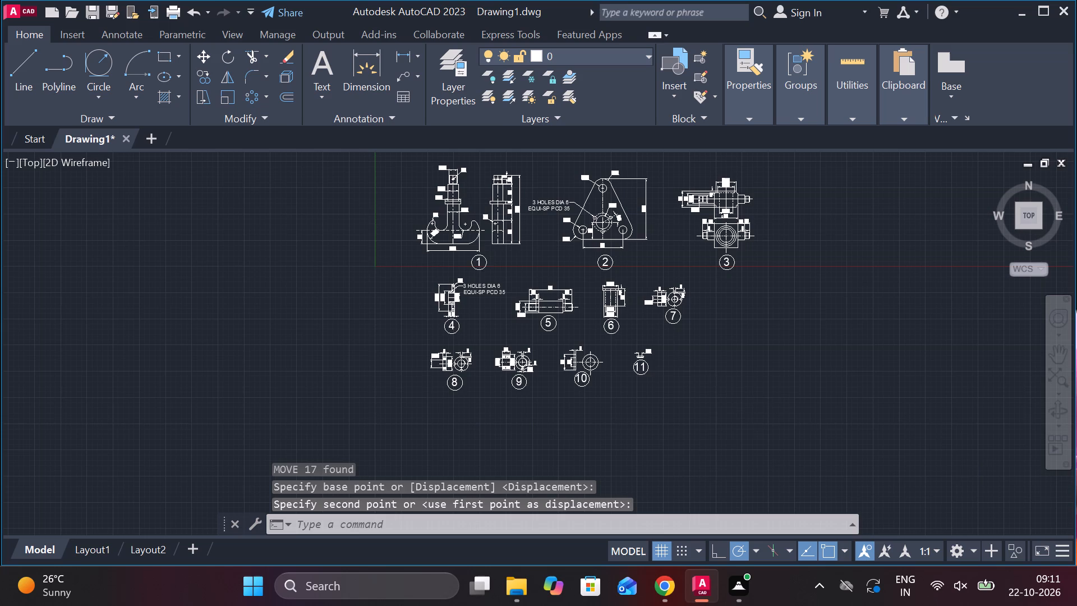
{"action": "scroll", "coordinate": [760, 407], "scroll_direction": "down", "scroll_amount": 1}
{"action": "middle_click_drag", "start_coordinate": [764, 407], "coordinate": [627, 400]}
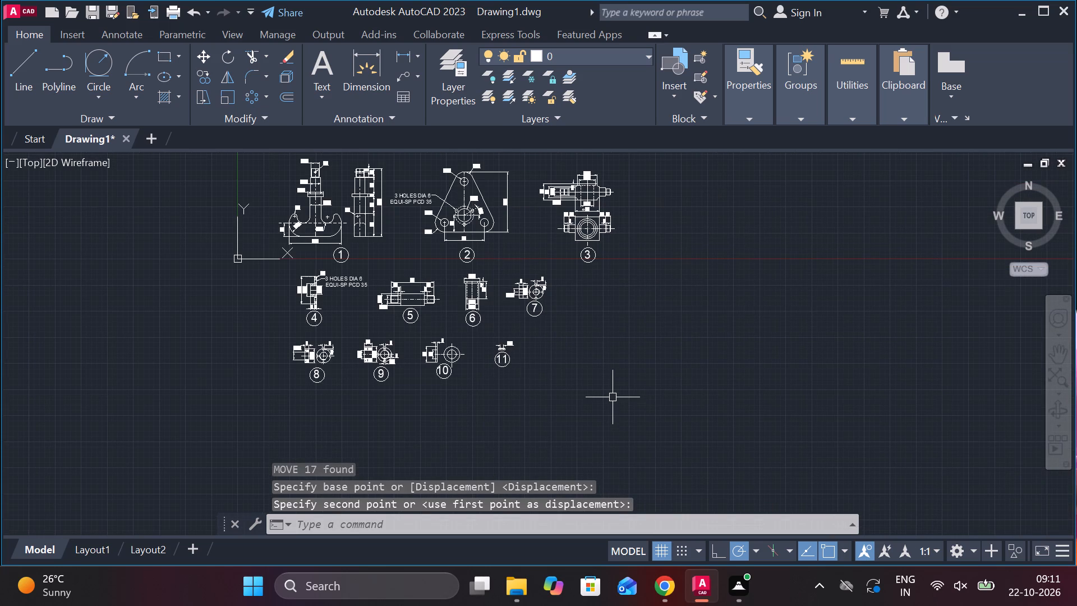
{"action": "scroll", "coordinate": [609, 382], "scroll_direction": "up", "scroll_amount": 2}
{"action": "middle_click_drag", "start_coordinate": [613, 384], "coordinate": [539, 394]}
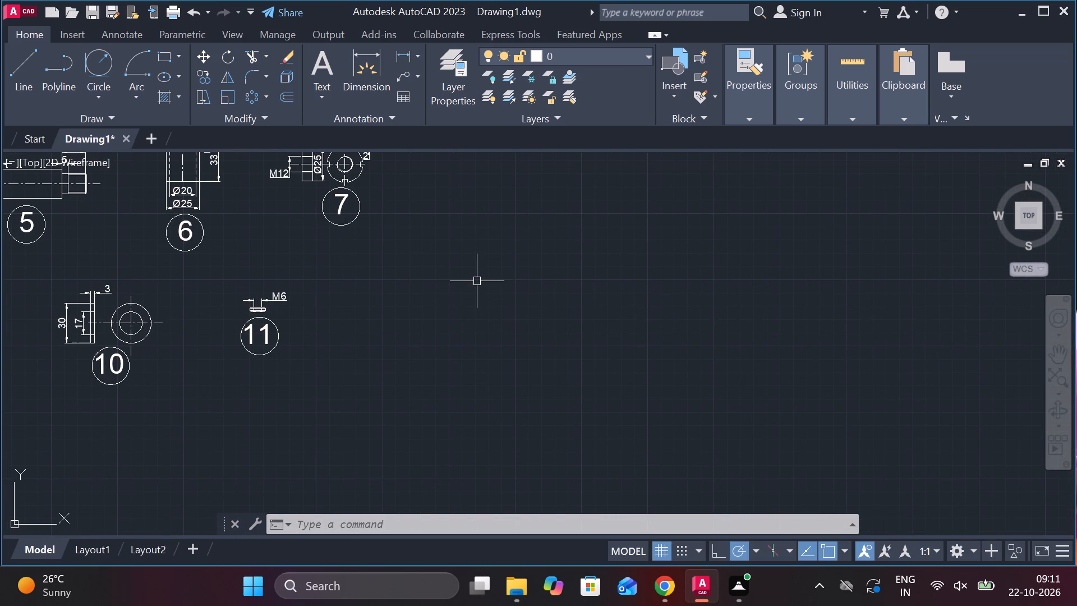
{"action": "key", "text": "Escape"}
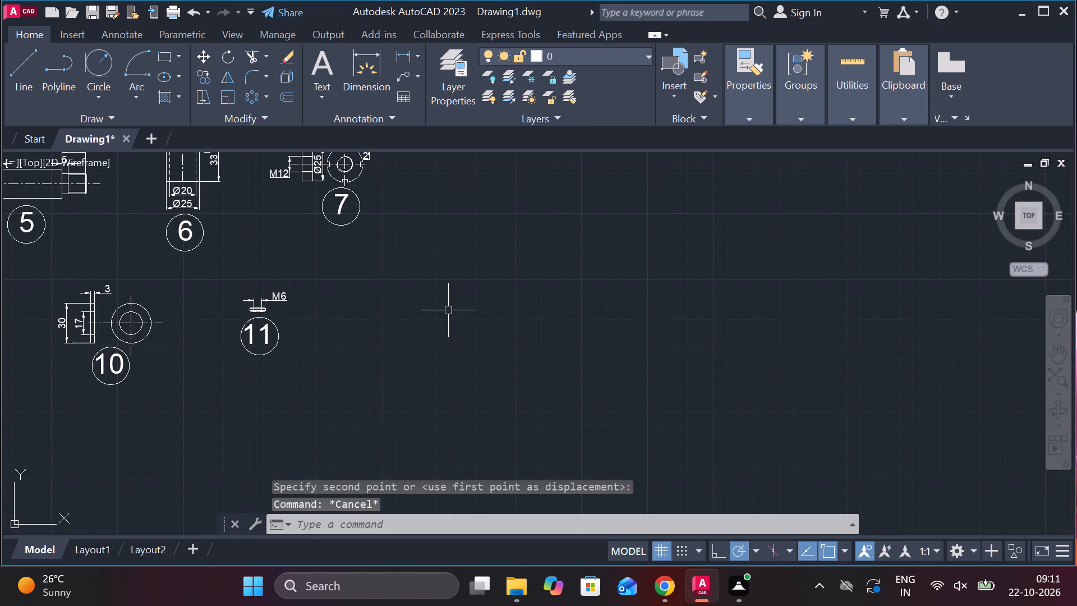
{"action": "type", "text": "MT"}
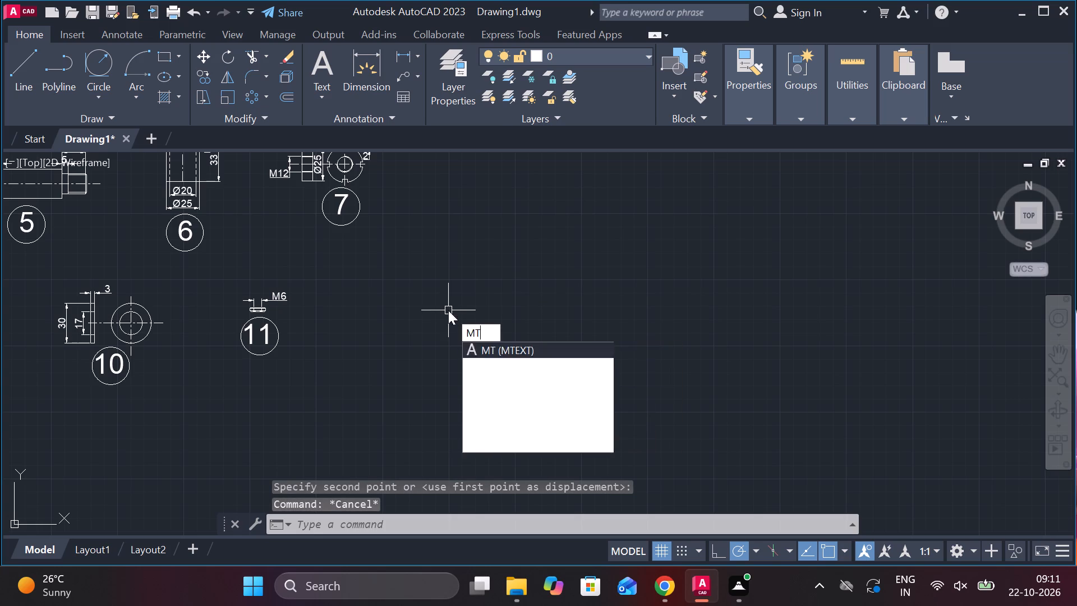
{"action": "key", "text": "Return"}
{"action": "scroll", "coordinate": [448, 310], "scroll_direction": "down", "scroll_amount": 2}
{"action": "left_click", "coordinate": [478, 310]}
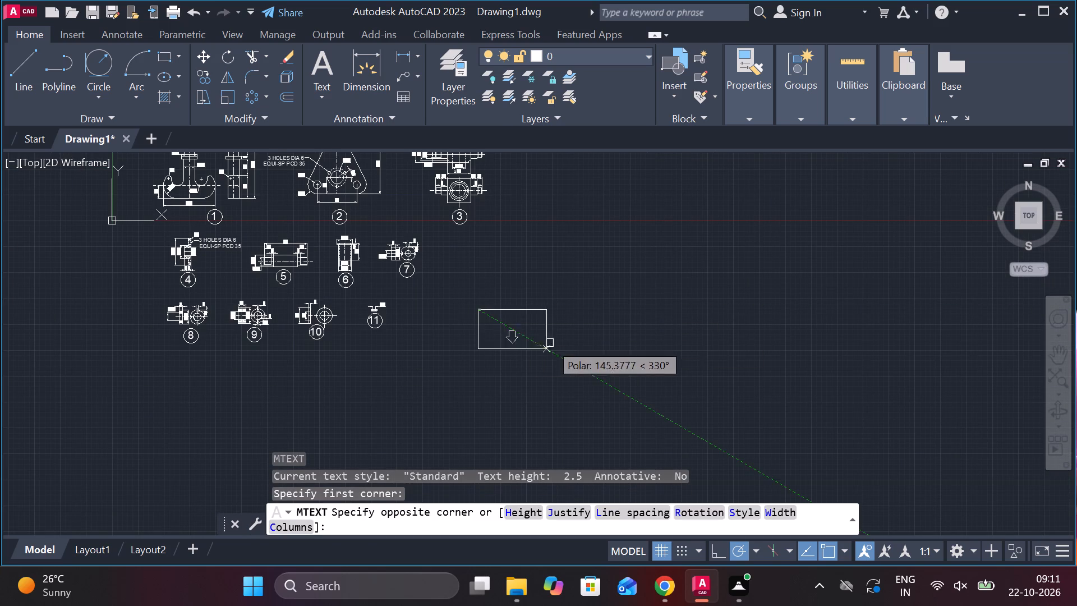
{"action": "scroll", "coordinate": [557, 327], "scroll_direction": "up", "scroll_amount": 1}
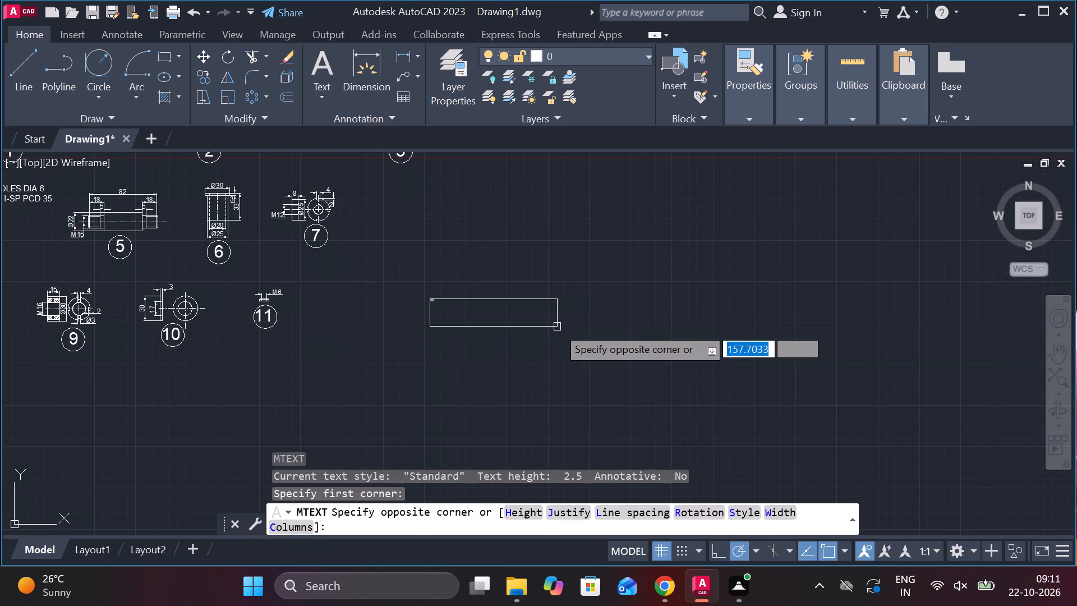
{"action": "left_click", "coordinate": [557, 327]}
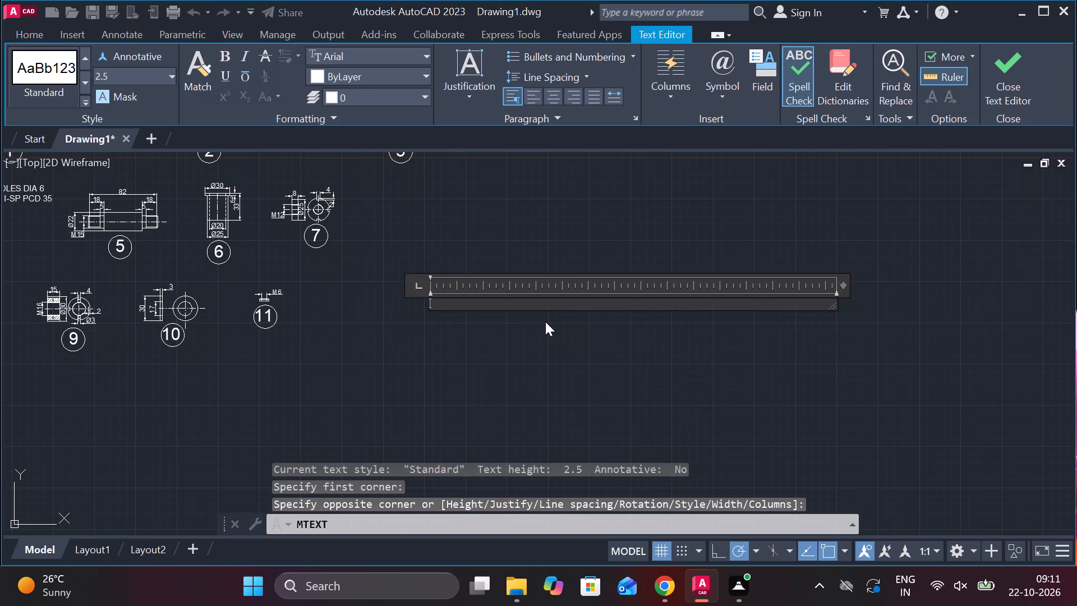
Enter the parts-list line "CRANE HOOK FS 1" in the text box, with wide gaps between the name, material and quantity.
{"action": "type", "text": "CRANE"}
{"action": "key", "text": "space"}
{"action": "type", "text": "HOO"}
{"action": "key", "text": "k"}
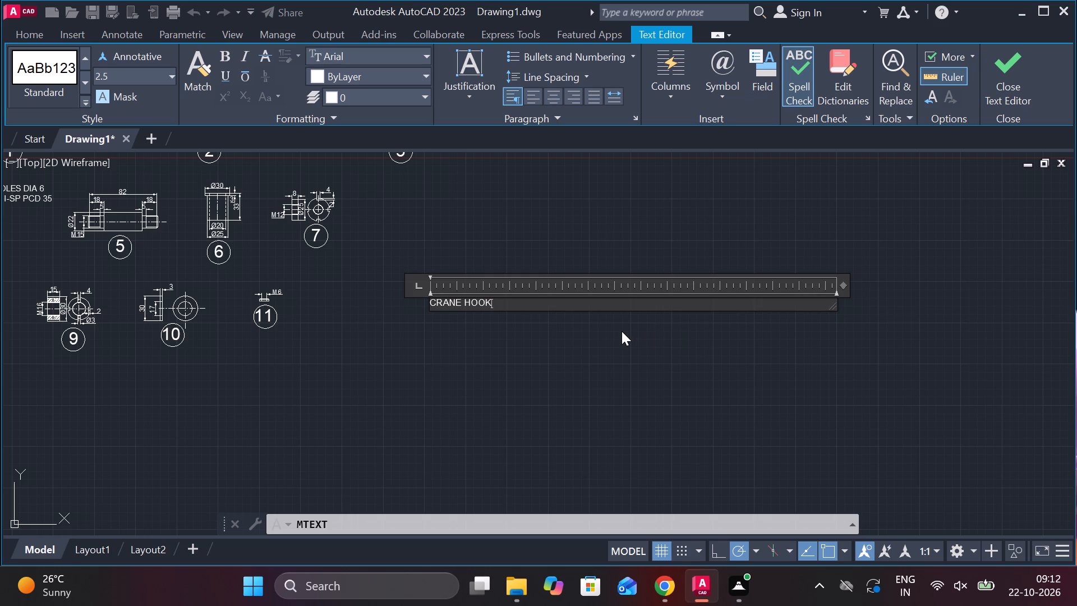
{"action": "key", "text": "space"}
{"action": "key", "text": "space"}
{"action": "key", "text": "space"}
{"action": "key", "text": "space"}
{"action": "key", "text": "space"}
{"action": "type", "text": "FS"}
{"action": "key", "text": "space"}
{"action": "key", "text": "space"}
{"action": "key", "text": "space"}
{"action": "key", "text": "space"}
{"action": "key", "text": "space"}
{"action": "key", "text": "1"}
Add the item number 1 and a wide gap in front of CRANE HOOK and finish the text.
{"action": "key", "text": "Left"}
{"action": "key", "text": "Left"}
{"action": "key", "text": "Left"}
{"action": "key", "text": "Left"}
{"action": "key", "text": "Left"}
{"action": "key", "text": "Left"}
{"action": "key", "text": "Left"}
{"action": "key", "text": "Left"}
{"action": "key", "text": "Left"}
{"action": "key", "text": "Left"}
{"action": "key", "text": "Left"}
{"action": "key", "text": "Left"}
{"action": "key", "text": "Left"}
{"action": "key", "text": "Left"}
{"action": "key", "text": "Left"}
{"action": "key", "text": "Left"}
{"action": "key", "text": "Left"}
{"action": "key", "text": "Left"}
{"action": "key", "text": "Left"}
{"action": "key", "text": "Left"}
{"action": "key", "text": "1"}
{"action": "key", "text": "space"}
{"action": "key", "text": "space"}
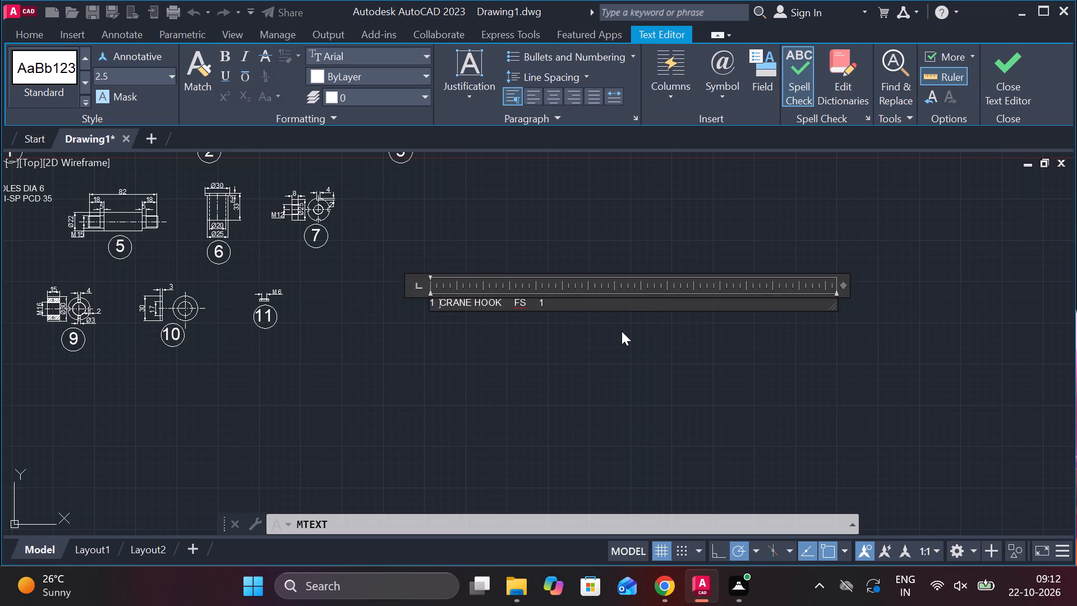
{"action": "key", "text": "space"}
{"action": "key", "text": "space"}
{"action": "key", "text": "space"}
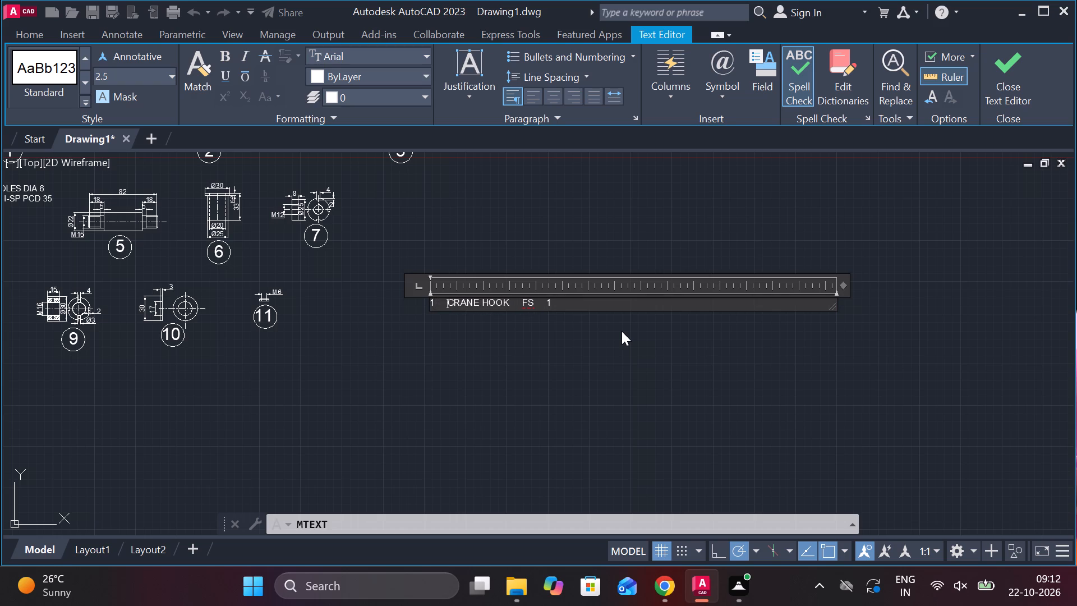
{"action": "left_click", "coordinate": [1006, 84]}
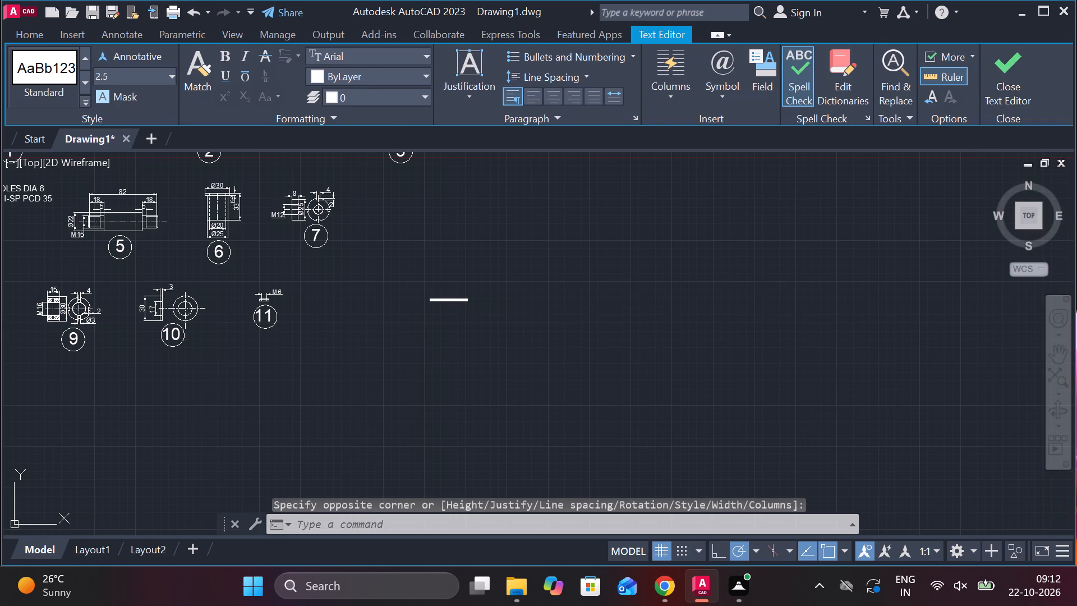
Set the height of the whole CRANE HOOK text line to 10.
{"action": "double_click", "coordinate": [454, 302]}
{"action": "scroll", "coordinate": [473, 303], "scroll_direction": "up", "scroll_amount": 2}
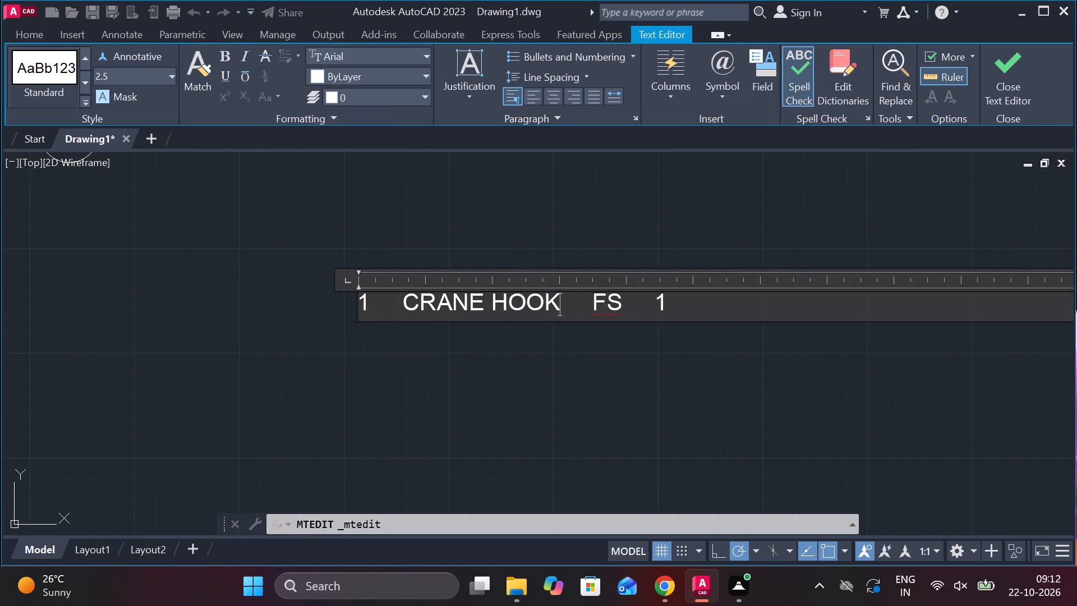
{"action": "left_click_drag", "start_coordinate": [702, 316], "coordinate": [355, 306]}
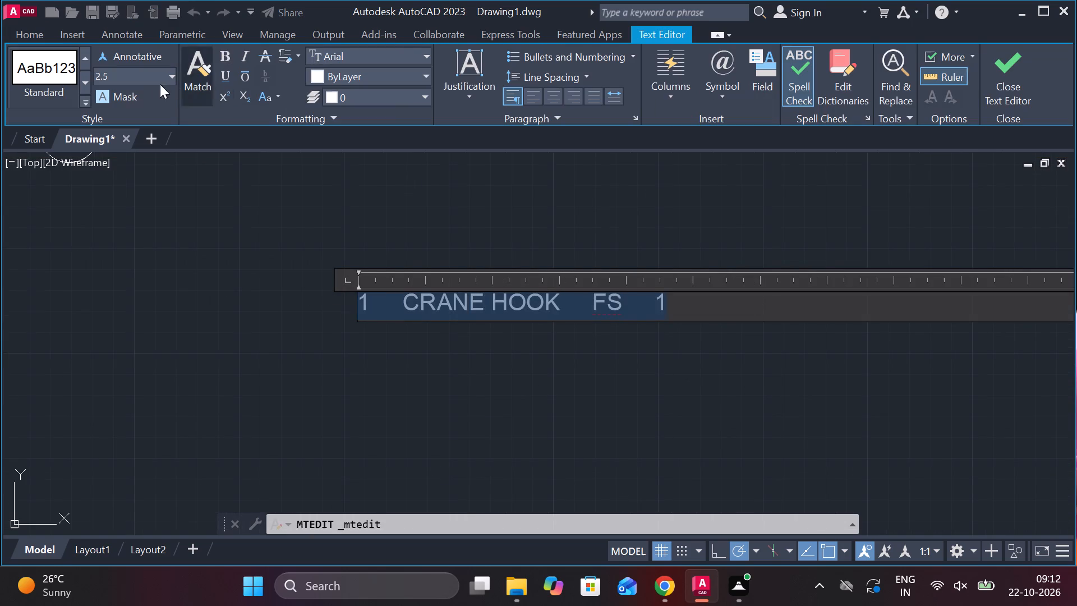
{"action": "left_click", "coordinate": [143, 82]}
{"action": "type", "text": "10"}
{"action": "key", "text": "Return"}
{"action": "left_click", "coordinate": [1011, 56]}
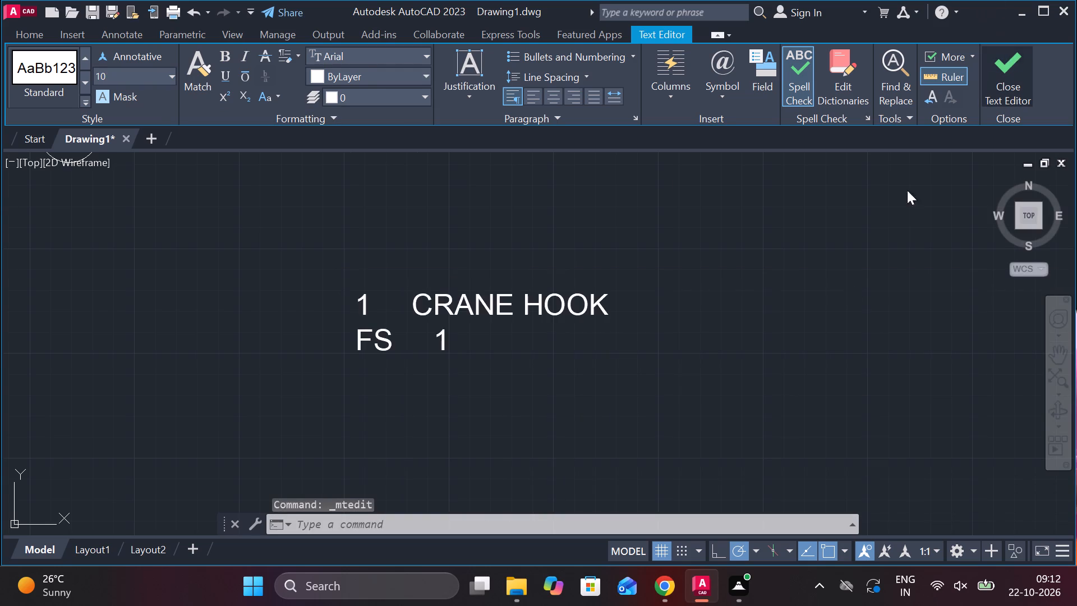
Widen the CRANE HOOK text frame by about 50 units so the entry fits on one line.
{"action": "scroll", "coordinate": [602, 334], "scroll_direction": "down", "scroll_amount": 2}
{"action": "scroll", "coordinate": [602, 348], "scroll_direction": "up", "scroll_amount": 1}
{"action": "middle_click_drag", "start_coordinate": [604, 349], "coordinate": [746, 333]}
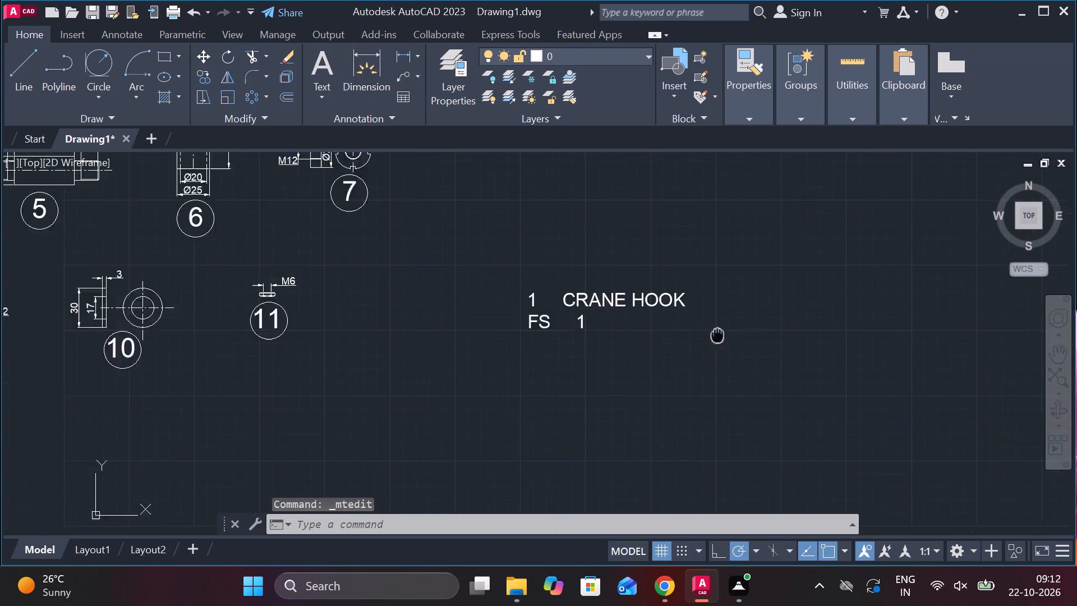
{"action": "middle_click_drag", "start_coordinate": [746, 333], "coordinate": [747, 333]}
{"action": "scroll", "coordinate": [656, 302], "scroll_direction": "up", "scroll_amount": 1}
{"action": "middle_click_drag", "start_coordinate": [652, 302], "coordinate": [542, 301]}
{"action": "left_click", "coordinate": [538, 282]}
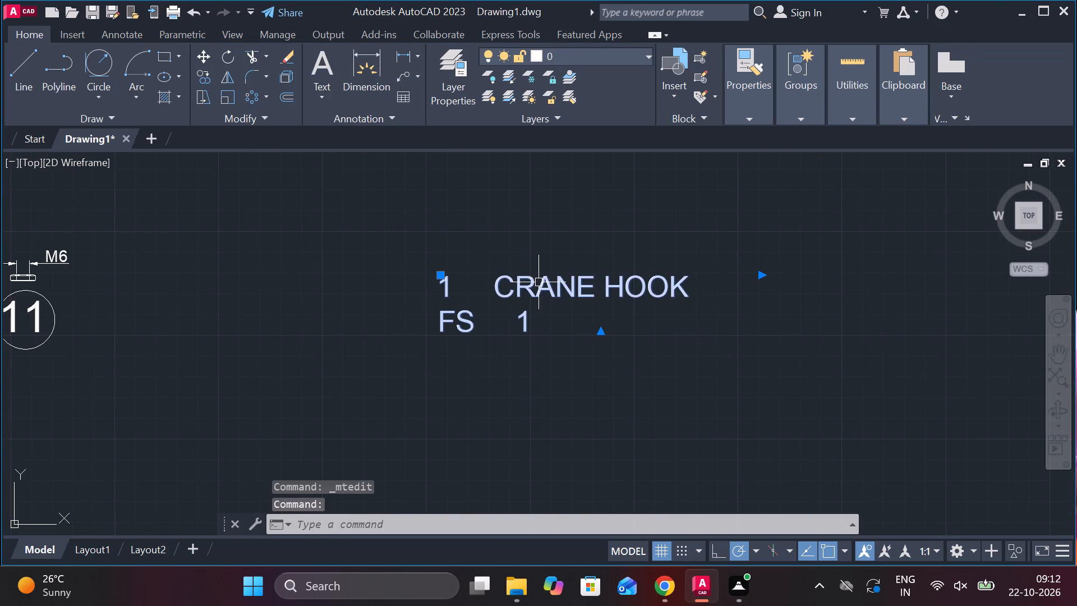
{"action": "left_click_drag", "start_coordinate": [764, 278], "coordinate": [771, 278]}
{"action": "middle_click_drag", "start_coordinate": [892, 274], "coordinate": [823, 278]}
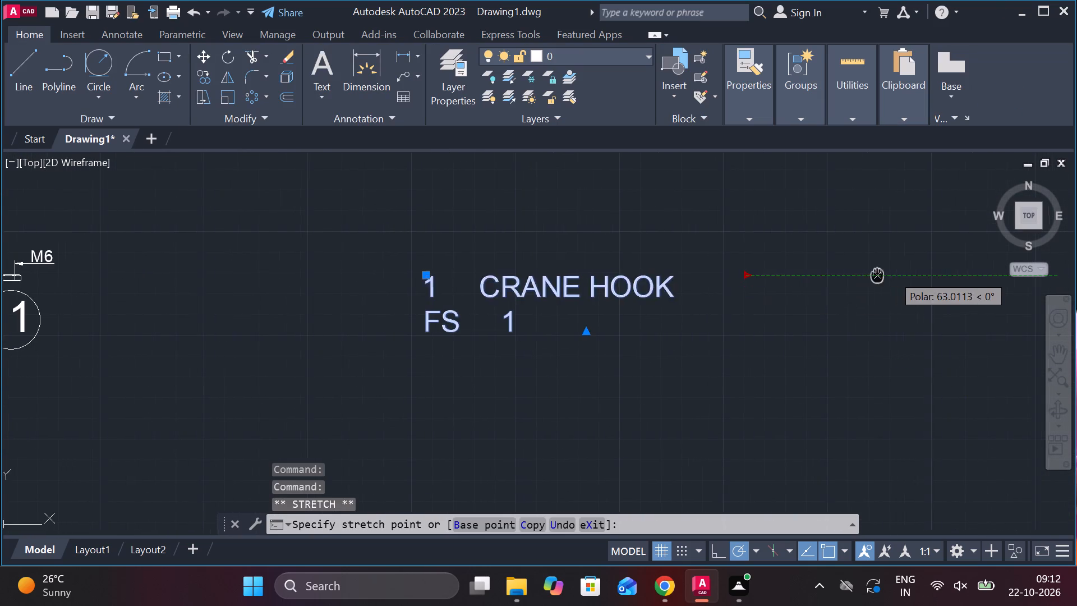
{"action": "middle_click_drag", "start_coordinate": [823, 278], "coordinate": [676, 286]}
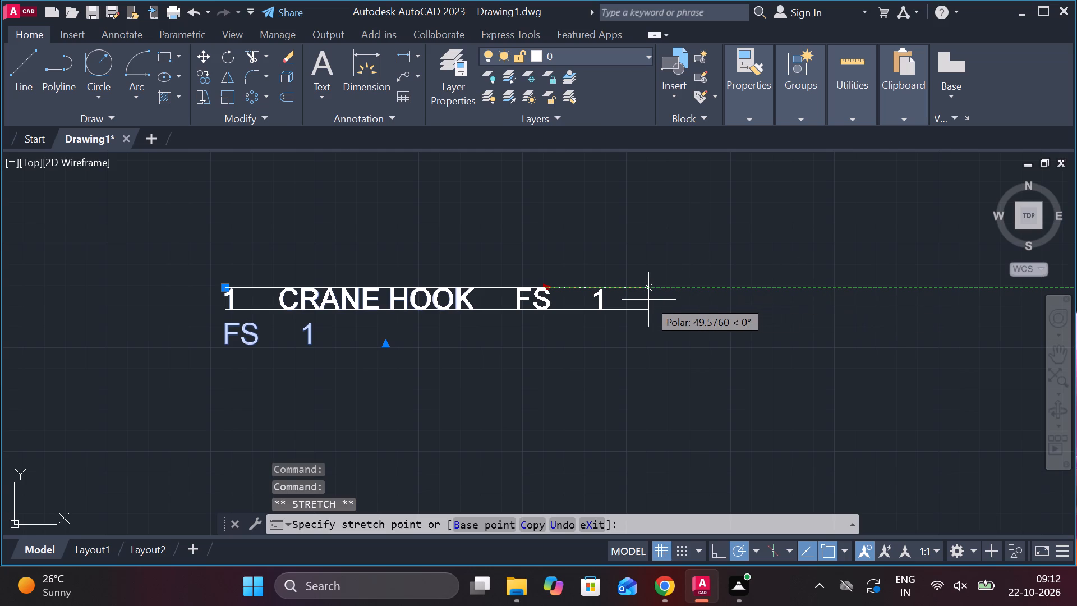
{"action": "left_click", "coordinate": [648, 300]}
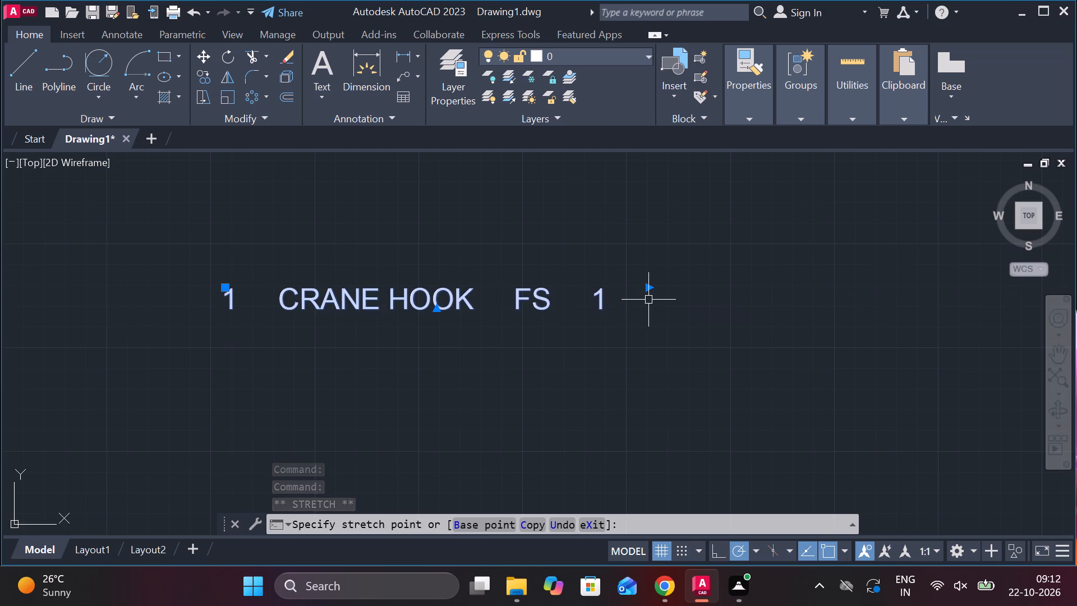
{"action": "middle_click_drag", "start_coordinate": [504, 342], "coordinate": [577, 343]}
{"action": "key", "text": "Escape"}
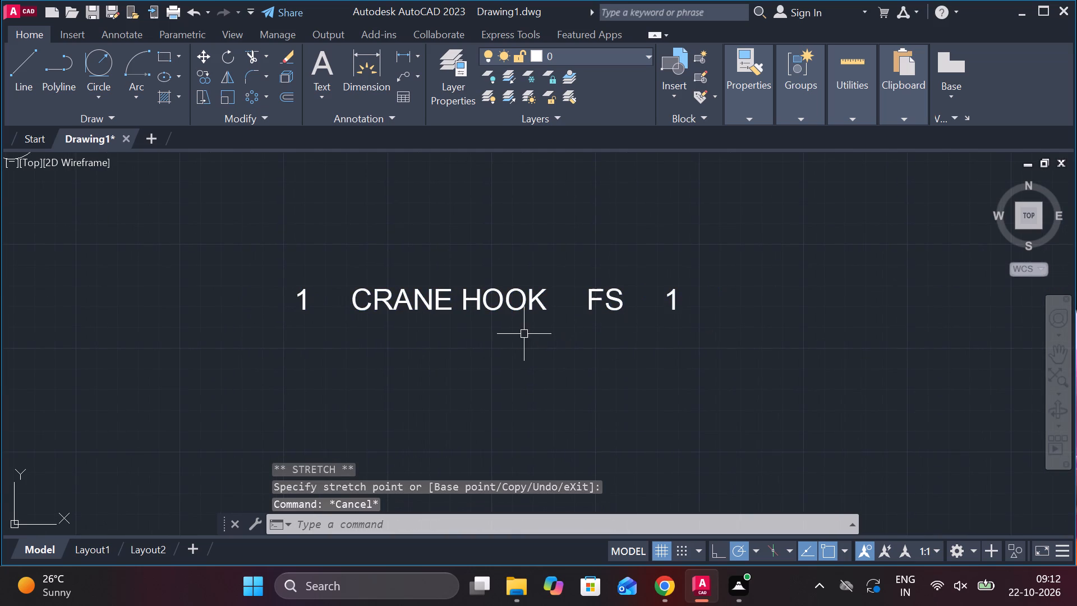
Set the height of the whole CRANE HOOK text line to 12.
{"action": "left_click", "coordinate": [453, 310]}
{"action": "left_click", "coordinate": [458, 301]}
{"action": "key", "text": "Escape"}
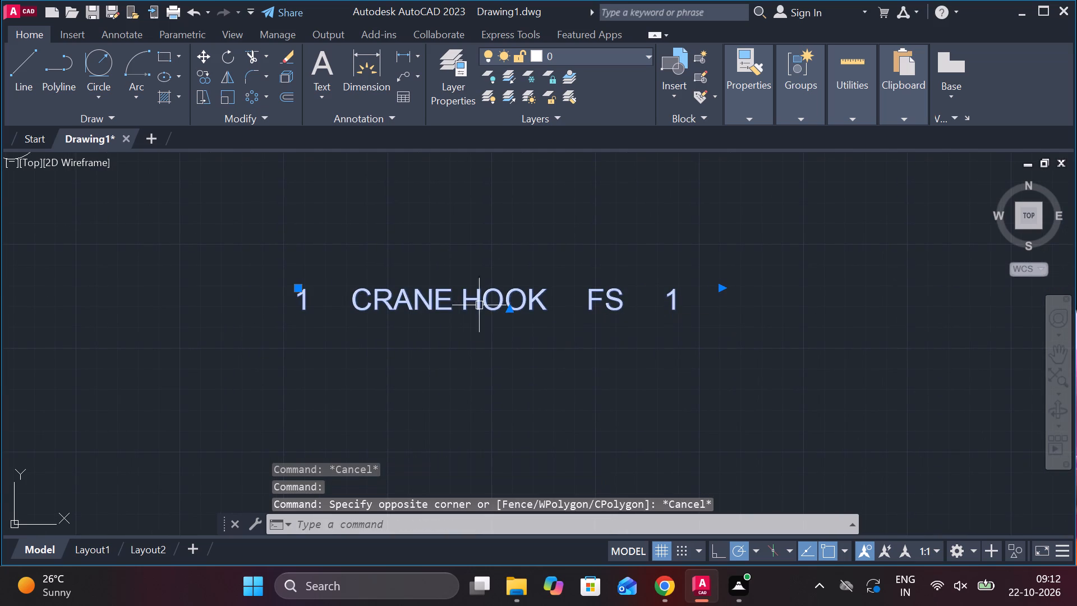
{"action": "double_click", "coordinate": [491, 302]}
{"action": "left_click_drag", "start_coordinate": [696, 305], "coordinate": [495, 303]}
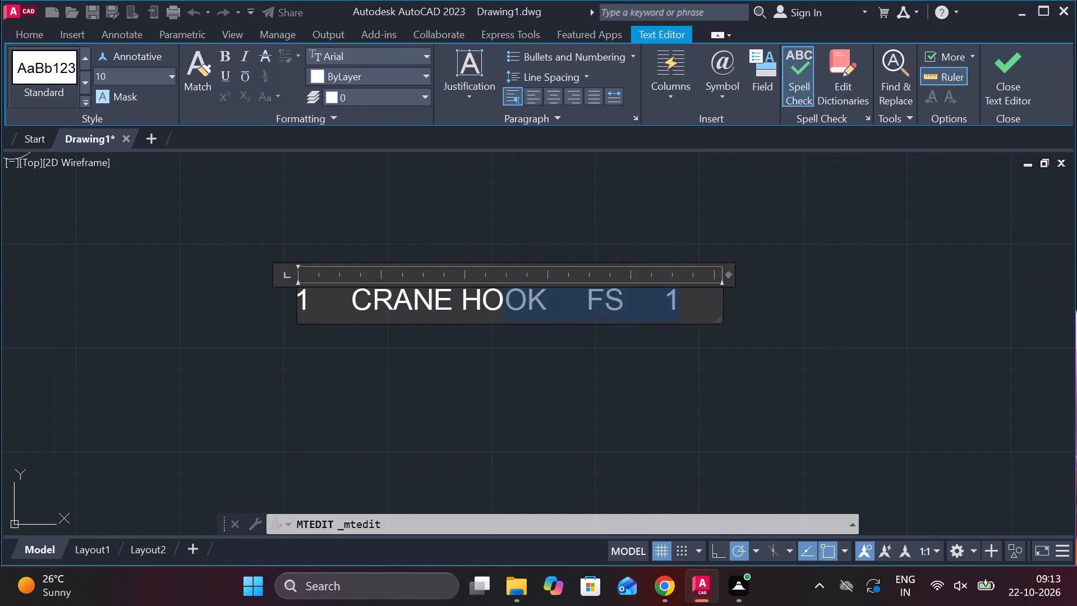
{"action": "left_click_drag", "start_coordinate": [495, 303], "coordinate": [290, 301]}
{"action": "left_click", "coordinate": [146, 70]}
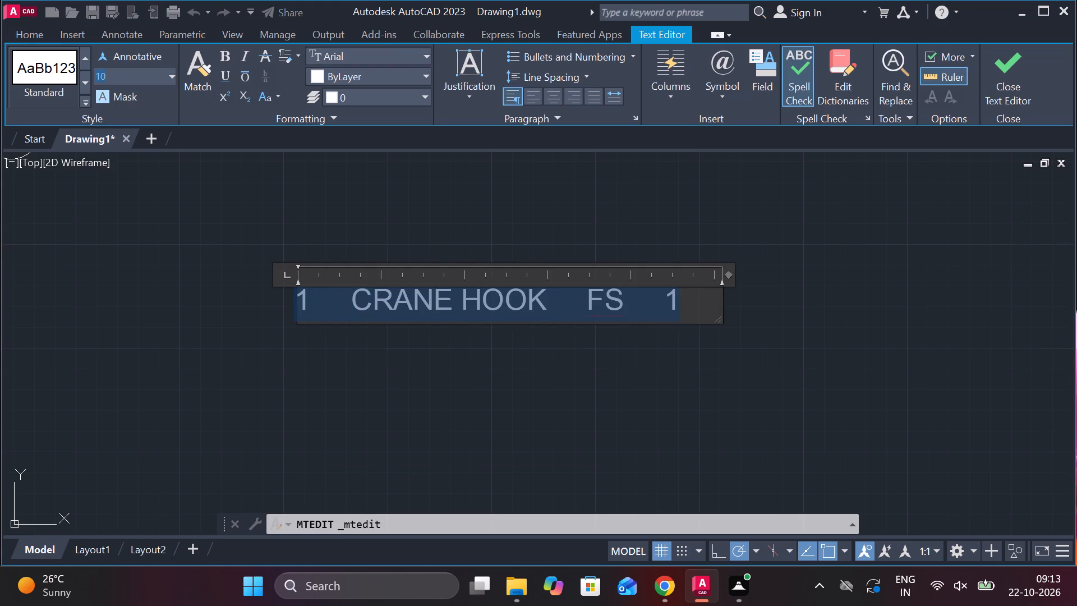
{"action": "type", "text": "12"}
{"action": "key", "text": "Return"}
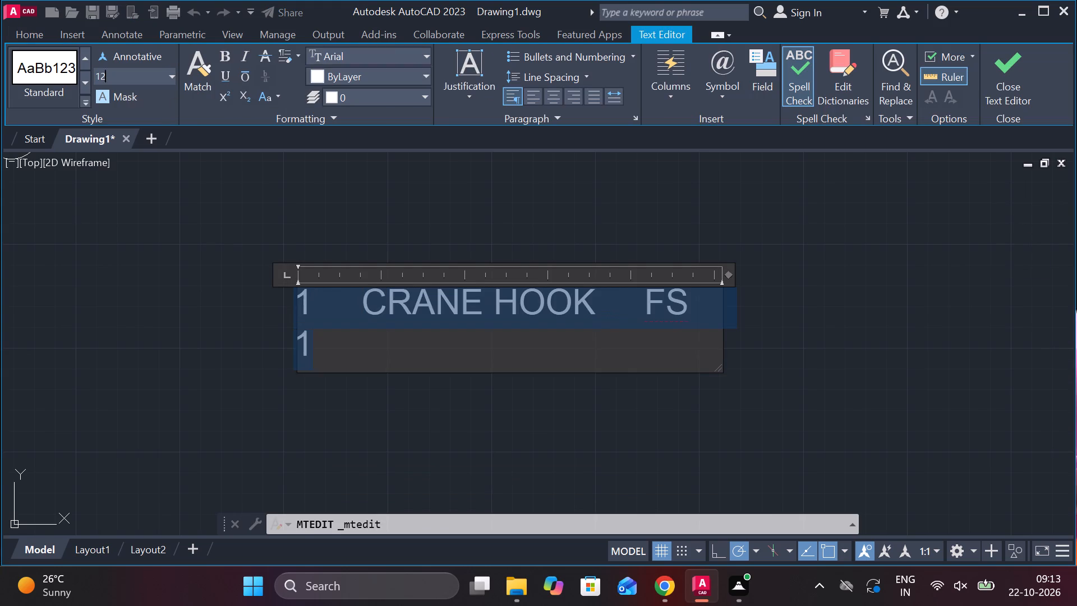
{"action": "left_click", "coordinate": [1010, 67]}
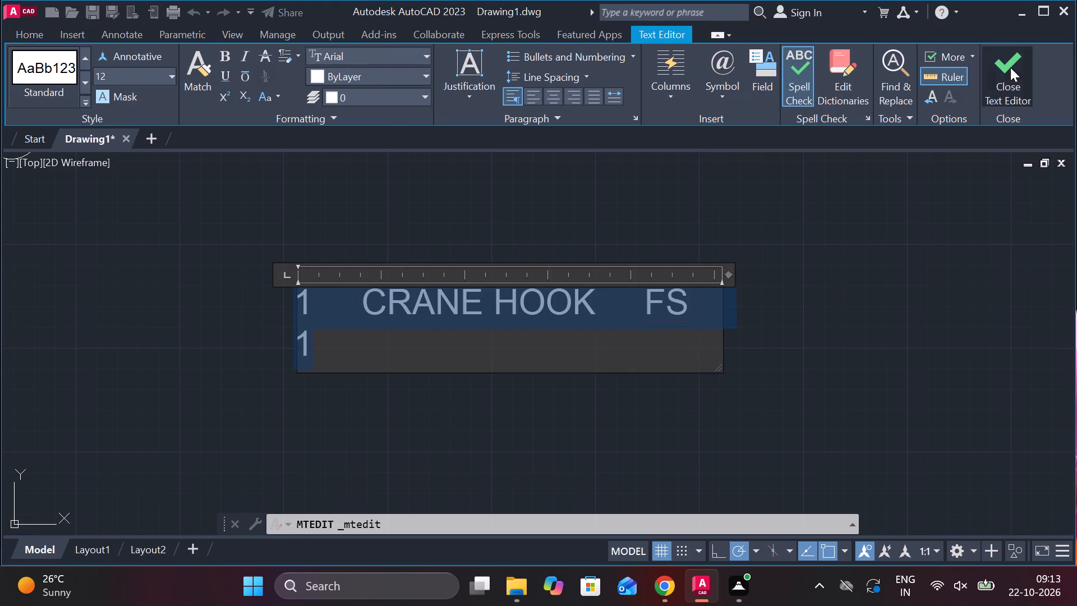
Widen the CRANE HOOK text frame so that item number, name, FS and quantity 1 fit on one line.
{"action": "scroll", "coordinate": [844, 222], "scroll_direction": "down", "scroll_amount": 3}
{"action": "scroll", "coordinate": [821, 275], "scroll_direction": "up", "scroll_amount": 1}
{"action": "middle_click_drag", "start_coordinate": [772, 274], "coordinate": [828, 366]}
{"action": "middle_click_drag", "start_coordinate": [820, 366], "coordinate": [678, 353]}
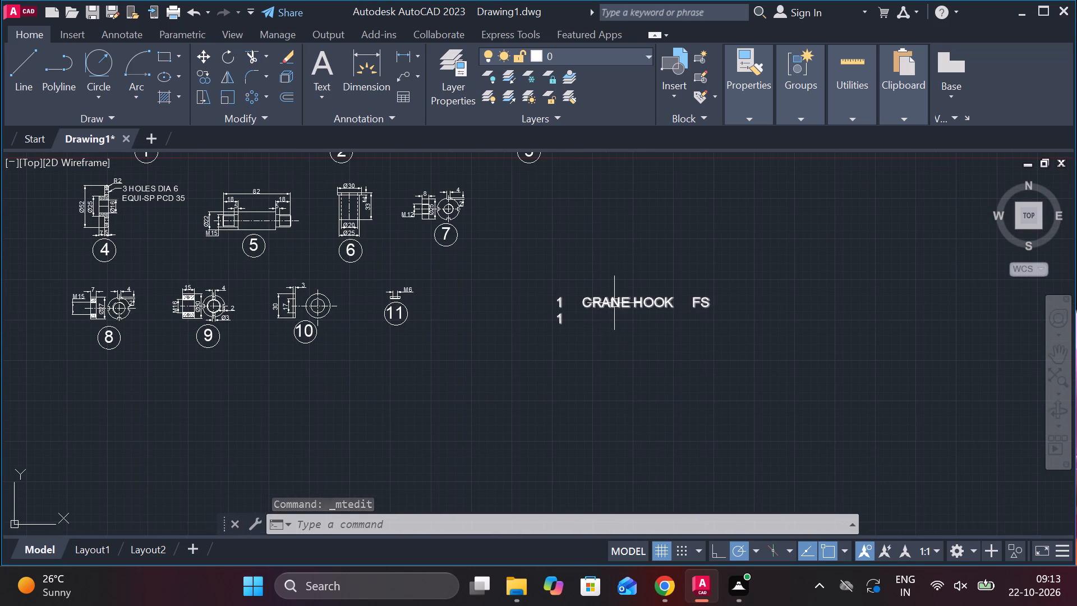
{"action": "left_click", "coordinate": [614, 303]}
{"action": "scroll", "coordinate": [626, 304], "scroll_direction": "up", "scroll_amount": 2}
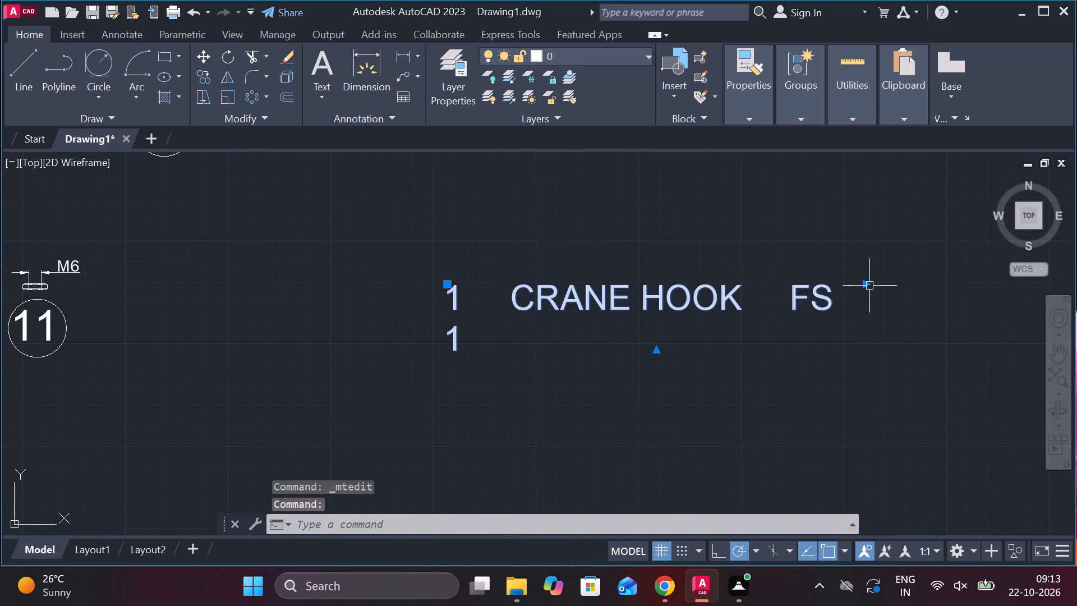
{"action": "left_click", "coordinate": [868, 283]}
{"action": "left_click", "coordinate": [939, 283]}
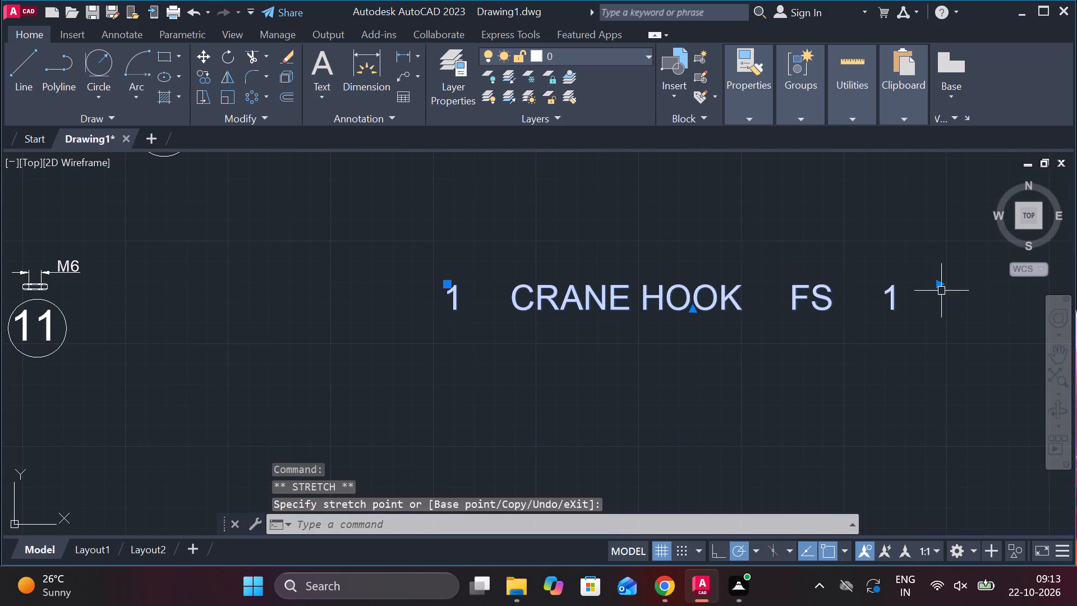
{"action": "middle_click_drag", "start_coordinate": [831, 359], "coordinate": [639, 332]}
{"action": "key", "text": "Escape"}
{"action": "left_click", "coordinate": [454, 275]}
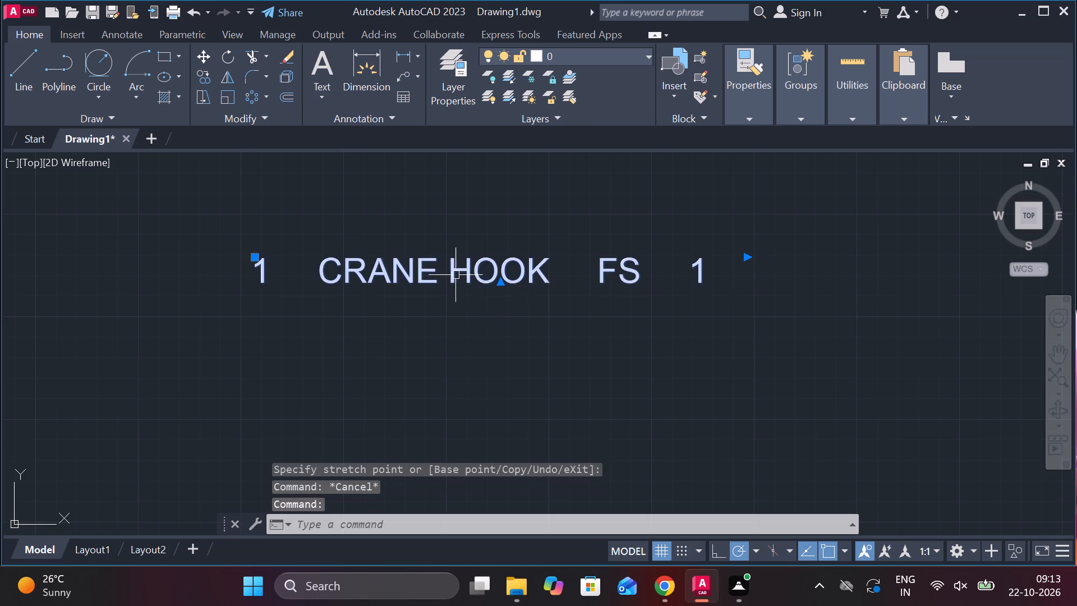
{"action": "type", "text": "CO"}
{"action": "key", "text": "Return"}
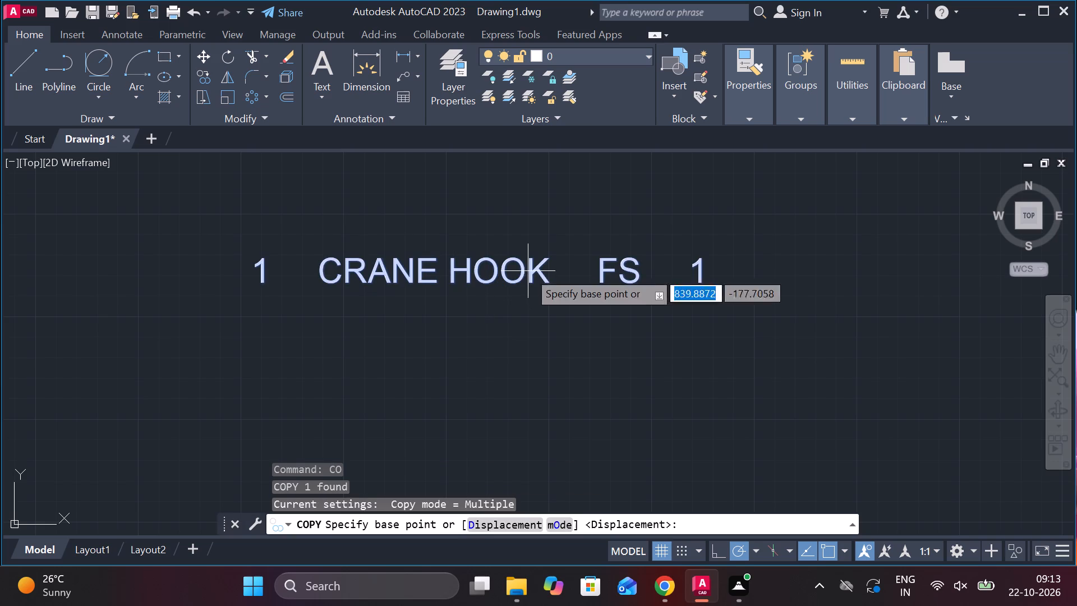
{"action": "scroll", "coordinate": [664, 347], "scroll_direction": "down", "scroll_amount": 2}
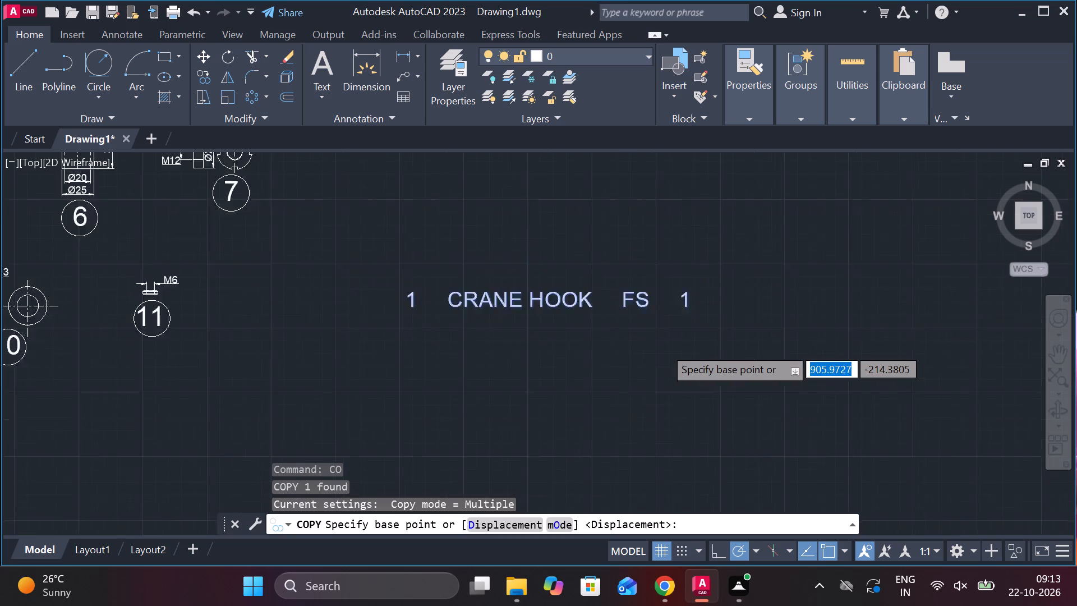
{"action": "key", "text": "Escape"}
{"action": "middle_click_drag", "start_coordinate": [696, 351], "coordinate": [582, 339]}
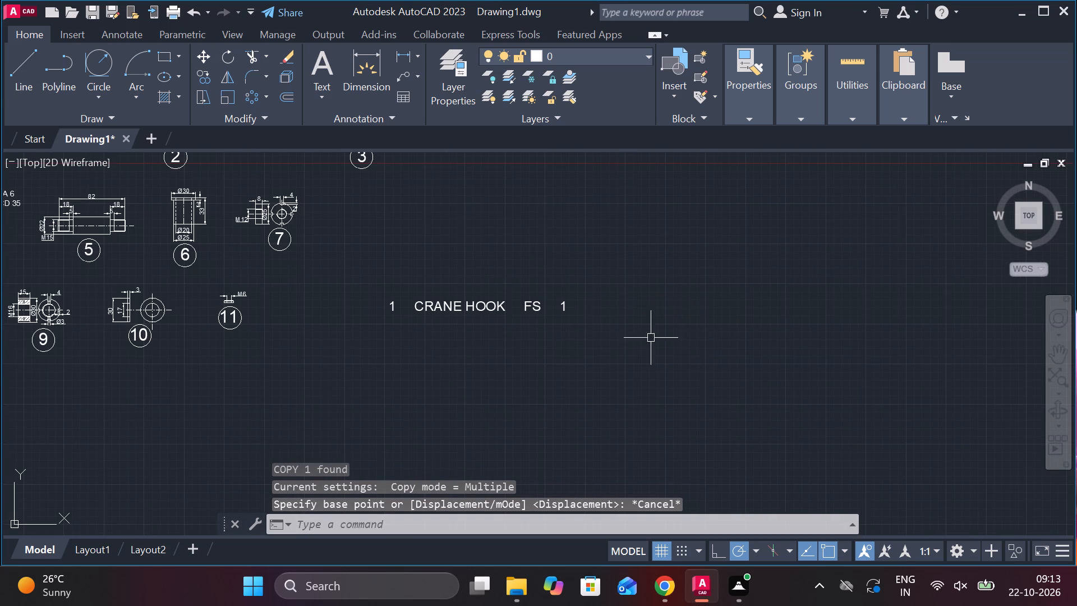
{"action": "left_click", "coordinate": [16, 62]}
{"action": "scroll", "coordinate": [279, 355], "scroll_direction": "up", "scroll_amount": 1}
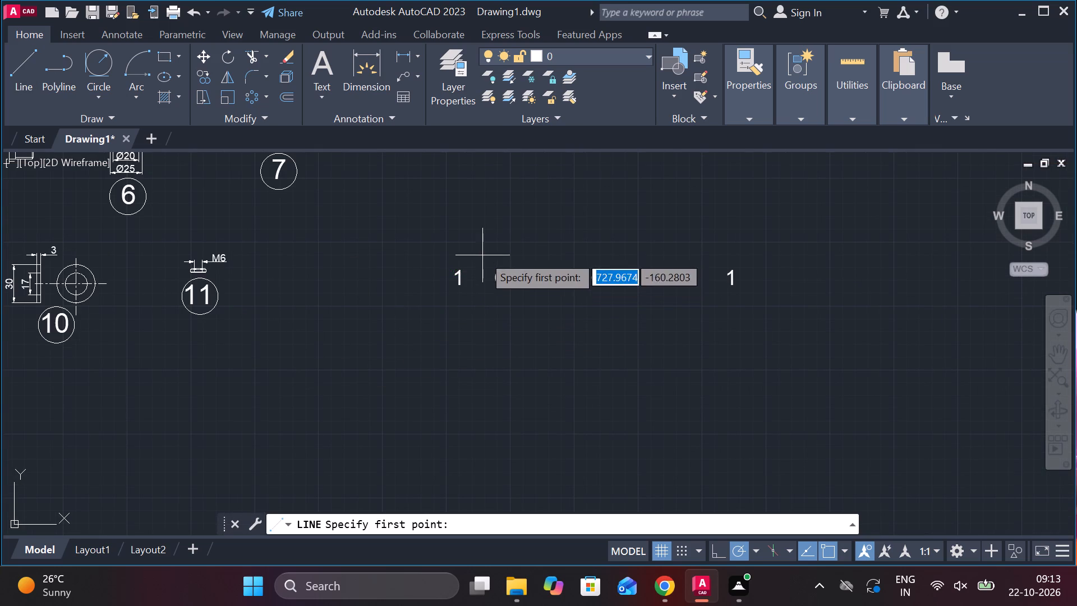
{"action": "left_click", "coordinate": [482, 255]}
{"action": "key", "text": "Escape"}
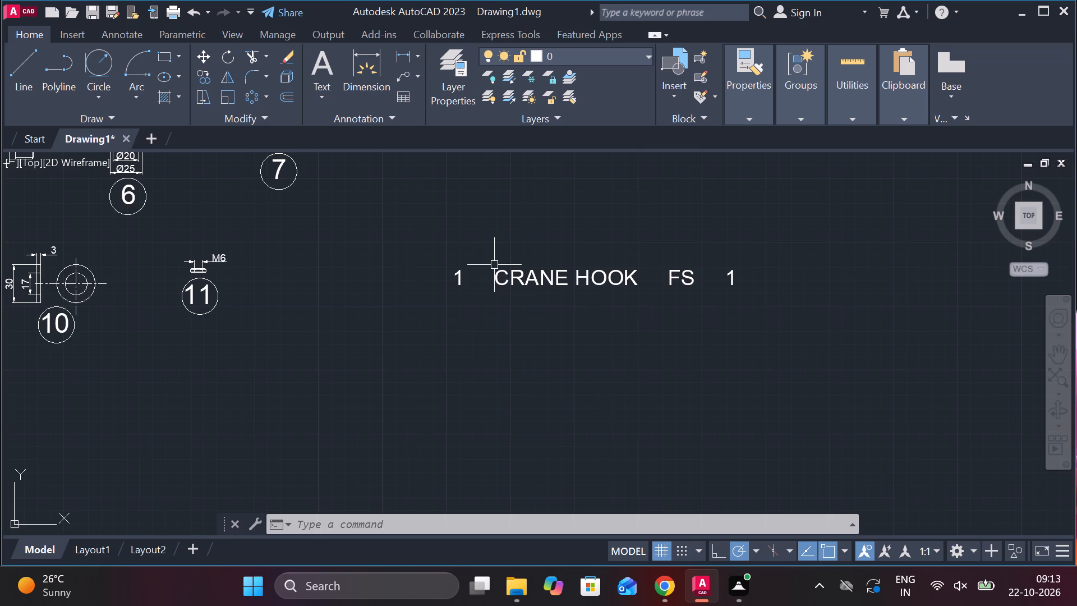
Draw a four-sided frame of lines about 270 by 50 units around the CRANE HOOK entry.
{"action": "key", "text": "l"}
{"action": "key", "text": "Return"}
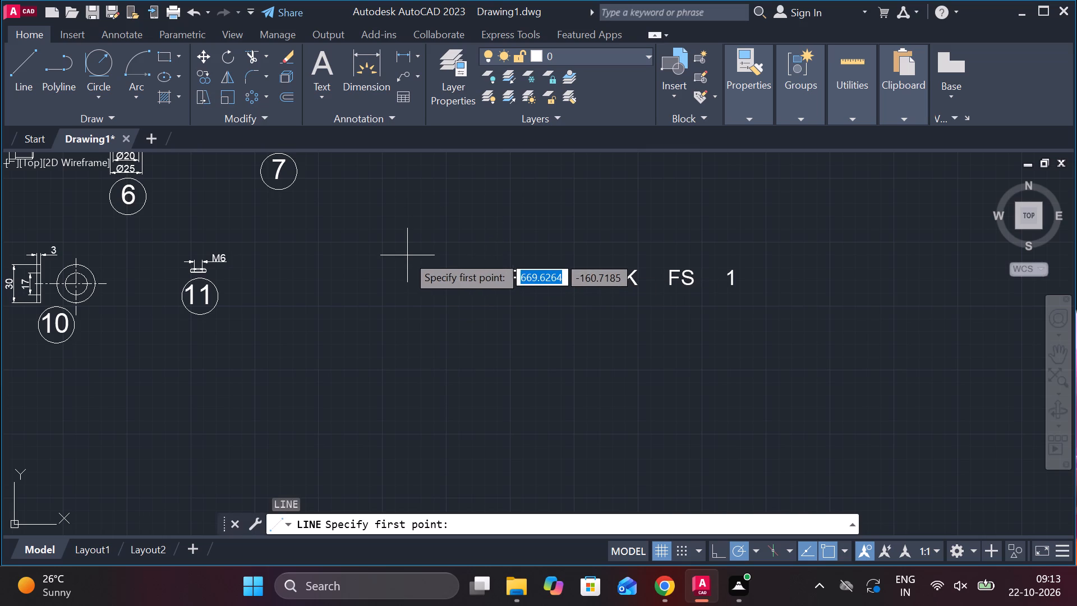
{"action": "left_click", "coordinate": [427, 246]}
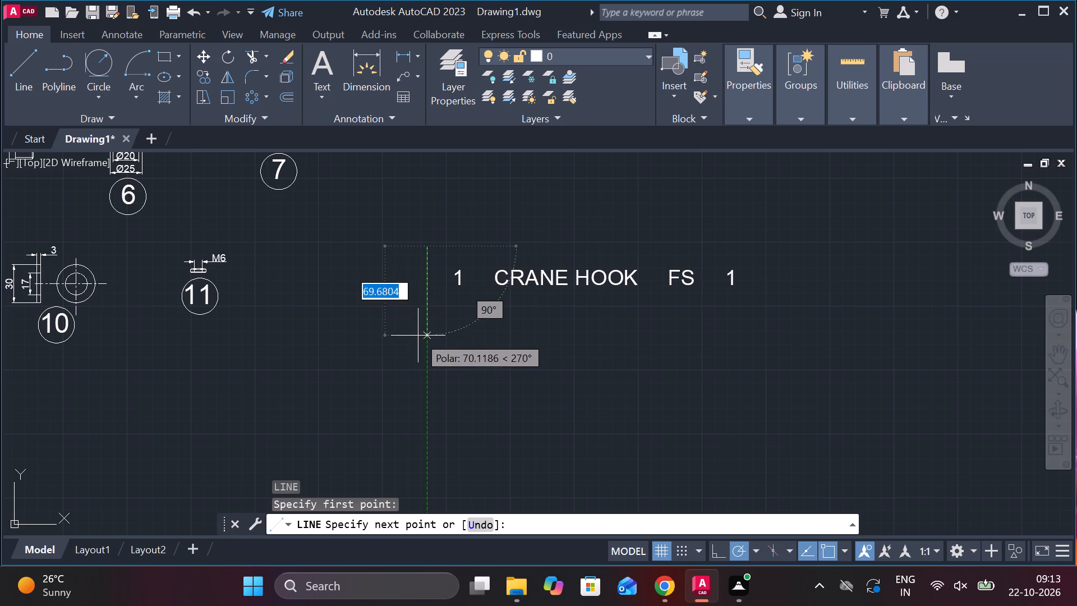
{"action": "left_click", "coordinate": [417, 307]}
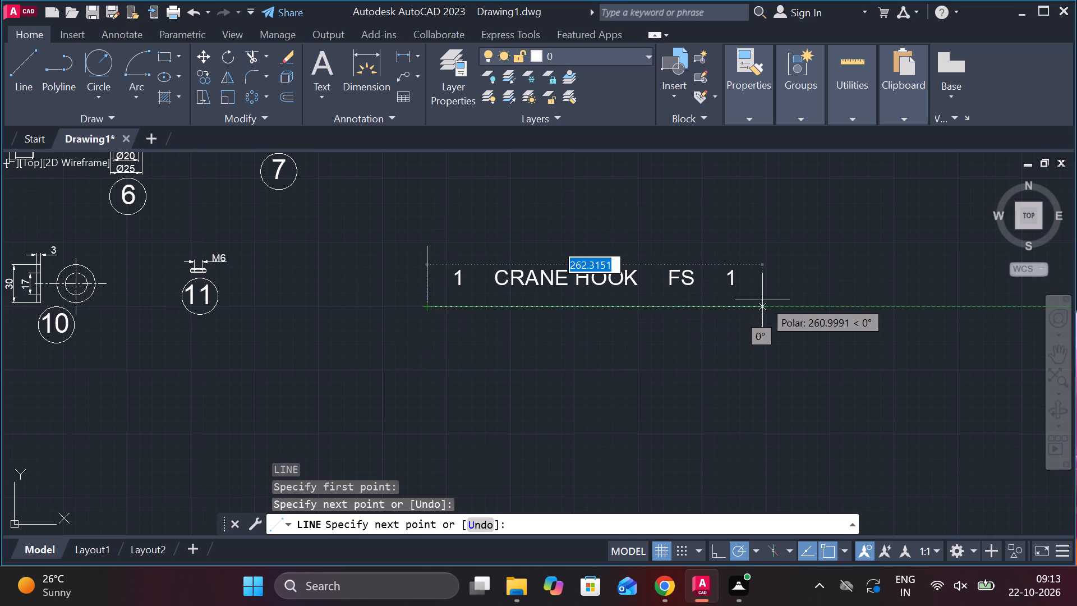
{"action": "left_click", "coordinate": [773, 300]}
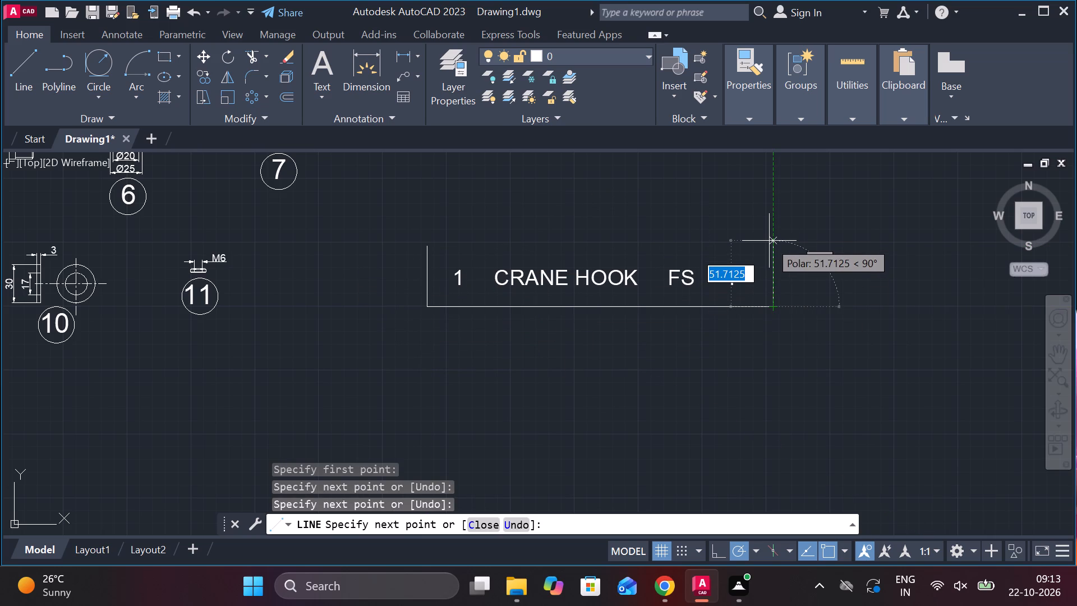
{"action": "left_click", "coordinate": [769, 243]}
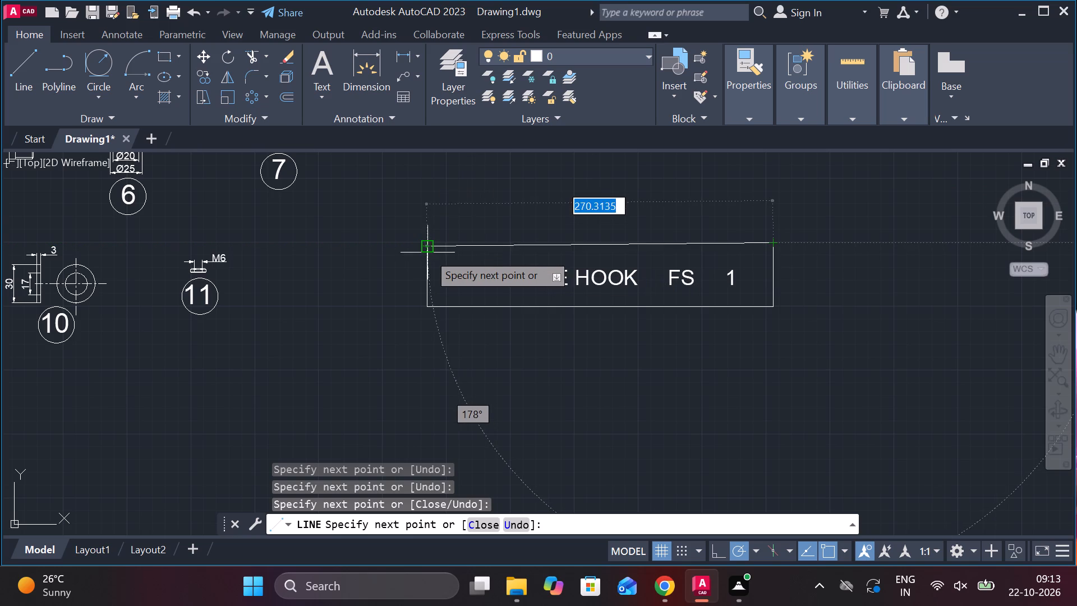
{"action": "left_click", "coordinate": [428, 242]}
{"action": "key", "text": "Escape"}
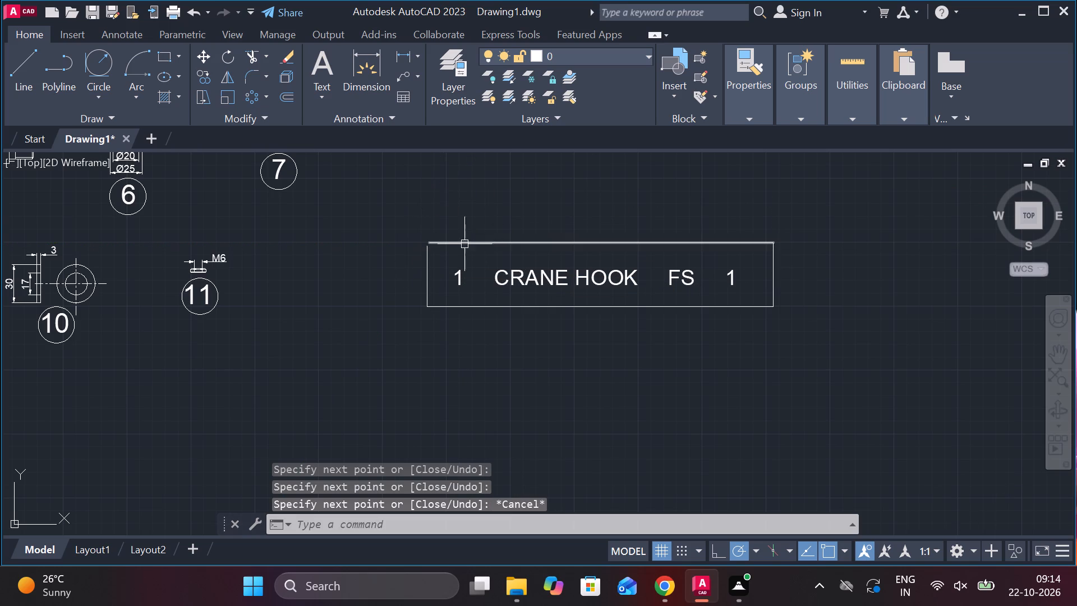
Stretch the frame's top line about 16 units past its left side and extend the left side up to it.
{"action": "scroll", "coordinate": [458, 244], "scroll_direction": "up", "scroll_amount": 2}
{"action": "left_click", "coordinate": [425, 244]}
{"action": "left_click", "coordinate": [380, 242]}
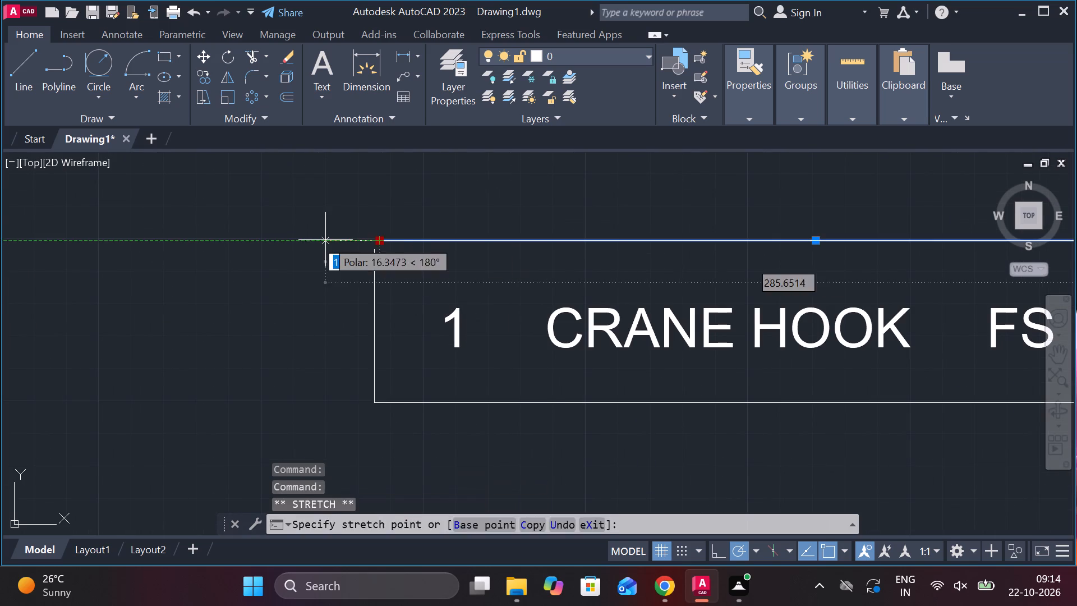
{"action": "left_click", "coordinate": [325, 240]}
{"action": "key", "text": "Escape"}
{"action": "type", "text": "EX"}
{"action": "key", "text": "space"}
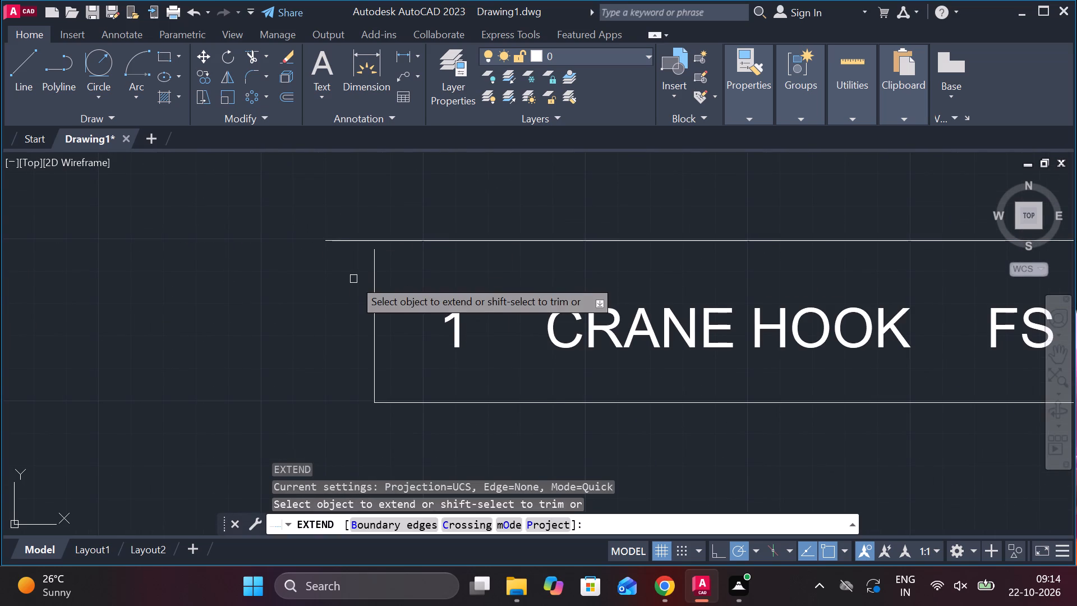
{"action": "left_click", "coordinate": [378, 258]}
{"action": "key", "text": "Escape"}
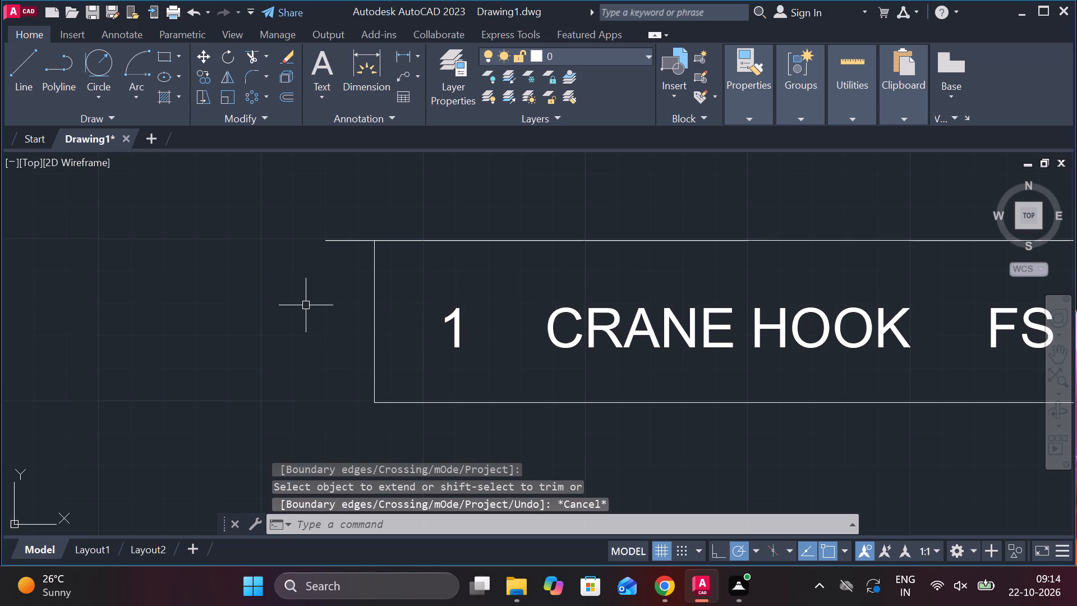
Trim the top line's overhang beyond the frame's left side.
{"action": "type", "text": "TR"}
{"action": "key", "text": "space"}
{"action": "left_click", "coordinate": [337, 245]}
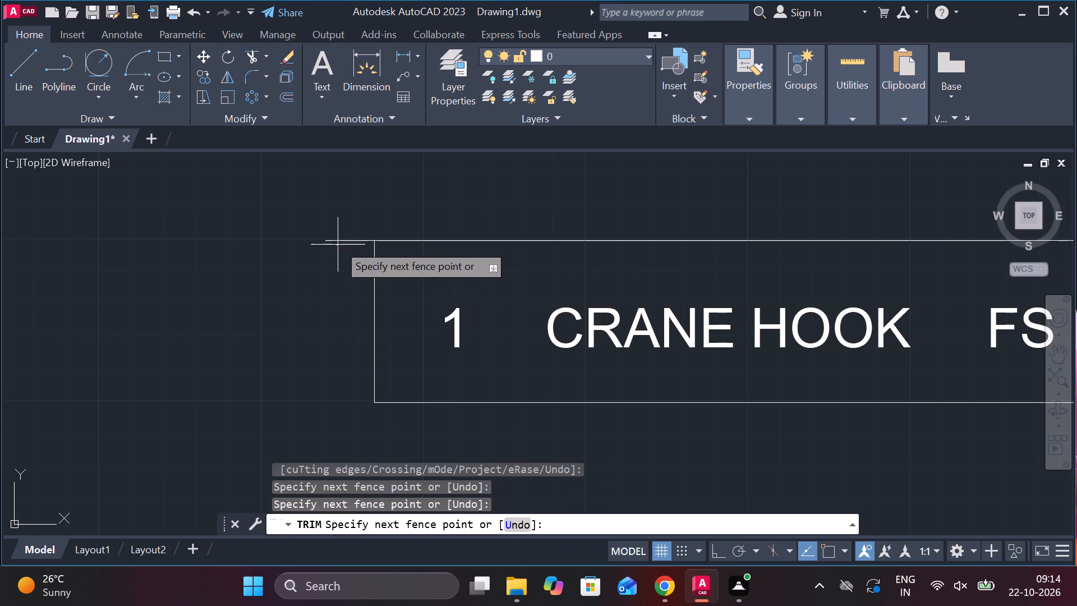
{"action": "left_click", "coordinate": [342, 232]}
{"action": "scroll", "coordinate": [340, 240], "scroll_direction": "down", "scroll_amount": 2}
{"action": "key", "text": "Escape"}
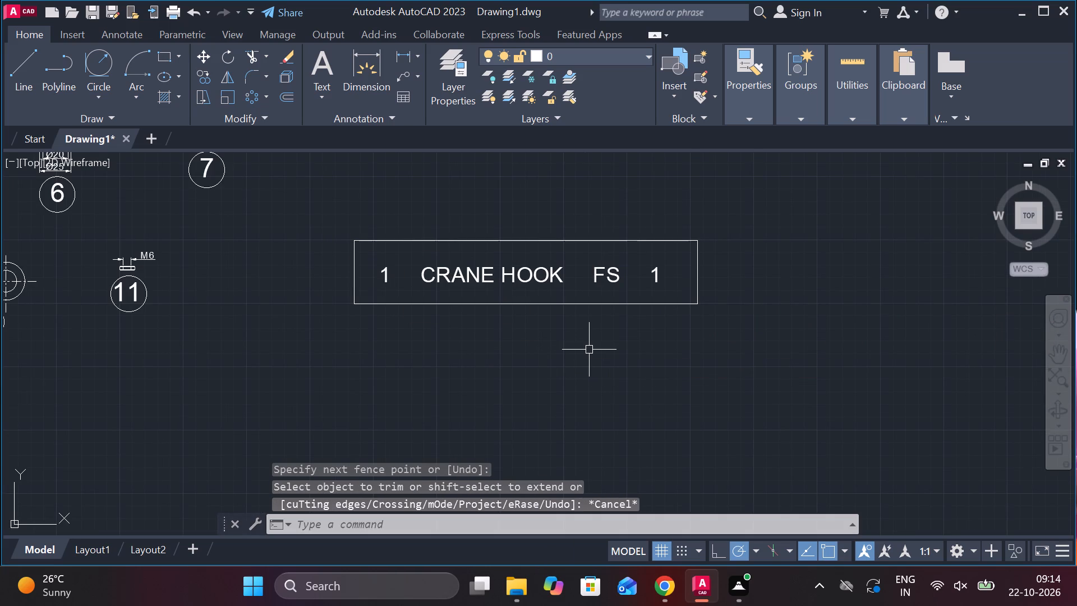
Draw a vertical divider line between item number 1 and CRANE HOOK from the frame's top edge to below its bottom edge.
{"action": "key", "text": "l"}
{"action": "key", "text": "Return"}
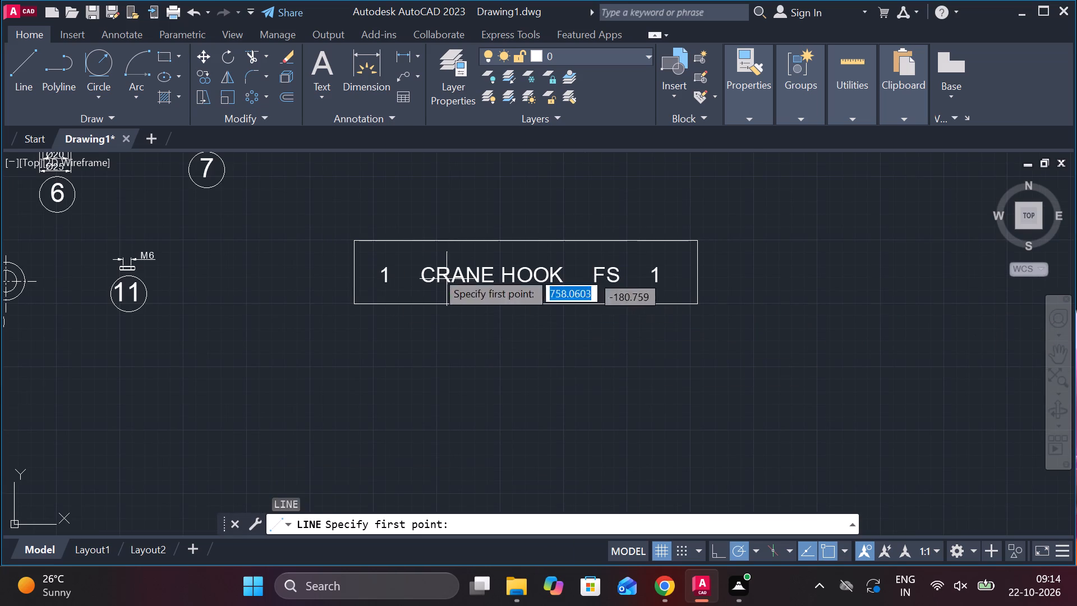
{"action": "left_click", "coordinate": [407, 242]}
{"action": "left_click", "coordinate": [409, 348]}
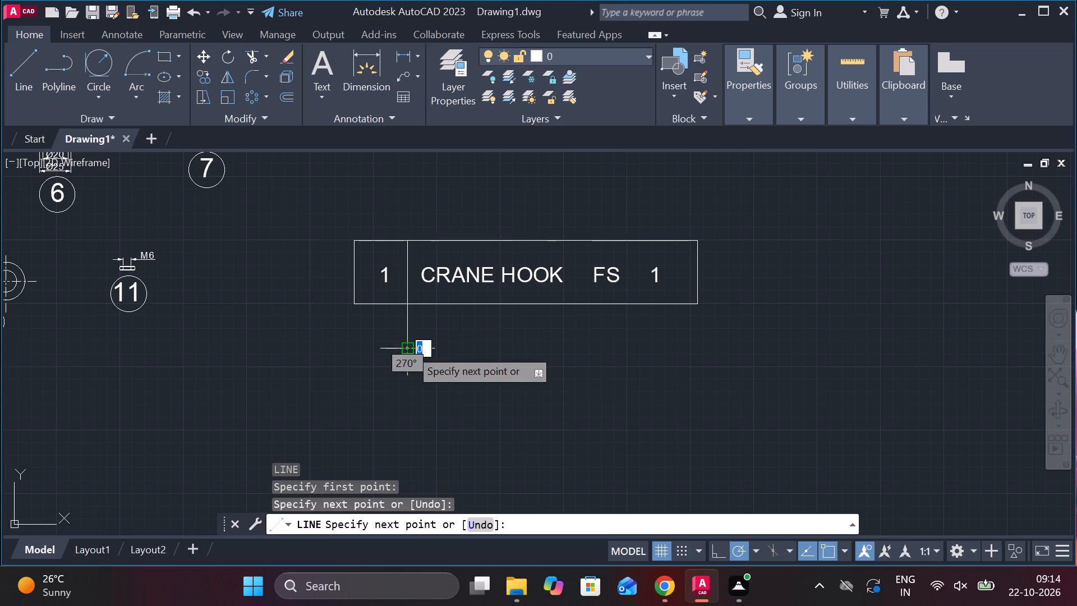
{"action": "key", "text": "Escape"}
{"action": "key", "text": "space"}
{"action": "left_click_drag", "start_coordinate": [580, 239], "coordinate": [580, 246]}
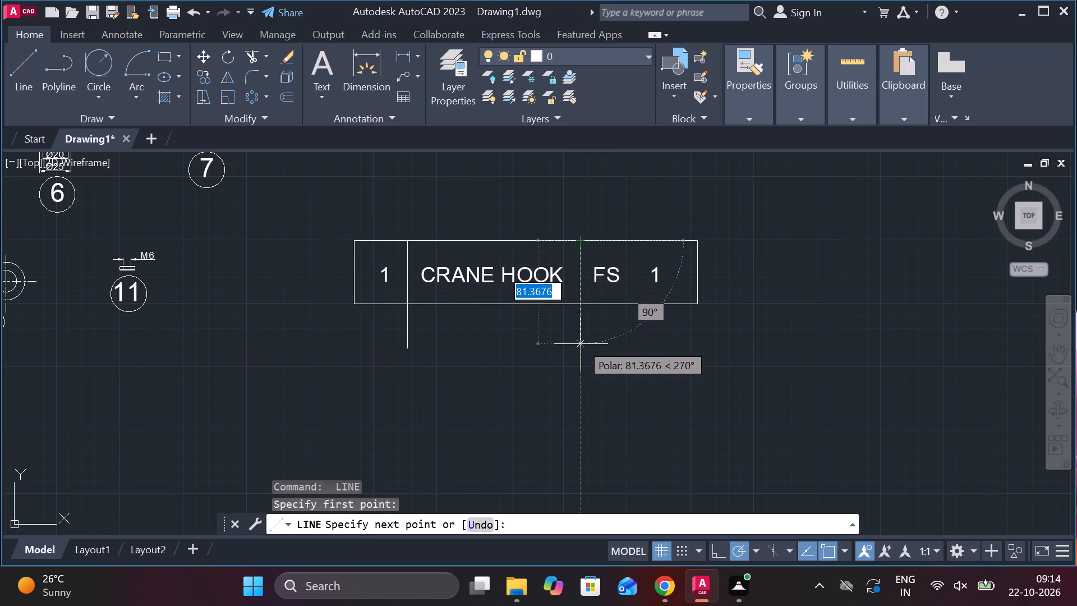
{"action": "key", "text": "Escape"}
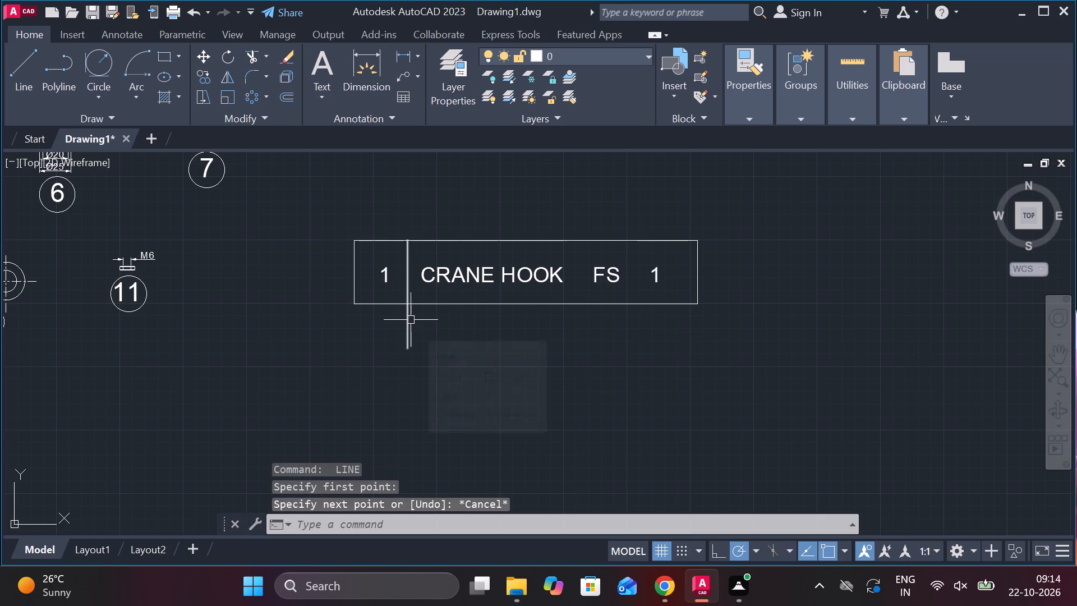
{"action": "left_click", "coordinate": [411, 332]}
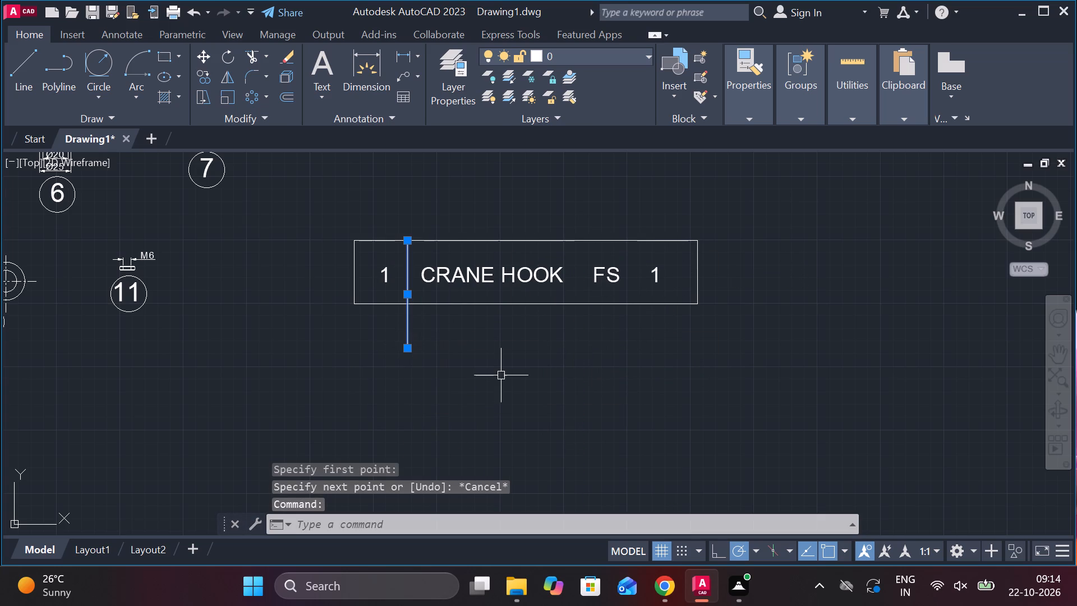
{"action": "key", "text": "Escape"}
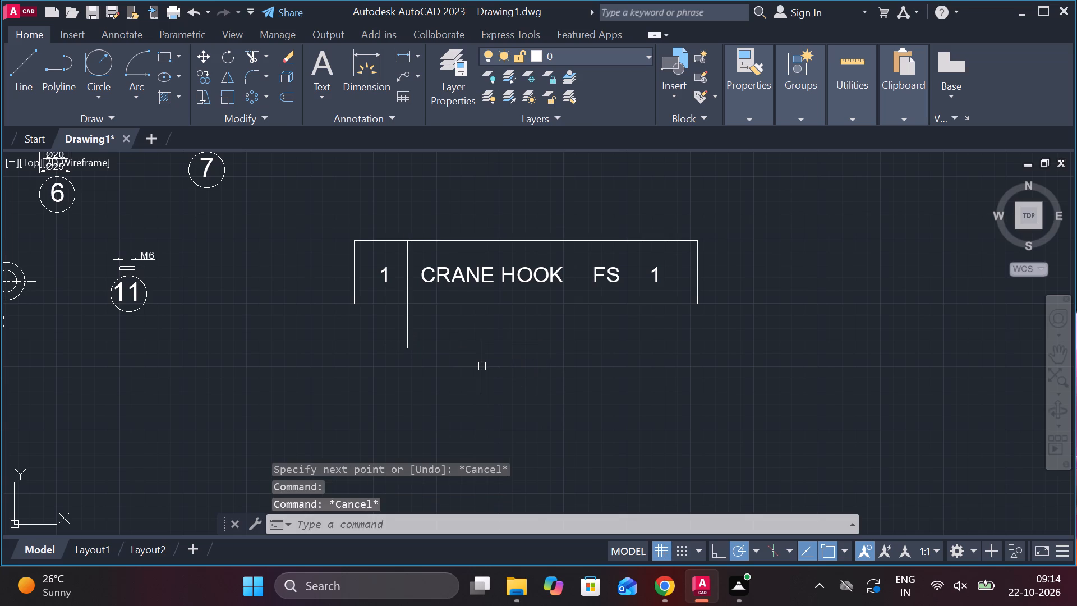
Draw vertical divider lines before and after FS from the frame's top edge past its bottom edge, about 86 and 81 units long.
{"action": "scroll", "coordinate": [470, 351], "scroll_direction": "up", "scroll_amount": 1}
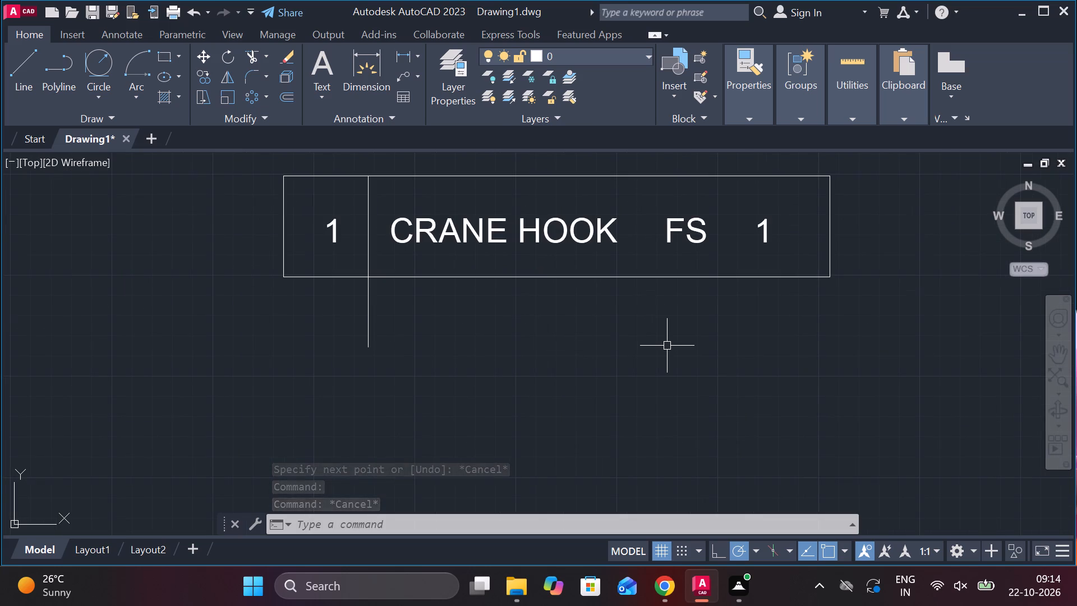
{"action": "key", "text": "l"}
{"action": "key", "text": "Return"}
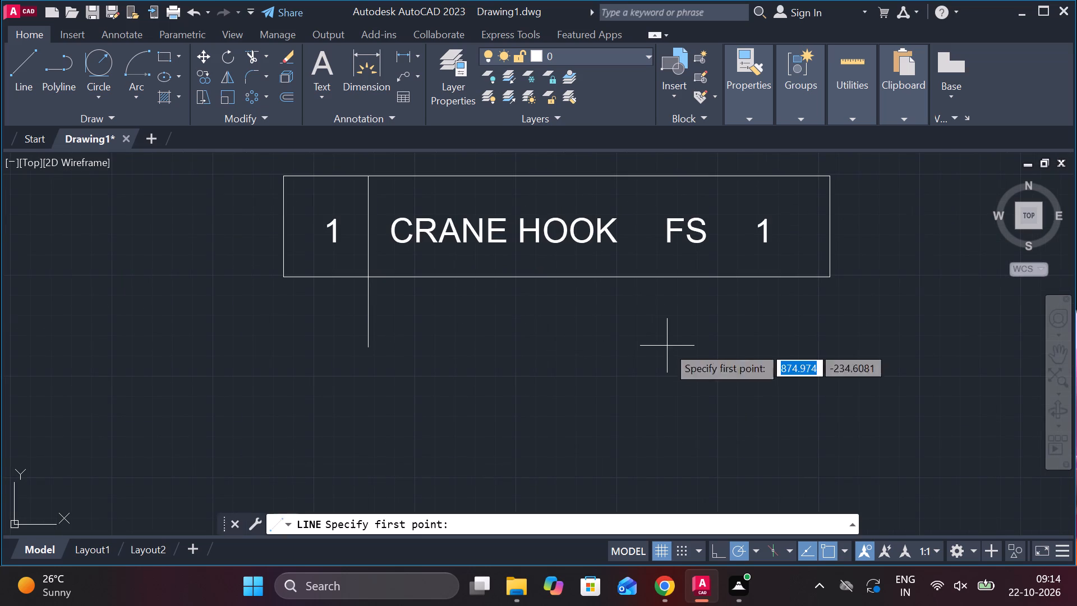
{"action": "left_click", "coordinate": [644, 184]}
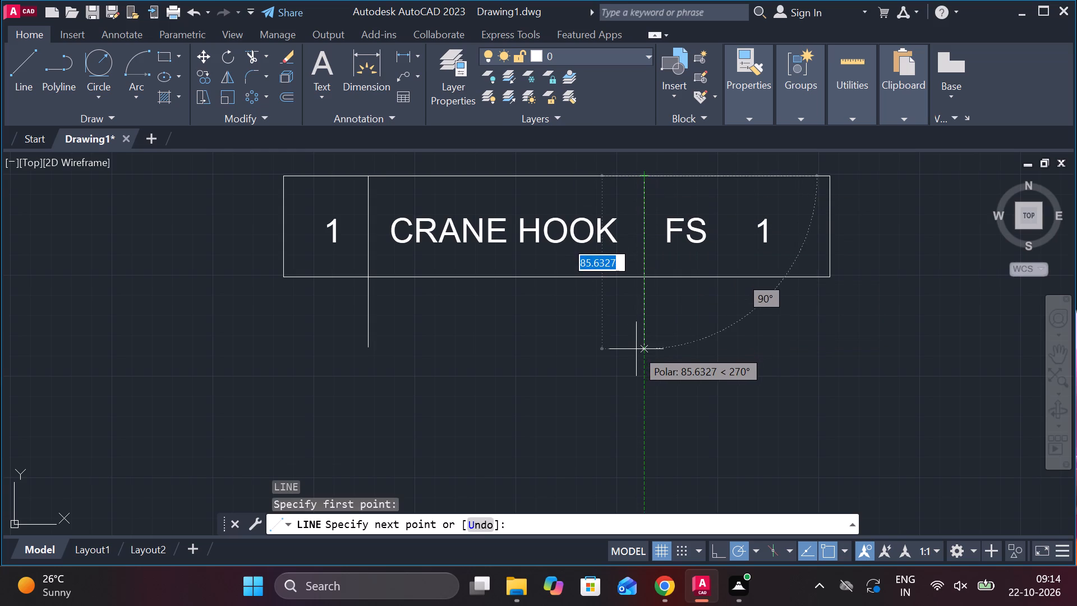
{"action": "left_click", "coordinate": [636, 349]}
{"action": "key", "text": "Escape"}
{"action": "key", "text": "space"}
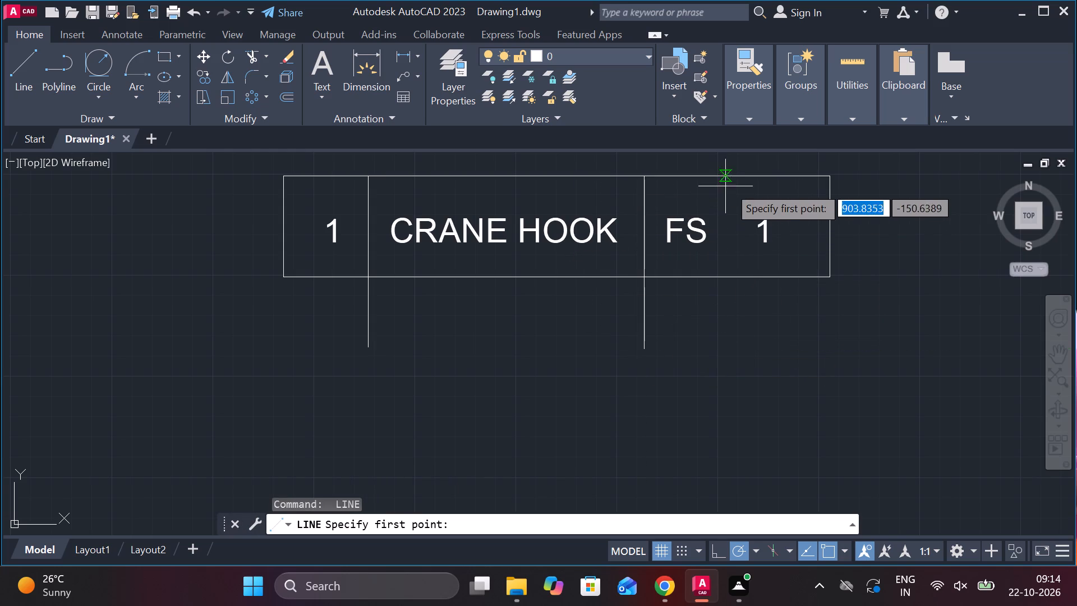
{"action": "left_click", "coordinate": [730, 185]}
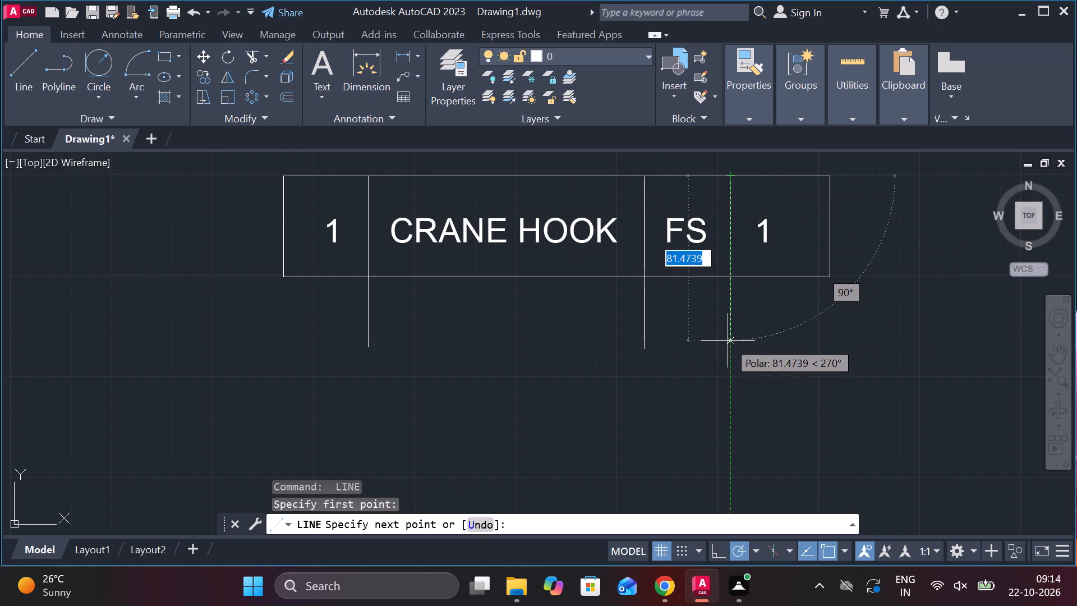
{"action": "left_click", "coordinate": [728, 341]}
{"action": "key", "text": "Escape"}
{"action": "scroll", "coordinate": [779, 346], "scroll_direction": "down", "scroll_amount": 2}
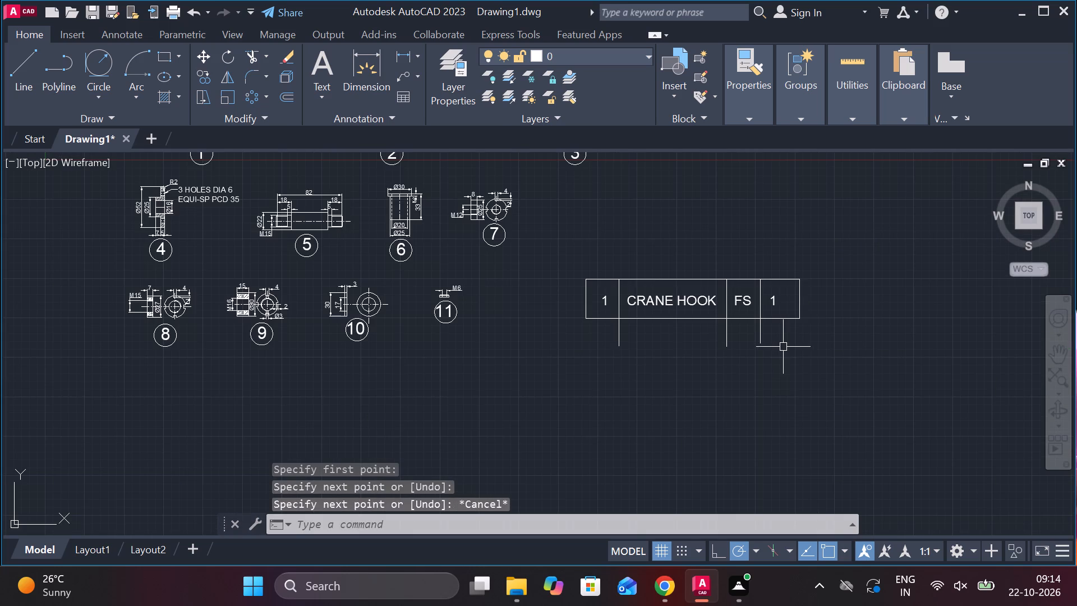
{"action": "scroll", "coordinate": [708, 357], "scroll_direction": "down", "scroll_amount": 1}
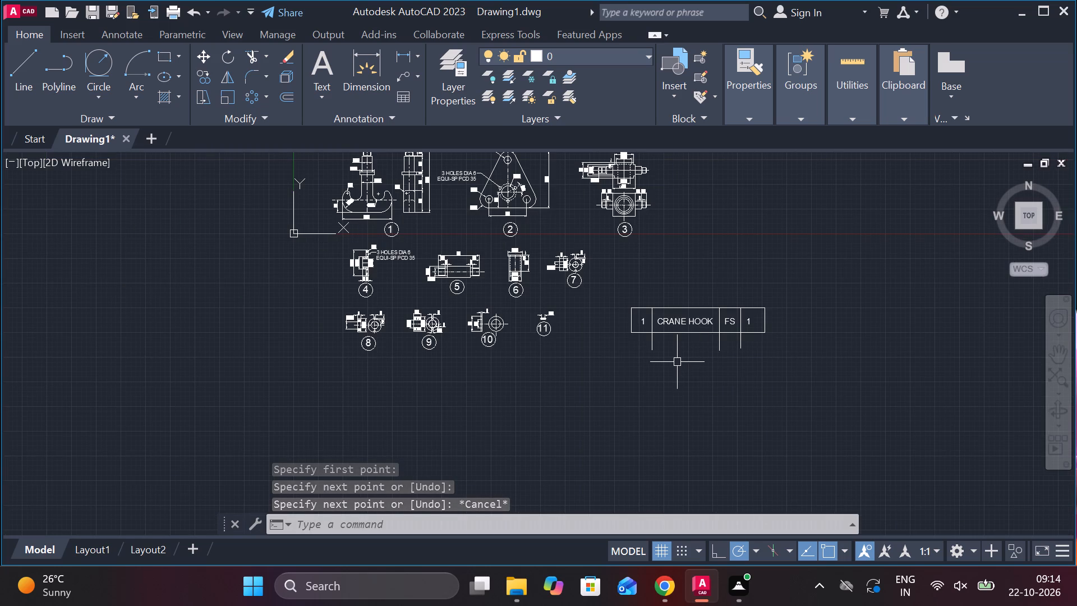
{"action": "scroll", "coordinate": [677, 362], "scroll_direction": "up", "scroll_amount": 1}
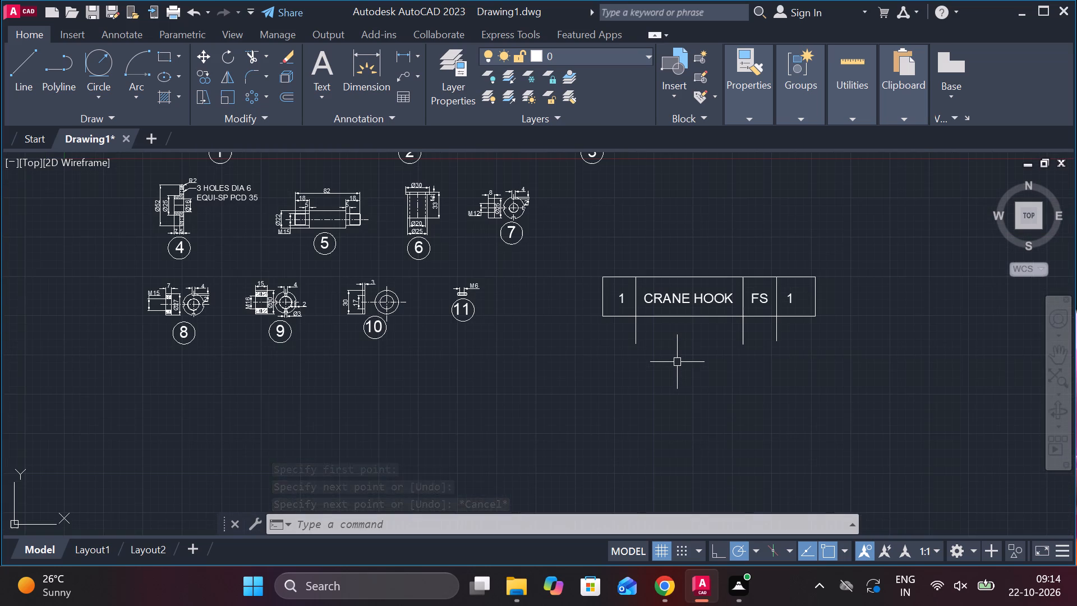
Copy the CRANE HOOK text row straight down five times below the table frame, with the copies about 28 units apart.
{"action": "scroll", "coordinate": [664, 323], "scroll_direction": "up", "scroll_amount": 2}
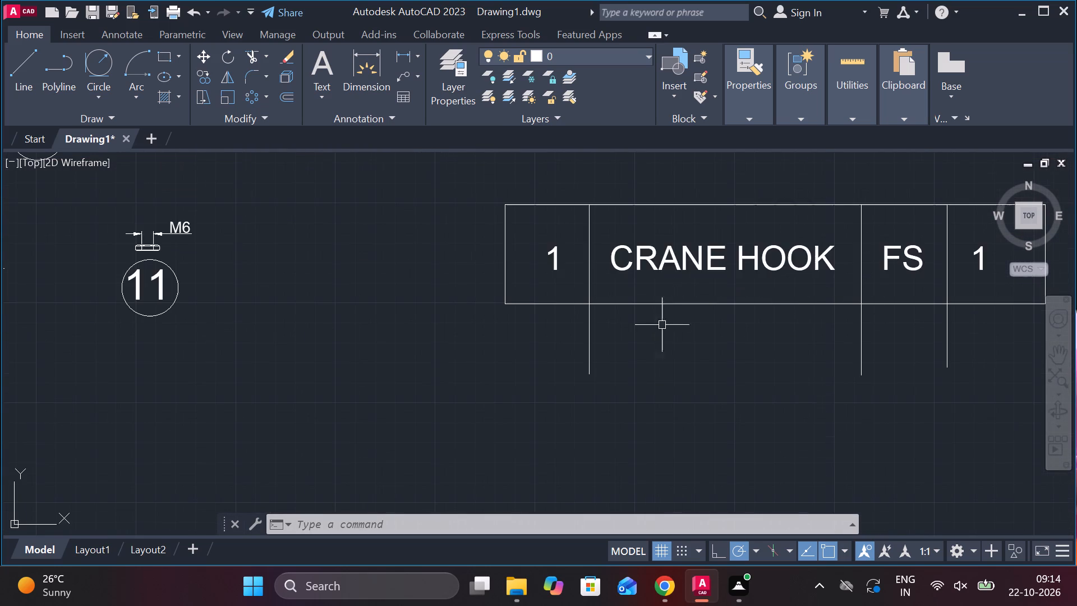
{"action": "left_click", "coordinate": [678, 260]}
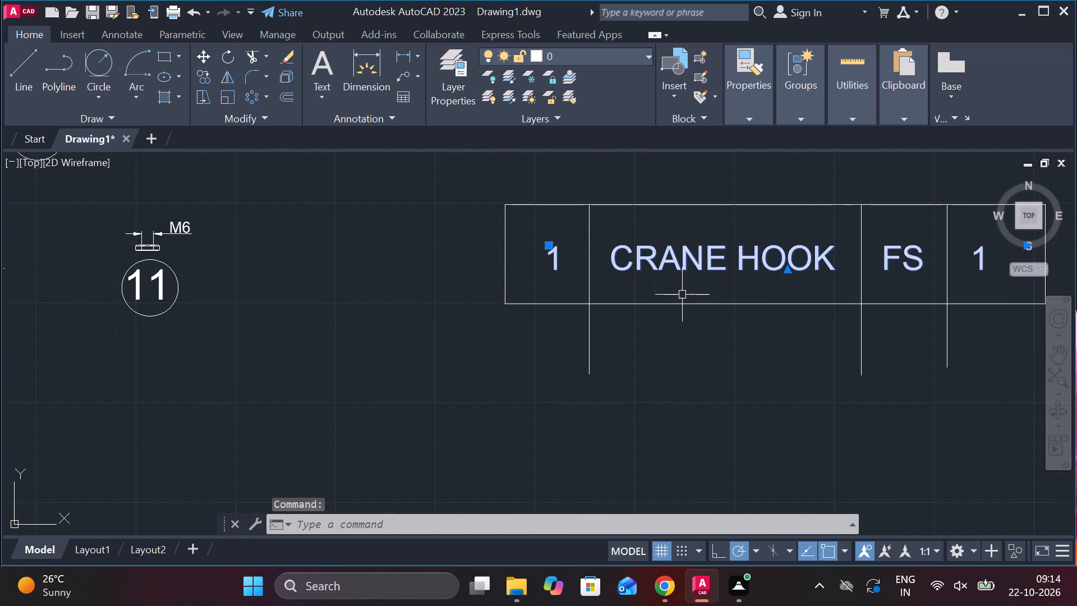
{"action": "type", "text": "CO"}
{"action": "key", "text": "Return"}
{"action": "left_click", "coordinate": [682, 295]}
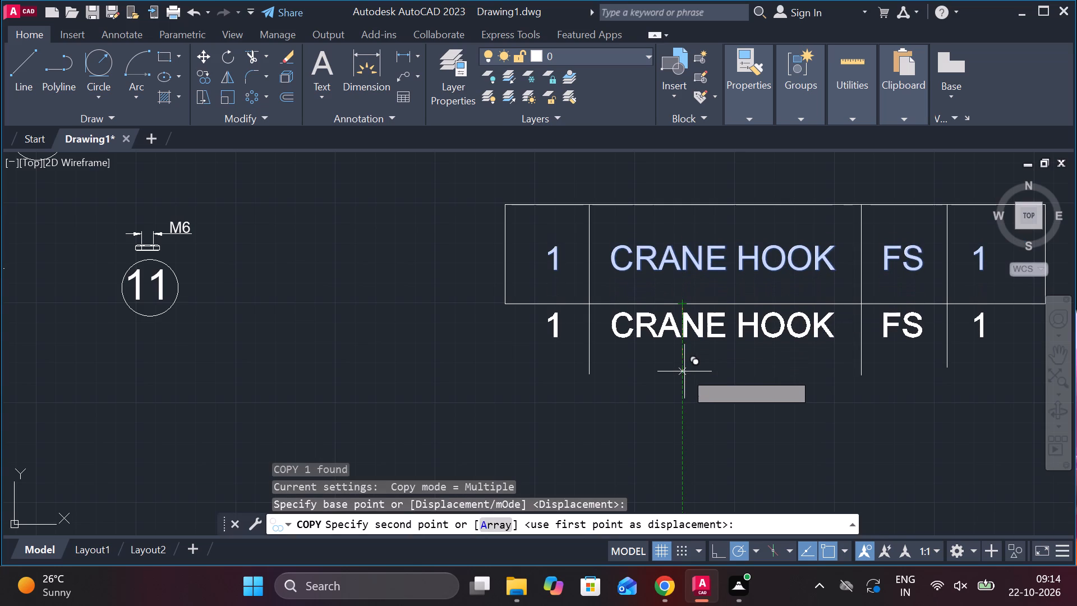
{"action": "left_click", "coordinate": [684, 378]}
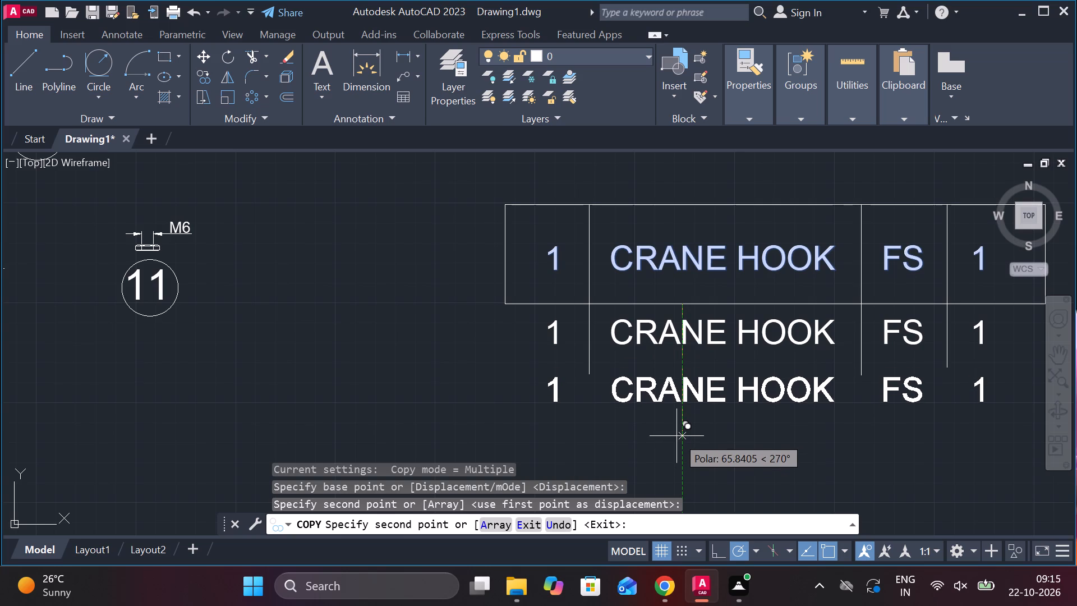
{"action": "left_click", "coordinate": [676, 436]}
{"action": "middle_click_drag", "start_coordinate": [676, 436], "coordinate": [653, 357]}
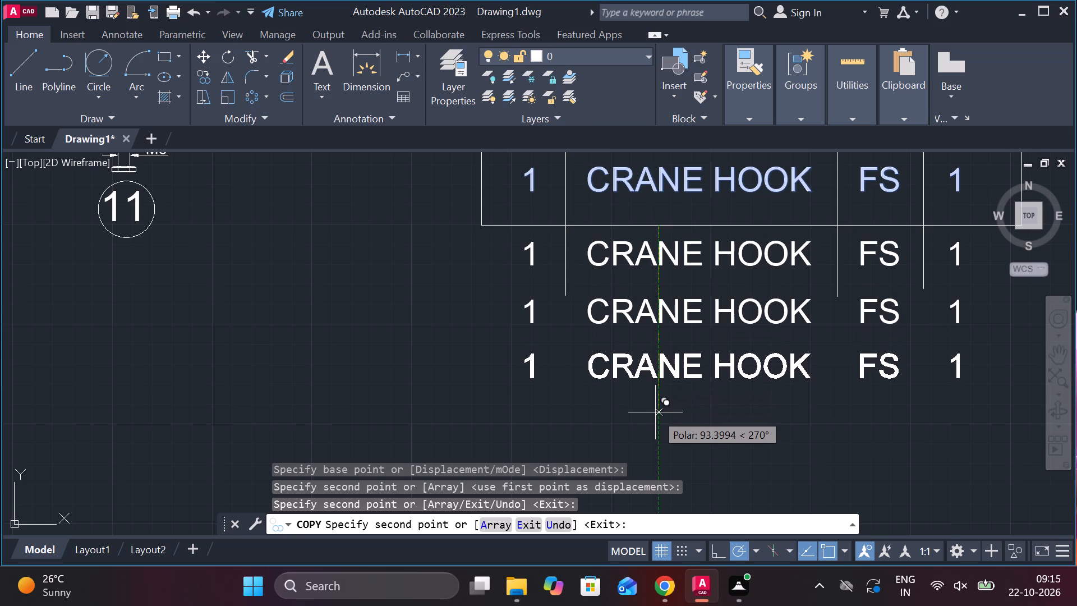
{"action": "left_click", "coordinate": [655, 412]}
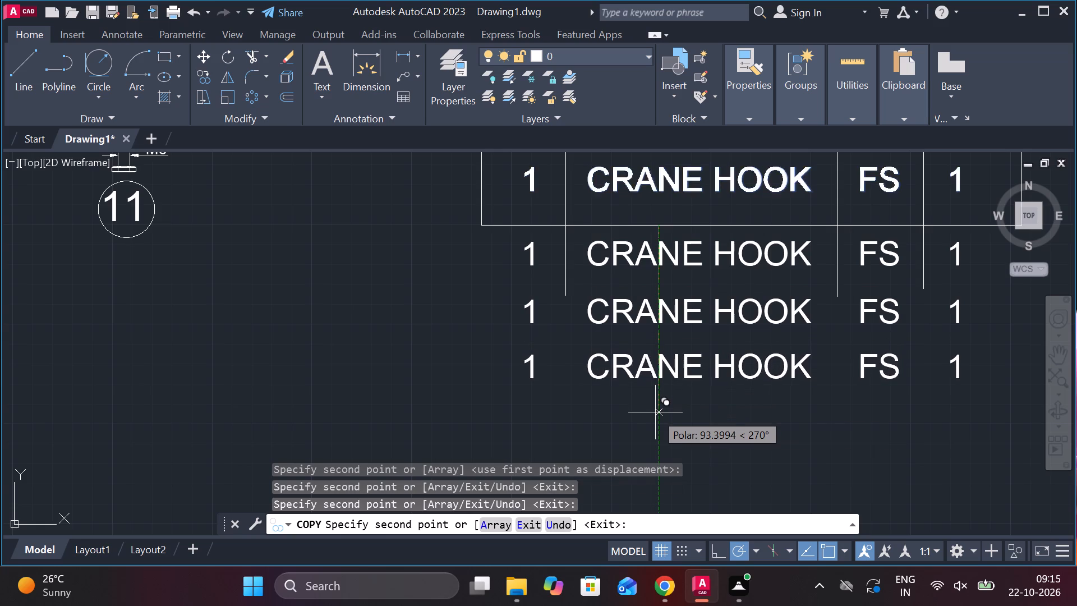
{"action": "middle_click_drag", "start_coordinate": [655, 426], "coordinate": [645, 374]}
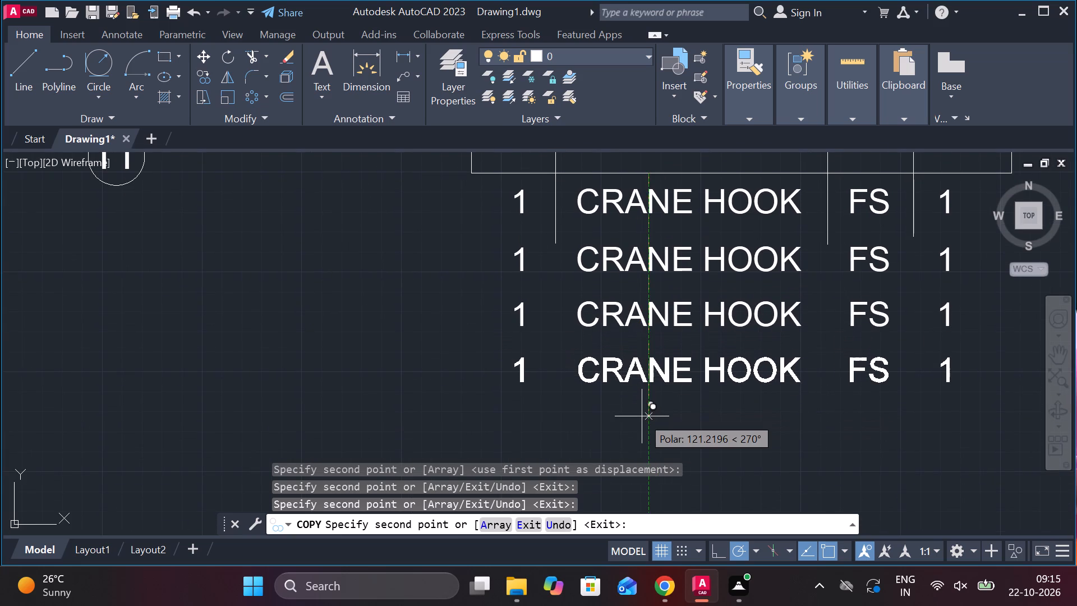
{"action": "left_click", "coordinate": [642, 416]}
{"action": "middle_click_drag", "start_coordinate": [647, 425], "coordinate": [639, 383]}
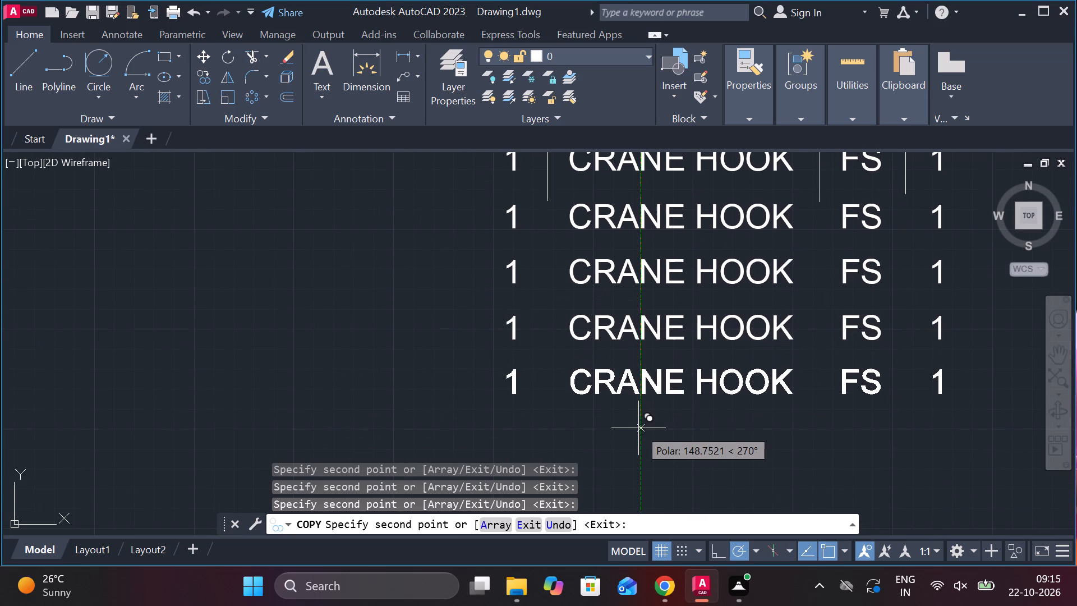
{"action": "left_click", "coordinate": [638, 428]}
Place five more copies of the CRANE HOOK text row straight below, about 28 units apart, making eleven rows with the original.
{"action": "middle_click_drag", "start_coordinate": [638, 430], "coordinate": [628, 351]}
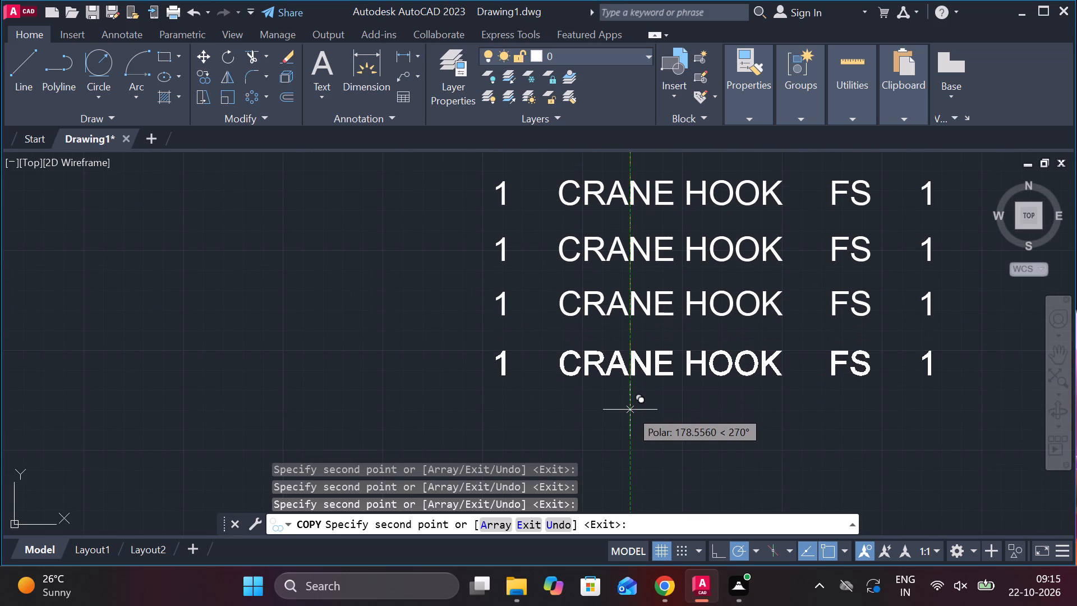
{"action": "left_click", "coordinate": [630, 404]}
{"action": "middle_click_drag", "start_coordinate": [636, 415], "coordinate": [629, 371]}
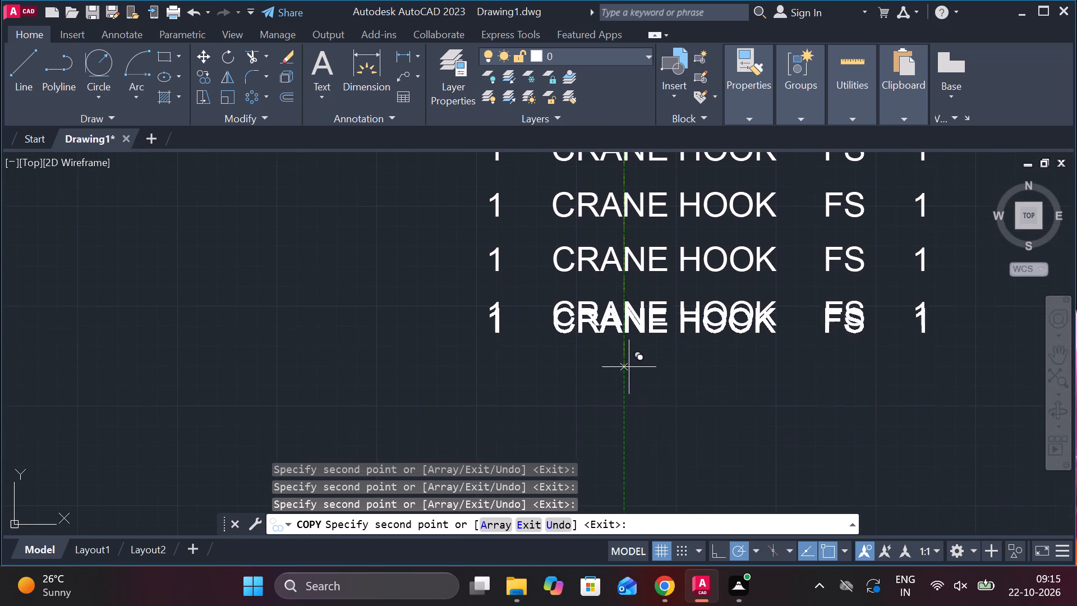
{"action": "left_click", "coordinate": [630, 417]}
{"action": "middle_click_drag", "start_coordinate": [630, 419], "coordinate": [625, 314]}
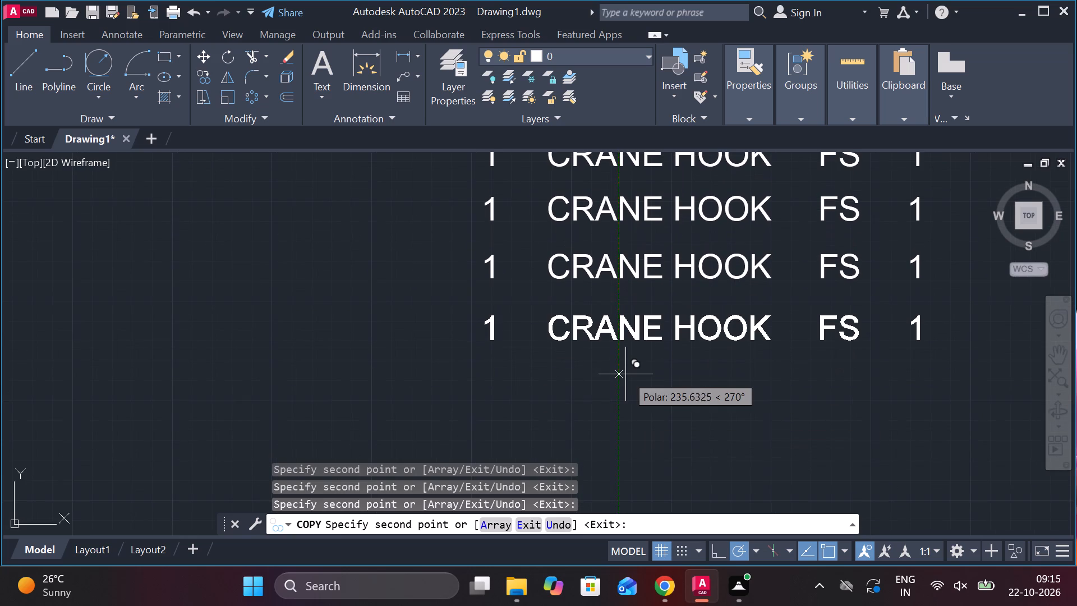
{"action": "left_click", "coordinate": [625, 367]}
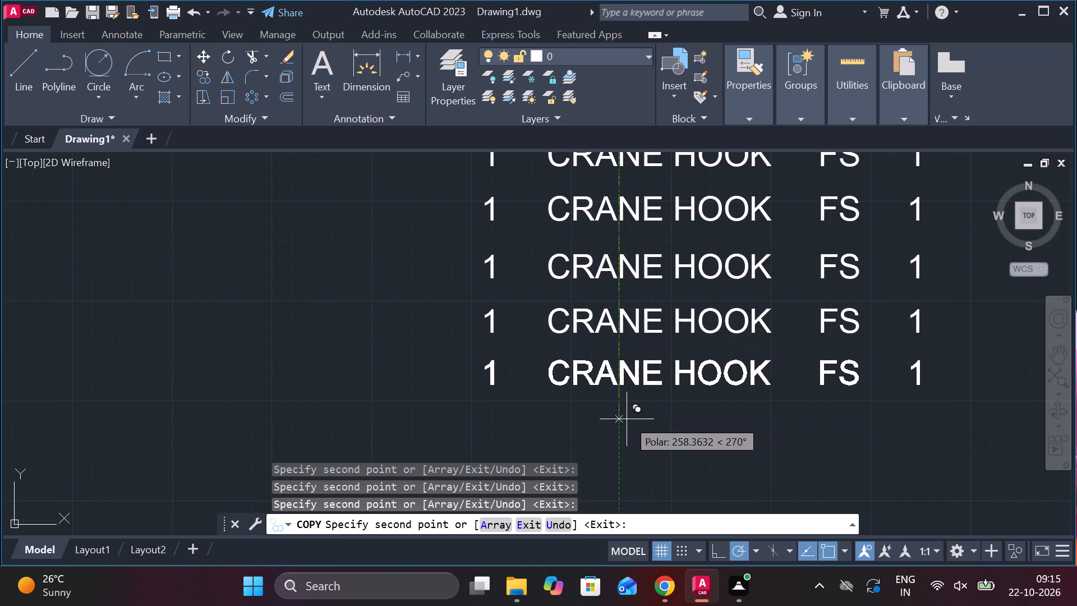
{"action": "left_click", "coordinate": [626, 420]}
{"action": "middle_click_drag", "start_coordinate": [627, 453], "coordinate": [627, 401]}
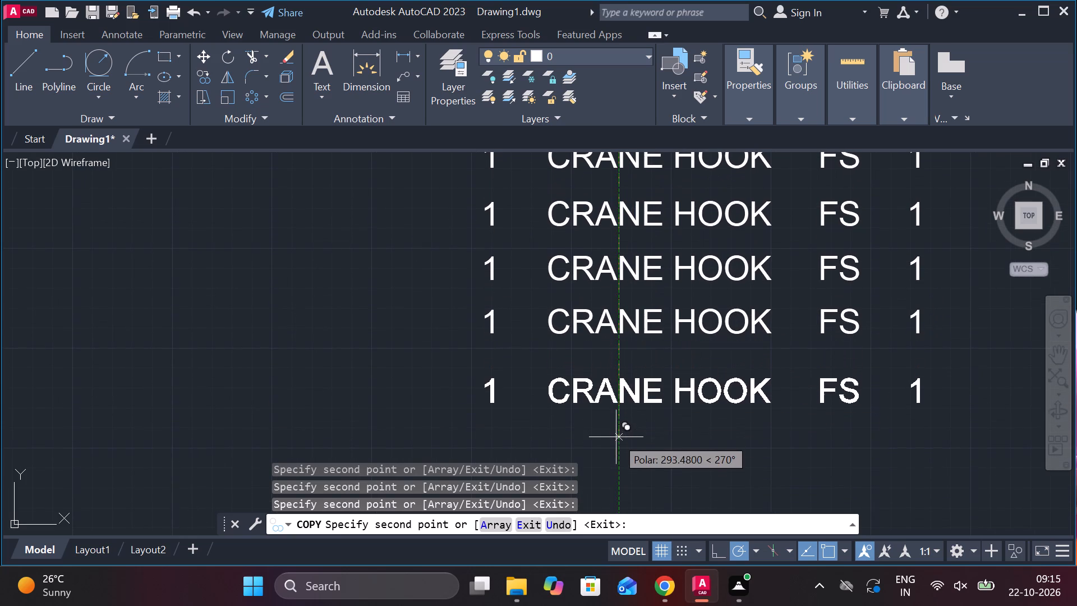
{"action": "left_click", "coordinate": [619, 424]}
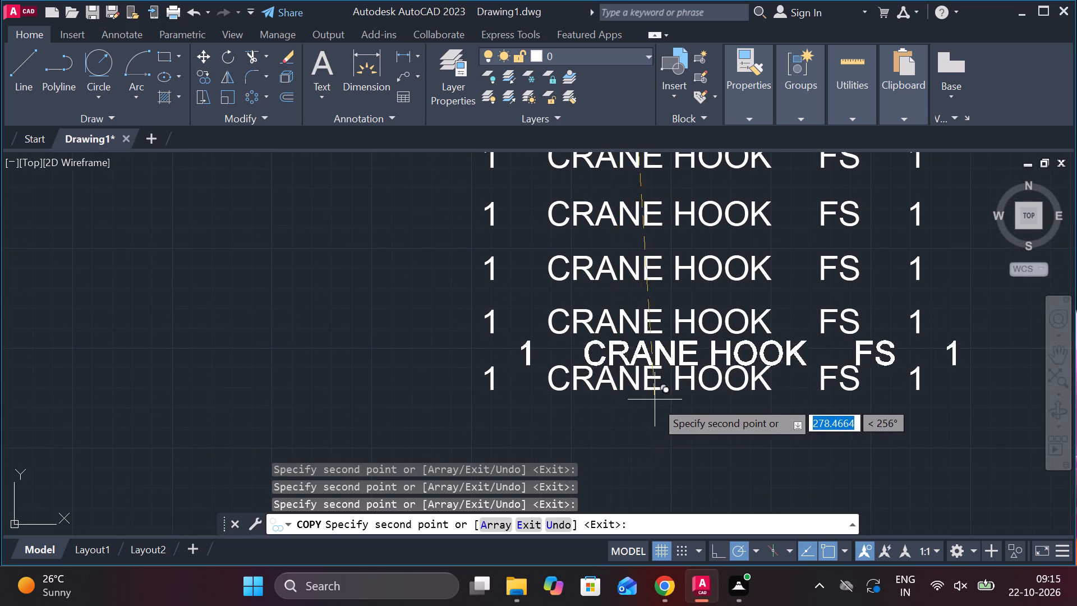
{"action": "scroll", "coordinate": [655, 402], "scroll_direction": "down", "scroll_amount": 2}
{"action": "key", "text": "Escape"}
{"action": "scroll", "coordinate": [710, 296], "scroll_direction": "up", "scroll_amount": 1}
{"action": "scroll", "coordinate": [710, 296], "scroll_direction": "down", "scroll_amount": 2}
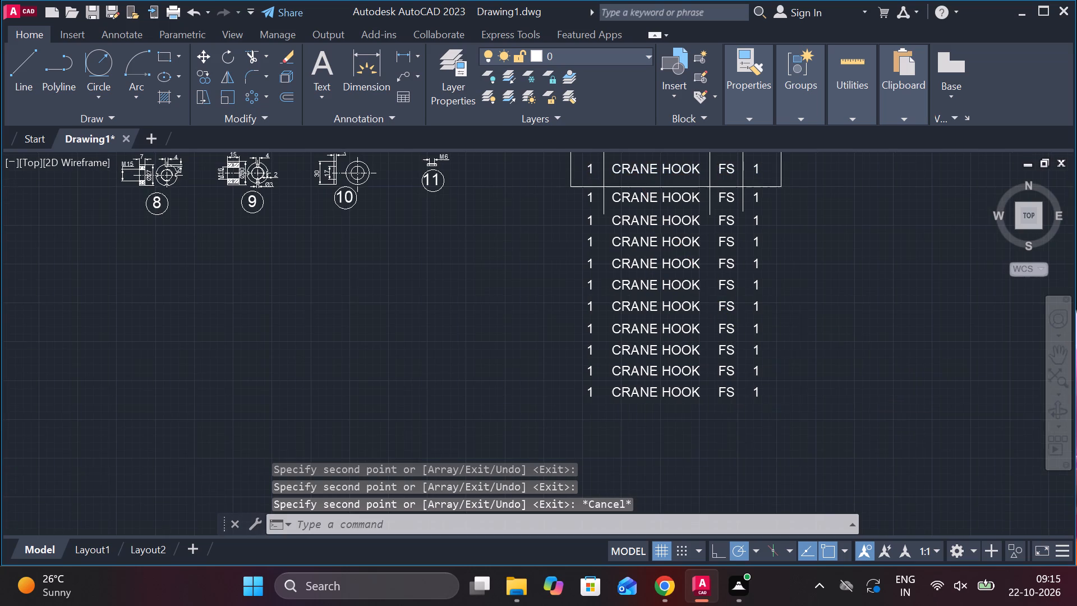
{"action": "middle_click_drag", "start_coordinate": [652, 302], "coordinate": [659, 374]}
{"action": "scroll", "coordinate": [602, 315], "scroll_direction": "up", "scroll_amount": 1}
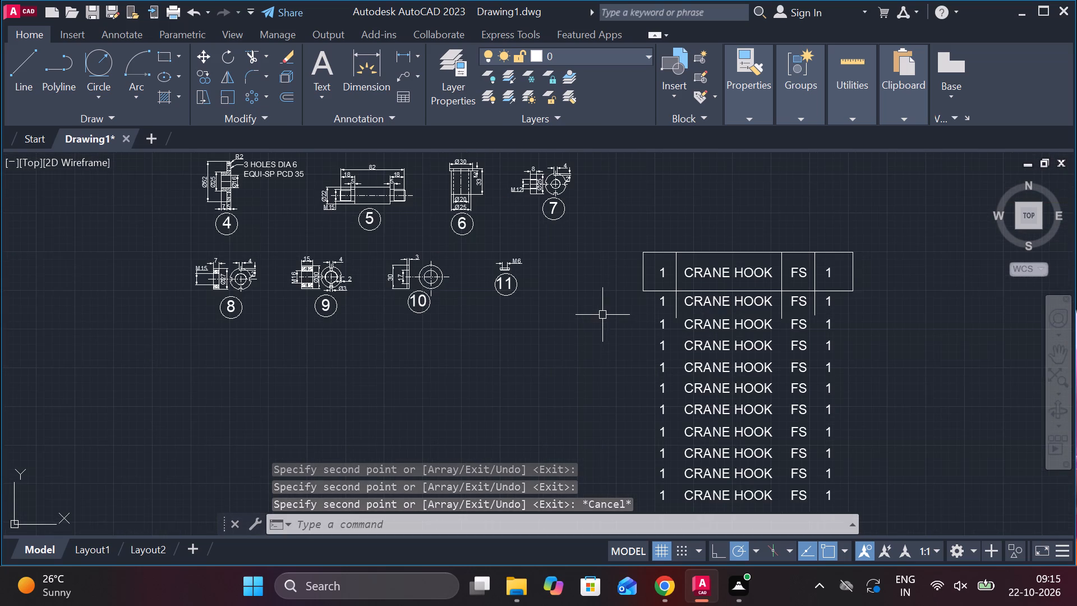
{"action": "middle_click_drag", "start_coordinate": [609, 315], "coordinate": [636, 346]}
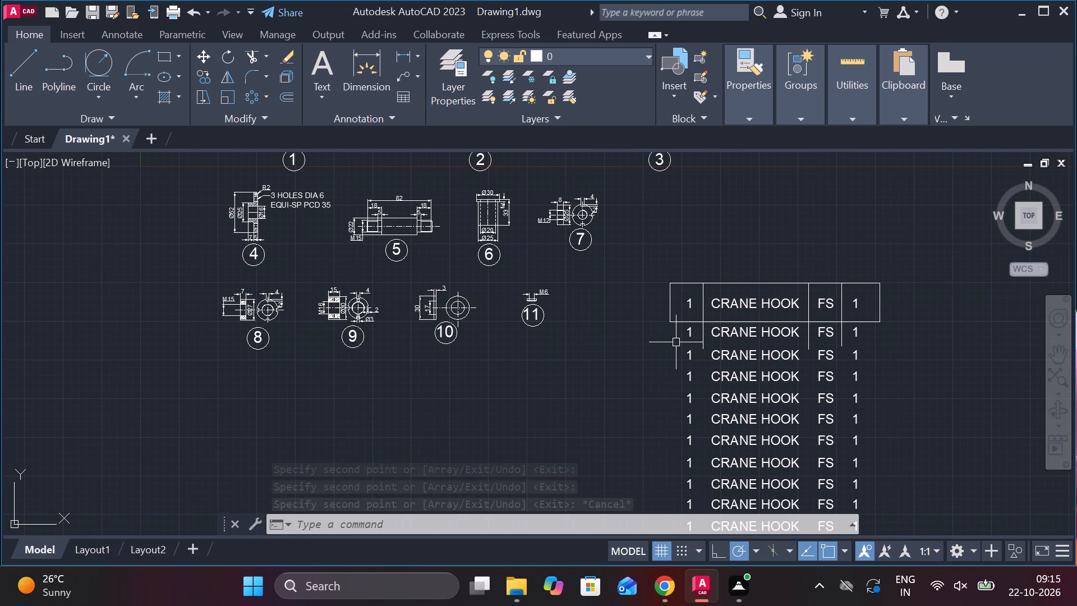
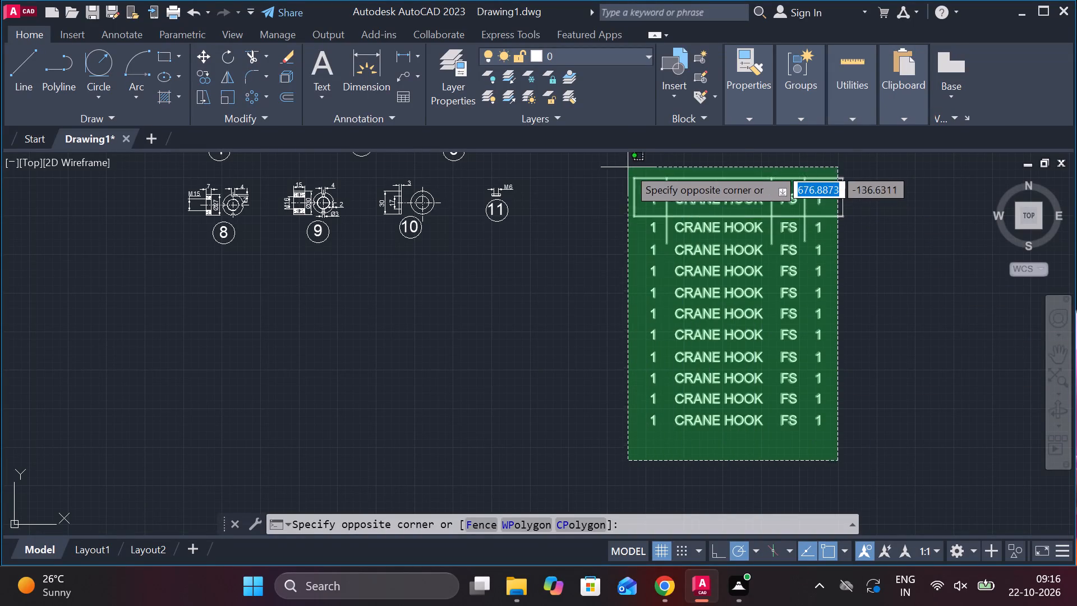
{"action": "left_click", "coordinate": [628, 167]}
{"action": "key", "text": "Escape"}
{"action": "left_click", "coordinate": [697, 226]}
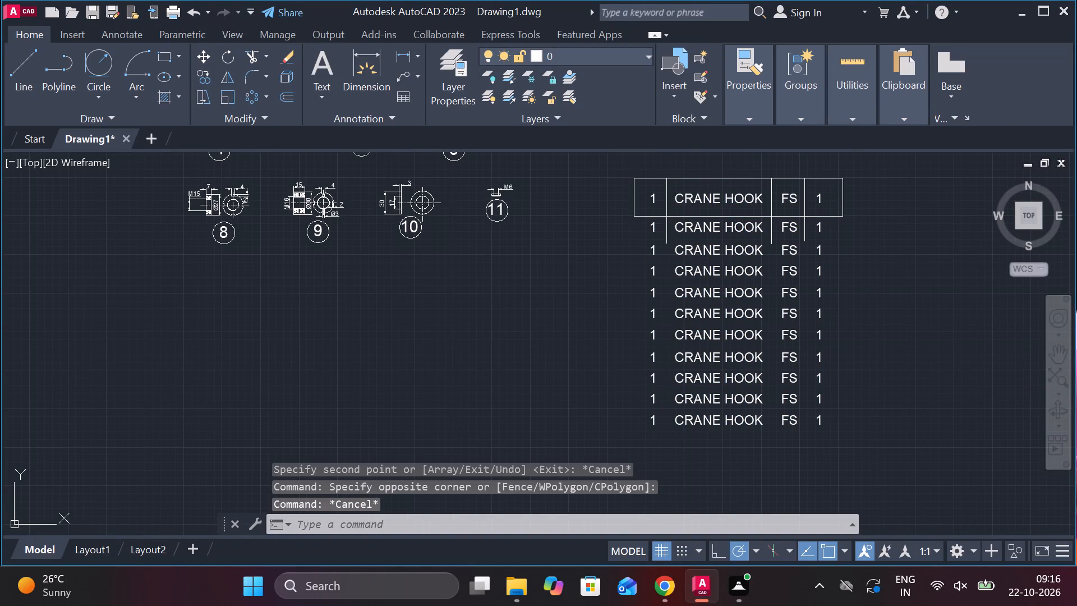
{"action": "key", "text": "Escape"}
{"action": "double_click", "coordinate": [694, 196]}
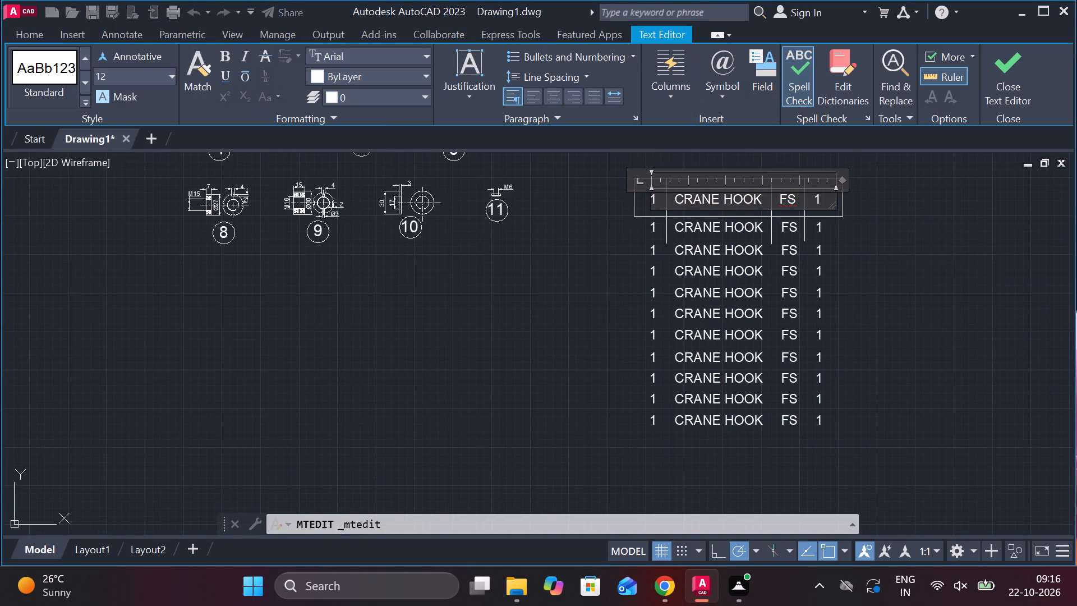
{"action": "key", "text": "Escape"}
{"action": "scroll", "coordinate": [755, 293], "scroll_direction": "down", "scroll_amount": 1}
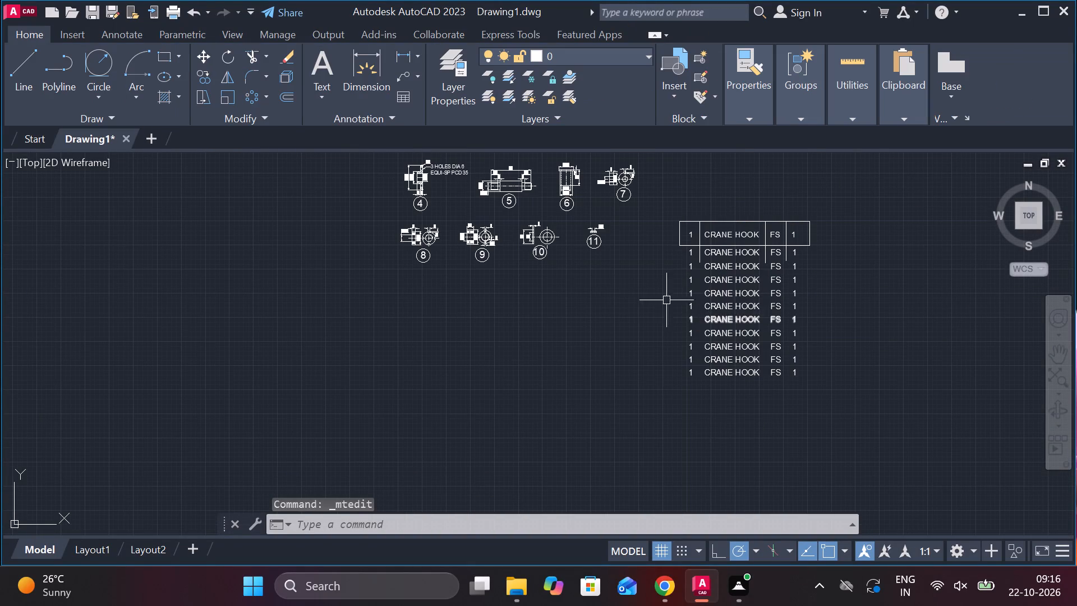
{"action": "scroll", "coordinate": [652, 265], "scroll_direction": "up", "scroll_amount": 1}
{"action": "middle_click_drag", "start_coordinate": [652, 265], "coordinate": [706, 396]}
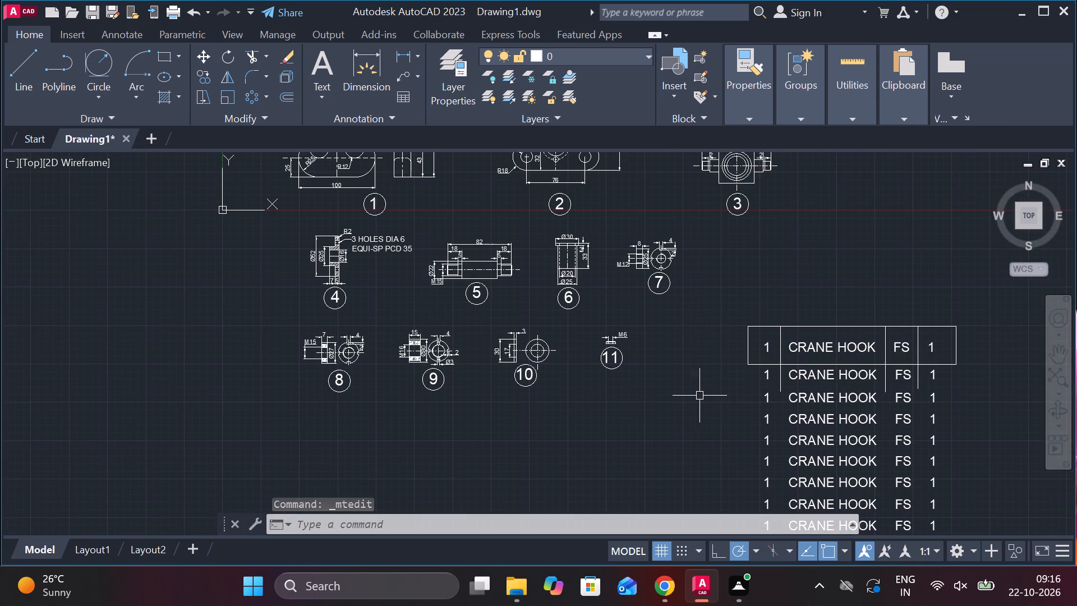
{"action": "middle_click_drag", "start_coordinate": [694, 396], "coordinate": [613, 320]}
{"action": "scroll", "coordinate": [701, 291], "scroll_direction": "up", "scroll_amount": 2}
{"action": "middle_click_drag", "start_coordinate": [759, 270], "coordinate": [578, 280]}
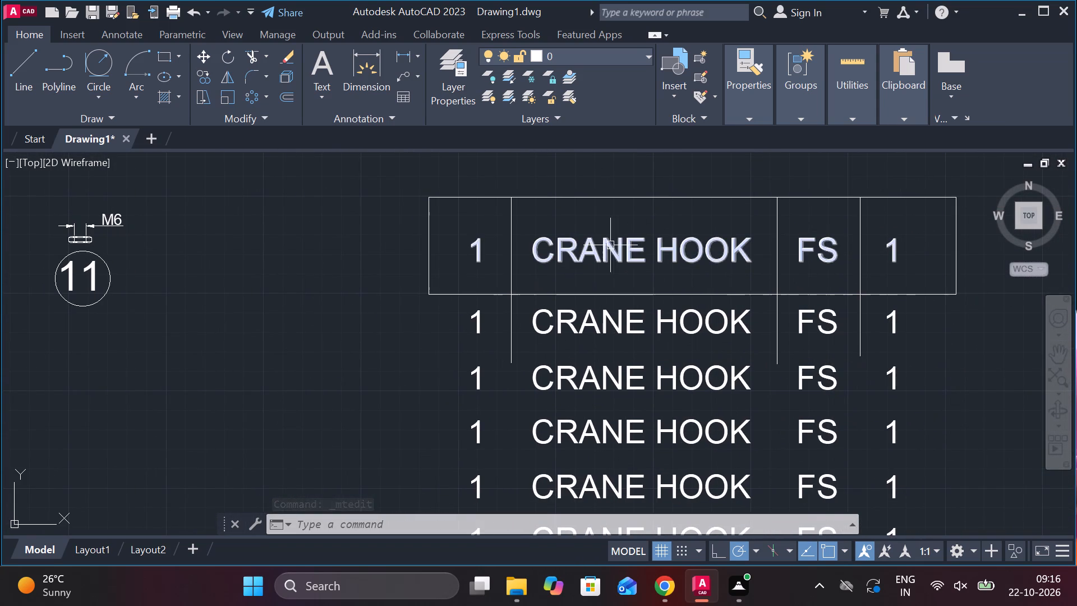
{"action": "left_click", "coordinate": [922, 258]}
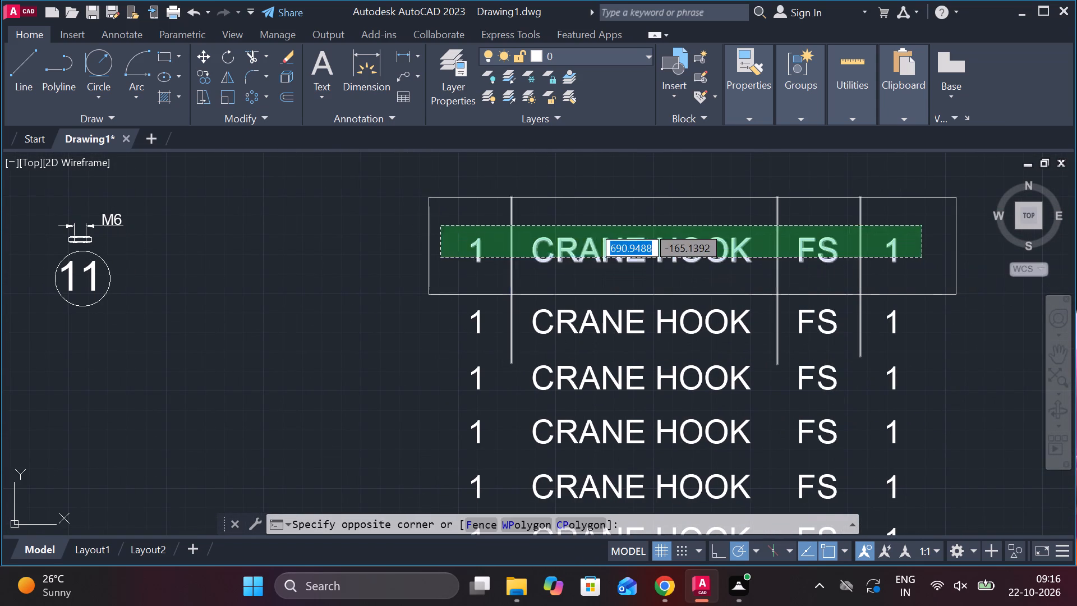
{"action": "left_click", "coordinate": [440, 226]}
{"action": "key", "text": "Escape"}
Set the text height of the boxed first CRANE HOOK row of the parts list to 10.
{"action": "double_click", "coordinate": [675, 249]}
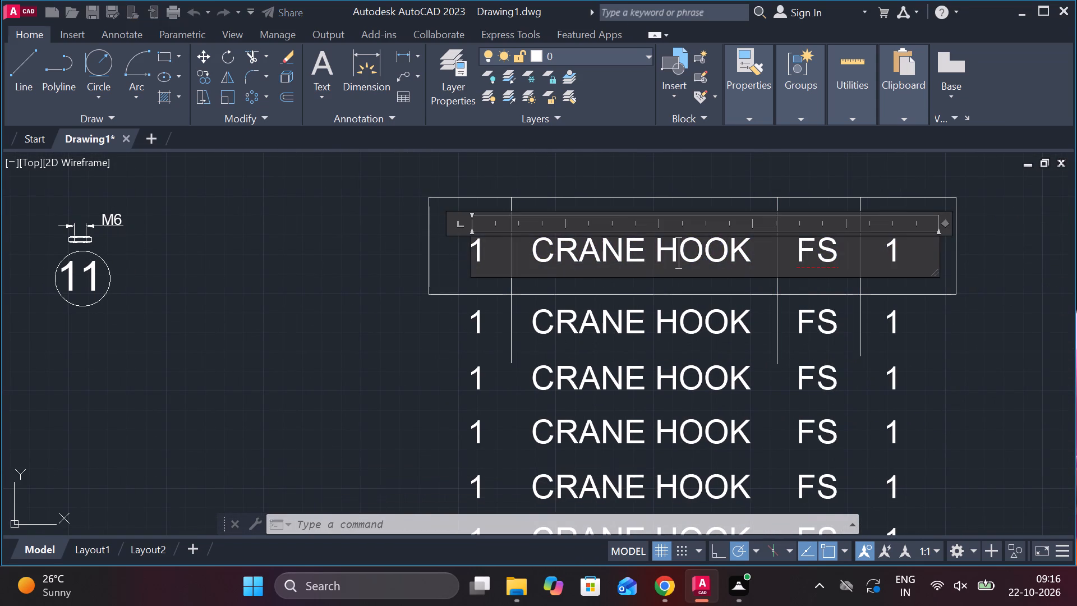
{"action": "left_click_drag", "start_coordinate": [909, 254], "coordinate": [492, 238]}
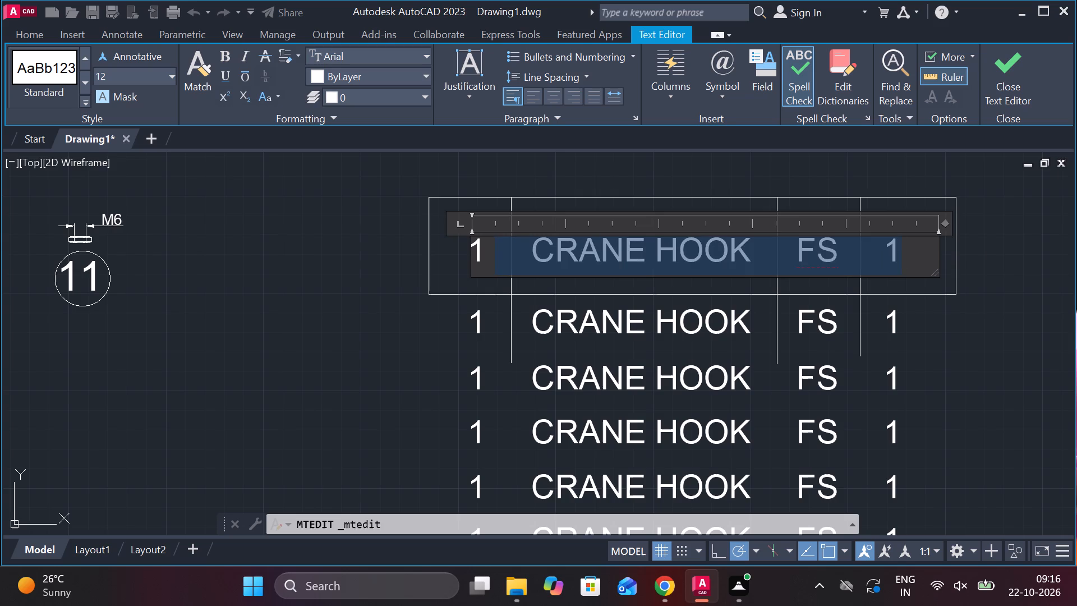
{"action": "left_click_drag", "start_coordinate": [492, 238], "coordinate": [473, 249]}
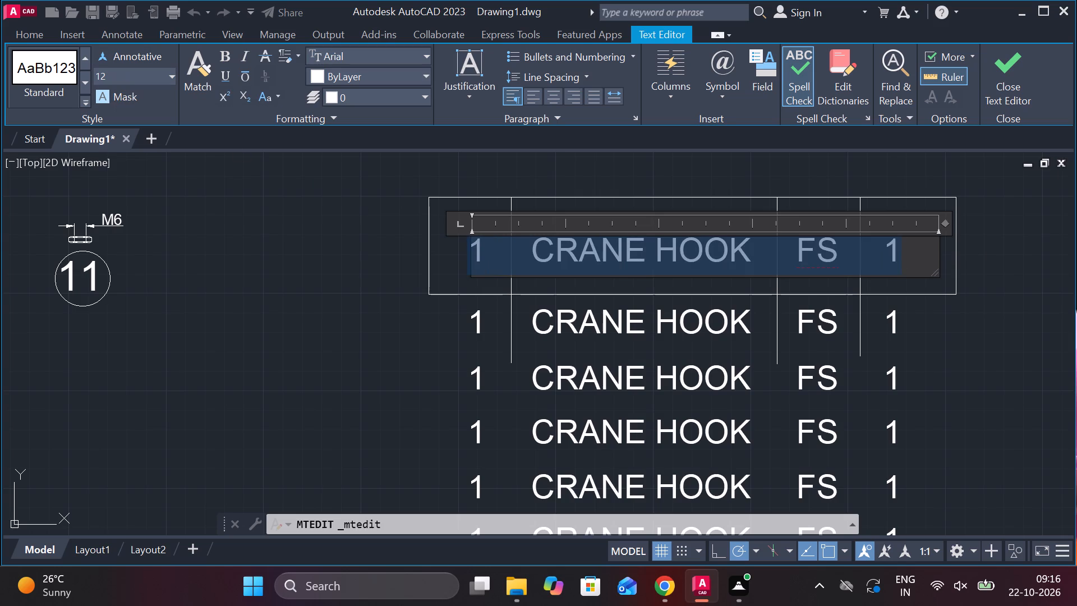
{"action": "left_click", "coordinate": [123, 80]}
{"action": "type", "text": "10"}
{"action": "key", "text": "Return"}
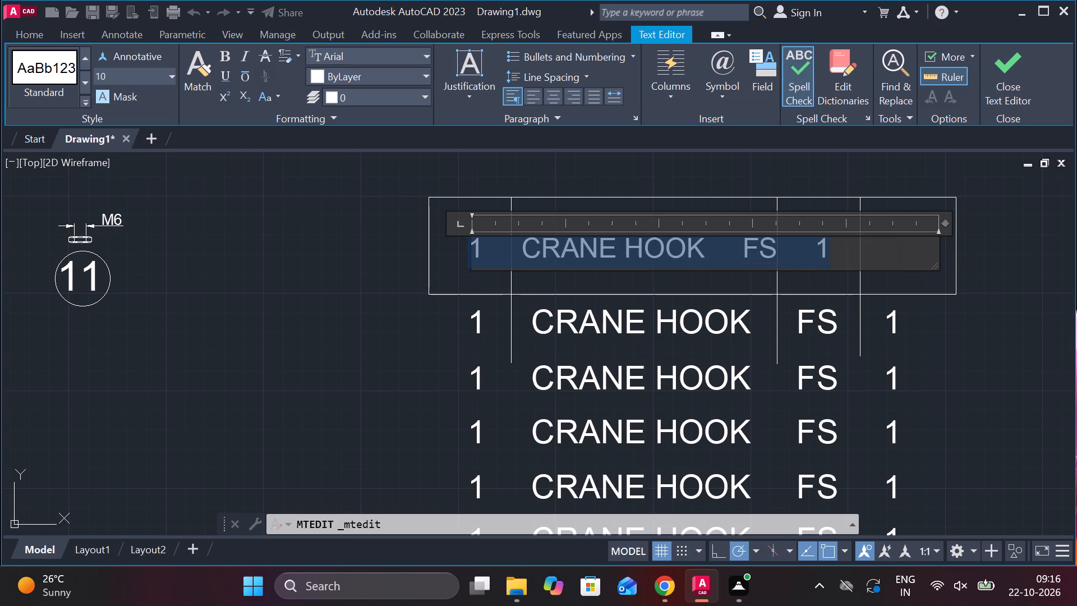
{"action": "left_click", "coordinate": [1000, 52]}
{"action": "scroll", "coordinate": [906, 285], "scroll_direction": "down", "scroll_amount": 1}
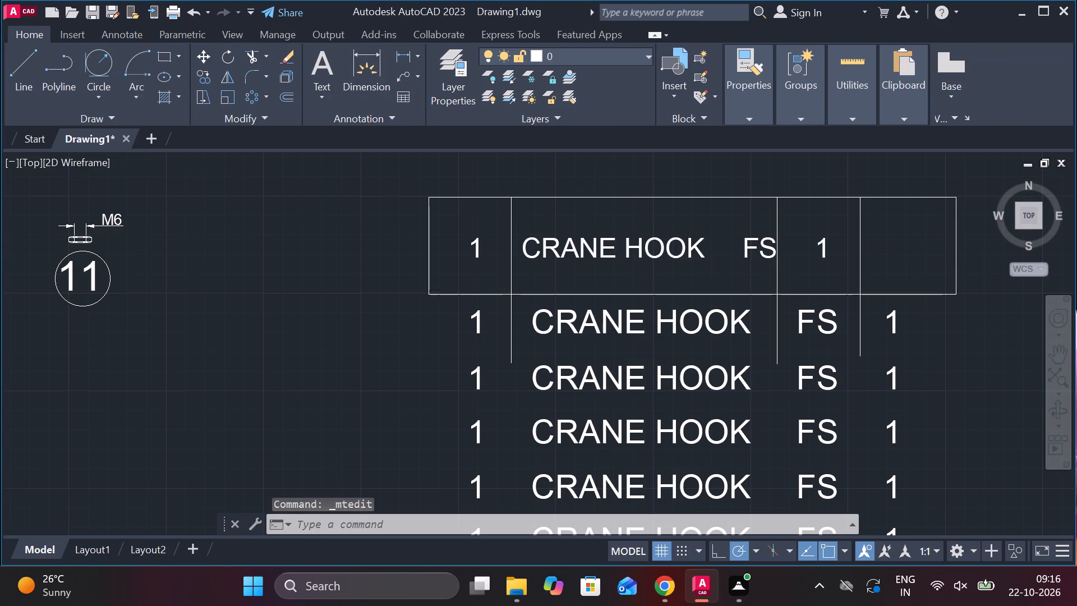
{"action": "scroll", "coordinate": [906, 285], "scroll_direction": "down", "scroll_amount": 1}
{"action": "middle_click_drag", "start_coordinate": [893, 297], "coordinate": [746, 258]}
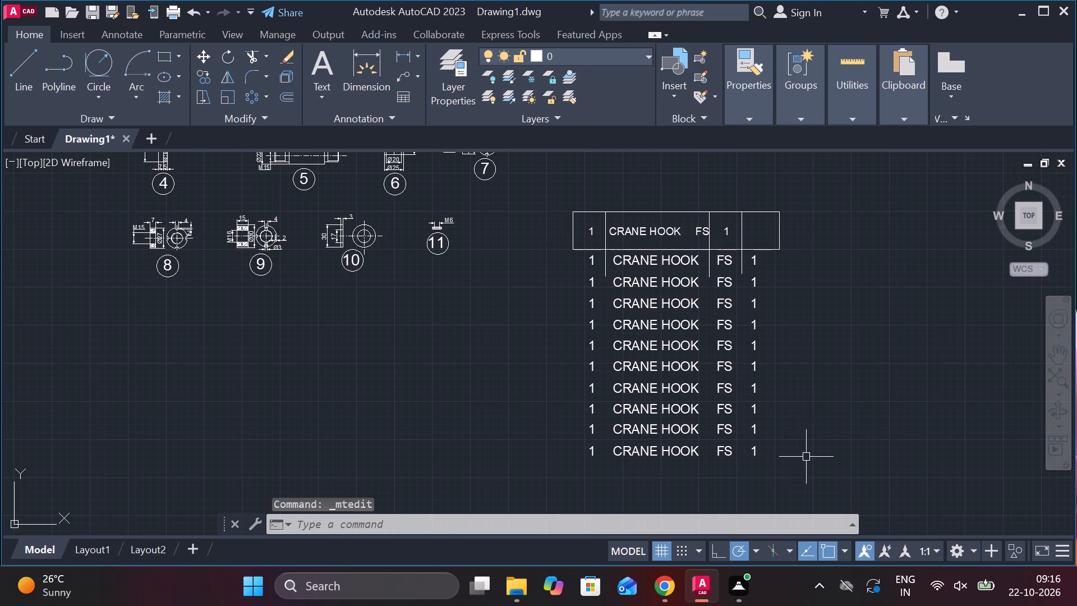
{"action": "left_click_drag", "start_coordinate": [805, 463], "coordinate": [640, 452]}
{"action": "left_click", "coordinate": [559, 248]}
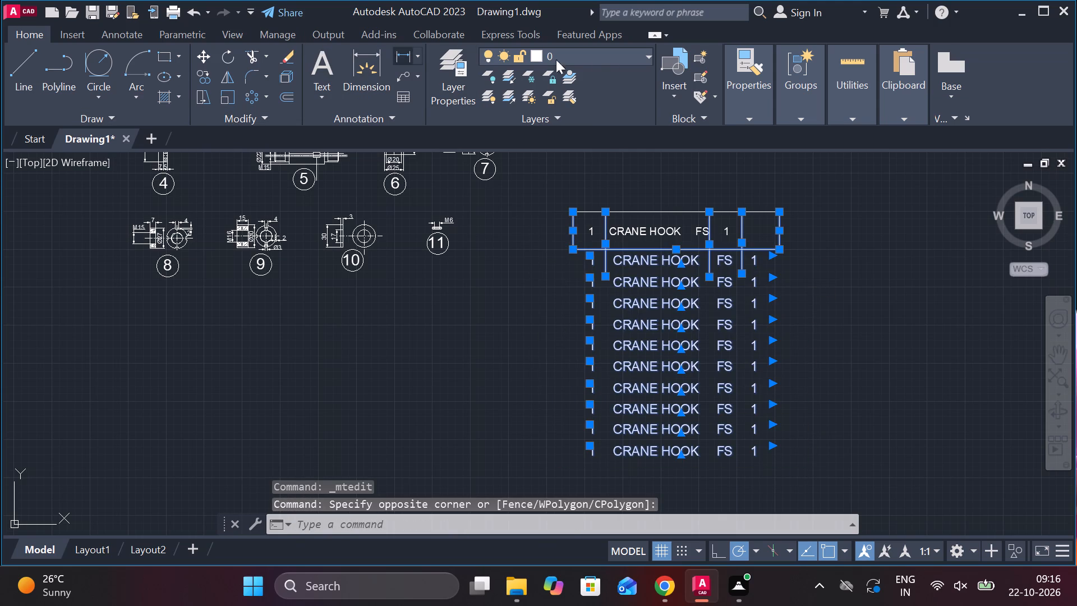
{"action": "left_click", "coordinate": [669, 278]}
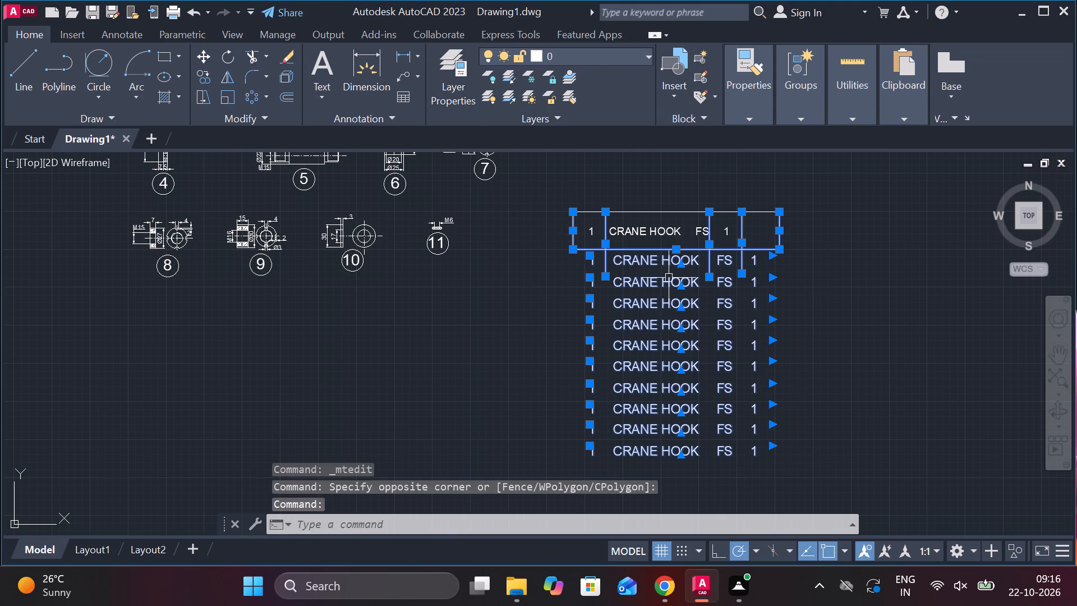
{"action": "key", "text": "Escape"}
Set the text height of the second parts list row, just below the boxed row, to 10.
{"action": "double_click", "coordinate": [659, 259]}
{"action": "scroll", "coordinate": [659, 259], "scroll_direction": "up", "scroll_amount": 1}
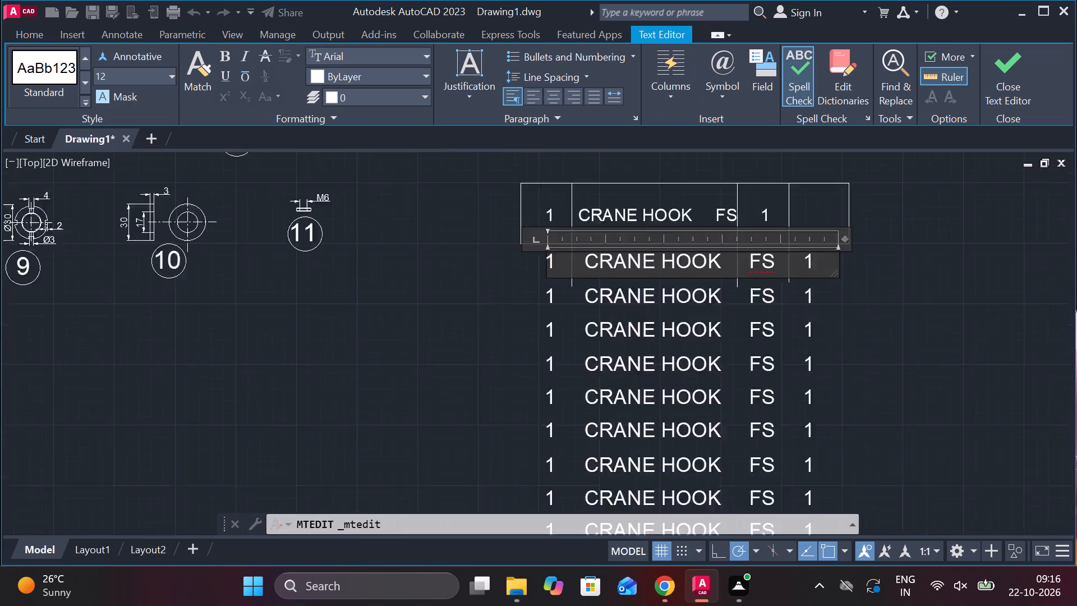
{"action": "scroll", "coordinate": [659, 259], "scroll_direction": "up", "scroll_amount": 1}
{"action": "left_click_drag", "start_coordinate": [905, 267], "coordinate": [467, 268]}
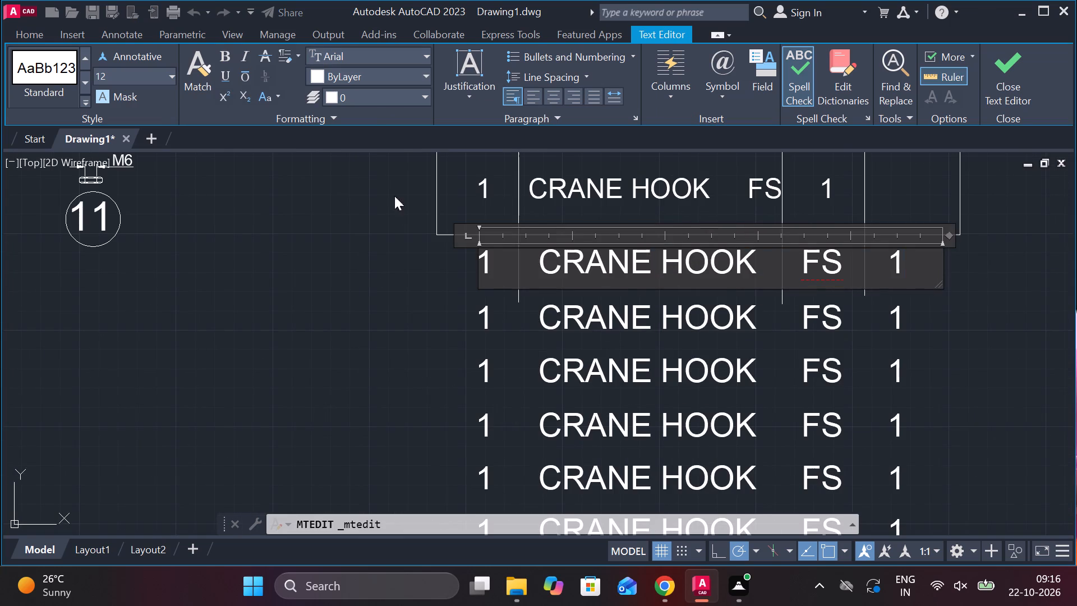
{"action": "left_click", "coordinate": [149, 82]}
{"action": "type", "text": "10"}
{"action": "key", "text": "Return"}
Change the item number at the start of the second parts list row to 2.
{"action": "left_click", "coordinate": [549, 273]}
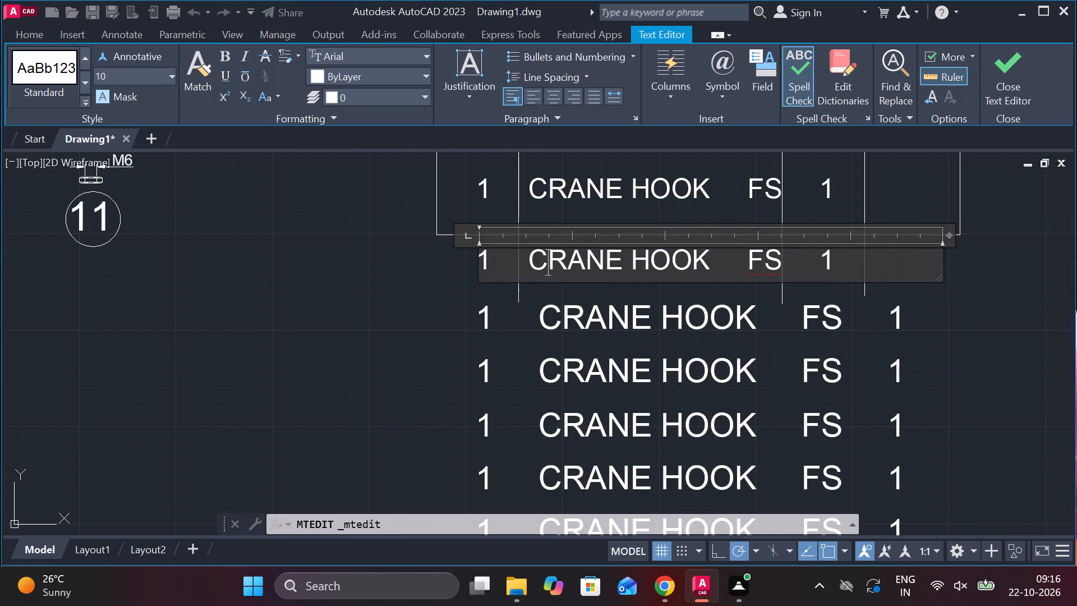
{"action": "left_click", "coordinate": [495, 265]}
{"action": "key", "text": "Left"}
{"action": "key", "text": "BackSpace"}
{"action": "key", "text": "2"}
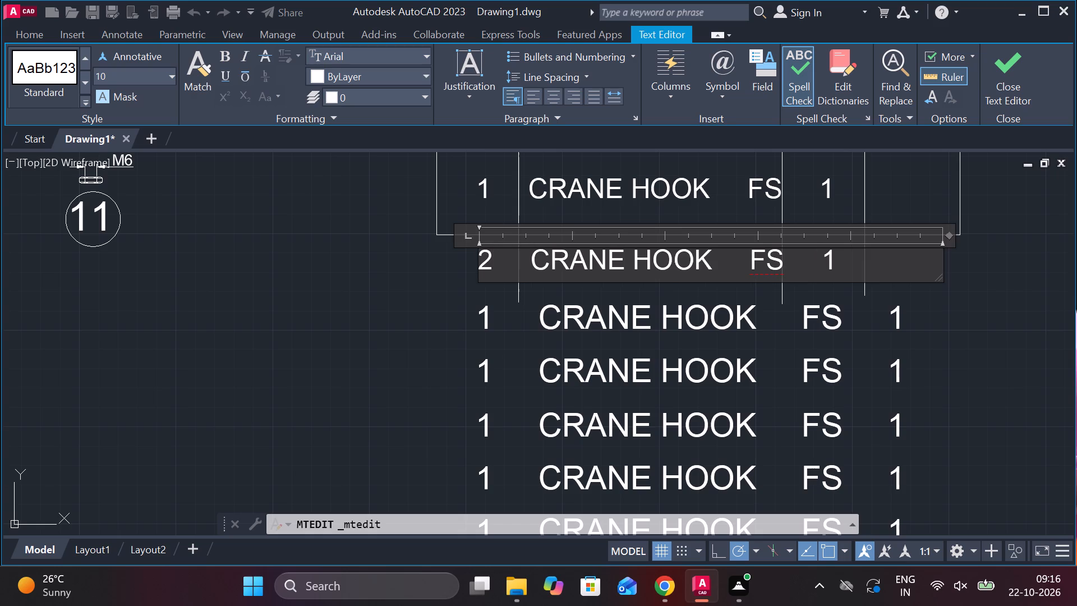
Replace the CRANE HOOK description in row 2 with SUPPORT PLATE and finish editing the row.
{"action": "key", "text": "Right"}
{"action": "key", "text": "Right"}
{"action": "key", "text": "Right"}
{"action": "key", "text": "Right"}
{"action": "key", "text": "Right"}
{"action": "key", "text": "Right"}
{"action": "key", "text": "Right"}
{"action": "key", "text": "Right"}
{"action": "key", "text": "Right"}
{"action": "key", "text": "Right"}
{"action": "key", "text": "Right"}
{"action": "key", "text": "Right"}
{"action": "key", "text": "Right"}
{"action": "key", "text": "Right"}
{"action": "key", "text": "Right"}
{"action": "key", "text": "BackSpace"}
{"action": "key", "text": "BackSpace"}
{"action": "key", "text": "BackSpace"}
{"action": "key", "text": "BackSpace"}
{"action": "key", "text": "BackSpace"}
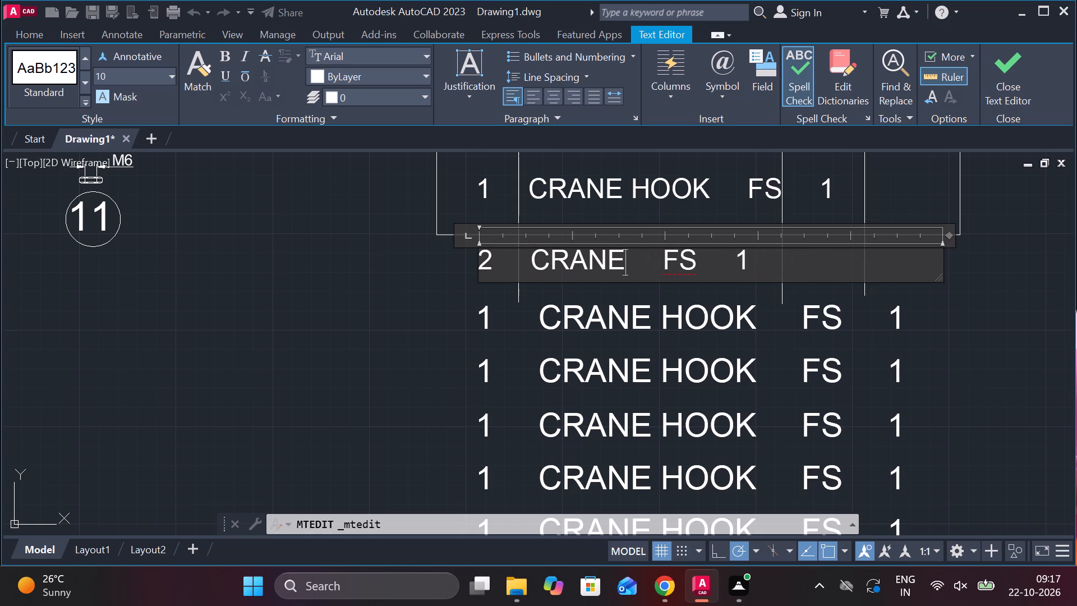
{"action": "key", "text": "BackSpace"}
{"action": "key", "text": "BackSpace"}
{"action": "key", "text": "BackSpace"}
{"action": "key", "text": "BackSpace"}
{"action": "key", "text": "BackSpace"}
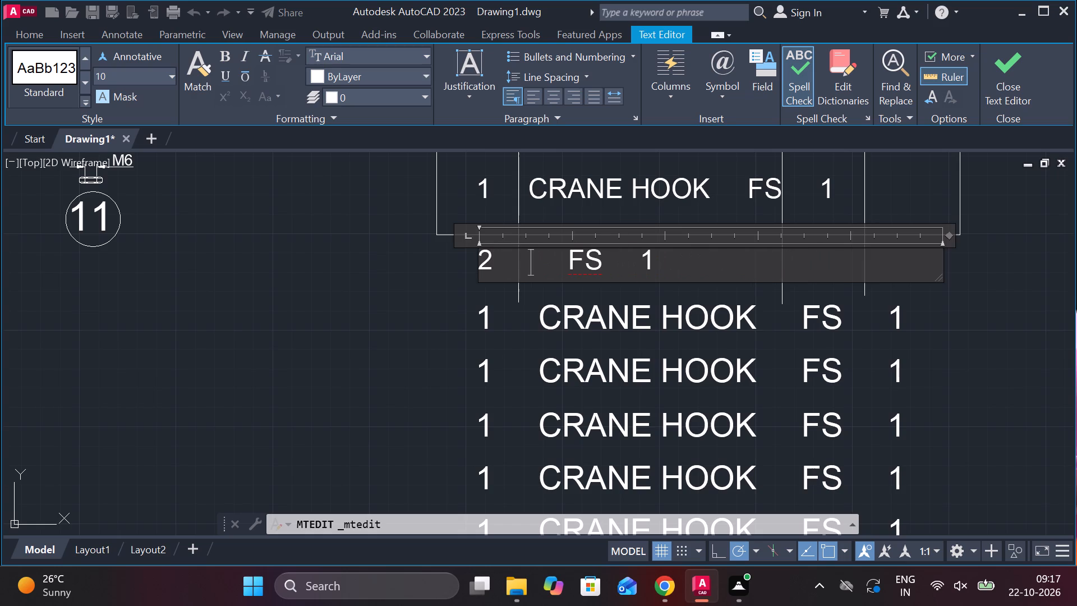
{"action": "type", "text": "SU"}
{"action": "type", "text": "PPORT PLATE"}
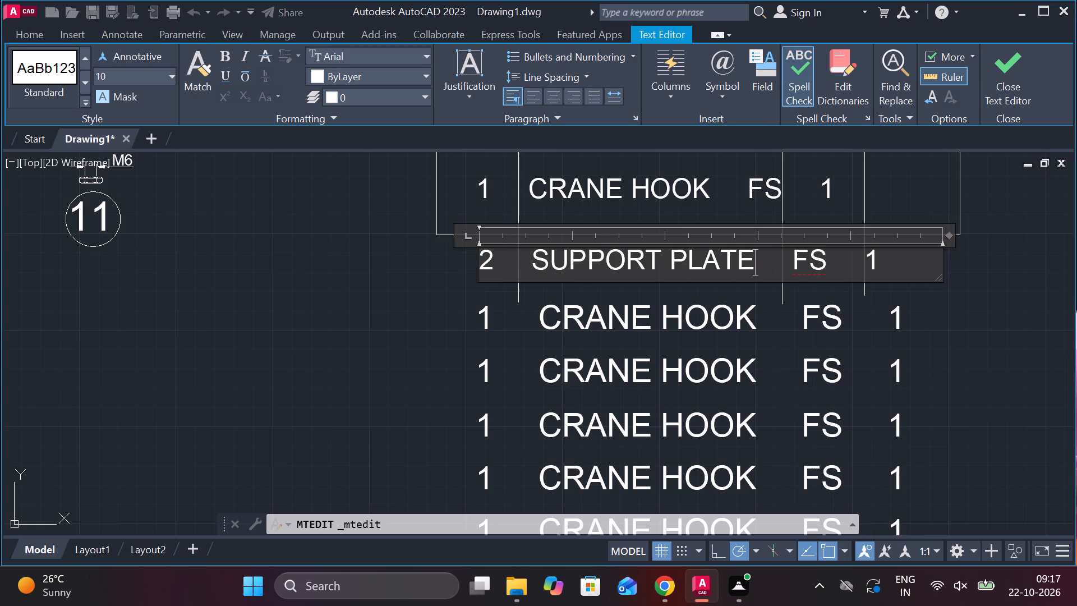
{"action": "left_click_drag", "start_coordinate": [885, 265], "coordinate": [400, 243]}
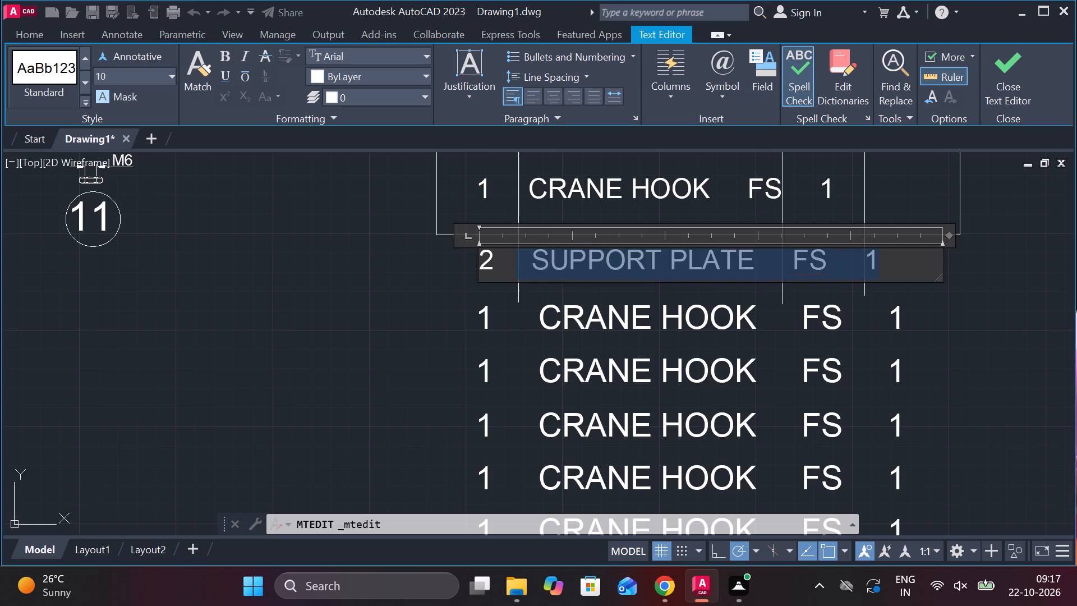
{"action": "left_click_drag", "start_coordinate": [400, 243], "coordinate": [380, 241]}
{"action": "left_click", "coordinate": [1016, 67]}
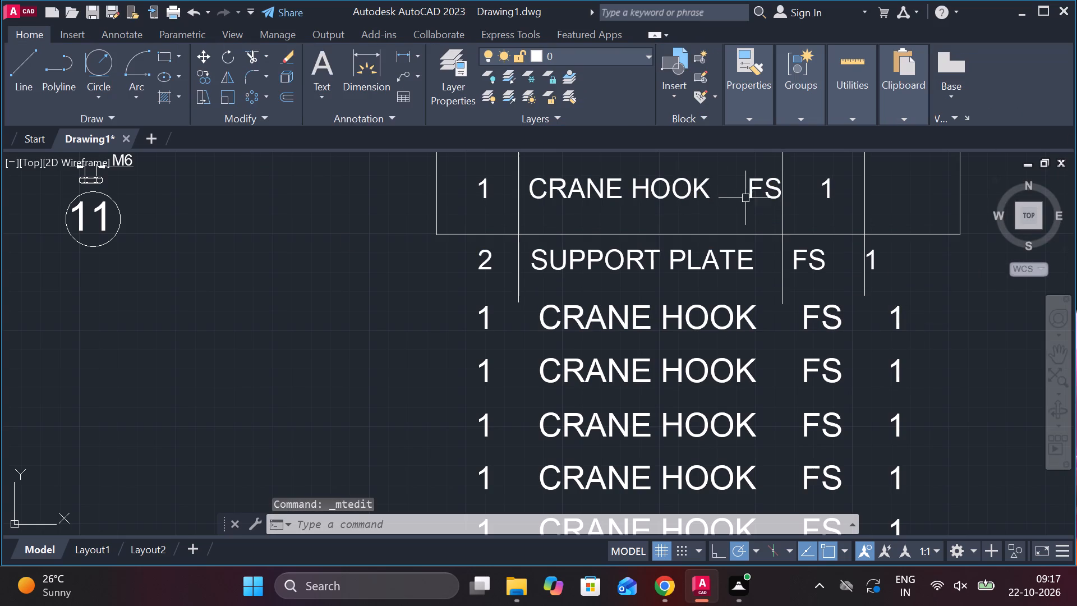
Set the text height of the CRANE HOOK row directly below SUPPORT PLATE to 10.
{"action": "scroll", "coordinate": [762, 206], "scroll_direction": "down", "scroll_amount": 1}
{"action": "scroll", "coordinate": [779, 287], "scroll_direction": "up", "scroll_amount": 1}
{"action": "double_click", "coordinate": [735, 273]}
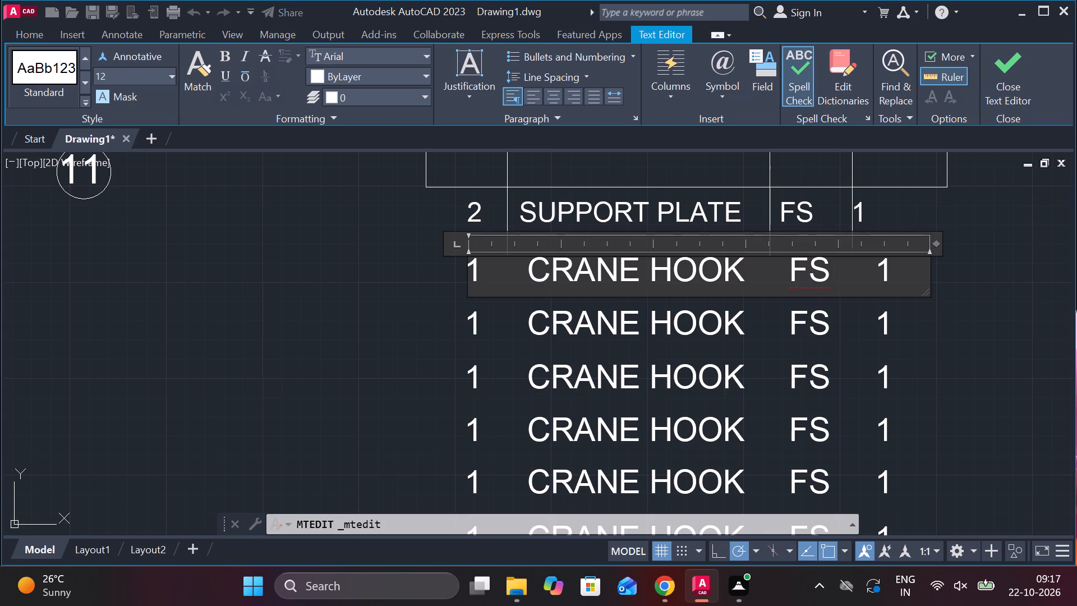
{"action": "left_click_drag", "start_coordinate": [898, 273], "coordinate": [486, 268]}
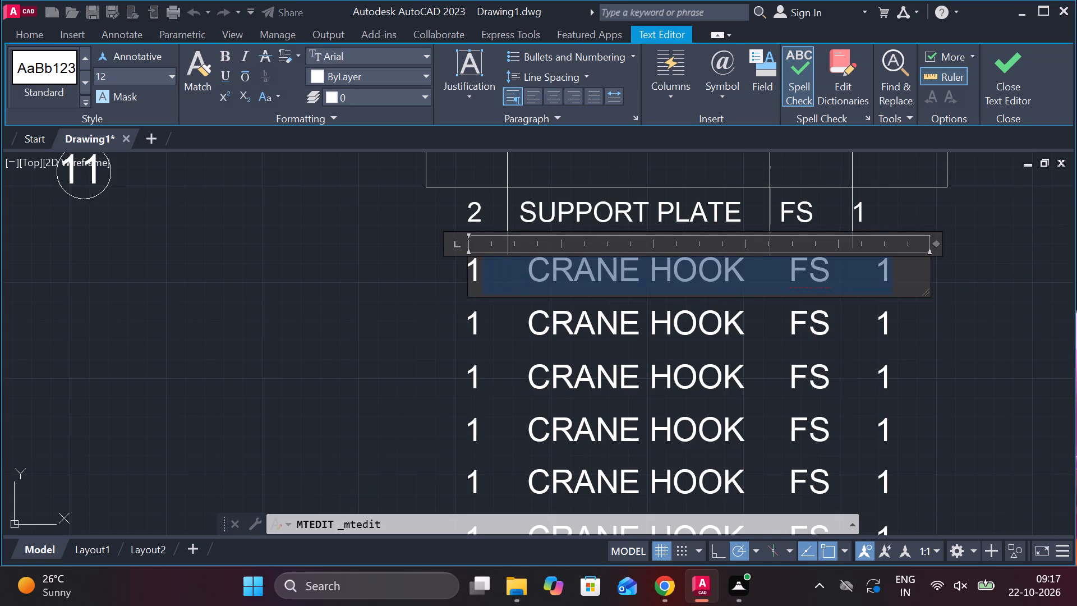
{"action": "left_click_drag", "start_coordinate": [486, 268], "coordinate": [468, 271]}
{"action": "left_click", "coordinate": [142, 71]}
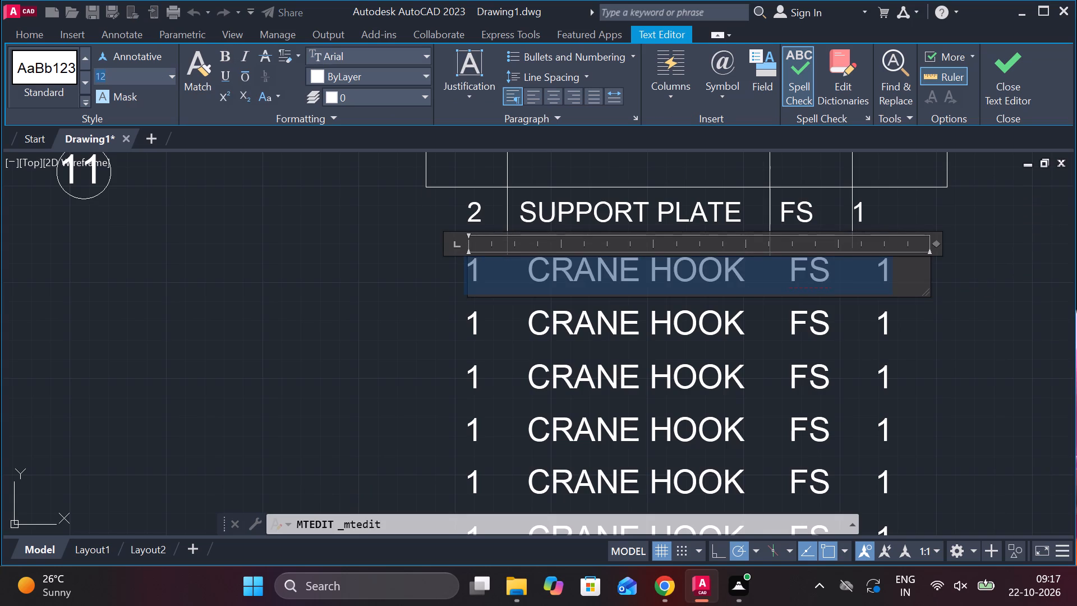
{"action": "type", "text": "10"}
{"action": "key", "text": "Return"}
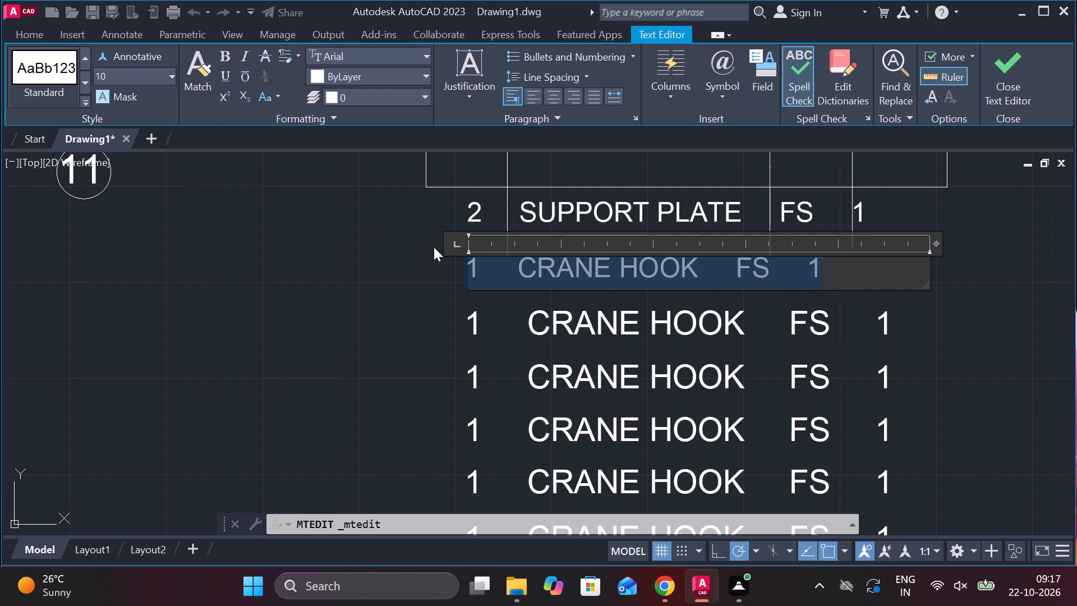
Change the item number at the start of the third parts list row to 3.
{"action": "left_click", "coordinate": [490, 262]}
{"action": "left_click", "coordinate": [480, 270]}
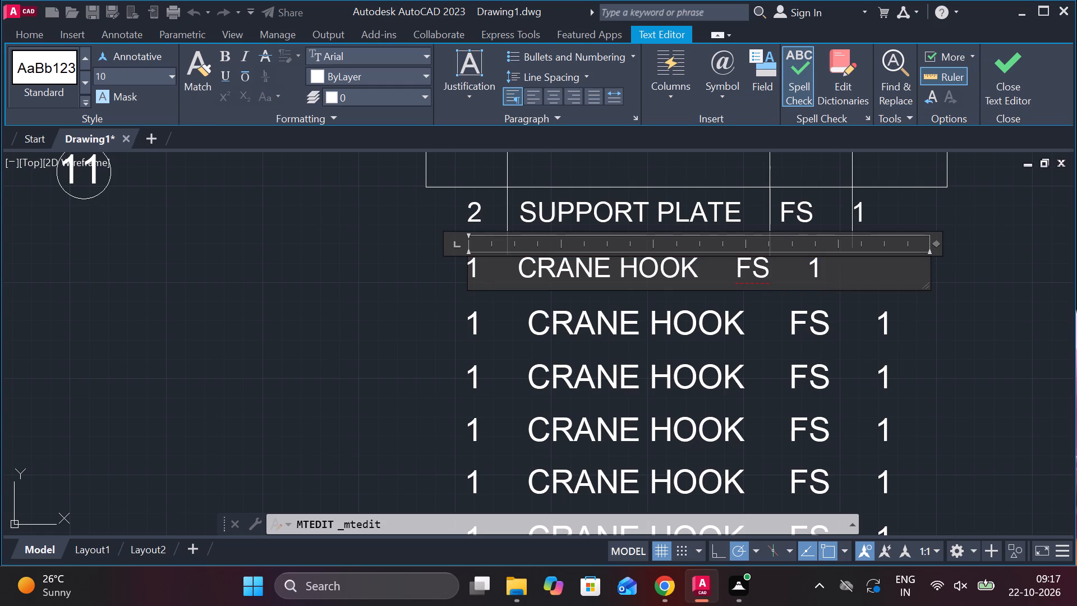
{"action": "left_click", "coordinate": [477, 270]}
{"action": "key", "text": "BackSpace"}
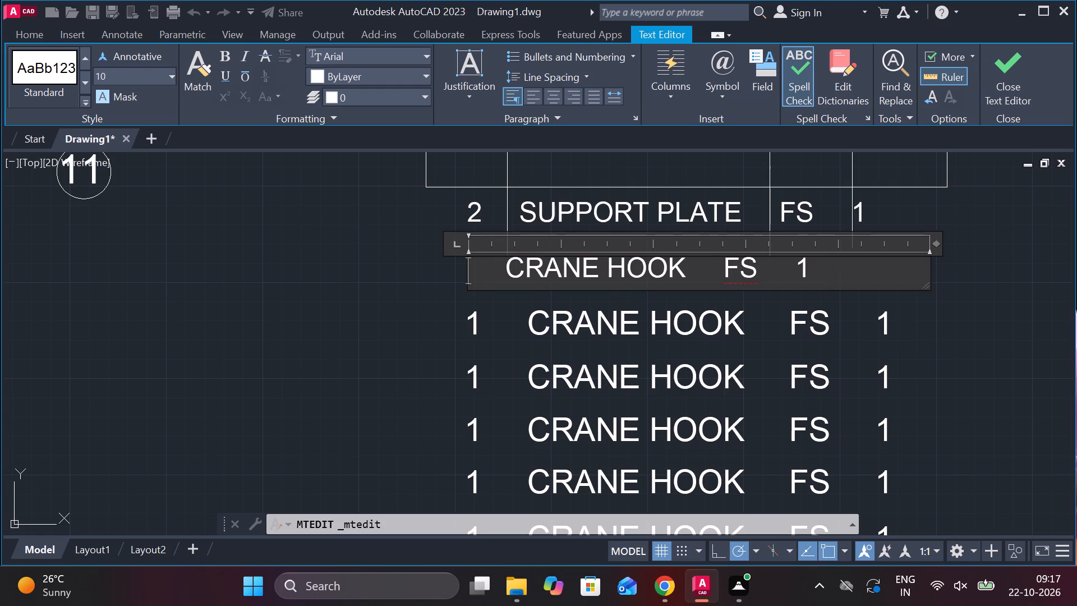
{"action": "key", "text": "3"}
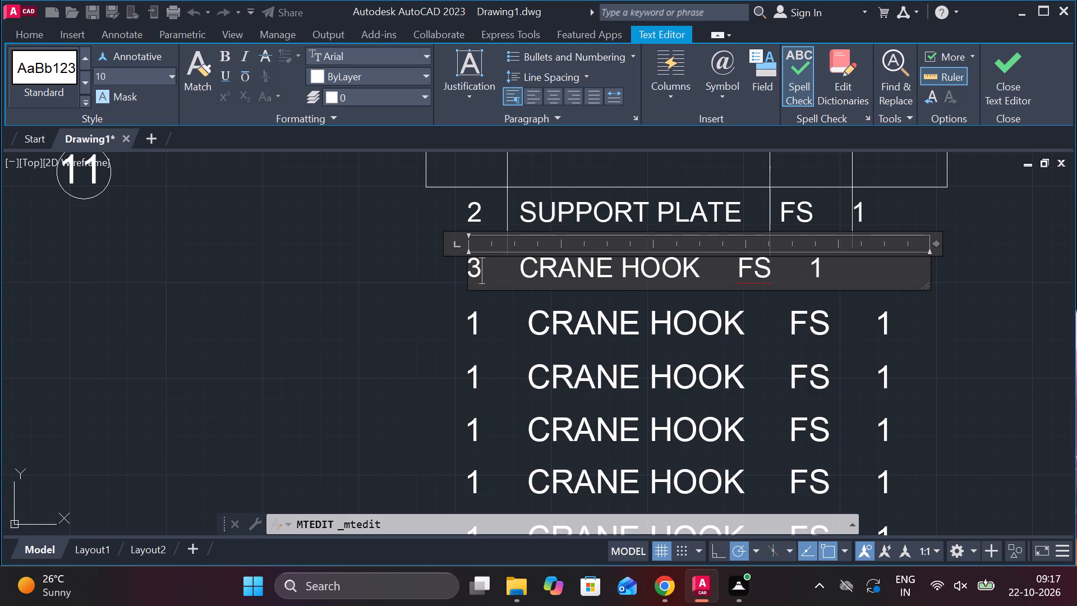
Replace the CRANE HOOK description in the third parts list row with HOOK ANCHOR.
{"action": "key", "text": "Right"}
{"action": "key", "text": "Right"}
{"action": "key", "text": "Right"}
{"action": "key", "text": "Right"}
{"action": "key", "text": "Right"}
{"action": "key", "text": "Right"}
{"action": "key", "text": "Right"}
{"action": "key", "text": "Right"}
{"action": "key", "text": "Right"}
{"action": "key", "text": "Right"}
{"action": "key", "text": "Right"}
{"action": "key", "text": "Right"}
{"action": "key", "text": "Right"}
{"action": "key", "text": "Right"}
{"action": "key", "text": "Right"}
{"action": "key", "text": "BackSpace"}
{"action": "key", "text": "BackSpace"}
{"action": "key", "text": "BackSpace"}
{"action": "key", "text": "BackSpace"}
{"action": "key", "text": "BackSpace"}
{"action": "key", "text": "BackSpace"}
{"action": "key", "text": "BackSpace"}
{"action": "key", "text": "BackSpace"}
{"action": "key", "text": "BackSpace"}
{"action": "key", "text": "BackSpace"}
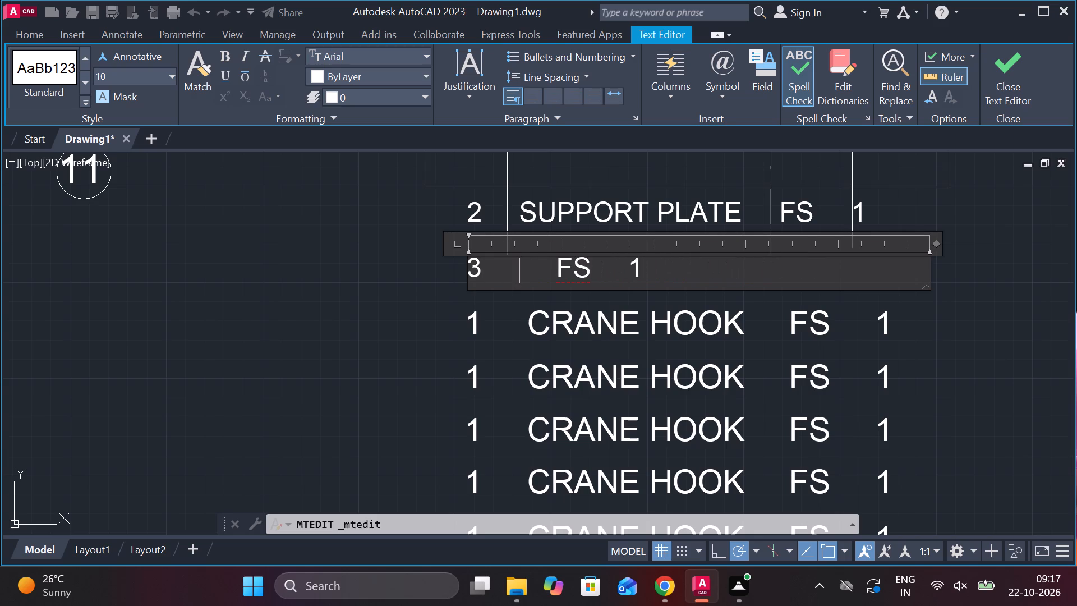
{"action": "type", "text": "HOOK"}
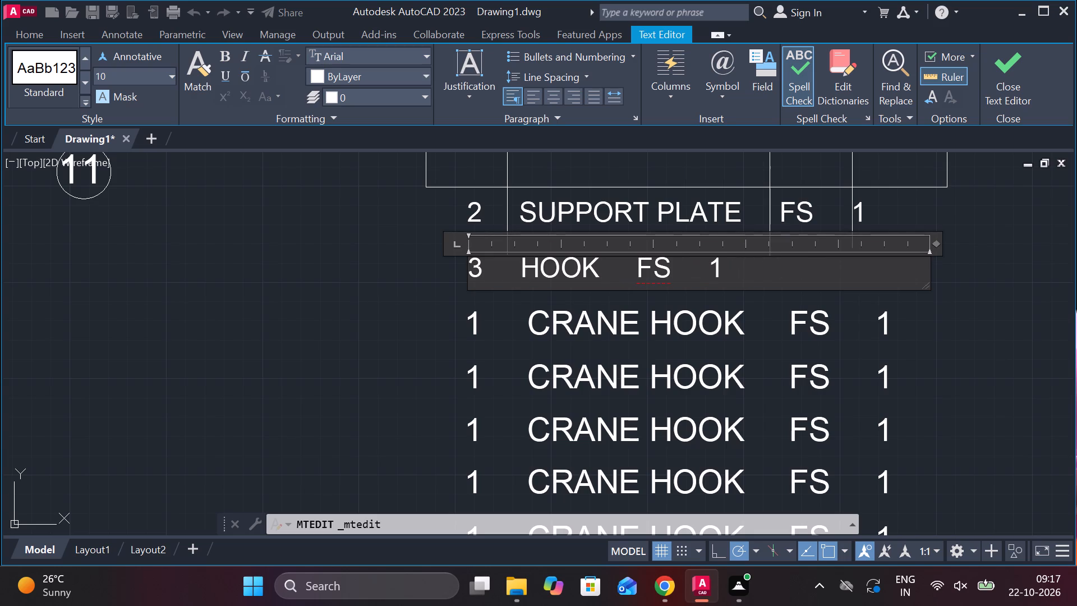
{"action": "key", "text": "space"}
{"action": "type", "text": "ANCHOR"}
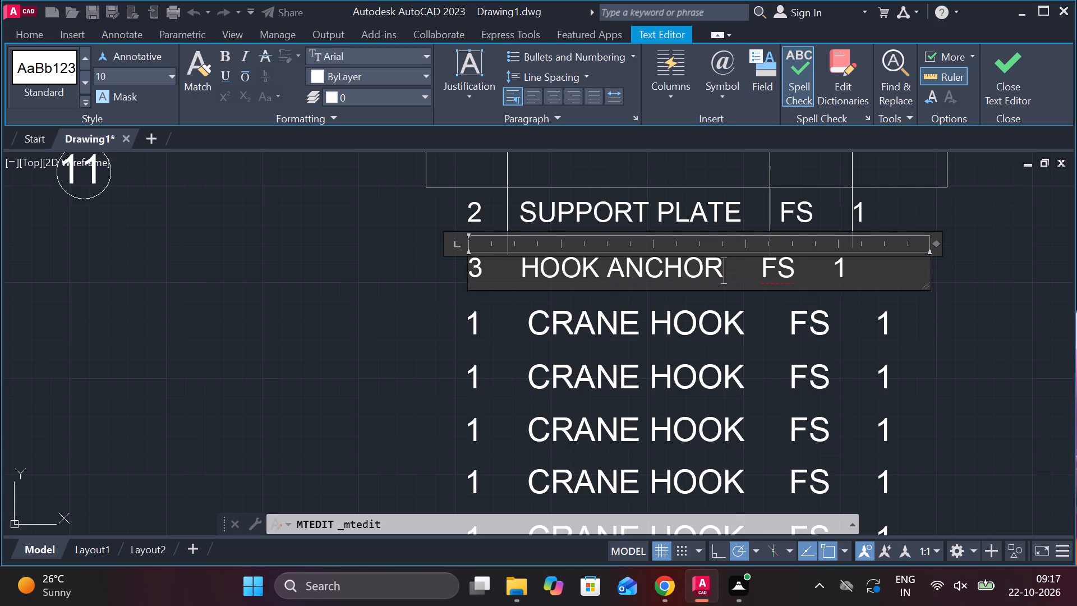
Change the material code in the HOOK ANCHOR row to MS.
{"action": "key", "text": "Right"}
{"action": "key", "text": "Right"}
{"action": "key", "text": "Right"}
{"action": "key", "text": "Right"}
{"action": "key", "text": "Right"}
{"action": "key", "text": "Right"}
{"action": "key", "text": "Right"}
{"action": "key", "text": "Left"}
{"action": "key", "text": "BackSpace"}
{"action": "key", "text": "m"}
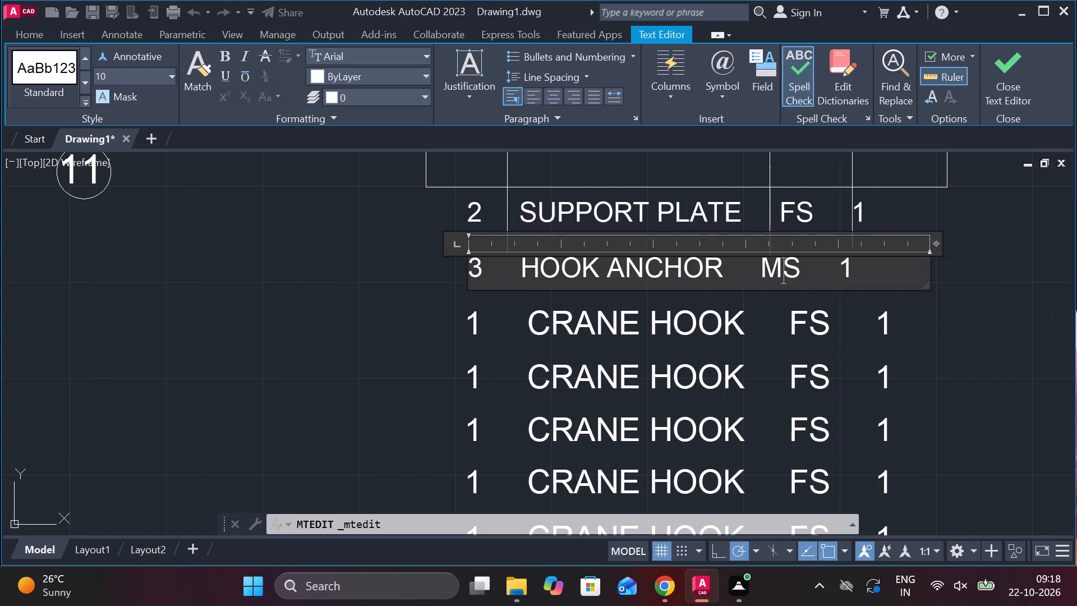
Set the quantity at the end of the HOOK ANCHOR row to 2 and finish editing the row.
{"action": "key", "text": "Right"}
{"action": "key", "text": "Right"}
{"action": "key", "text": "Right"}
{"action": "key", "text": "Right"}
{"action": "key", "text": "Right"}
{"action": "key", "text": "Right"}
{"action": "key", "text": "Right"}
{"action": "key", "text": "BackSpace"}
{"action": "key", "text": "2"}
{"action": "left_click", "coordinate": [1001, 88]}
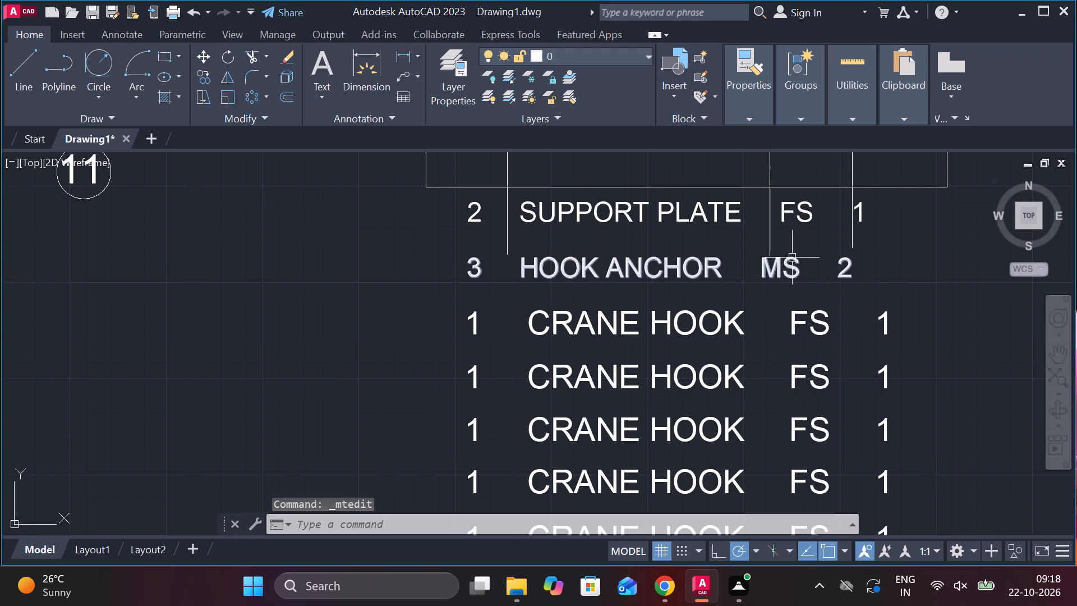
Change the material code in the SUPPORT PLATE row to MS and finish editing the row.
{"action": "scroll", "coordinate": [792, 258], "scroll_direction": "up", "scroll_amount": 1}
{"action": "scroll", "coordinate": [792, 258], "scroll_direction": "down", "scroll_amount": 2}
{"action": "middle_click_drag", "start_coordinate": [785, 264], "coordinate": [675, 289]}
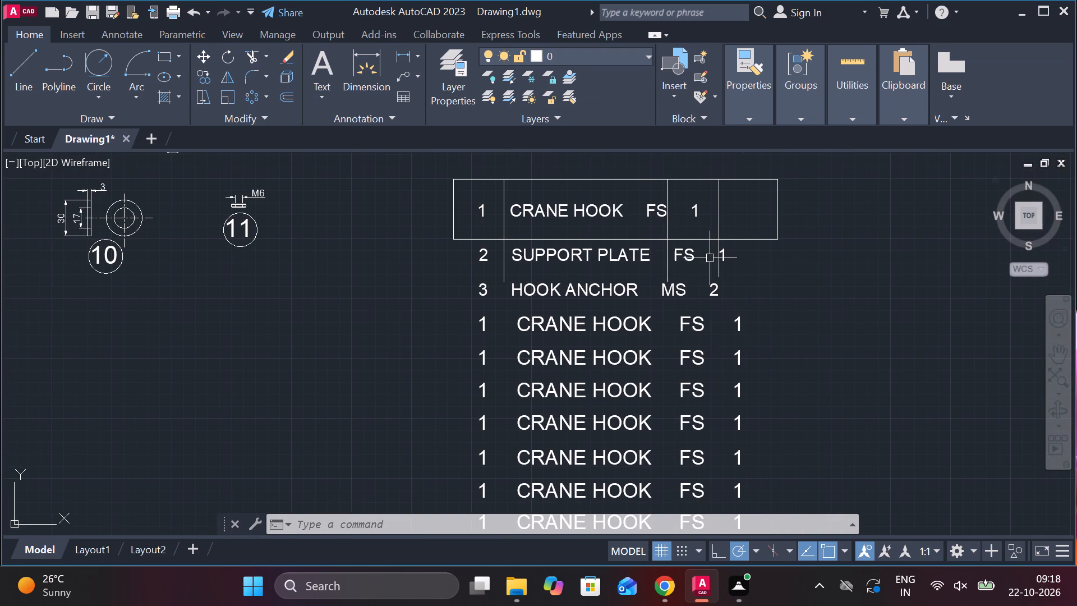
{"action": "double_click", "coordinate": [693, 258]}
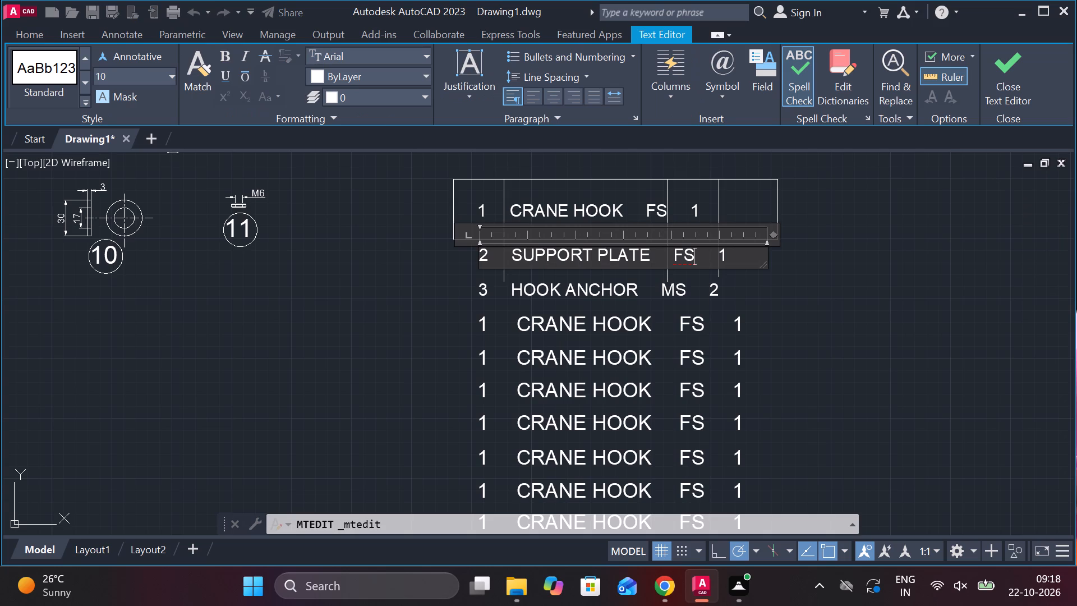
{"action": "left_click", "coordinate": [681, 244]}
{"action": "left_click", "coordinate": [682, 251]}
{"action": "key", "text": "BackSpace"}
{"action": "key", "text": "m"}
{"action": "left_click", "coordinate": [1002, 87]}
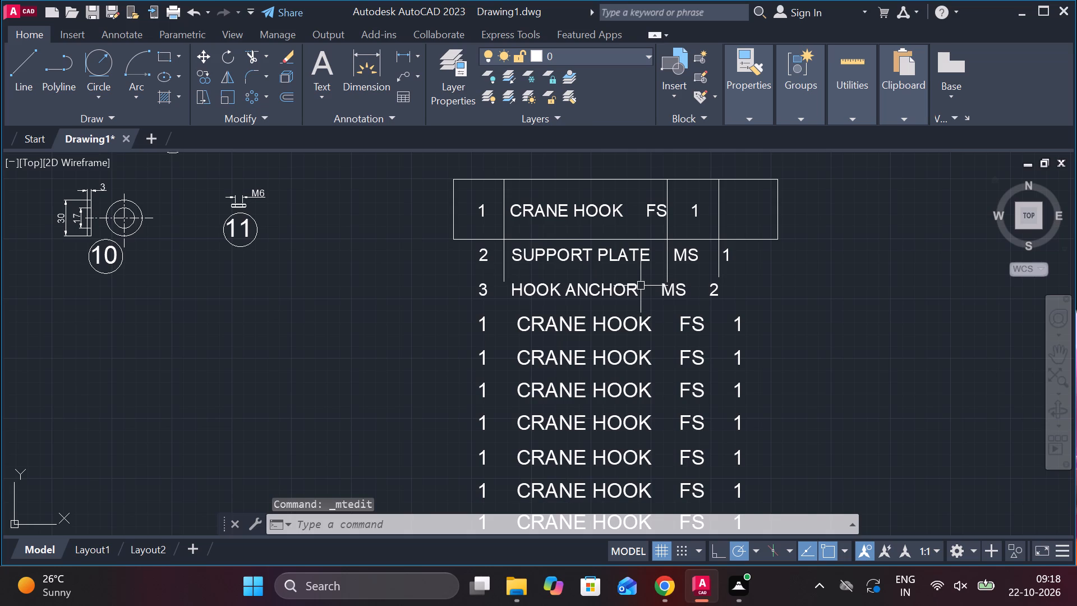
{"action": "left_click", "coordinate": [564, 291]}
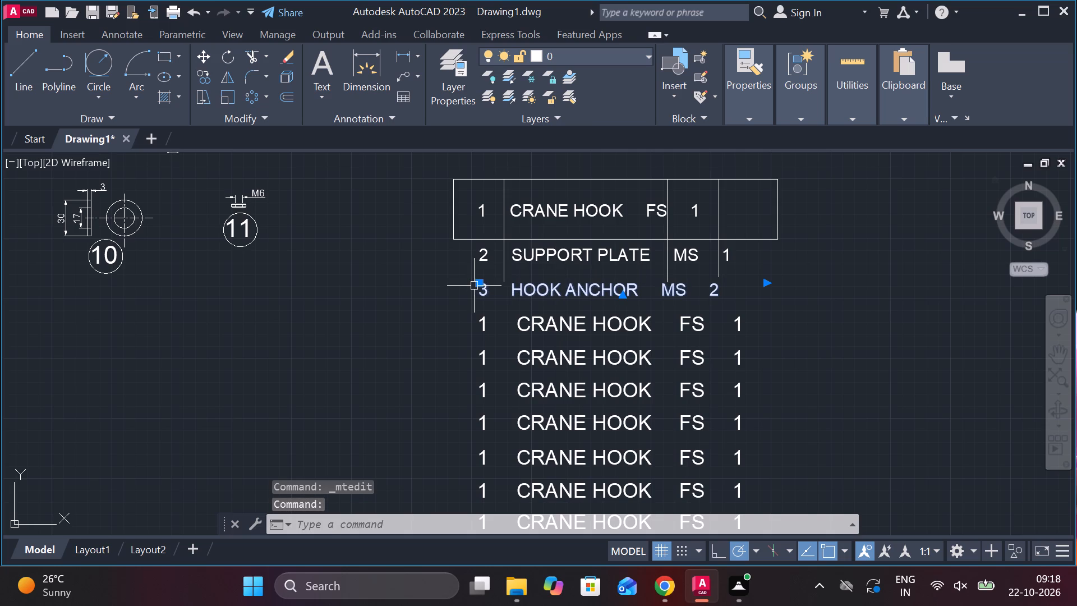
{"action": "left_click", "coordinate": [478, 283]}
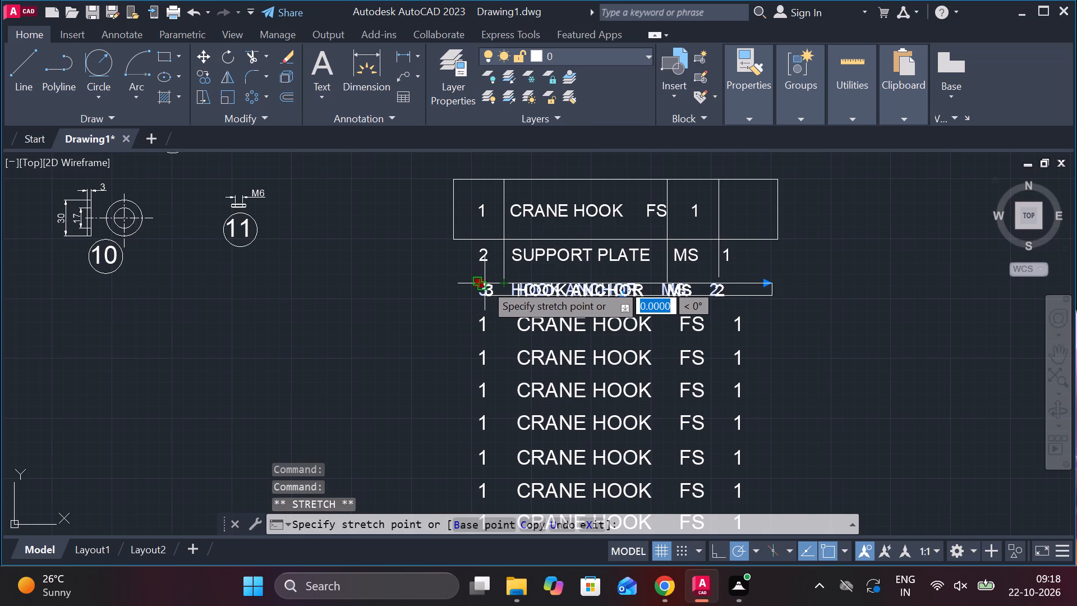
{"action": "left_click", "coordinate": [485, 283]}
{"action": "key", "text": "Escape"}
Insert three spaces before MS in the HOOK ANCHOR row to move the material and quantity into their columns.
{"action": "scroll", "coordinate": [691, 290], "scroll_direction": "up", "scroll_amount": 2}
{"action": "left_click", "coordinate": [639, 301]}
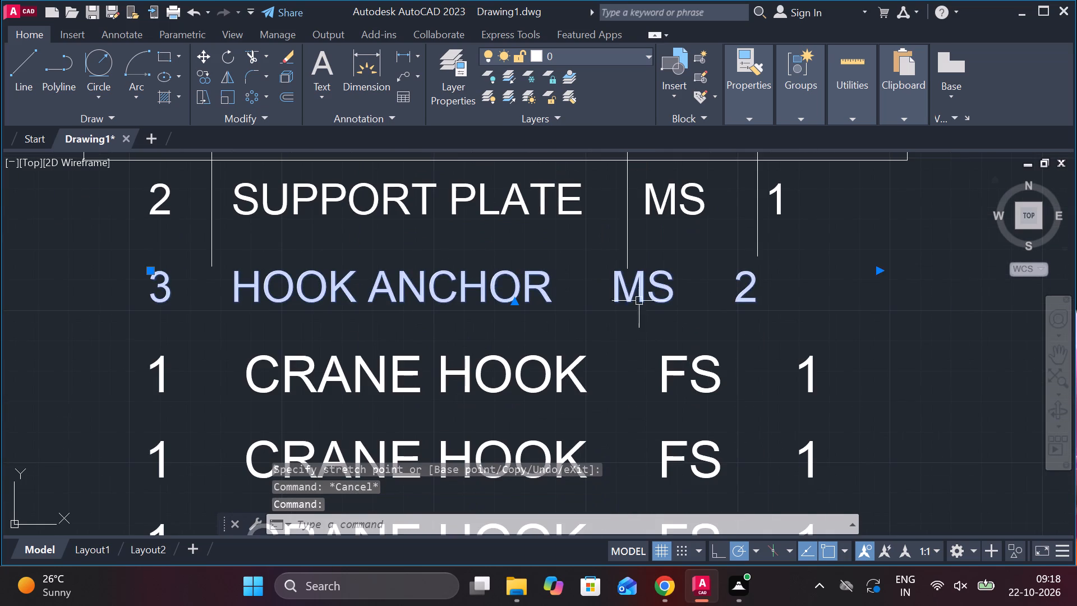
{"action": "double_click", "coordinate": [610, 291]}
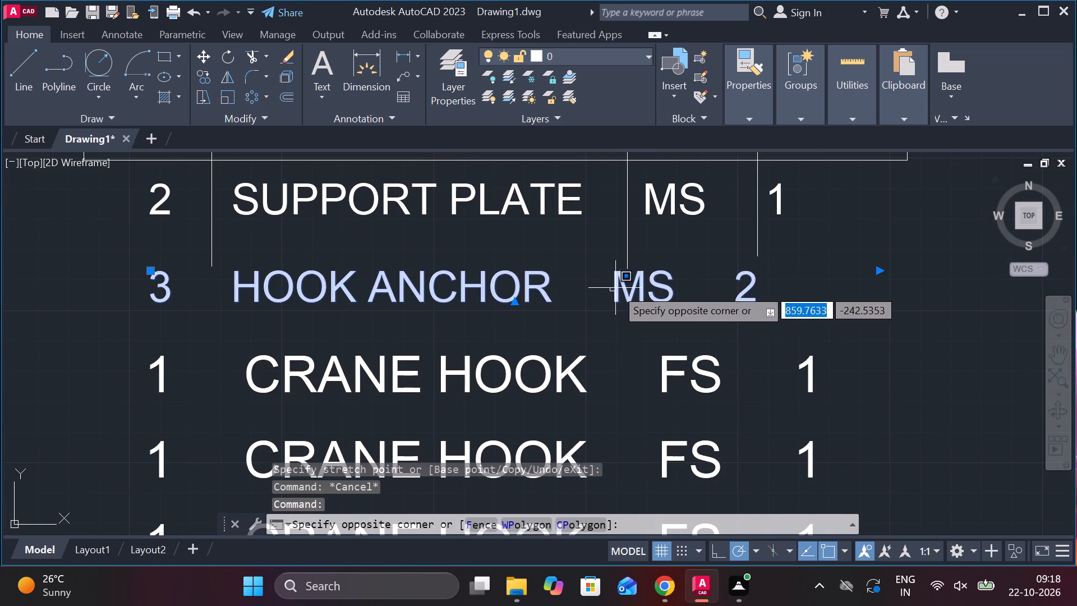
{"action": "double_click", "coordinate": [615, 288]}
{"action": "left_click", "coordinate": [615, 288]}
{"action": "key", "text": "space"}
{"action": "key", "text": "space"}
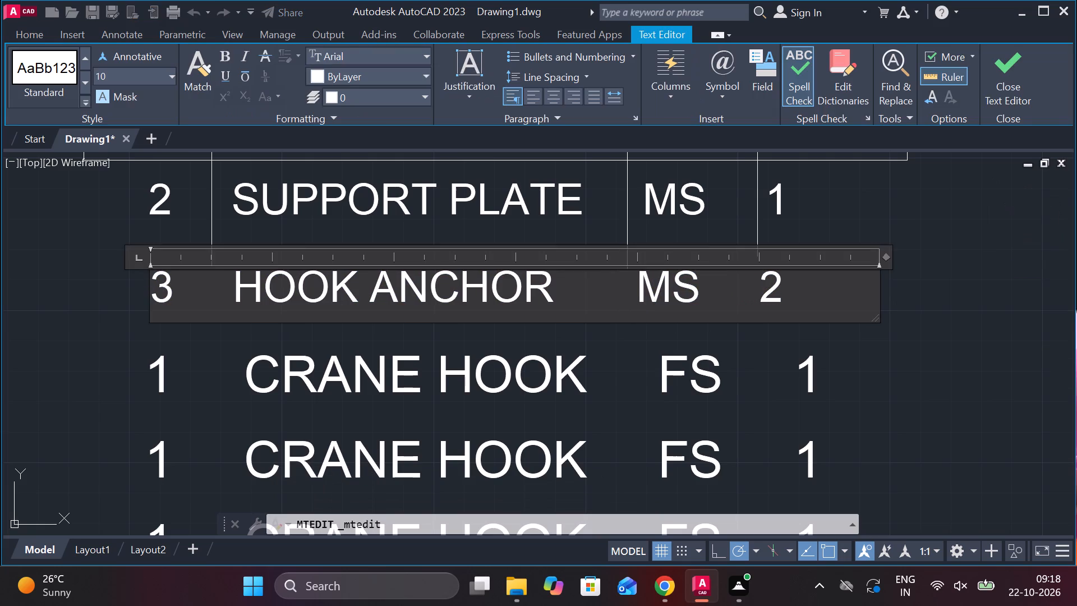
{"action": "key", "text": "space"}
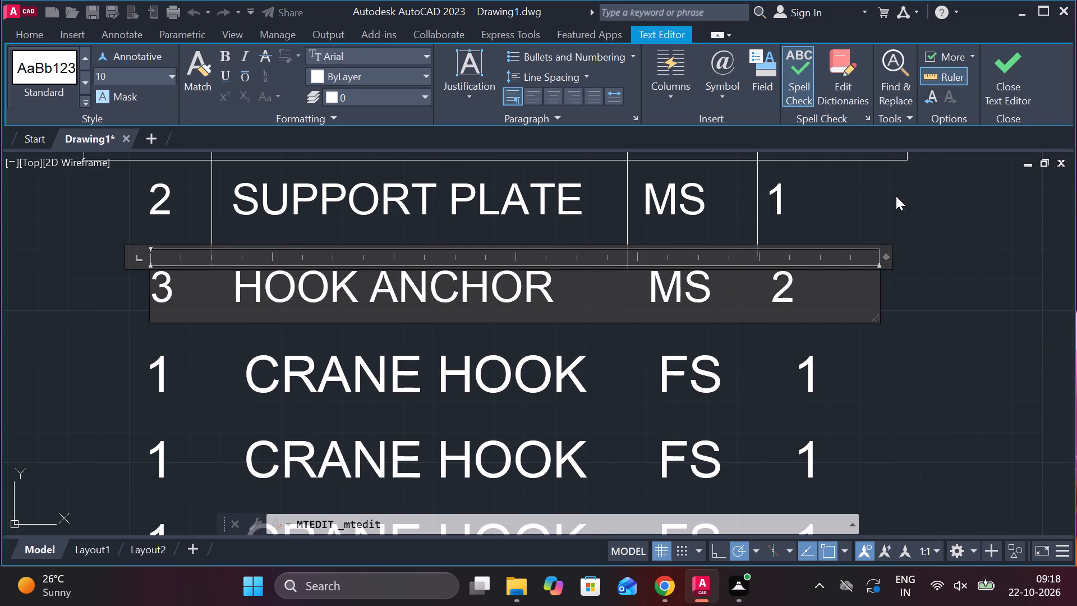
{"action": "left_click", "coordinate": [991, 90]}
Insert seven spaces before FS in the first CRANE HOOK row to move its material and quantity into their columns.
{"action": "scroll", "coordinate": [816, 268], "scroll_direction": "down", "scroll_amount": 2}
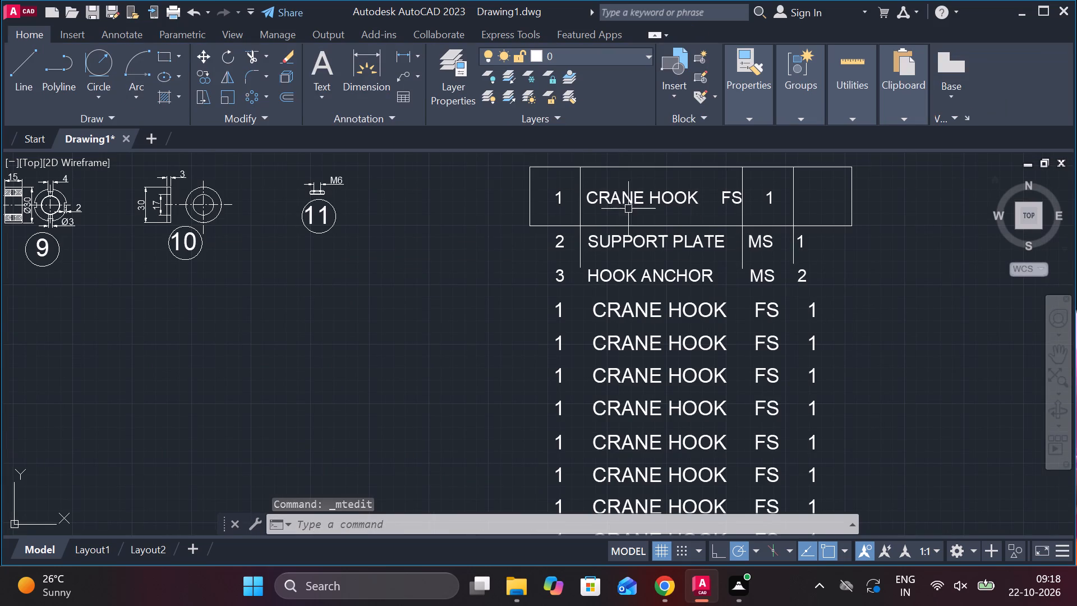
{"action": "double_click", "coordinate": [650, 204]}
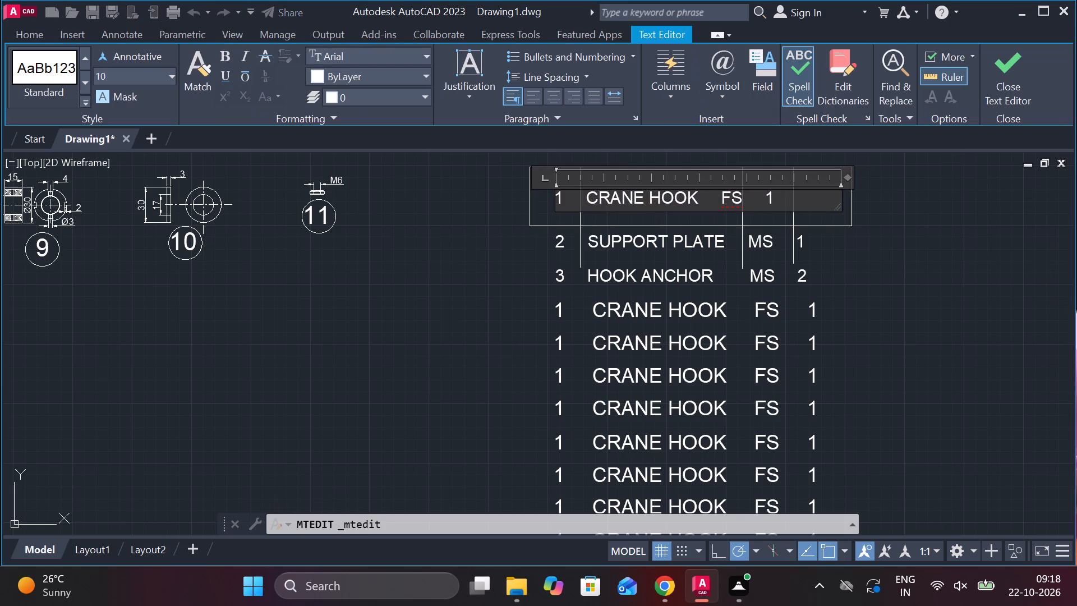
{"action": "left_click", "coordinate": [715, 198]}
{"action": "key", "text": "space"}
{"action": "key", "text": "space"}
{"action": "key", "text": "space"}
{"action": "key", "text": "space"}
{"action": "key", "text": "space"}
{"action": "key", "text": "space"}
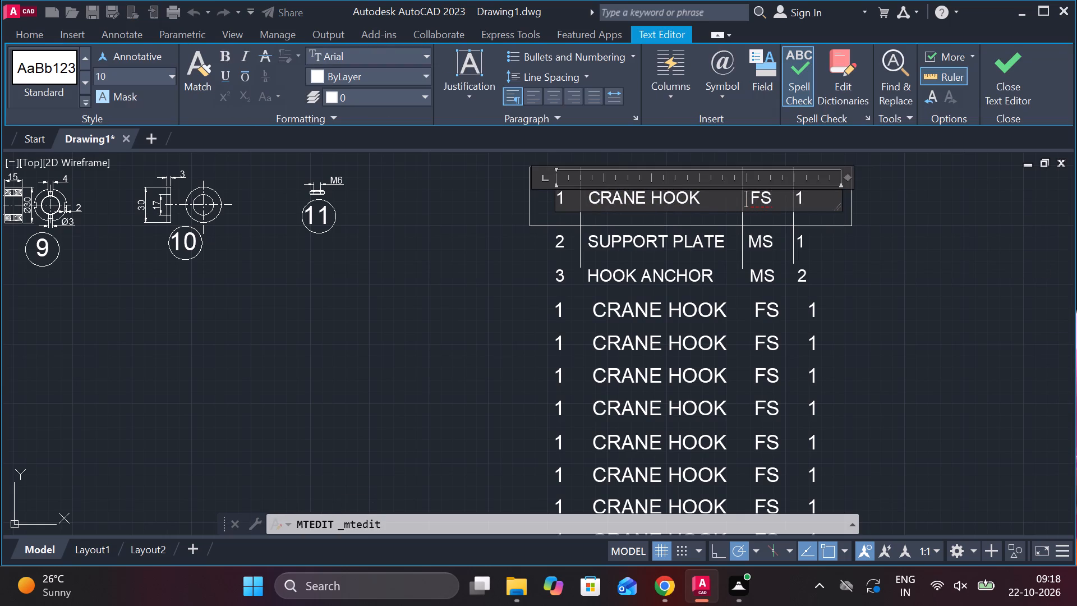
{"action": "key", "text": "space"}
{"action": "left_click", "coordinate": [1005, 67]}
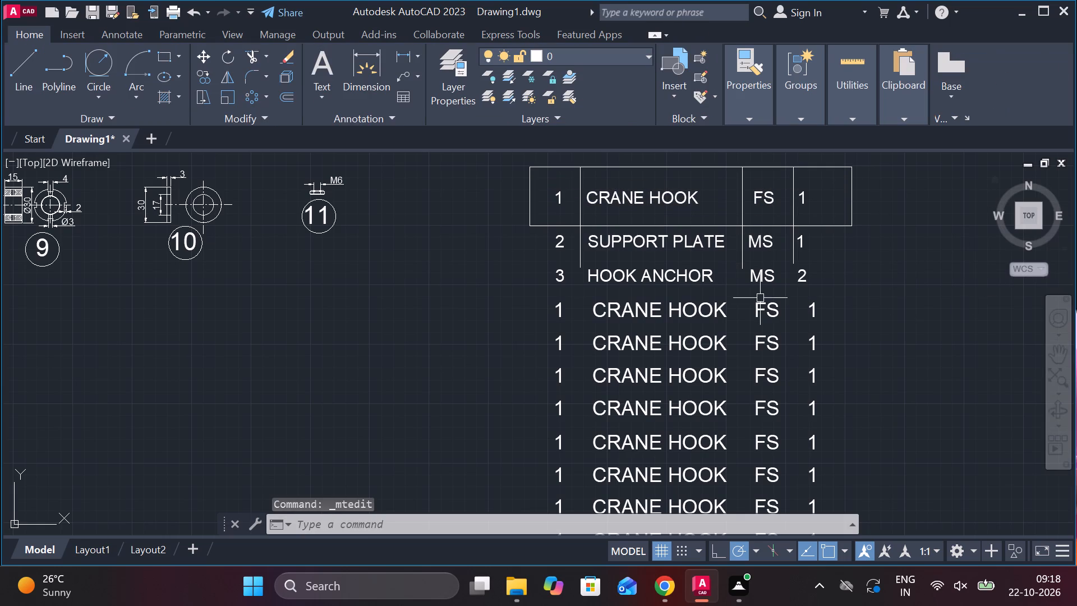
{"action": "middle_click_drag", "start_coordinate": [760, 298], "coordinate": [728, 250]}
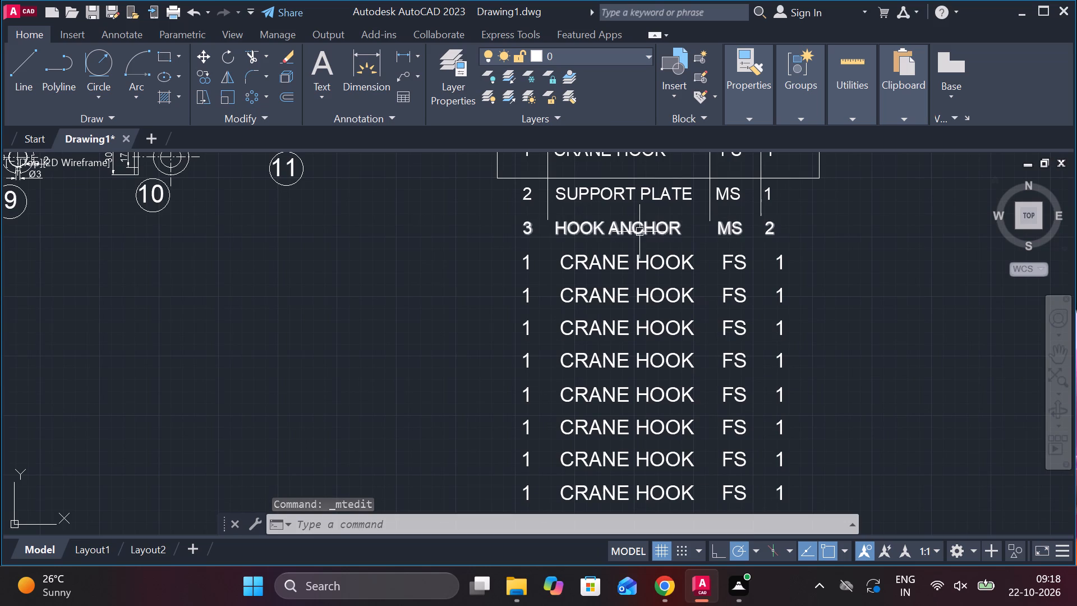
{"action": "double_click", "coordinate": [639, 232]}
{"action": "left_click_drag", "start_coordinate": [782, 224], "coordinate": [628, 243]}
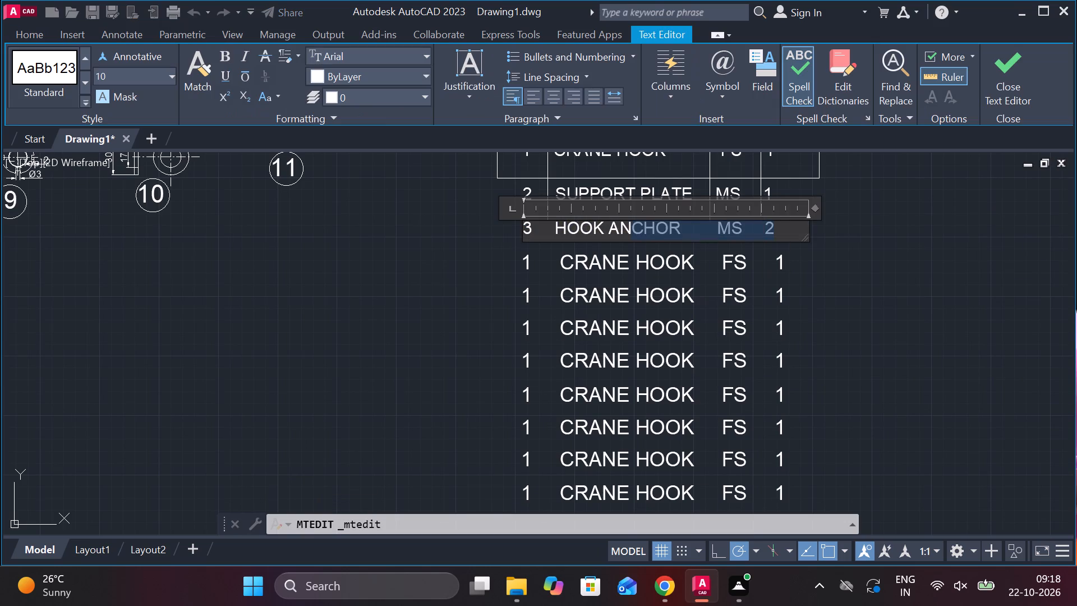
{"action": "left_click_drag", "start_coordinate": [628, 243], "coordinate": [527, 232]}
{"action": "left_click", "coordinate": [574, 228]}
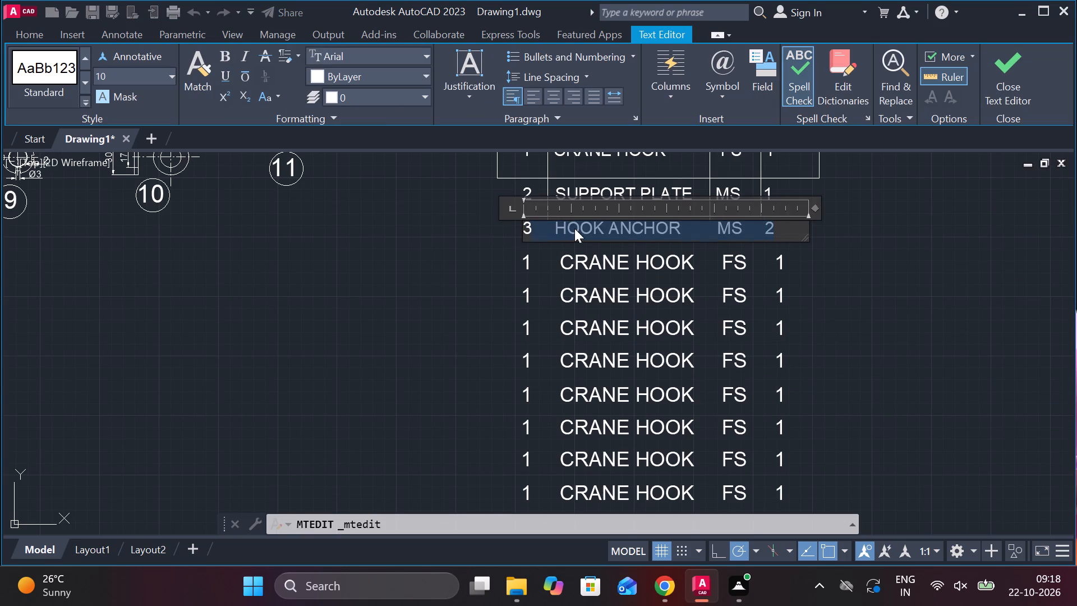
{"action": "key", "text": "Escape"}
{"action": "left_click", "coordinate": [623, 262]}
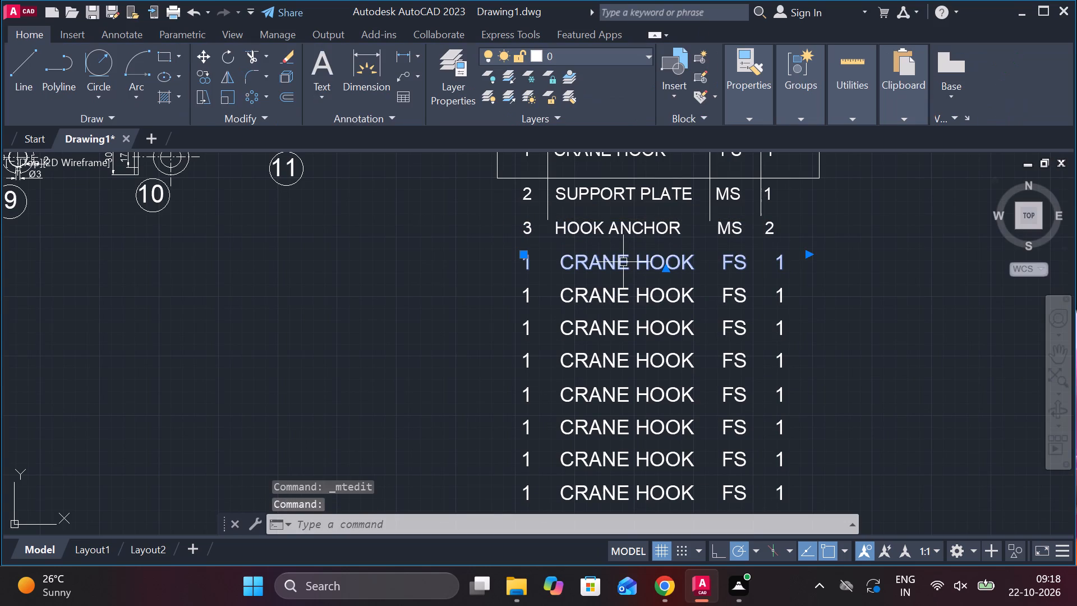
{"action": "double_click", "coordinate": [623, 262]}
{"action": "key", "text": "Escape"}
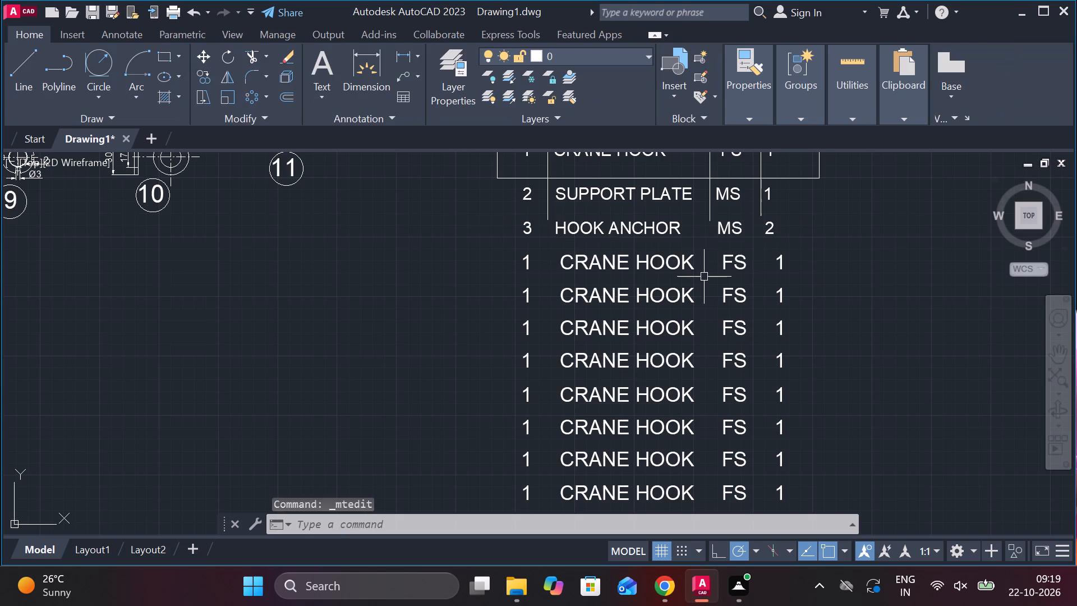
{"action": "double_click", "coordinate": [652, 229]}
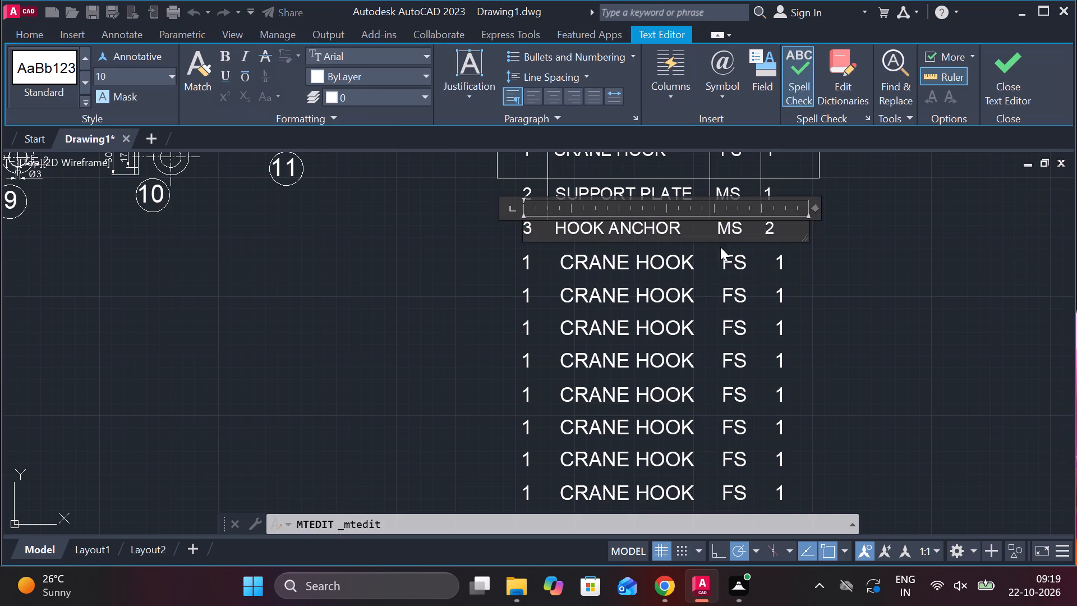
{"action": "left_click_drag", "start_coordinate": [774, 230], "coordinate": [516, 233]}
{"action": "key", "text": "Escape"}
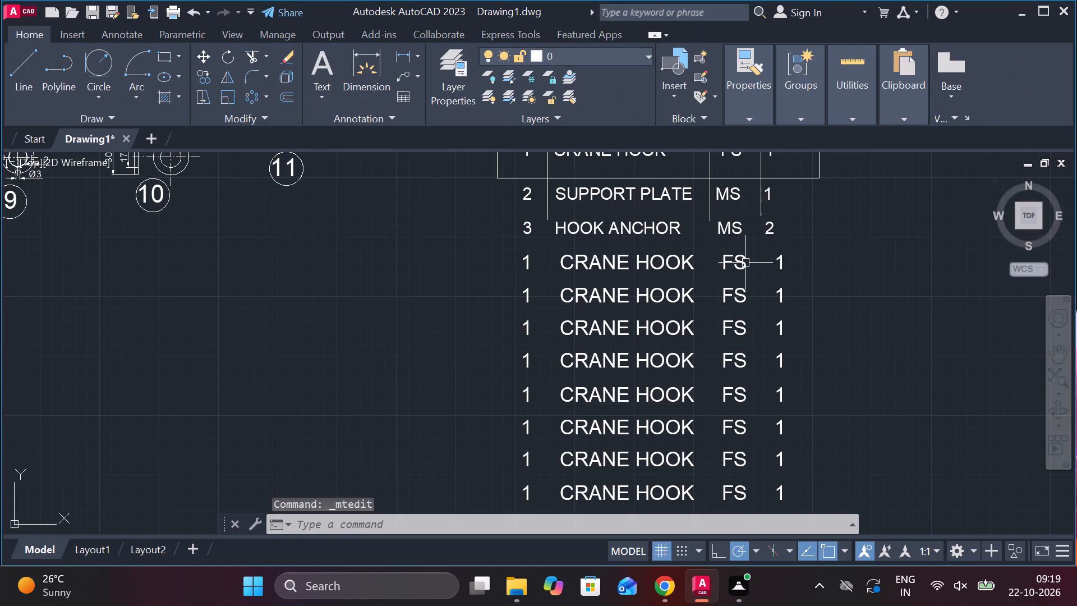
Set the text height of the first remaining CRANE HOOK copy, below the HOOK ANCHOR row, to 10.
{"action": "double_click", "coordinate": [729, 264]}
{"action": "scroll", "coordinate": [729, 264], "scroll_direction": "up", "scroll_amount": 1}
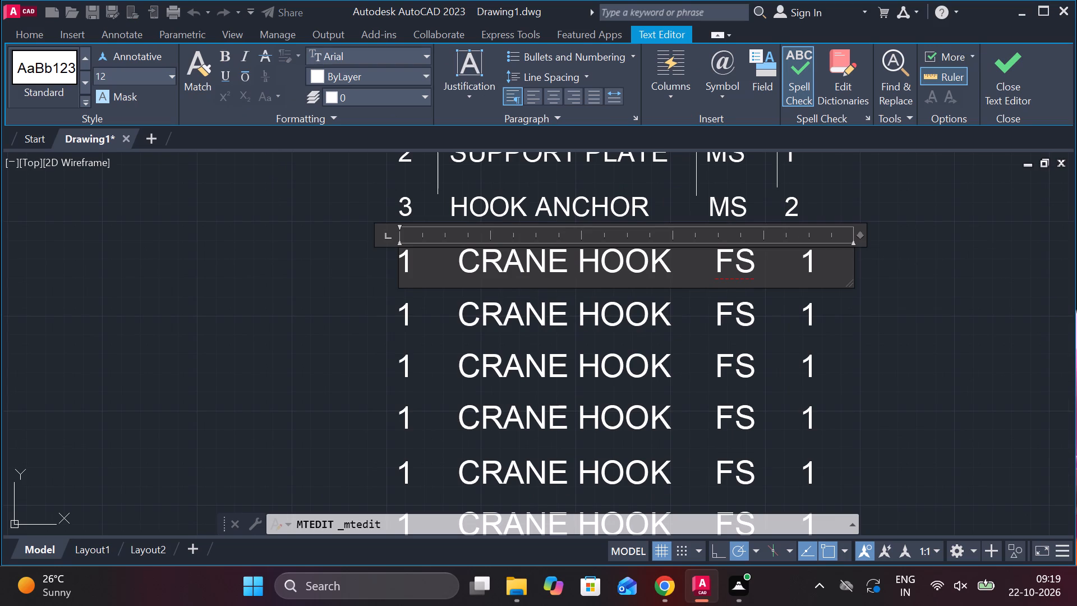
{"action": "left_click_drag", "start_coordinate": [814, 262], "coordinate": [351, 271]}
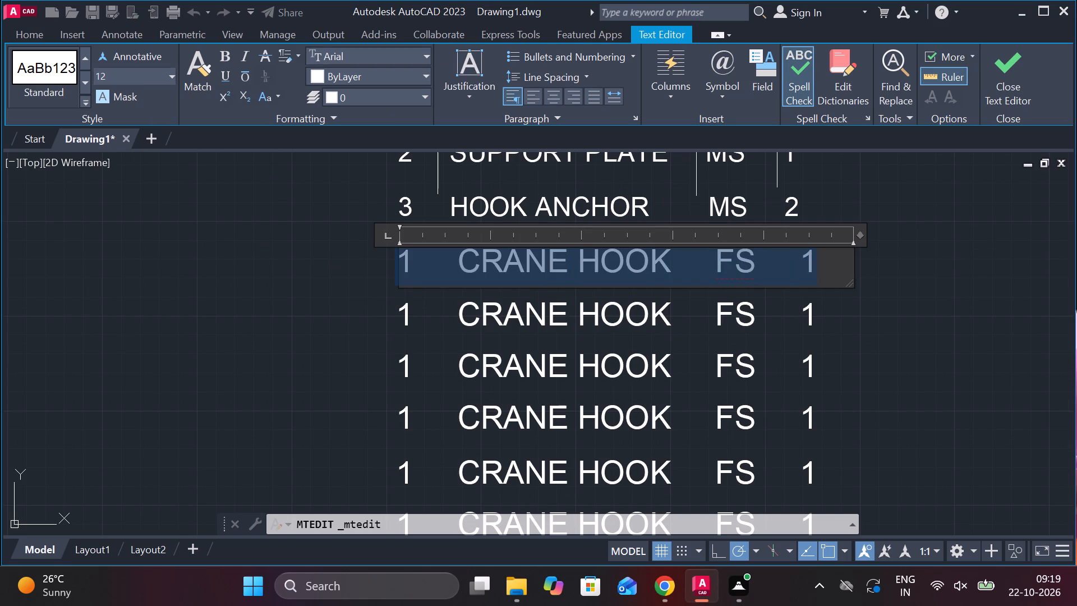
{"action": "left_click", "coordinate": [136, 70]}
{"action": "type", "text": "10"}
{"action": "key", "text": "Return"}
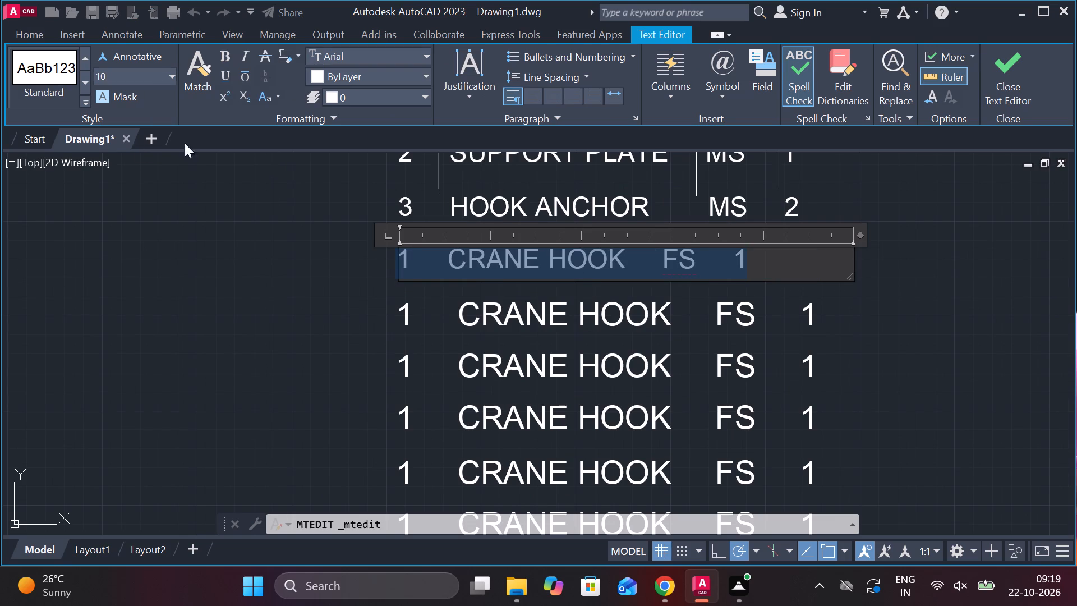
Change the part number of the row below HOOK ANCHOR to 4.
{"action": "left_click", "coordinate": [405, 257]}
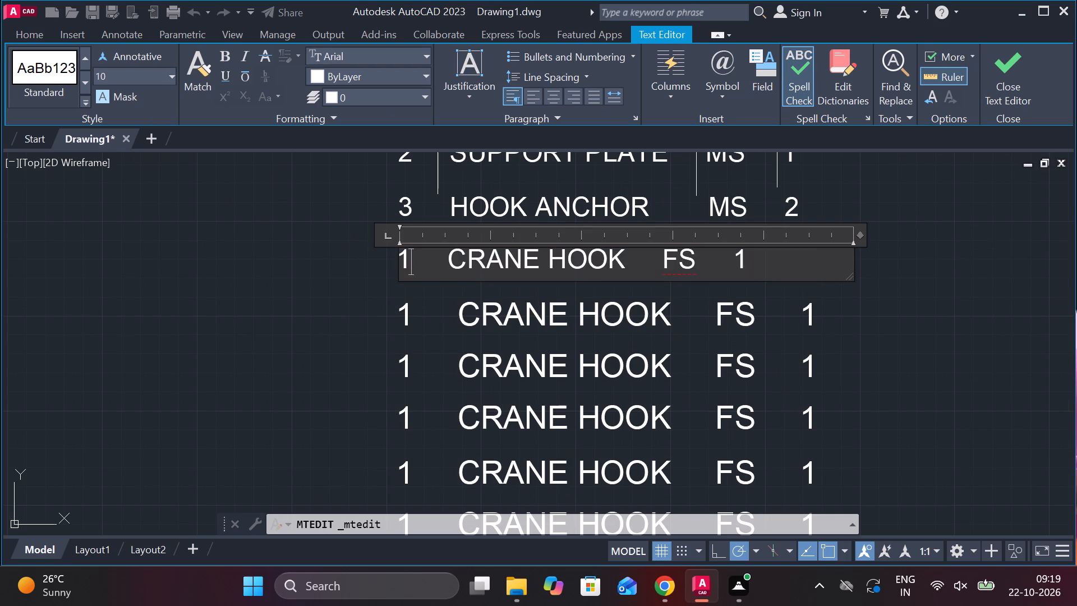
{"action": "left_click", "coordinate": [405, 257]}
{"action": "key", "text": "BackSpace"}
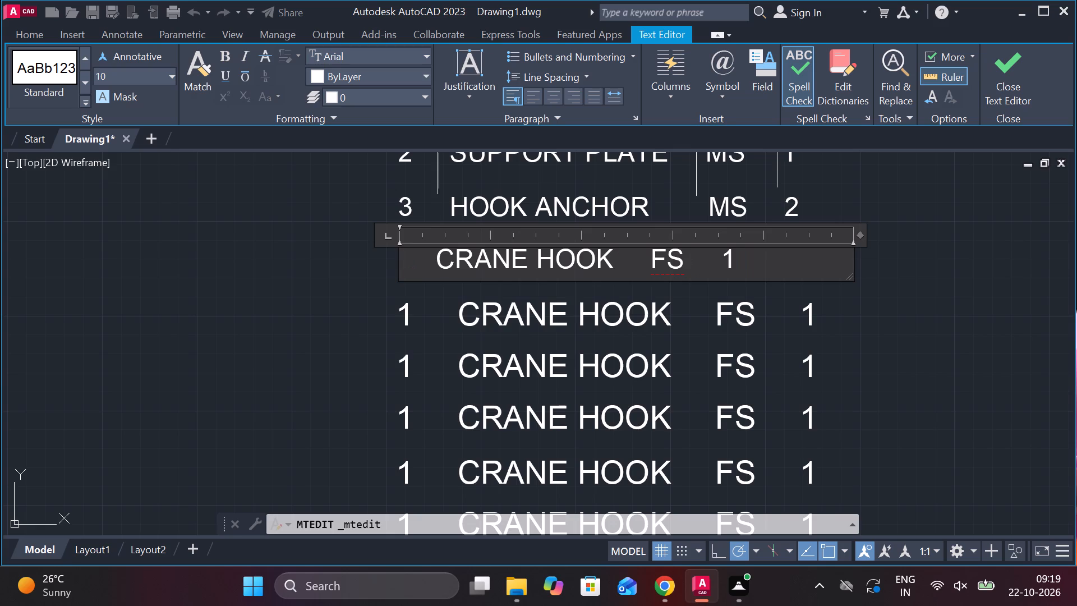
{"action": "key", "text": "4"}
Replace the CRANE HOOK description in row 4 with END BUSH.
{"action": "key", "text": "Right"}
{"action": "key", "text": "Right"}
{"action": "key", "text": "Right"}
{"action": "key", "text": "Right"}
{"action": "key", "text": "Right"}
{"action": "key", "text": "Right"}
{"action": "key", "text": "Right"}
{"action": "key", "text": "Right"}
{"action": "key", "text": "Right"}
{"action": "key", "text": "Right"}
{"action": "key", "text": "Right"}
{"action": "key", "text": "Right"}
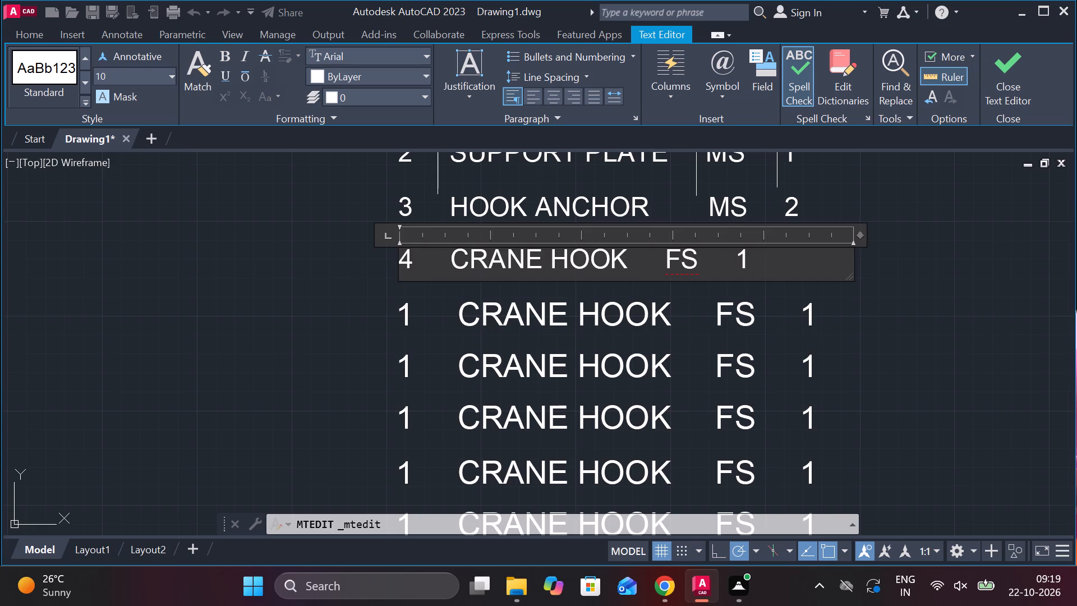
{"action": "key", "text": "Right"}
{"action": "key", "text": "Right"}
{"action": "key", "text": "Right"}
{"action": "key", "text": "Right"}
{"action": "key", "text": "Right"}
{"action": "key", "text": "Left"}
{"action": "key", "text": "Left"}
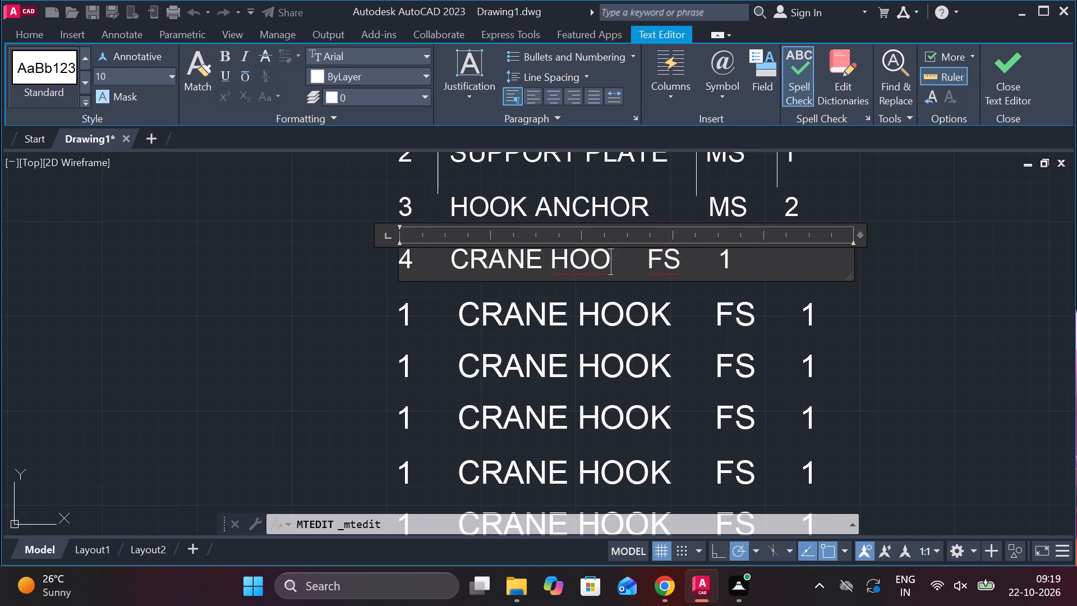
{"action": "key", "text": "BackSpace"}
{"action": "key", "text": "BackSpace"}
{"action": "key", "text": "BackSpace"}
{"action": "key", "text": "BackSpace"}
{"action": "key", "text": "BackSpace"}
{"action": "key", "text": "BackSpace"}
{"action": "key", "text": "BackSpace"}
{"action": "key", "text": "BackSpace"}
{"action": "key", "text": "BackSpace"}
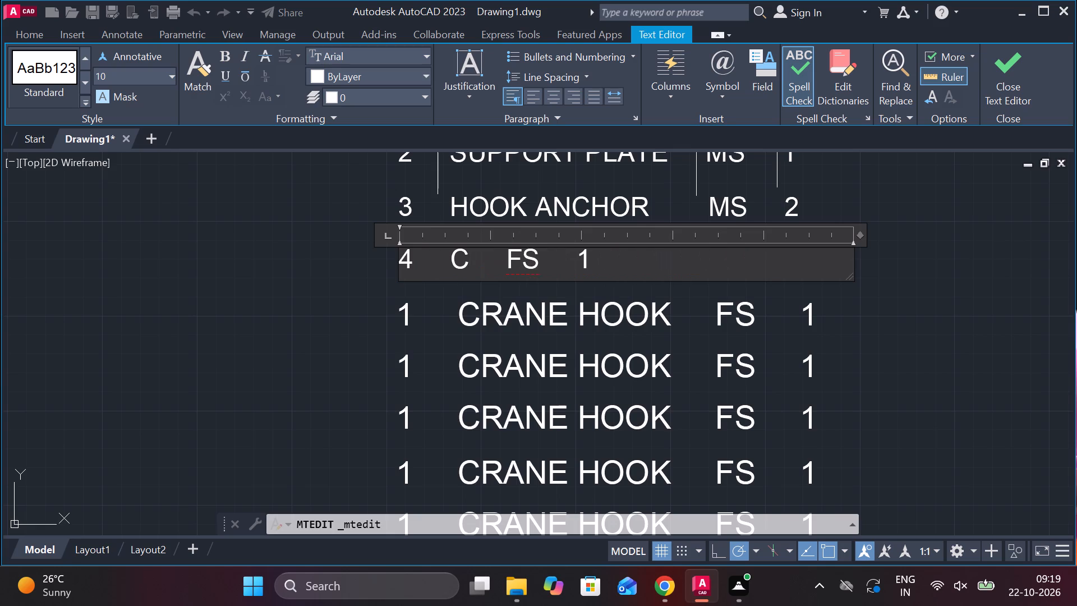
{"action": "key", "text": "BackSpace"}
{"action": "type", "text": "END"}
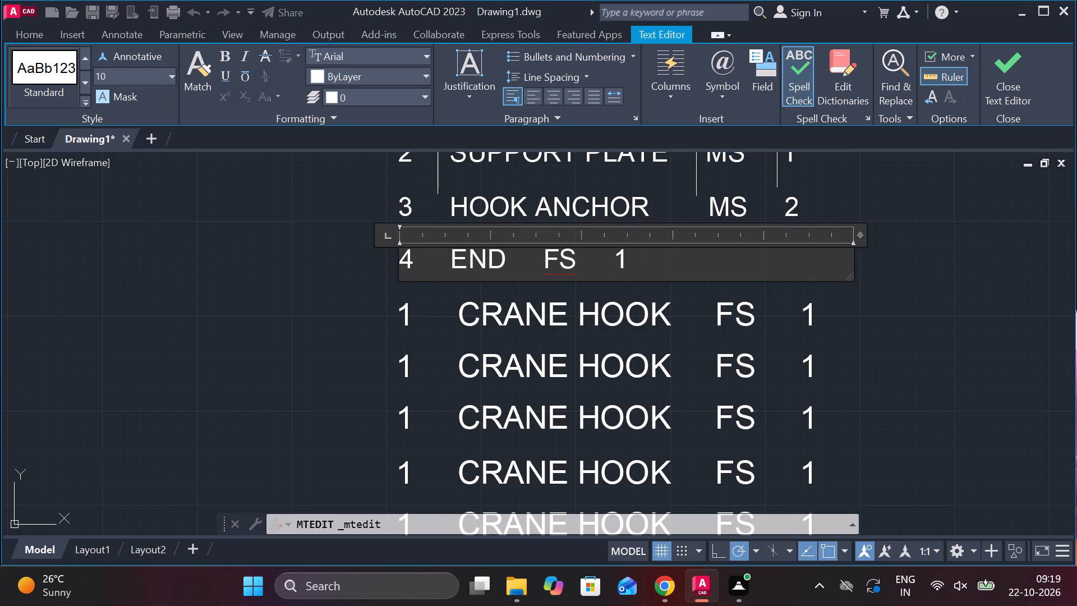
{"action": "key", "text": "space"}
{"action": "type", "text": "BUSH"}
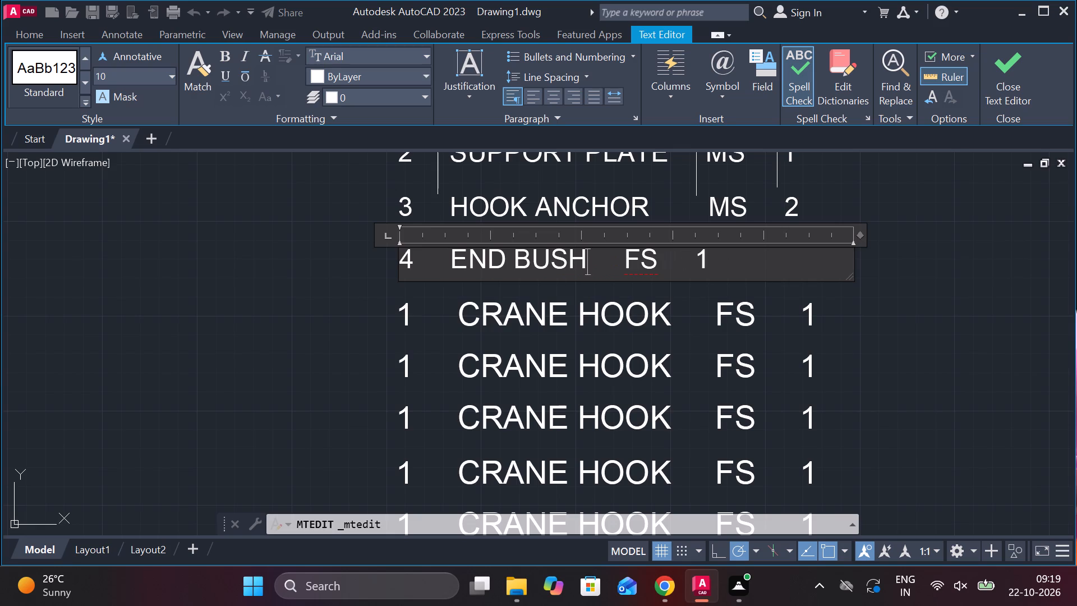
Insert twelve spaces after END BUSH in row 4 to move the material and quantity into their columns.
{"action": "key", "text": "space"}
{"action": "key", "text": "space"}
{"action": "key", "text": "space"}
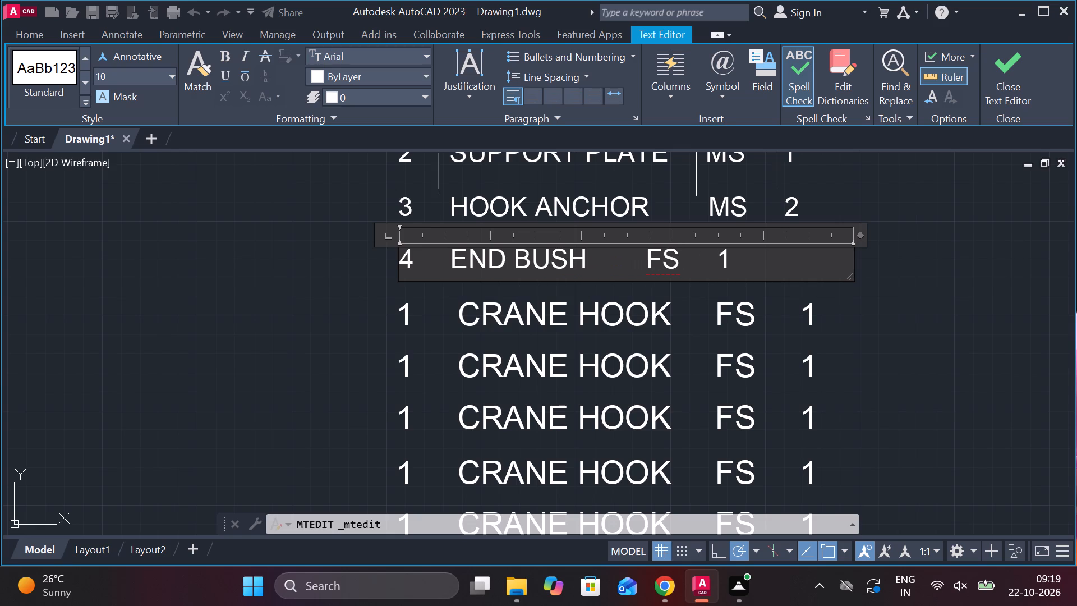
{"action": "key", "text": "space"}
{"action": "key", "text": "space"}
{"action": "key", "text": "space"}
{"action": "key", "text": "space"}
{"action": "key", "text": "space"}
{"action": "key", "text": "space"}
{"action": "key", "text": "space"}
{"action": "key", "text": "space"}
{"action": "key", "text": "space"}
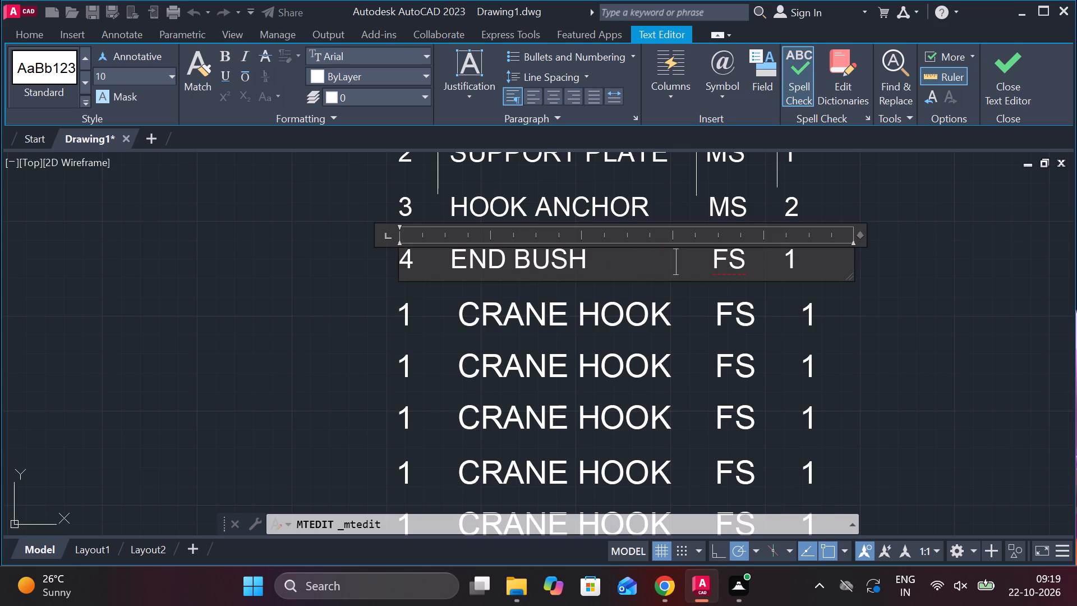
Change the material code in the END BUSH row to MS.
{"action": "key", "text": "Right"}
{"action": "key", "text": "Right"}
{"action": "key", "text": "Right"}
{"action": "key", "text": "Right"}
{"action": "key", "text": "Right"}
{"action": "key", "text": "Right"}
{"action": "key", "text": "BackSpace"}
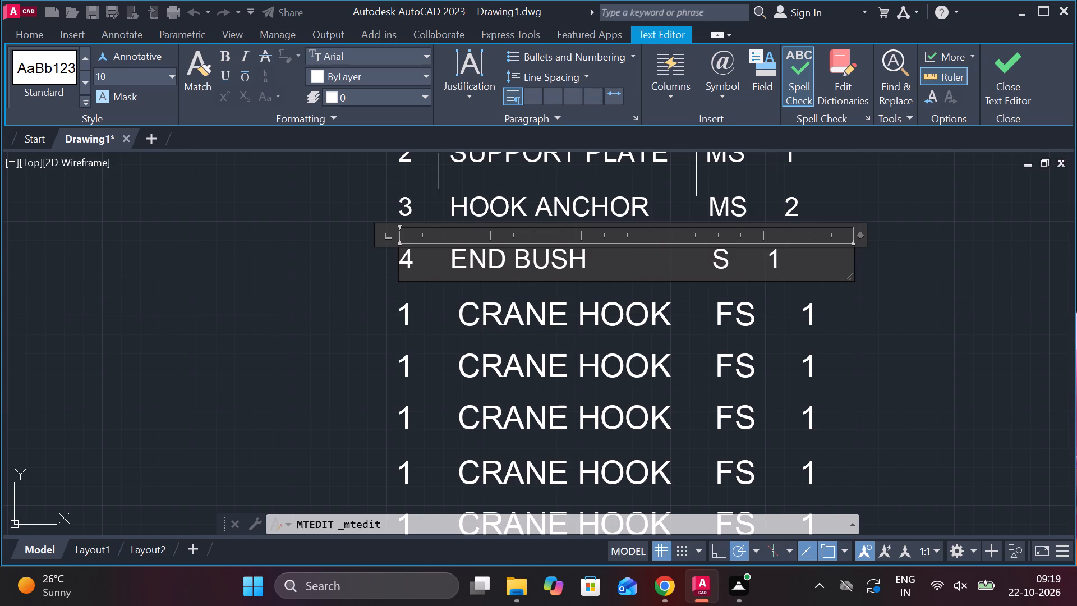
{"action": "key", "text": "m"}
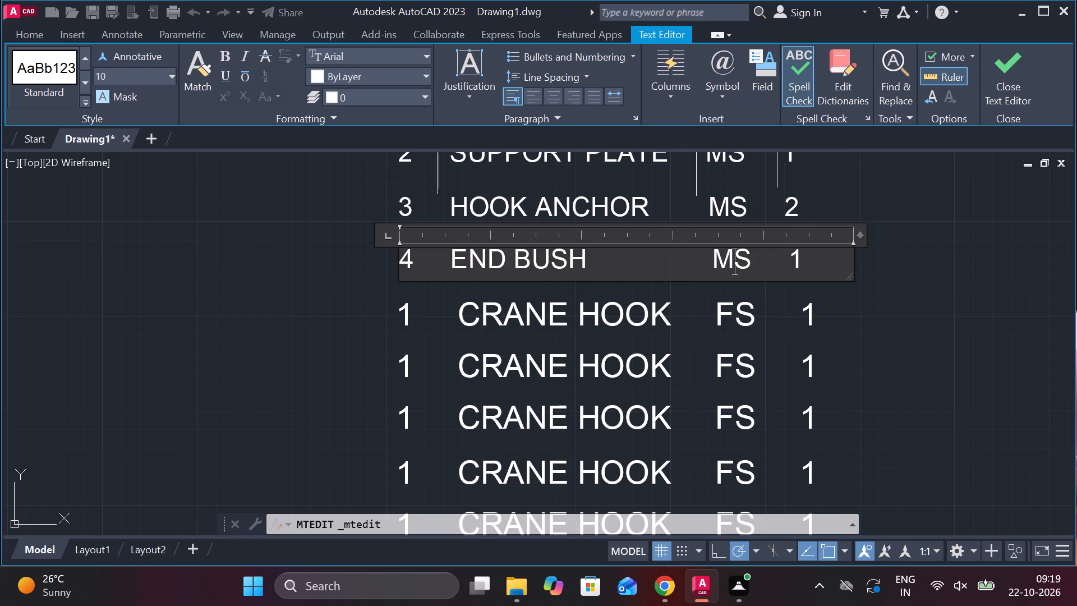
Set the quantity at the end of the END BUSH row to 2 and finish editing the row.
{"action": "key", "text": "Right"}
{"action": "key", "text": "Right"}
{"action": "key", "text": "Right"}
{"action": "key", "text": "Right"}
{"action": "key", "text": "Right"}
{"action": "key", "text": "Right"}
{"action": "key", "text": "Right"}
{"action": "key", "text": "BackSpace"}
{"action": "key", "text": "2"}
{"action": "key", "text": "Left"}
{"action": "key", "text": "Left"}
{"action": "key", "text": "Left"}
{"action": "key", "text": "Left"}
{"action": "key", "text": "Left"}
{"action": "key", "text": "Left"}
{"action": "key", "text": "Left"}
{"action": "key", "text": "Left"}
{"action": "key", "text": "Left"}
{"action": "key", "text": "Left"}
{"action": "key", "text": "Left"}
{"action": "key", "text": "Left"}
{"action": "key", "text": "Left"}
{"action": "key", "text": "Left"}
{"action": "key", "text": "Left"}
{"action": "key", "text": "Left"}
{"action": "key", "text": "Left"}
{"action": "key", "text": "Left"}
{"action": "key", "text": "Left"}
{"action": "left_click", "coordinate": [1010, 105]}
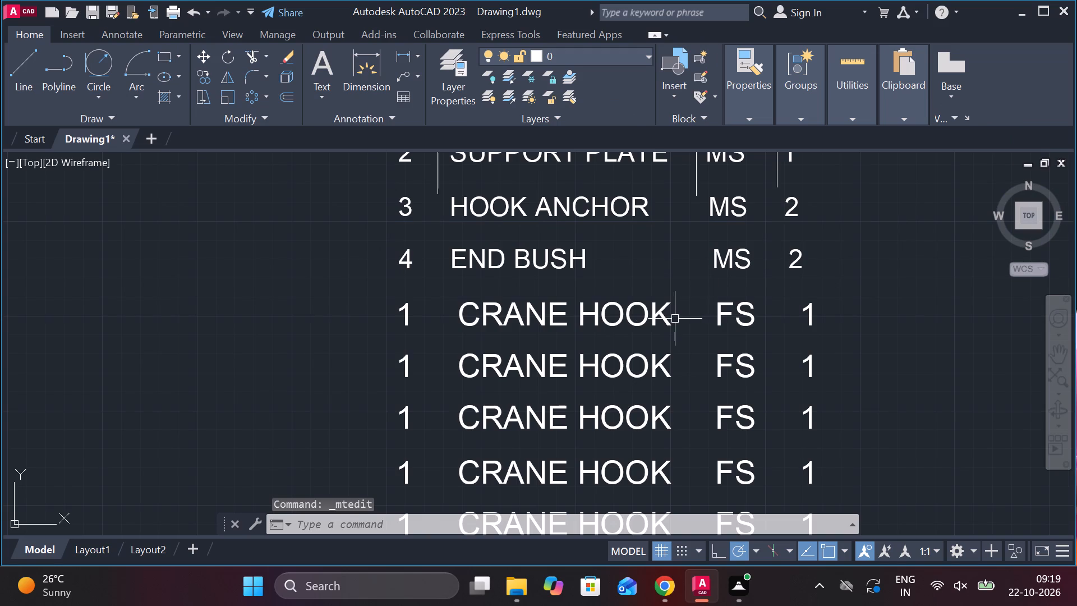
Set the text height of the CRANE HOOK copy directly below the END BUSH row to 10.
{"action": "double_click", "coordinate": [637, 316]}
{"action": "left_click", "coordinate": [565, 319]}
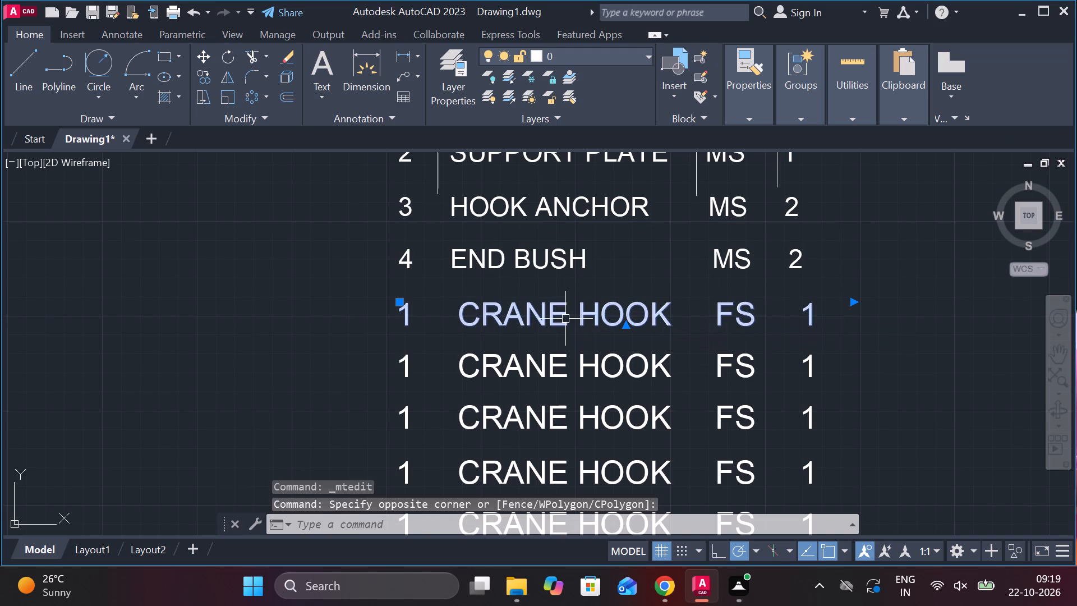
{"action": "double_click", "coordinate": [547, 318]}
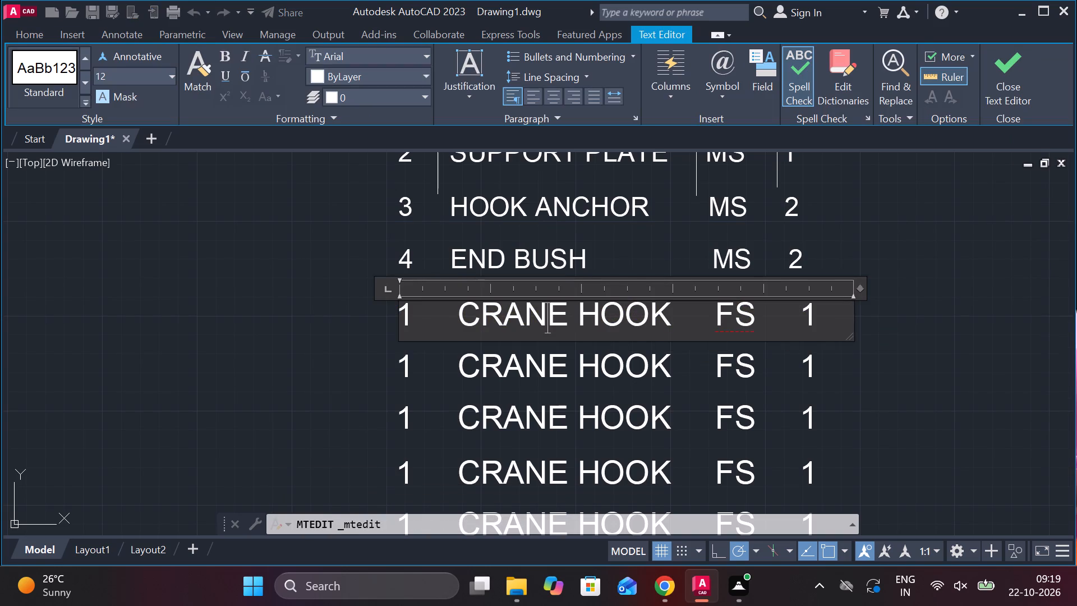
{"action": "left_click_drag", "start_coordinate": [813, 317], "coordinate": [401, 324]}
{"action": "left_click", "coordinate": [140, 76]}
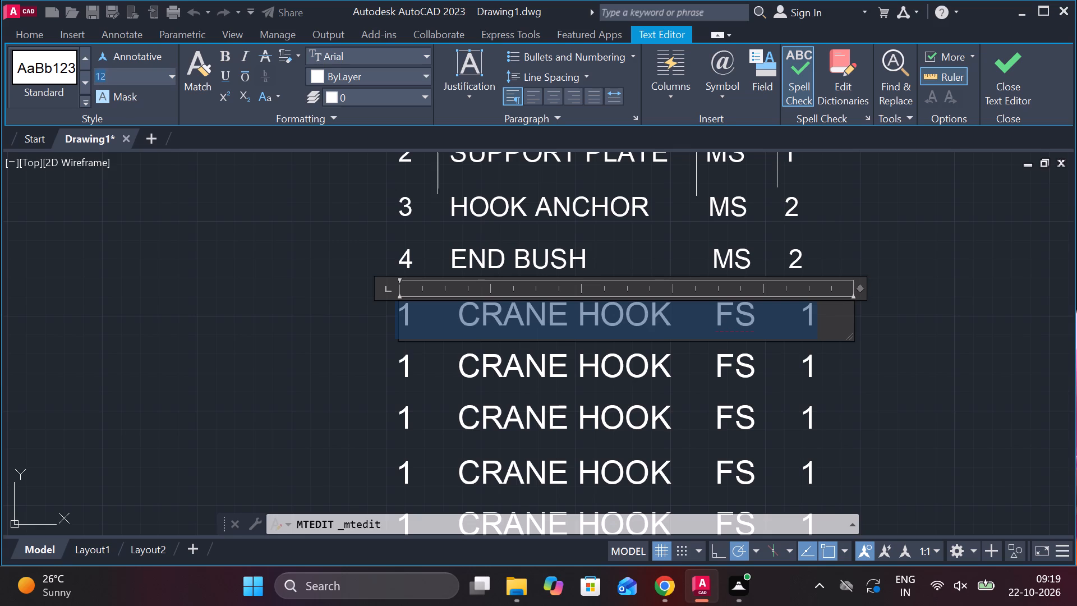
{"action": "key", "text": "1"}
{"action": "key", "text": "0"}
{"action": "key", "text": "Return"}
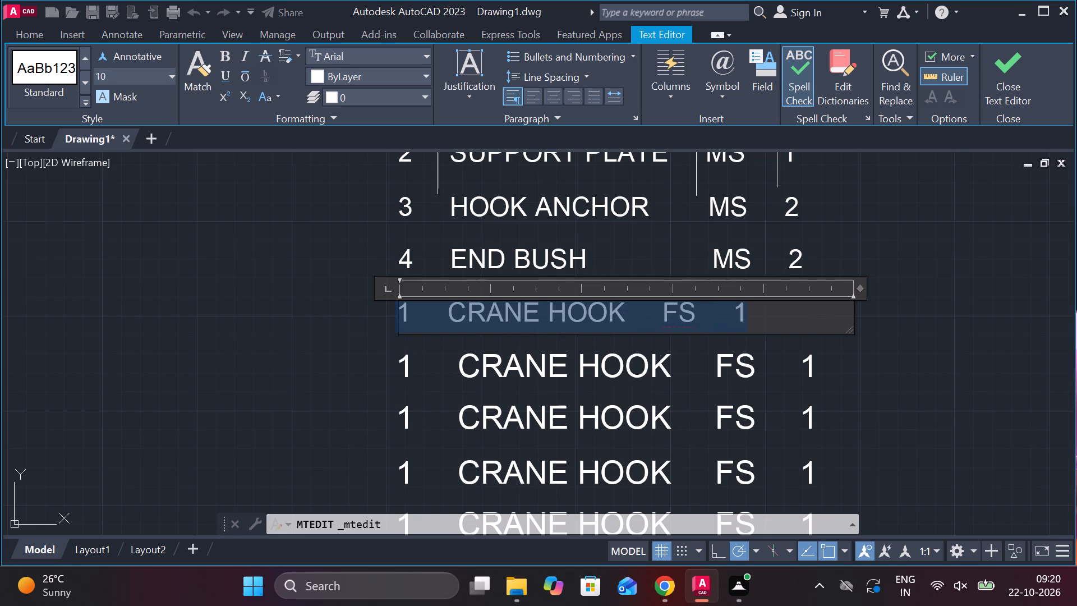
Change the part number of the row below END BUSH to 5.
{"action": "left_click", "coordinate": [444, 327]}
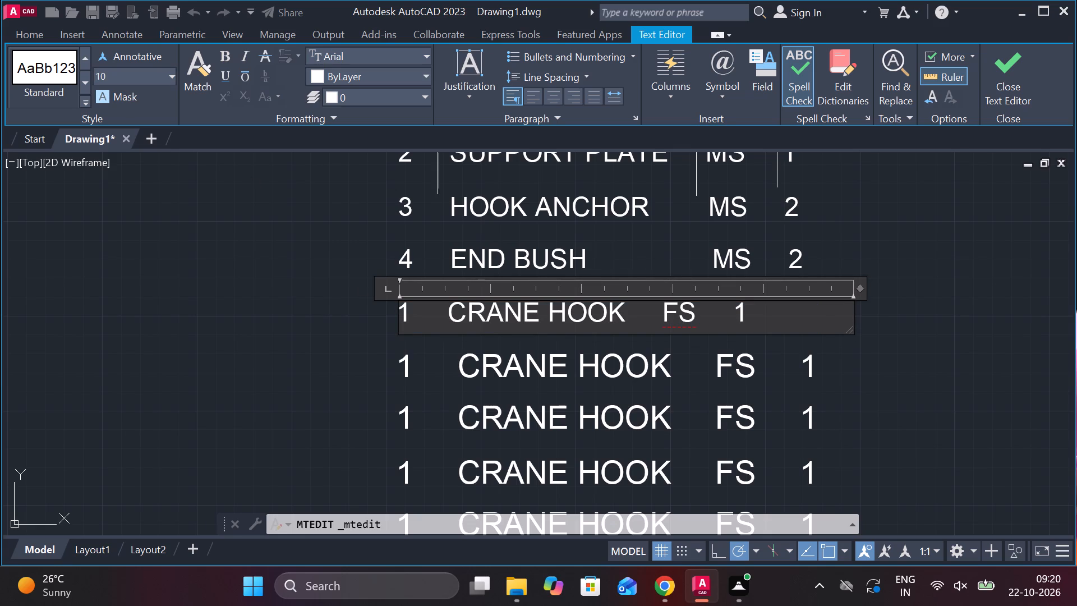
{"action": "left_click", "coordinate": [409, 310]}
{"action": "key", "text": "BackSpace"}
{"action": "key", "text": "5"}
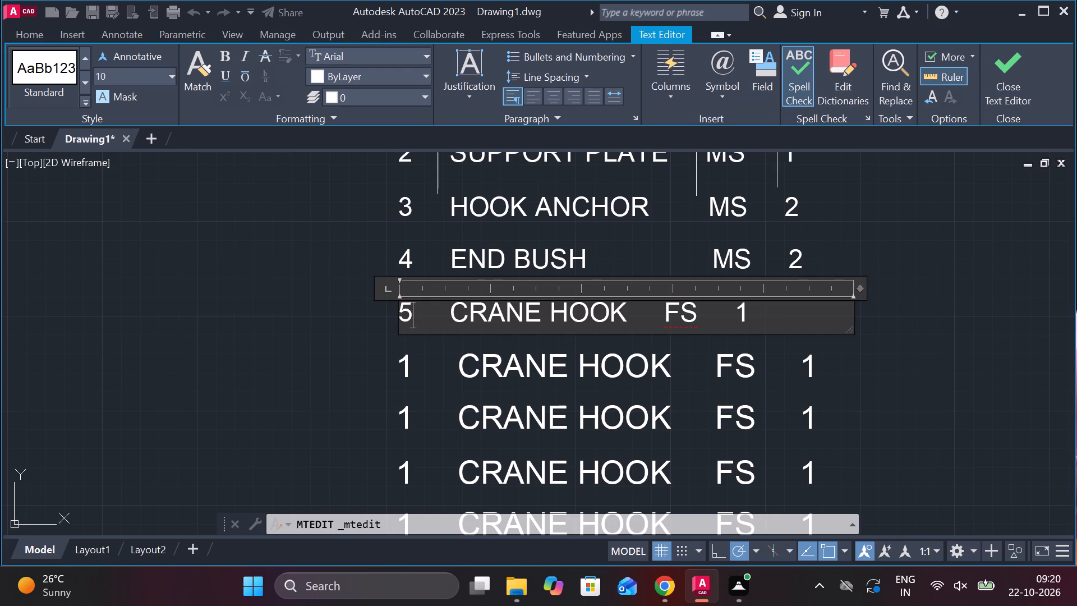
Replace the CRANE HOOK description in row 5 with PLATE SPACERS.
{"action": "key", "text": "Right"}
{"action": "key", "text": "Right"}
{"action": "key", "text": "Right"}
{"action": "key", "text": "Right"}
{"action": "key", "text": "Right"}
{"action": "key", "text": "Right"}
{"action": "key", "text": "Right"}
{"action": "key", "text": "Right"}
{"action": "key", "text": "Right"}
{"action": "key", "text": "Right"}
{"action": "key", "text": "Right"}
{"action": "key", "text": "Right"}
{"action": "key", "text": "Right"}
{"action": "key", "text": "Right"}
{"action": "key", "text": "Right"}
{"action": "key", "text": "BackSpace"}
{"action": "key", "text": "BackSpace"}
{"action": "key", "text": "BackSpace"}
{"action": "key", "text": "BackSpace"}
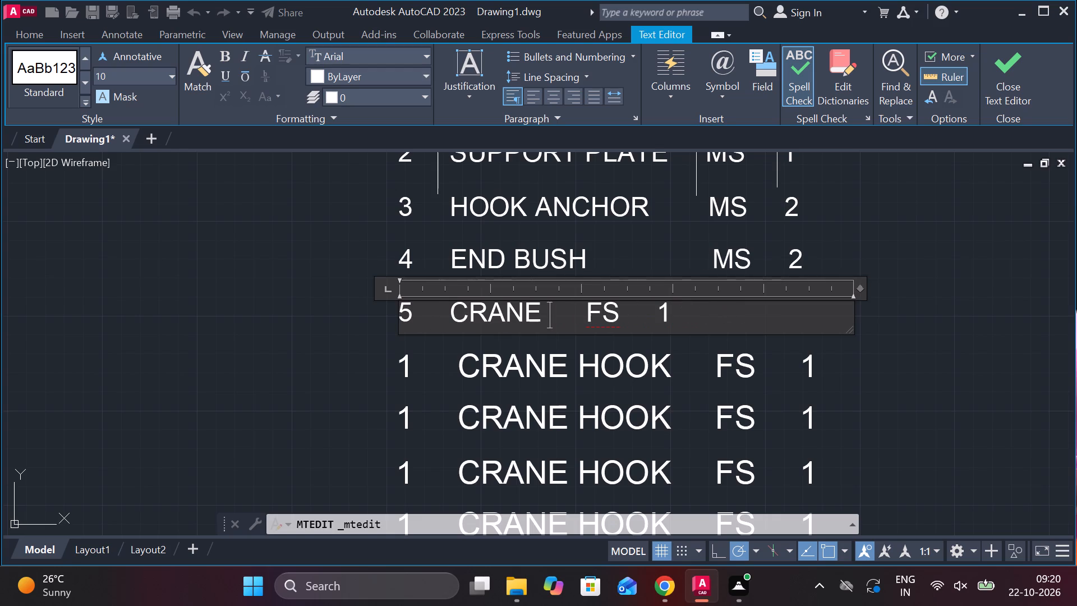
{"action": "key", "text": "BackSpace"}
{"action": "key", "text": "BackSpace"}
{"action": "key", "text": "BackSpace"}
{"action": "key", "text": "BackSpace"}
{"action": "key", "text": "BackSpace"}
{"action": "key", "text": "BackSpace"}
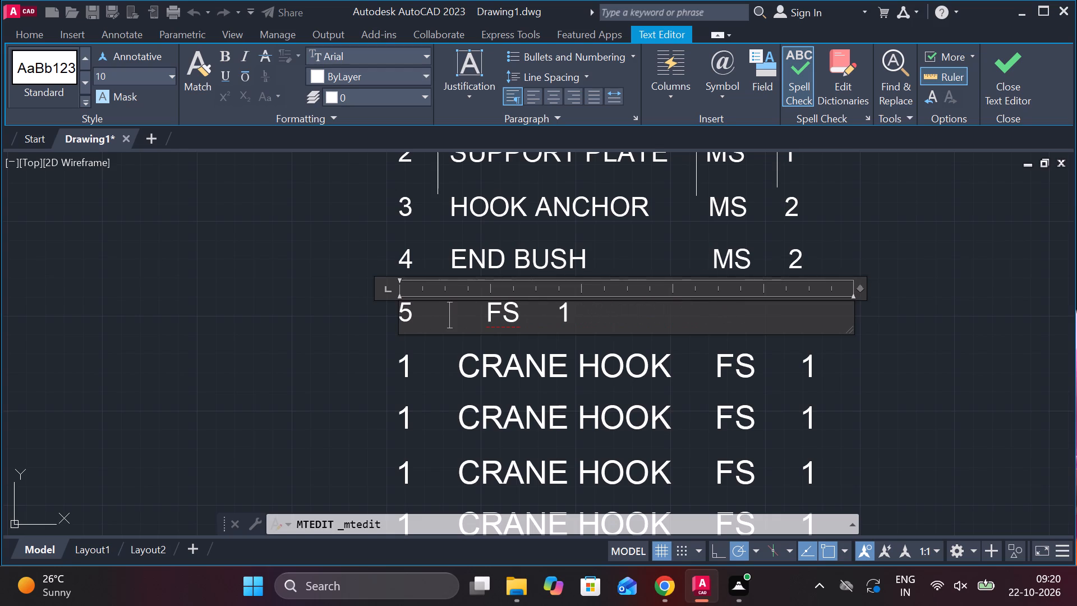
{"action": "type", "text": "PLATE"}
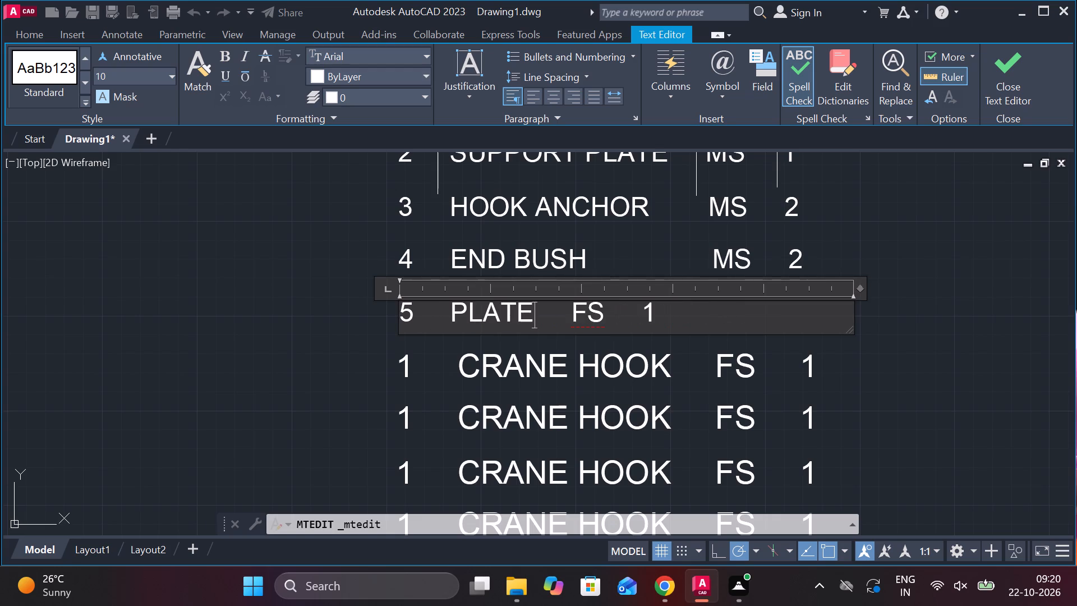
{"action": "key", "text": "space"}
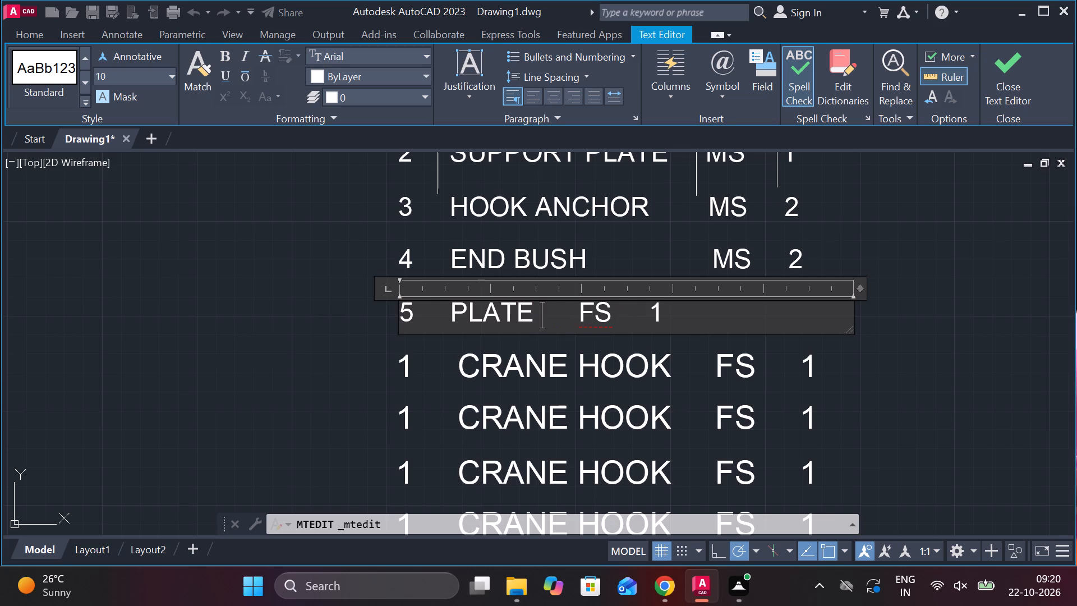
{"action": "type", "text": "SPACER"}
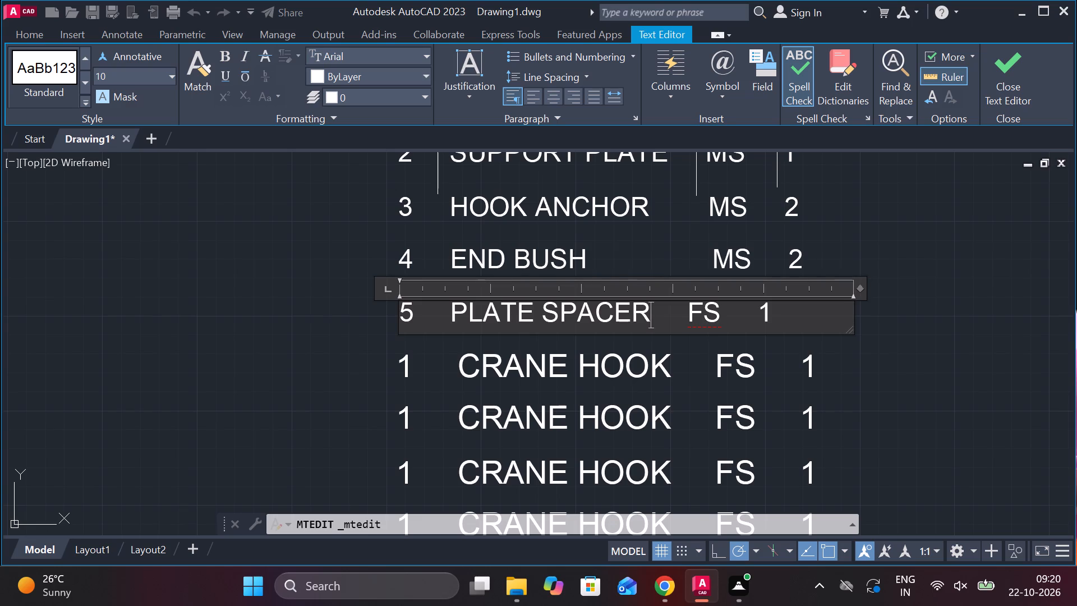
{"action": "key", "text": "s"}
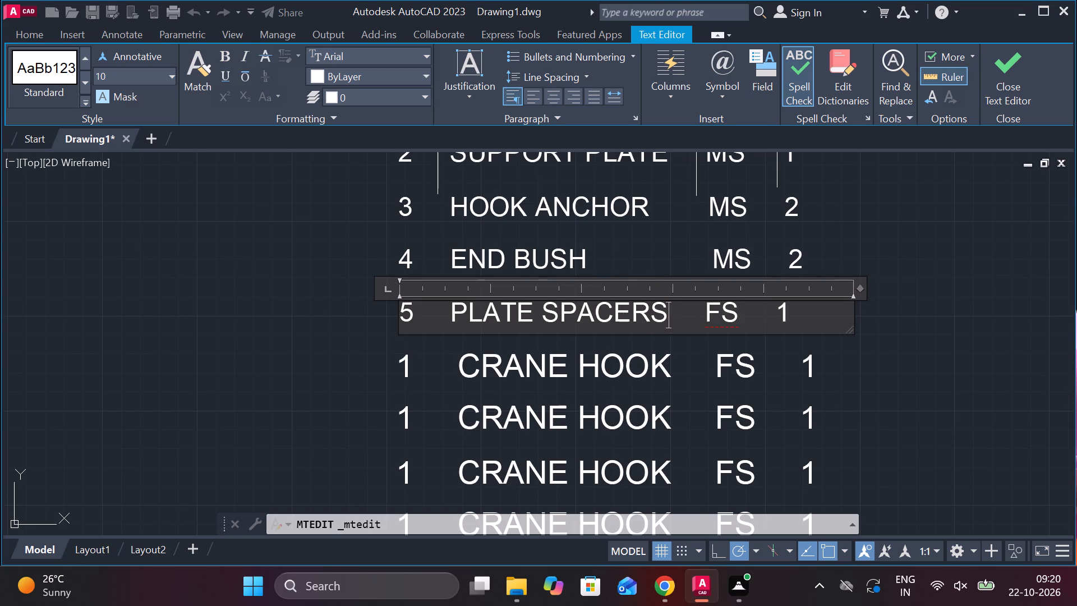
Insert one space after PLATE SPACERS in row 5 and change the material code to MS.
{"action": "key", "text": "space"}
{"action": "key", "text": "Right"}
{"action": "key", "text": "Right"}
{"action": "key", "text": "Right"}
{"action": "key", "text": "Right"}
{"action": "key", "text": "Right"}
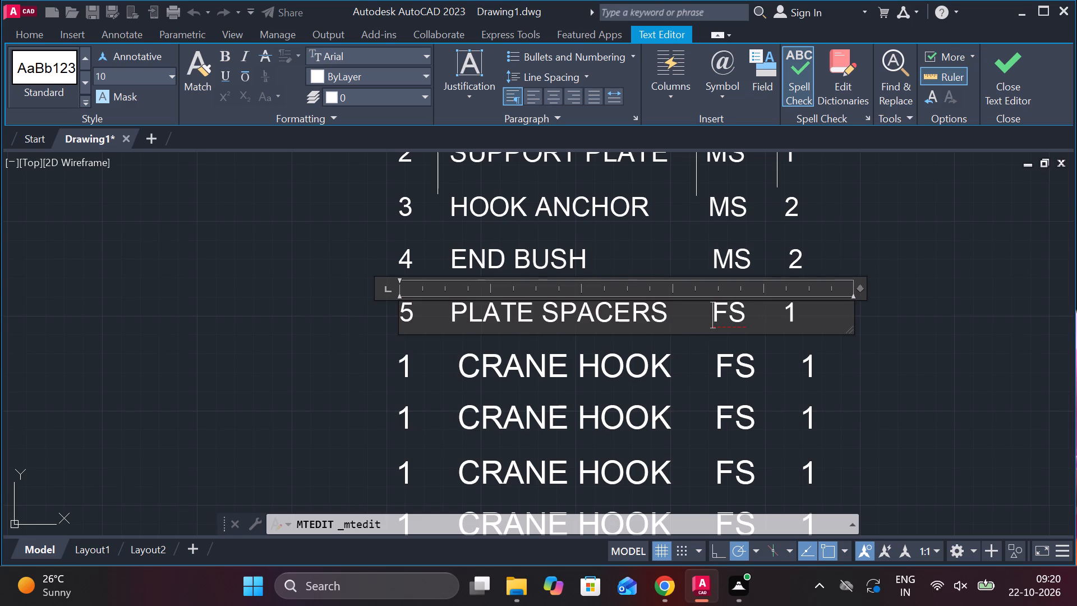
{"action": "key", "text": "Right"}
{"action": "key", "text": "BackSpace"}
{"action": "key", "text": "m"}
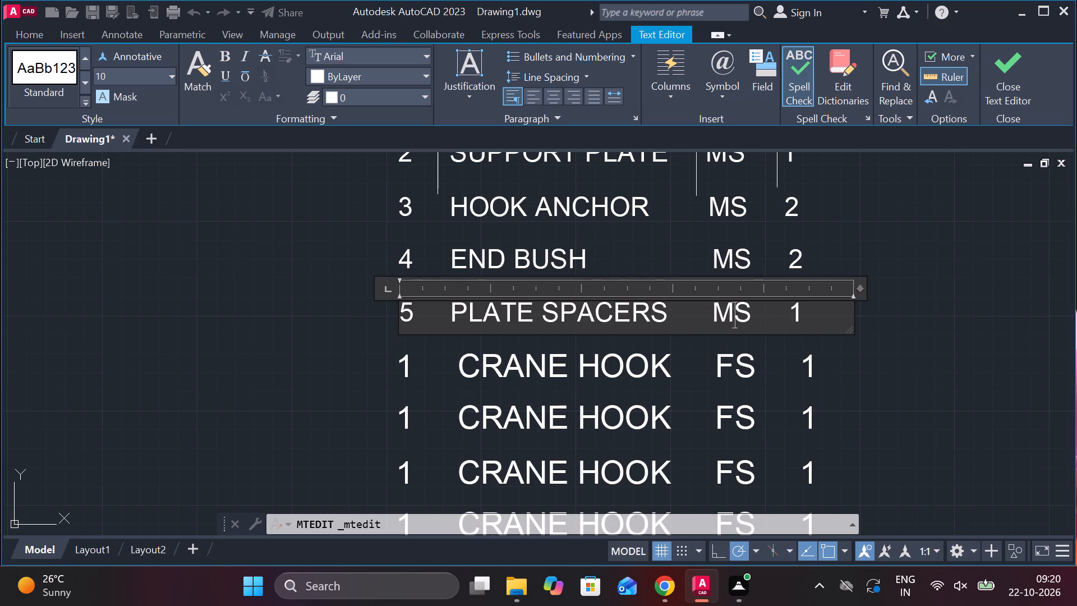
Set the quantity in the PLATE SPACERS row to 3 and finish editing that row.
{"action": "key", "text": "Right"}
{"action": "key", "text": "Right"}
{"action": "key", "text": "Right"}
{"action": "key", "text": "Right"}
{"action": "key", "text": "Right"}
{"action": "key", "text": "Right"}
{"action": "key", "text": "Right"}
{"action": "key", "text": "BackSpace"}
{"action": "key", "text": "3"}
{"action": "left_click", "coordinate": [1026, 77]}
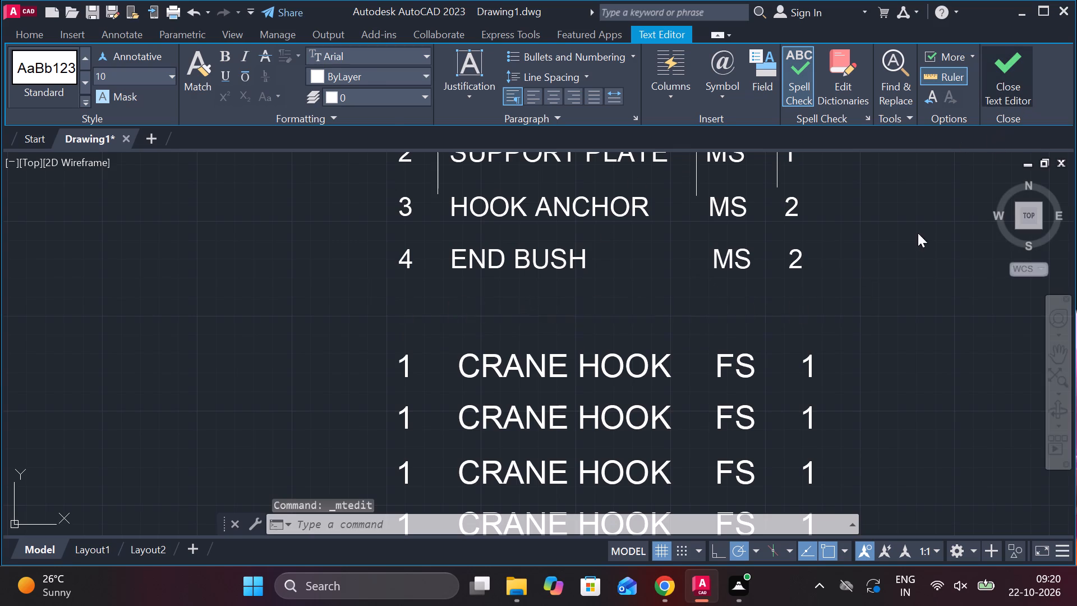
Set the text height of the CRANE HOOK copy directly below the PLATE SPACERS row to 10.
{"action": "double_click", "coordinate": [549, 360]}
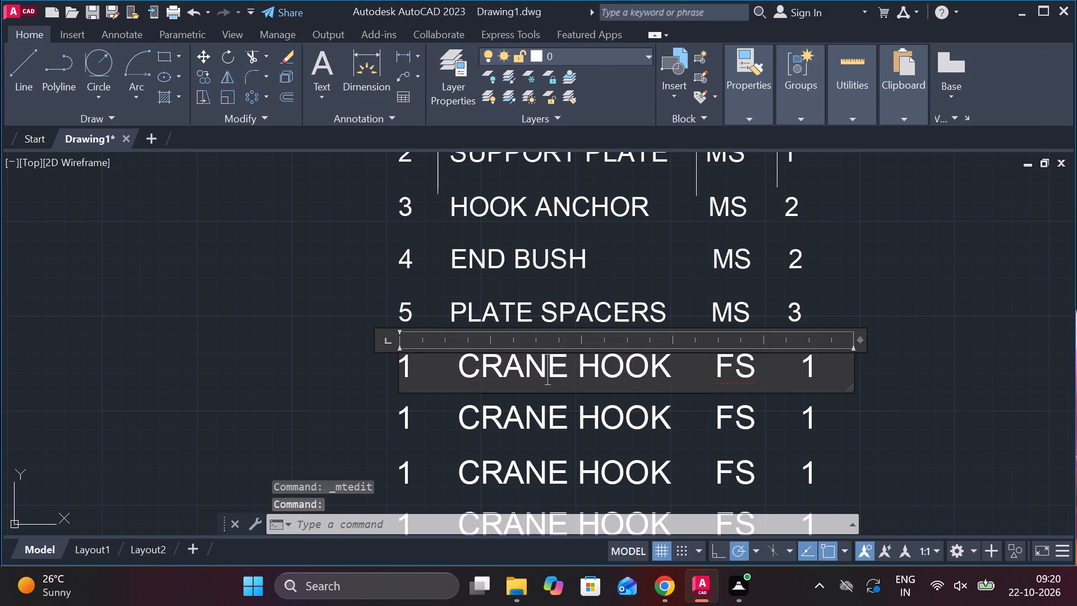
{"action": "left_click_drag", "start_coordinate": [812, 378], "coordinate": [431, 388]}
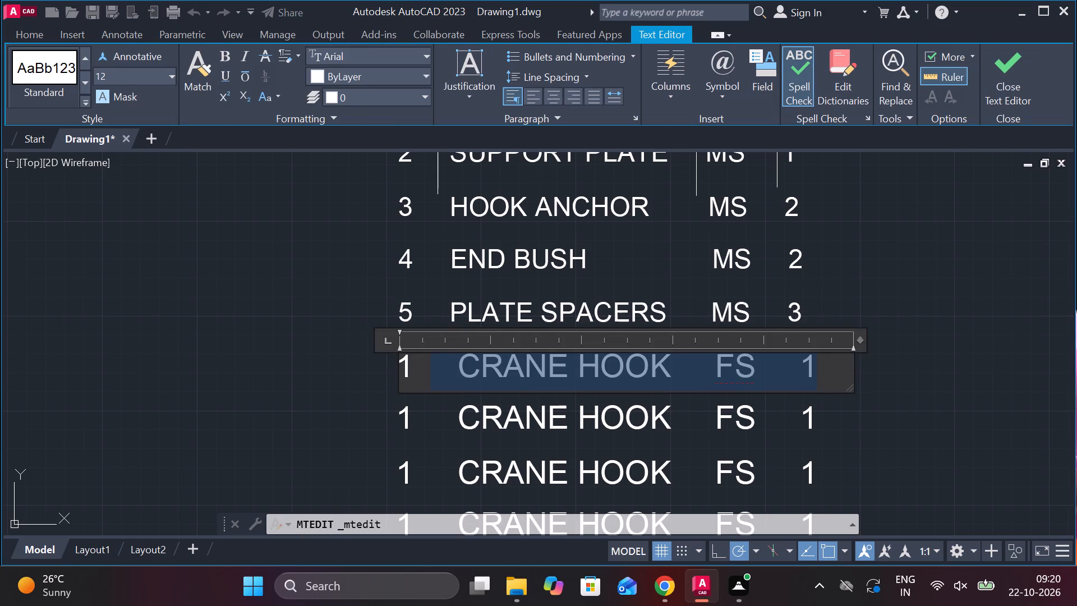
{"action": "left_click_drag", "start_coordinate": [431, 388], "coordinate": [396, 373]}
{"action": "left_click", "coordinate": [120, 84]}
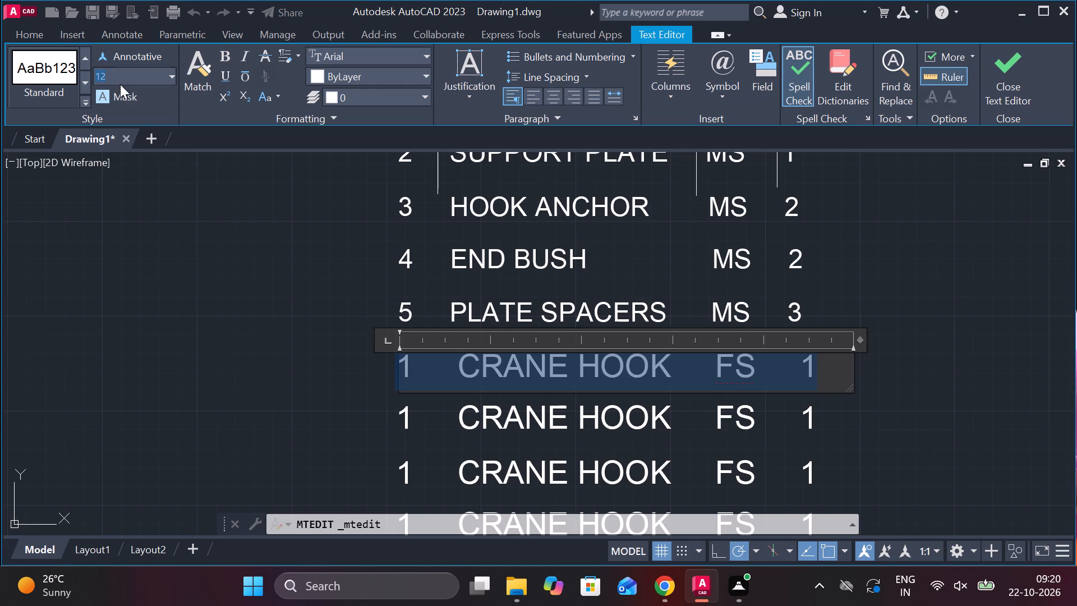
{"action": "type", "text": "10"}
{"action": "key", "text": "Return"}
Change the part number of the row below PLATE SPACERS to 6.
{"action": "left_click", "coordinate": [462, 359]}
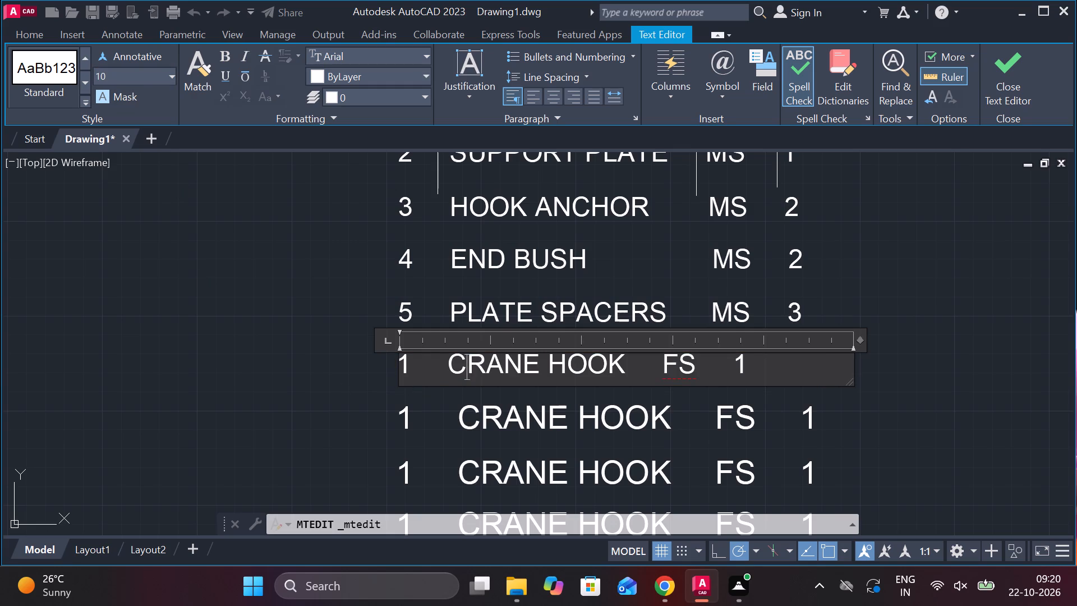
{"action": "left_click", "coordinate": [406, 360]}
{"action": "key", "text": "BackSpace"}
{"action": "key", "text": "6"}
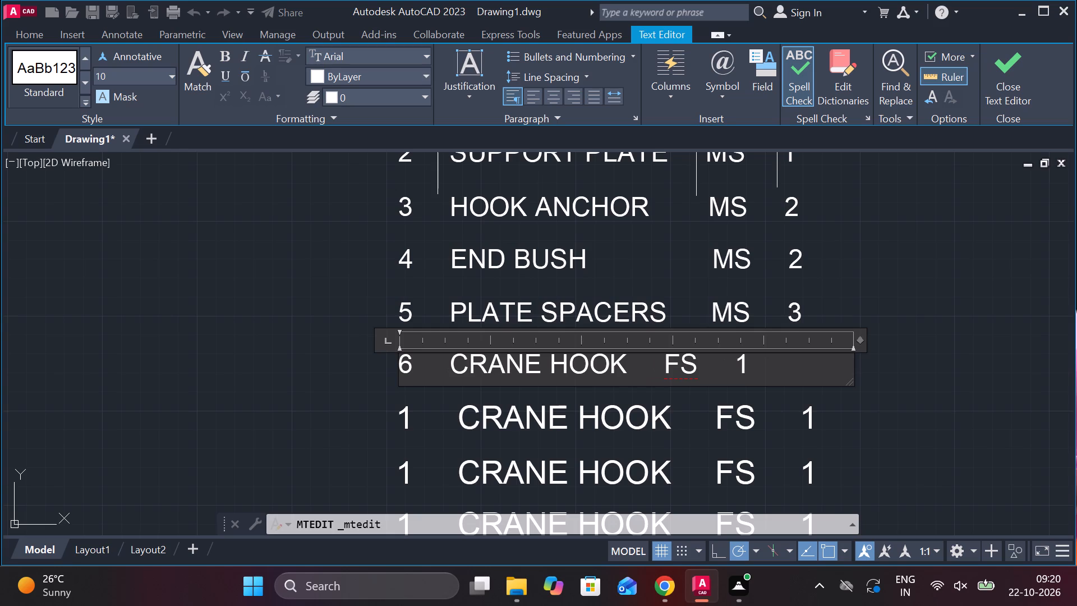
Replace the CRANE HOOK description in row 6 with BUSH.
{"action": "key", "text": "Right"}
{"action": "key", "text": "Right"}
{"action": "key", "text": "Right"}
{"action": "key", "text": "Right"}
{"action": "key", "text": "Right"}
{"action": "key", "text": "Right"}
{"action": "key", "text": "Right"}
{"action": "key", "text": "Right"}
{"action": "key", "text": "Right"}
{"action": "key", "text": "Right"}
{"action": "key", "text": "Right"}
{"action": "key", "text": "Right"}
{"action": "key", "text": "Right"}
{"action": "key", "text": "Right"}
{"action": "key", "text": "Right"}
{"action": "key", "text": "Right"}
{"action": "key", "text": "Right"}
{"action": "key", "text": "Right"}
{"action": "key", "text": "Left"}
{"action": "key", "text": "Left"}
{"action": "key", "text": "Left"}
{"action": "key", "text": "BackSpace"}
{"action": "key", "text": "BackSpace"}
{"action": "key", "text": "BackSpace"}
{"action": "key", "text": "BackSpace"}
{"action": "key", "text": "BackSpace"}
{"action": "key", "text": "BackSpace"}
{"action": "key", "text": "BackSpace"}
{"action": "key", "text": "BackSpace"}
{"action": "key", "text": "BackSpace"}
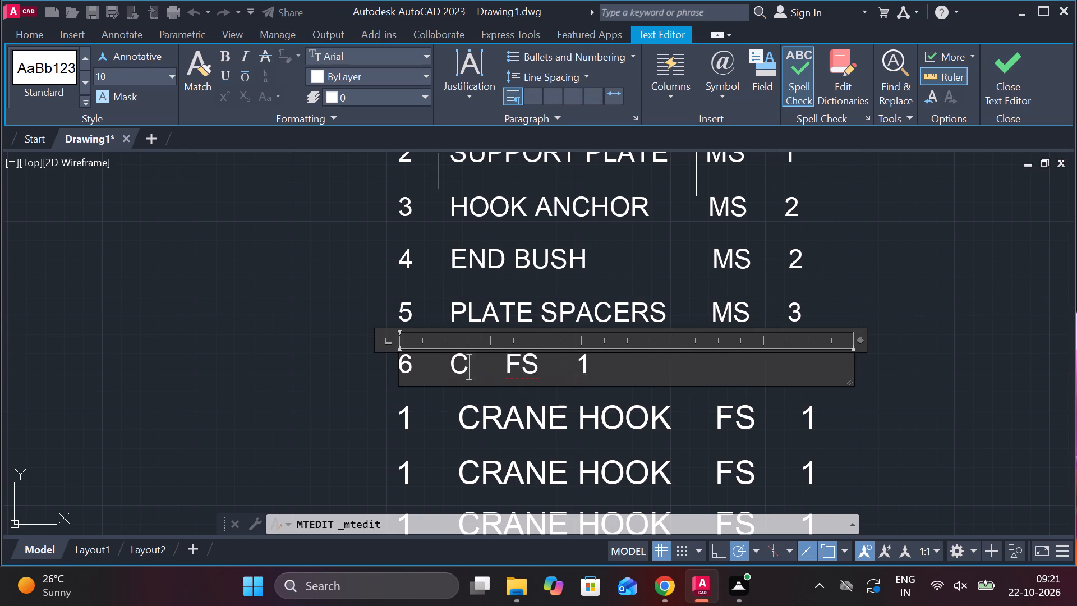
{"action": "key", "text": "BackSpace"}
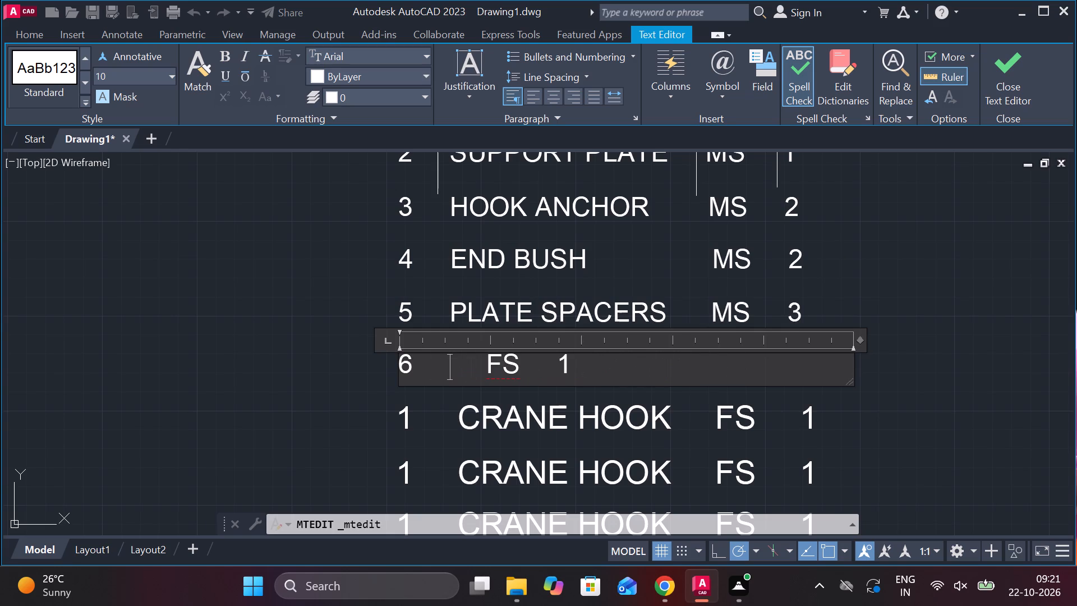
{"action": "type", "text": "BUSH"}
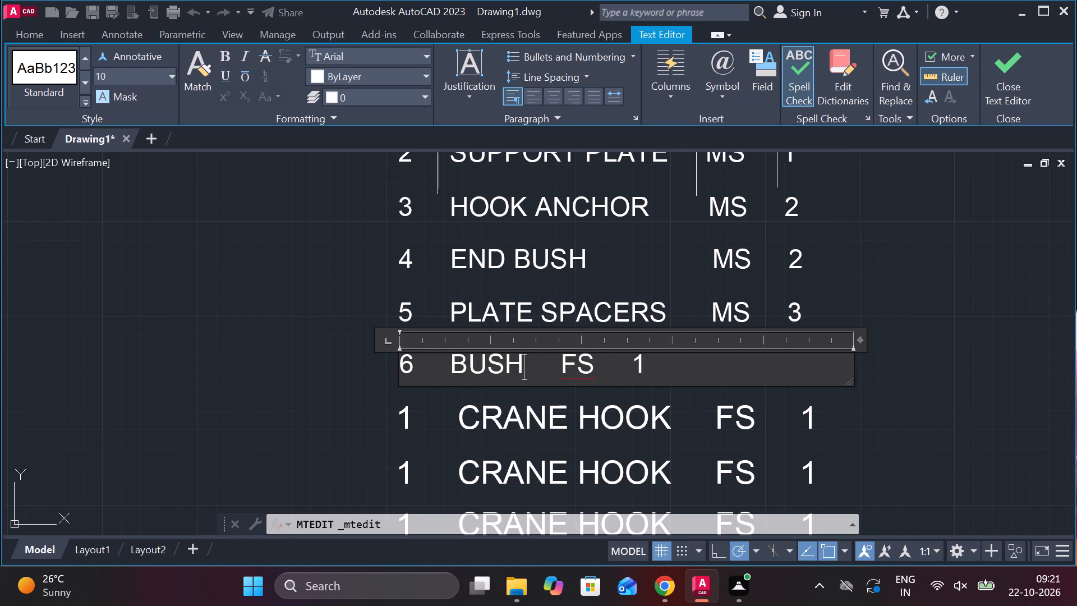
Adjust the spacing after BUSH in row 6 so the material code lines up with the material column above.
{"action": "key", "text": "space"}
{"action": "key", "text": "space"}
{"action": "key", "text": "space"}
{"action": "key", "text": "space"}
{"action": "key", "text": "space"}
{"action": "key", "text": "space"}
{"action": "key", "text": "space"}
{"action": "key", "text": "space"}
{"action": "key", "text": "space"}
{"action": "key", "text": "space"}
{"action": "key", "text": "space"}
{"action": "key", "text": "space"}
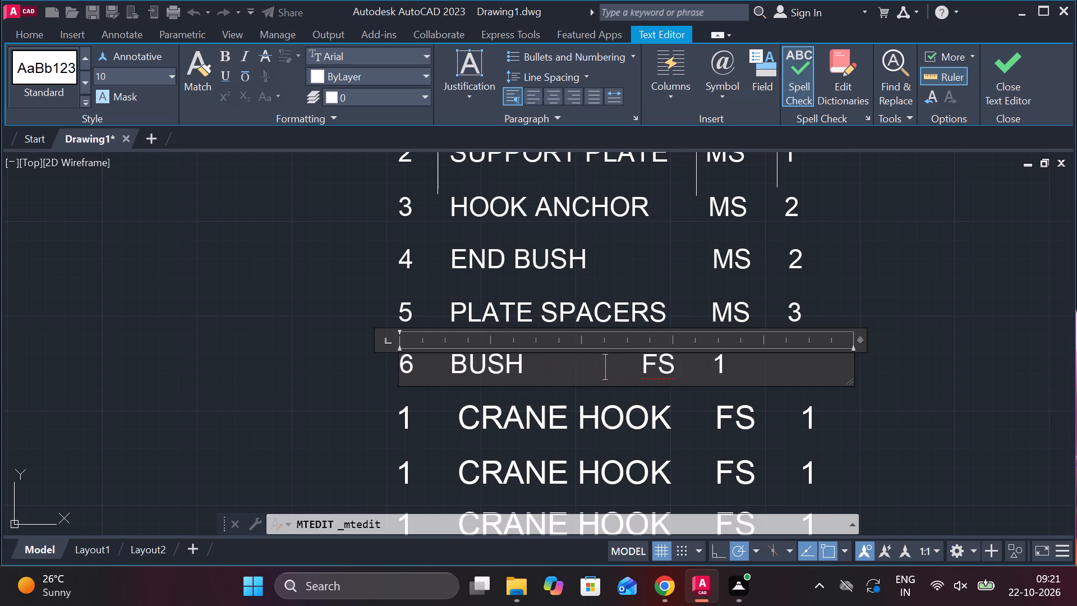
{"action": "key", "text": "space"}
{"action": "key", "text": "space"}
{"action": "key", "text": "space"}
{"action": "key", "text": "space"}
{"action": "key", "text": "space"}
{"action": "key", "text": "space"}
{"action": "key", "text": "space"}
{"action": "key", "text": "space"}
{"action": "key", "text": "space"}
{"action": "key", "text": "space"}
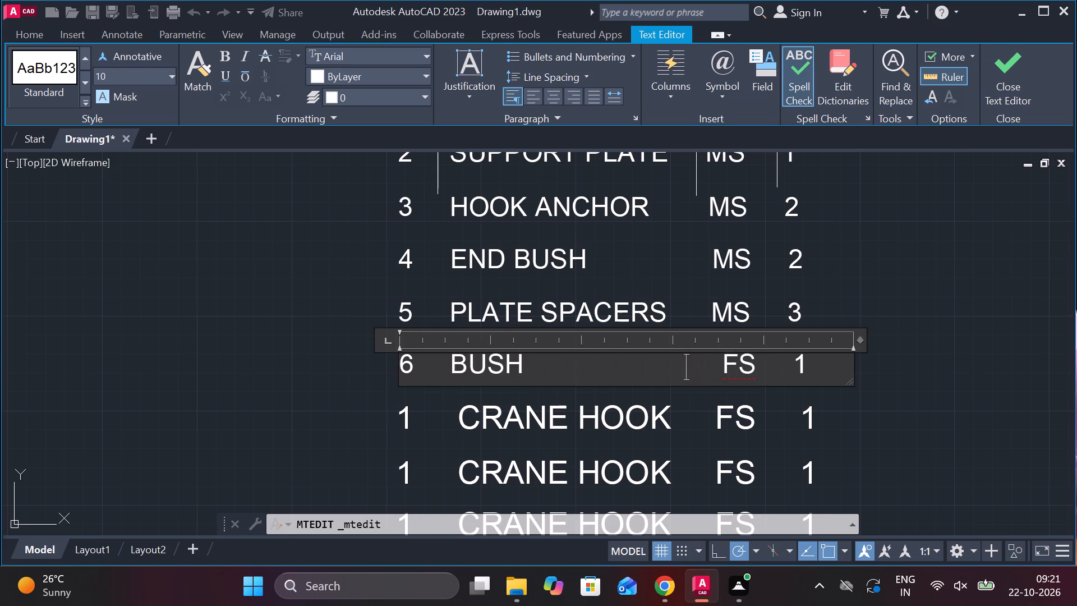
{"action": "key", "text": "Left"}
{"action": "key", "text": "Right"}
{"action": "key", "text": "Right"}
{"action": "key", "text": "Right"}
{"action": "key", "text": "Right"}
{"action": "key", "text": "BackSpace"}
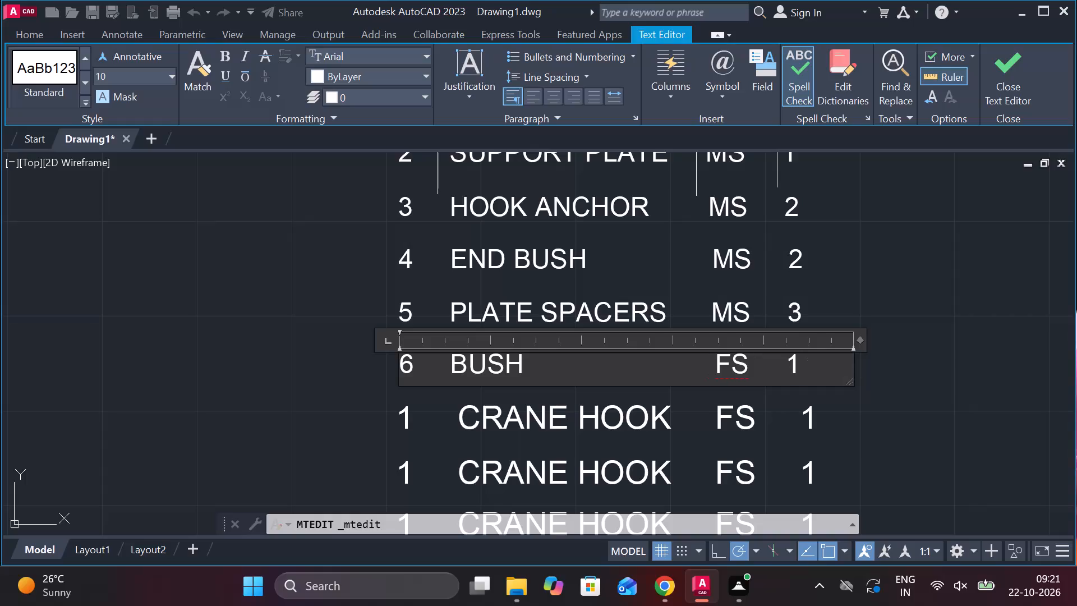
Change the material code in row 6 to GM.
{"action": "key", "text": "Right"}
{"action": "key", "text": "Right"}
{"action": "key", "text": "Right"}
{"action": "key", "text": "Right"}
{"action": "key", "text": "BackSpace"}
{"action": "key", "text": "BackSpace"}
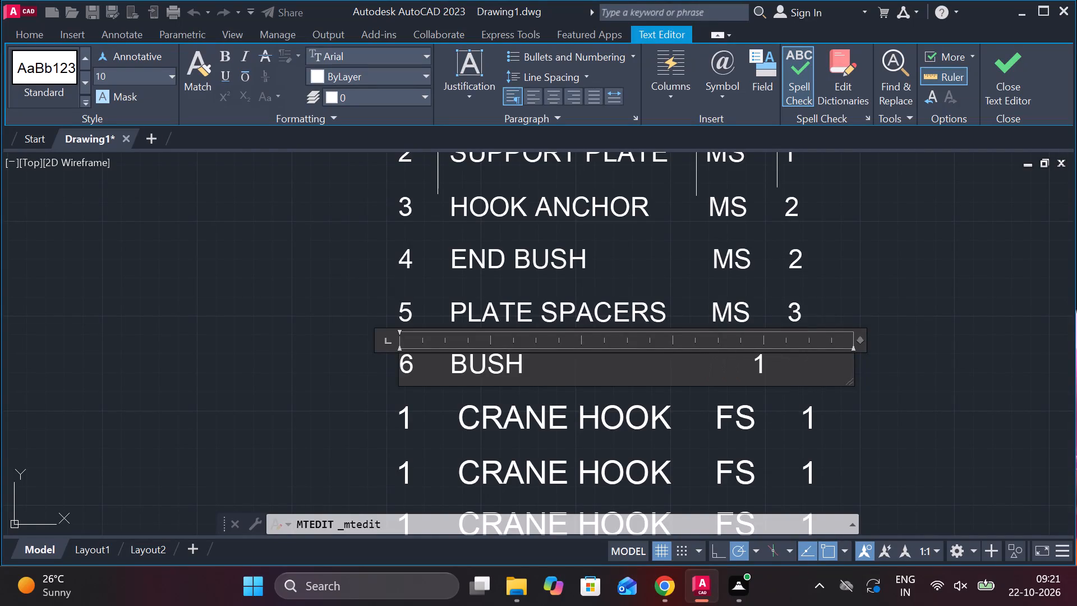
{"action": "type", "text": "GM"}
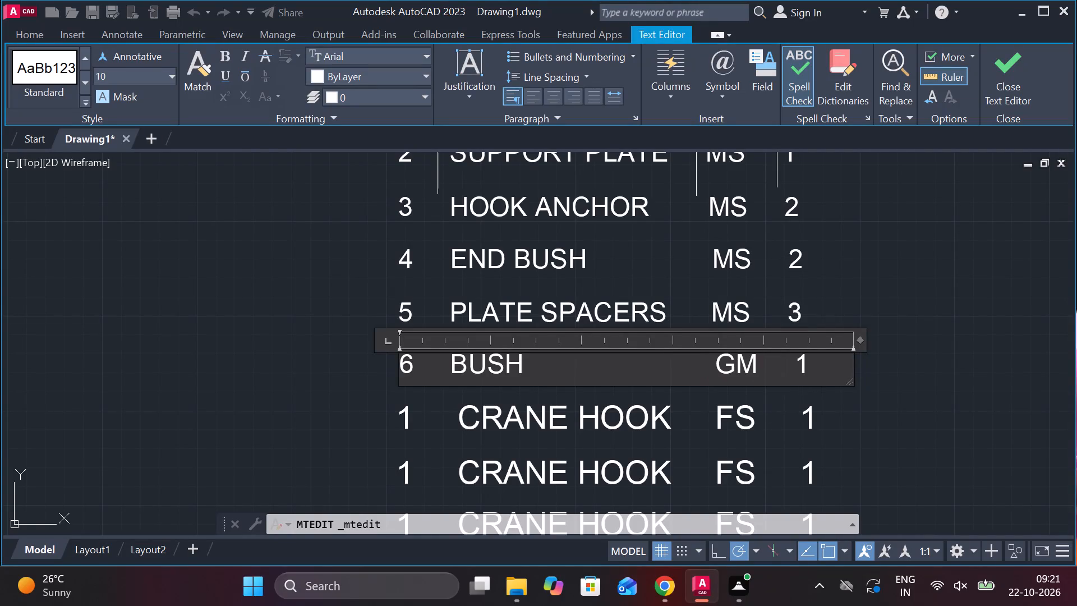
Remove one space before the quantity in row 6 to align it with the column, and finish editing the row.
{"action": "key", "text": "Right"}
{"action": "key", "text": "Right"}
{"action": "key", "text": "Right"}
{"action": "key", "text": "Right"}
{"action": "key", "text": "Right"}
{"action": "key", "text": "BackSpace"}
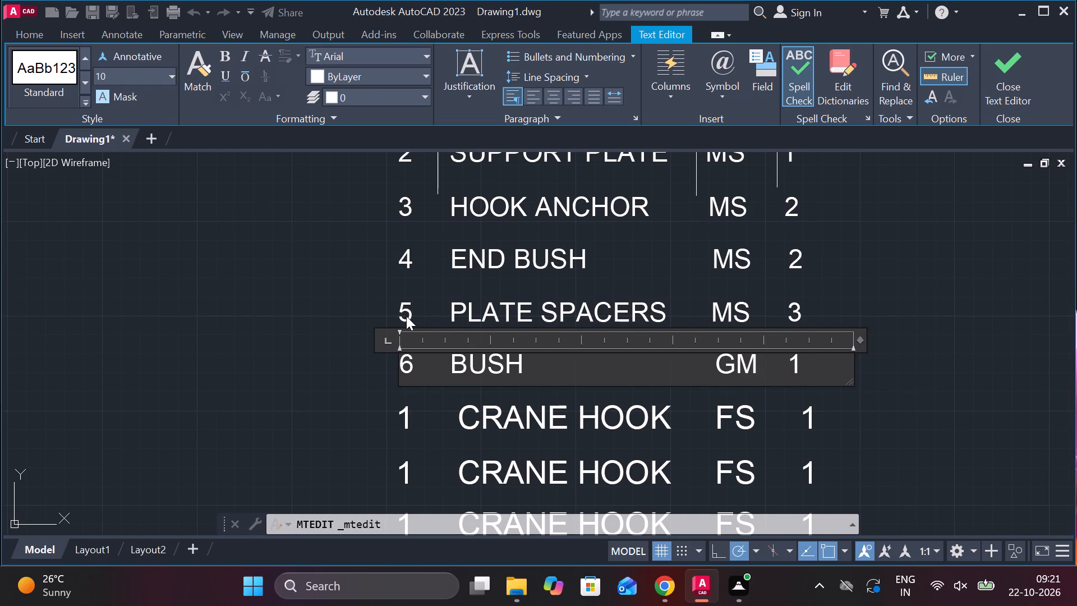
{"action": "left_click", "coordinate": [489, 413]}
Set the text height of the CRANE HOOK copy directly below the BUSH row to 10.
{"action": "middle_click_drag", "start_coordinate": [489, 413], "coordinate": [448, 392]}
{"action": "double_click", "coordinate": [494, 396]}
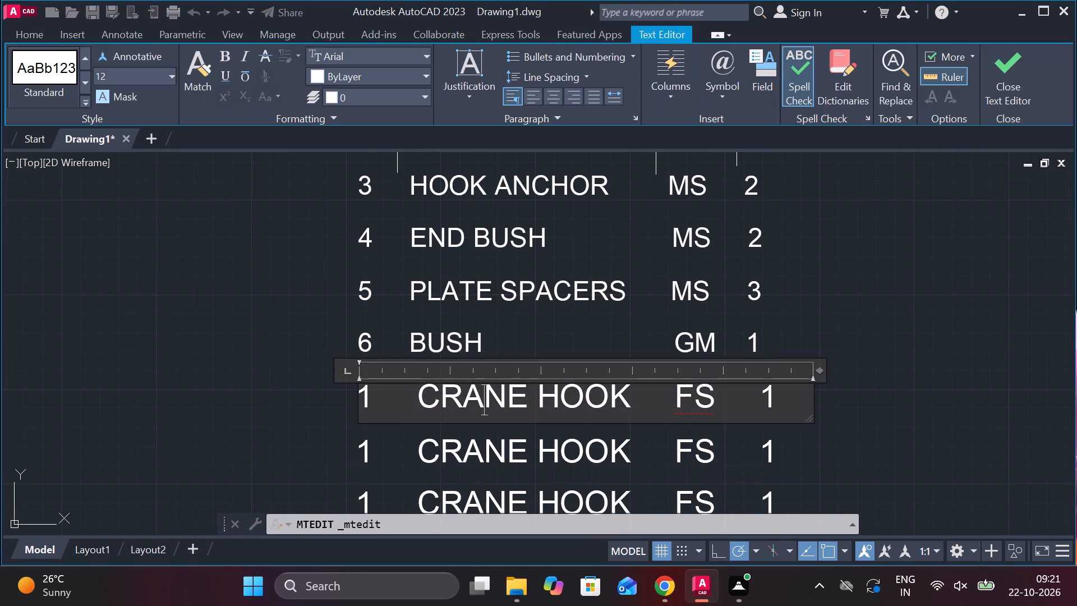
{"action": "left_click_drag", "start_coordinate": [782, 398], "coordinate": [369, 407]}
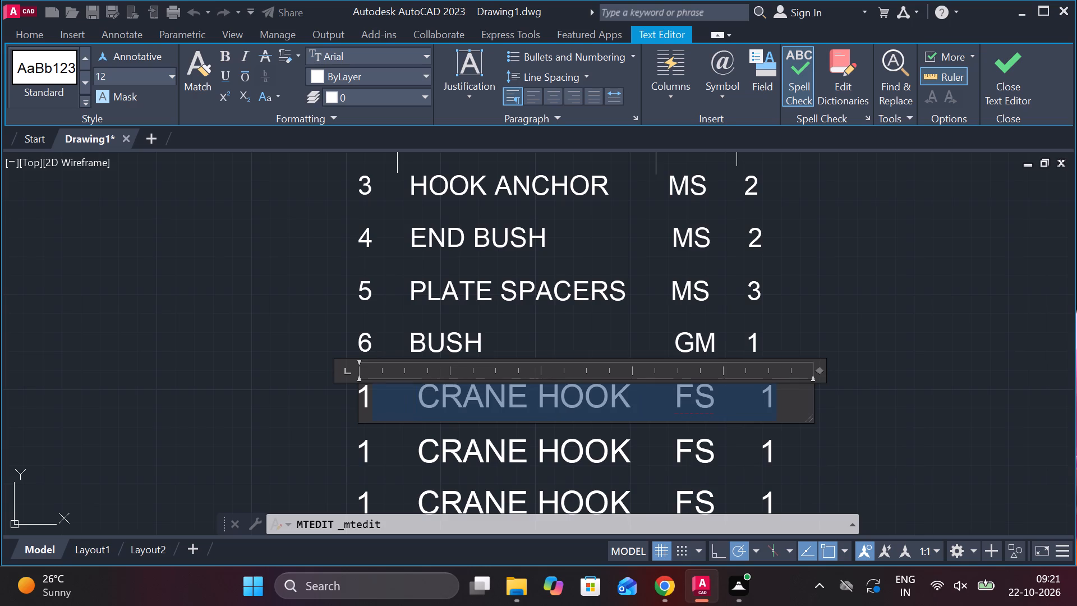
{"action": "left_click_drag", "start_coordinate": [369, 407], "coordinate": [358, 407]}
{"action": "left_click", "coordinate": [141, 76]}
{"action": "type", "text": "10"}
{"action": "key", "text": "Return"}
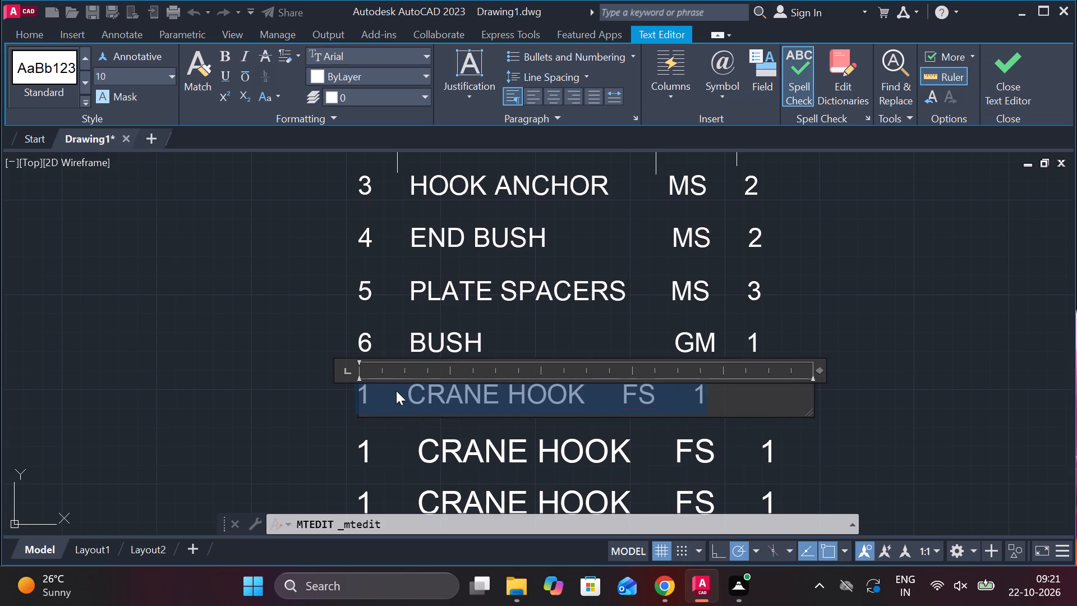
Change the part number of the row below BUSH to 7.
{"action": "left_click", "coordinate": [396, 391]}
{"action": "left_click", "coordinate": [366, 394]}
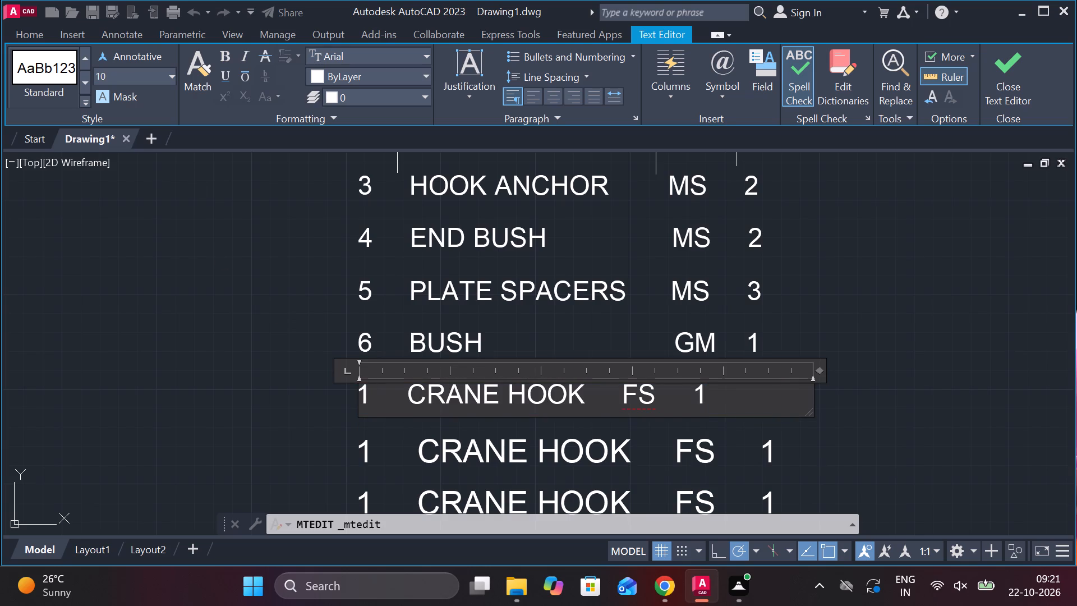
{"action": "key", "text": "BackSpace"}
{"action": "key", "text": "7"}
Replace the CRANE HOOK description in row 7 with LOCK NUT.
{"action": "key", "text": "Right"}
{"action": "key", "text": "Right"}
{"action": "key", "text": "Right"}
{"action": "key", "text": "Right"}
{"action": "key", "text": "Right"}
{"action": "key", "text": "Right"}
{"action": "key", "text": "Right"}
{"action": "key", "text": "Right"}
{"action": "key", "text": "Right"}
{"action": "key", "text": "Right"}
{"action": "key", "text": "Right"}
{"action": "key", "text": "Right"}
{"action": "key", "text": "Right"}
{"action": "key", "text": "Right"}
{"action": "key", "text": "Right"}
{"action": "key", "text": "Right"}
{"action": "key", "text": "Right"}
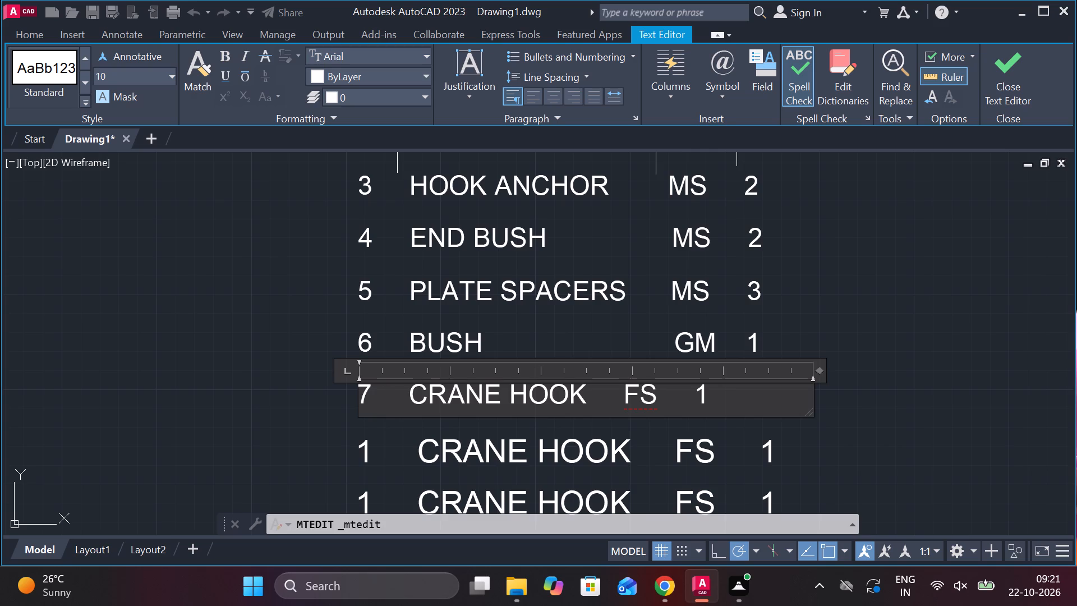
{"action": "key", "text": "Left"}
{"action": "key", "text": "Left"}
{"action": "key", "text": "BackSpace"}
{"action": "key", "text": "BackSpace"}
{"action": "key", "text": "BackSpace"}
{"action": "key", "text": "BackSpace"}
{"action": "key", "text": "BackSpace"}
{"action": "key", "text": "BackSpace"}
{"action": "key", "text": "BackSpace"}
{"action": "key", "text": "BackSpace"}
{"action": "key", "text": "BackSpace"}
{"action": "key", "text": "BackSpace"}
{"action": "key", "text": "BackSpace"}
{"action": "key", "text": "BackSpace"}
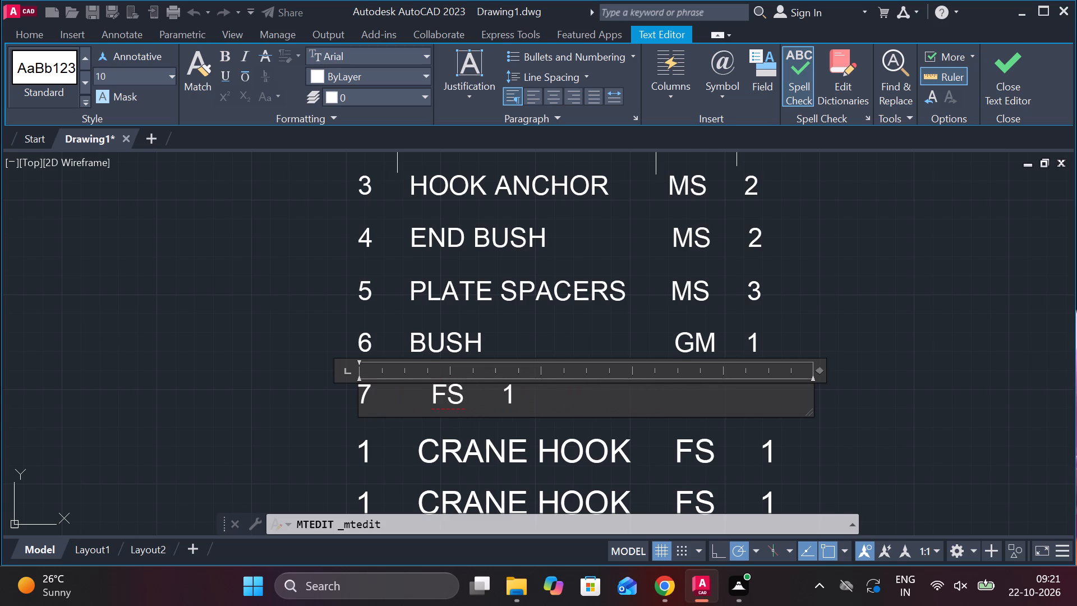
{"action": "key", "text": "space"}
{"action": "key", "text": "space"}
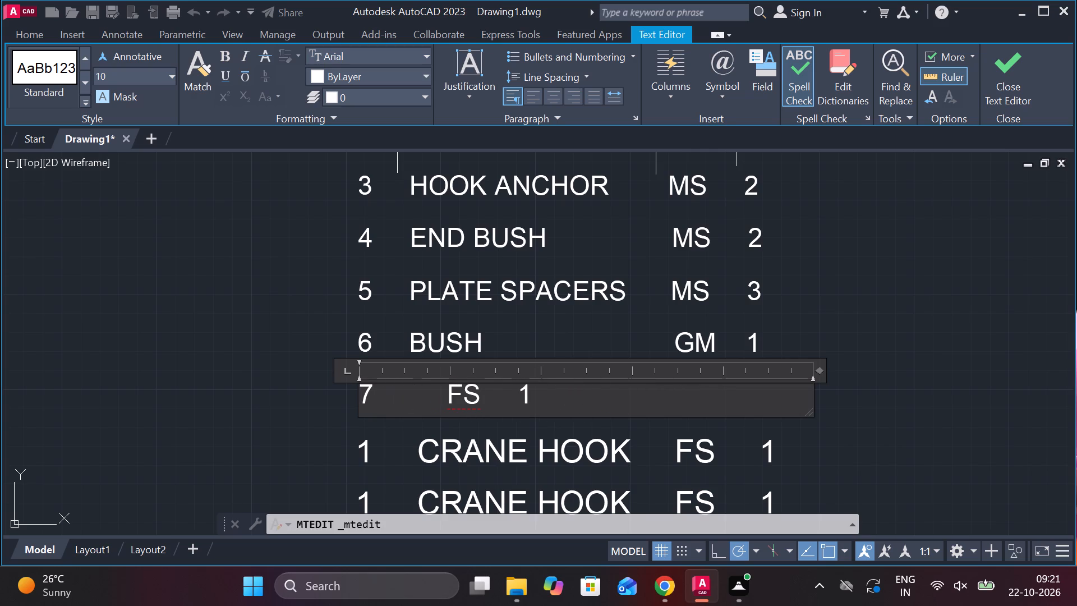
{"action": "type", "text": "LOCK"}
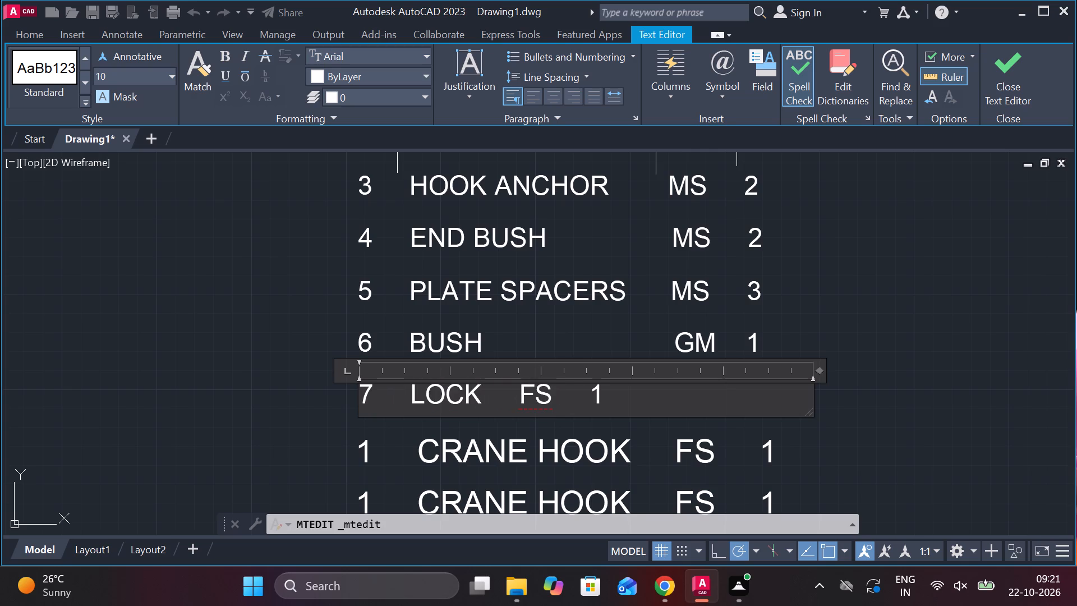
{"action": "key", "text": "space"}
{"action": "type", "text": "NUT"}
Add spaces after LOCK NUT in row 7 to bring the material code and quantity under their columns.
{"action": "key", "text": "space"}
{"action": "key", "text": "space"}
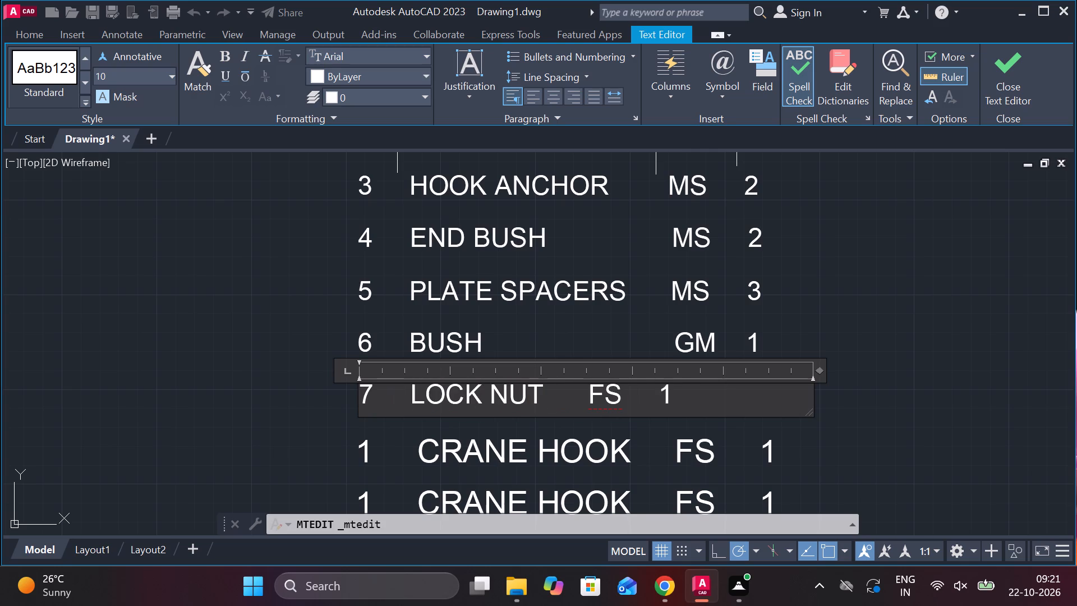
{"action": "key", "text": "space"}
{"action": "key", "text": "space"}
{"action": "key", "text": "space"}
{"action": "key", "text": "space"}
{"action": "key", "text": "space"}
{"action": "key", "text": "space"}
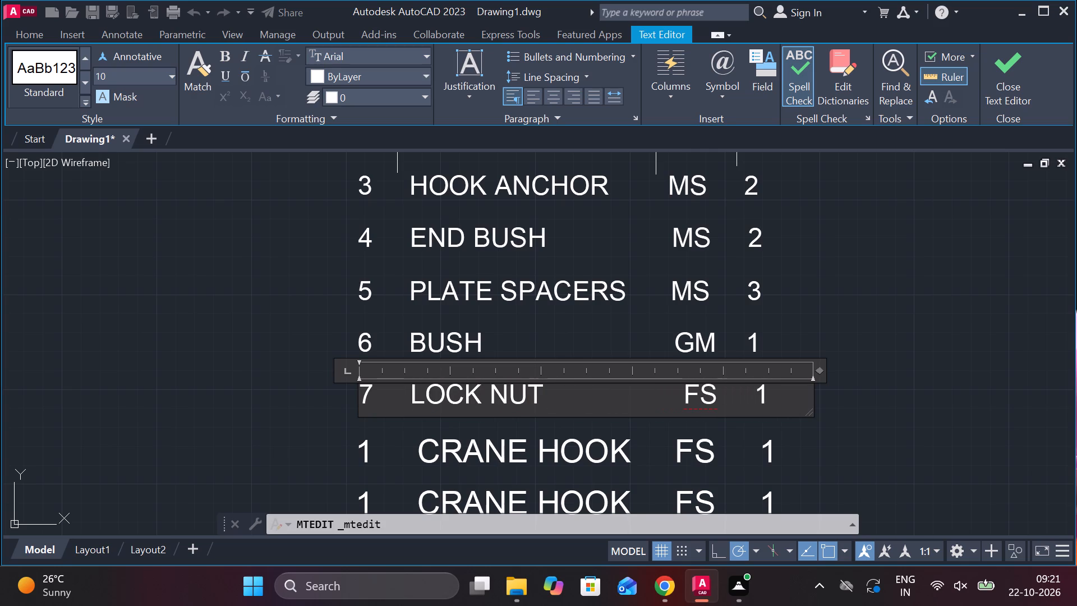
Change the material code in row 7 to MS and remove the excess spaces before it to align the columns.
{"action": "key", "text": "Right"}
{"action": "key", "text": "Right"}
{"action": "key", "text": "Right"}
{"action": "key", "text": "Right"}
{"action": "key", "text": "Right"}
{"action": "key", "text": "Right"}
{"action": "key", "text": "BackSpace"}
{"action": "key", "text": "m"}
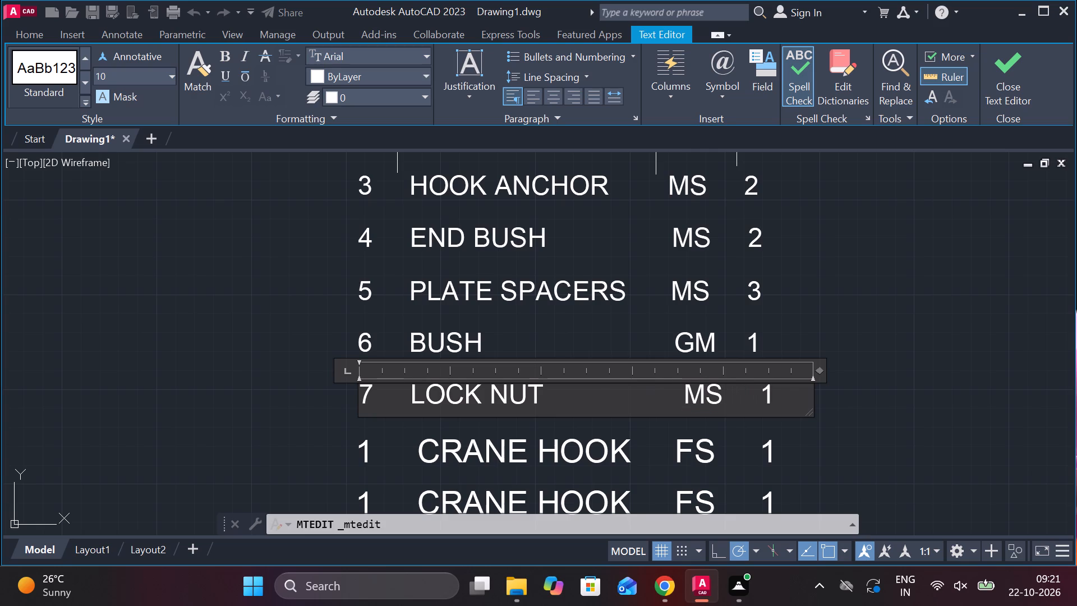
{"action": "key", "text": "Left"}
{"action": "key", "text": "BackSpace"}
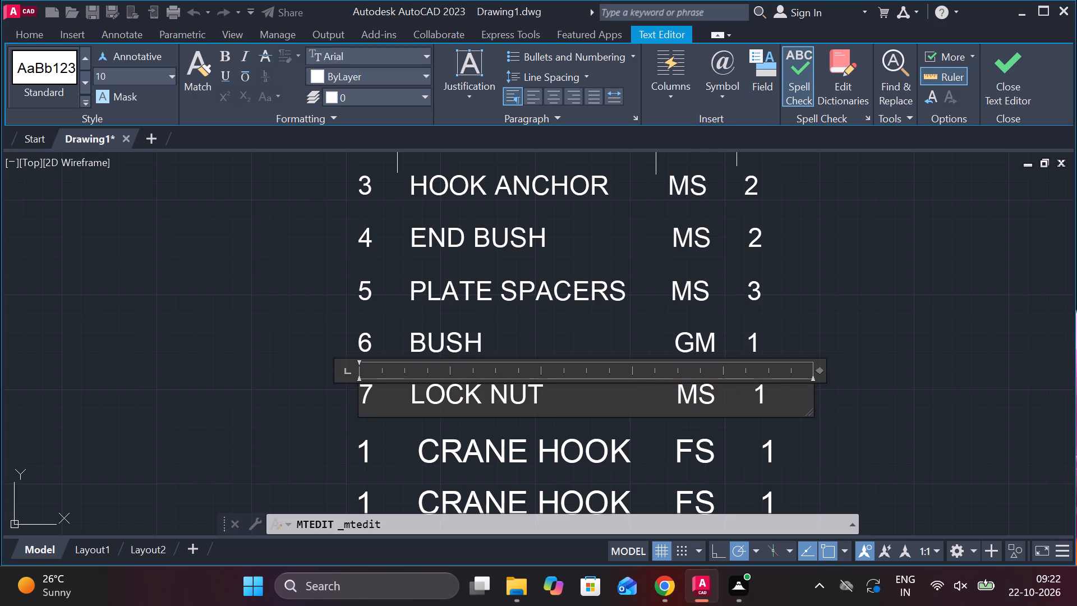
{"action": "key", "text": "BackSpace"}
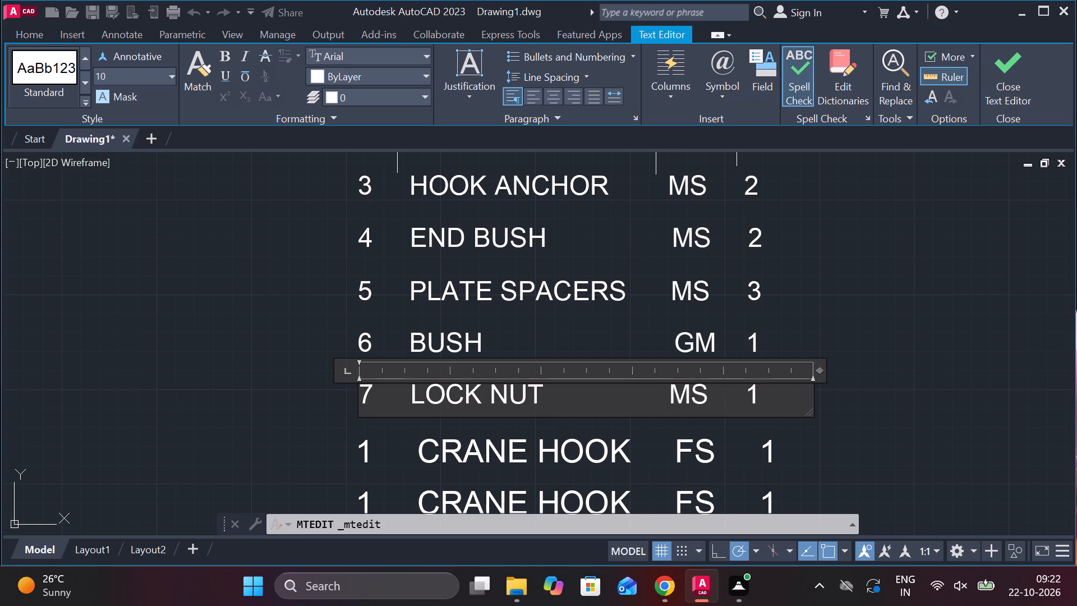
{"action": "key", "text": "Down"}
{"action": "left_click", "coordinate": [499, 453]}
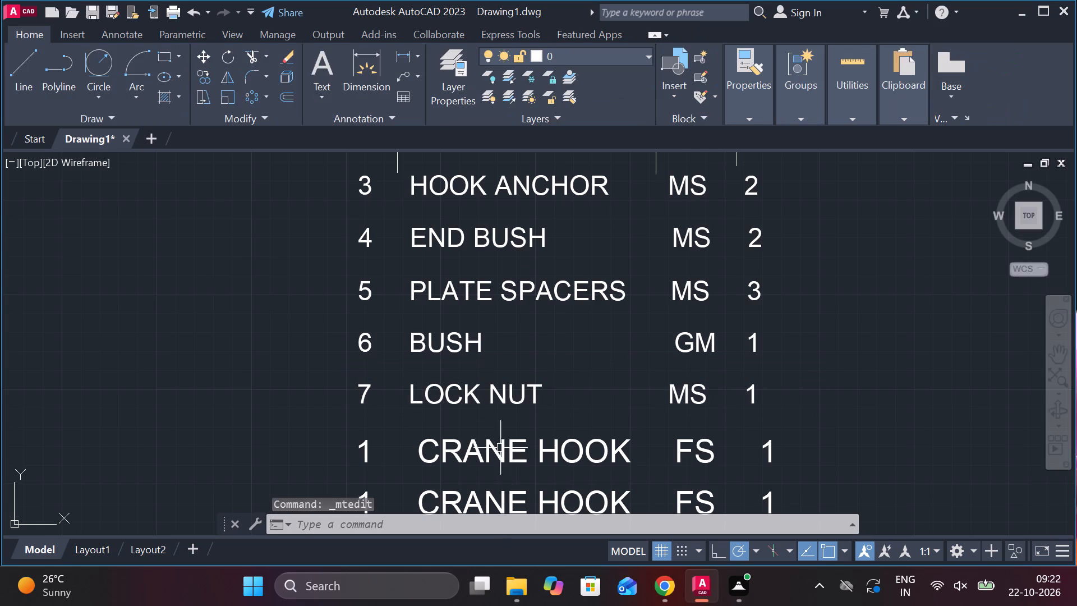
Set the text height of the CRANE HOOK copy directly below row 7 to 10.
{"action": "double_click", "coordinate": [502, 448]}
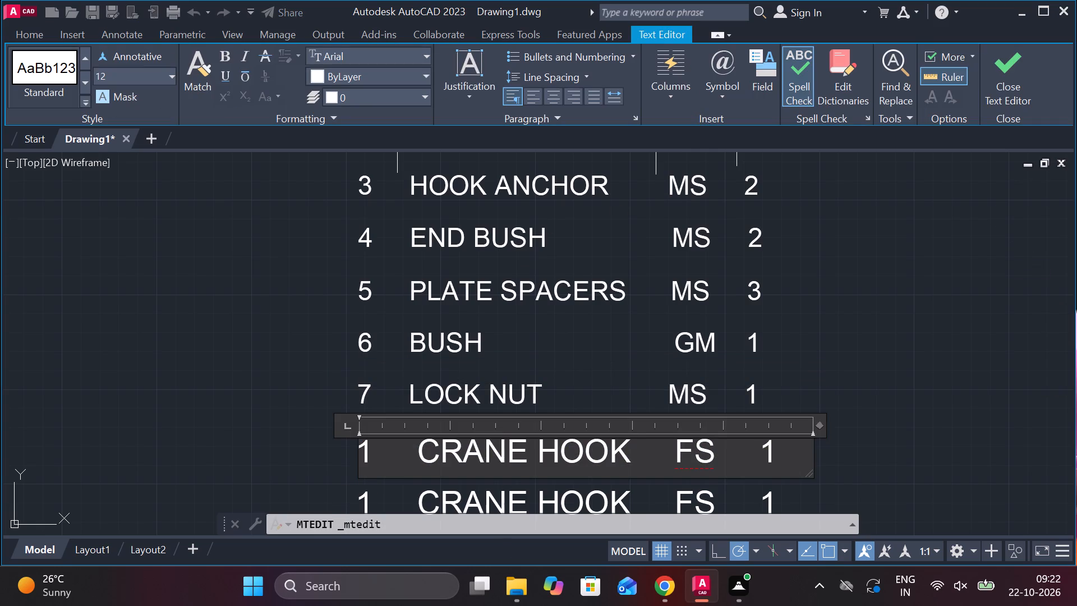
{"action": "left_click", "coordinate": [626, 450]}
{"action": "left_click_drag", "start_coordinate": [774, 457], "coordinate": [338, 465]}
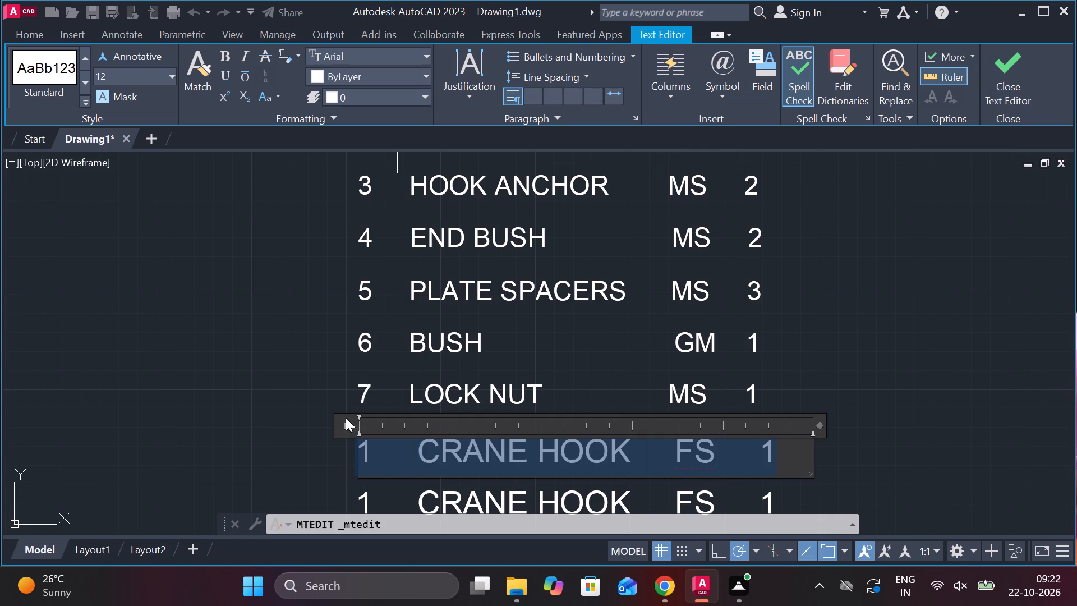
{"action": "left_click", "coordinate": [141, 78]}
{"action": "type", "text": "10"}
{"action": "key", "text": "Return"}
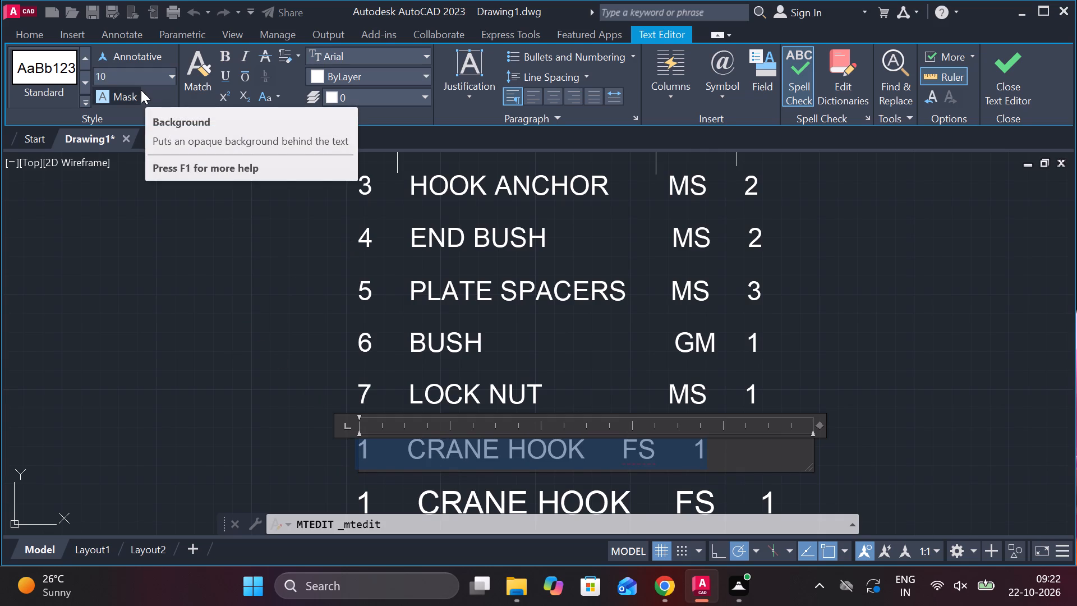
Change the part number of the row below row 7 to 8.
{"action": "left_click", "coordinate": [379, 455]}
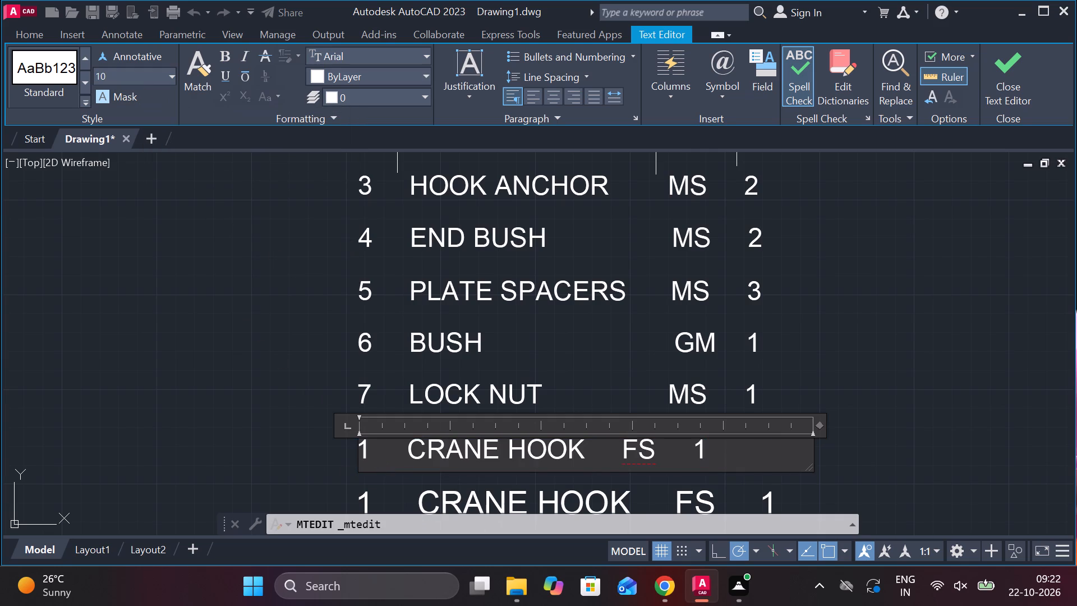
{"action": "left_click", "coordinate": [364, 449]}
{"action": "key", "text": "BackSpace"}
{"action": "key", "text": "8"}
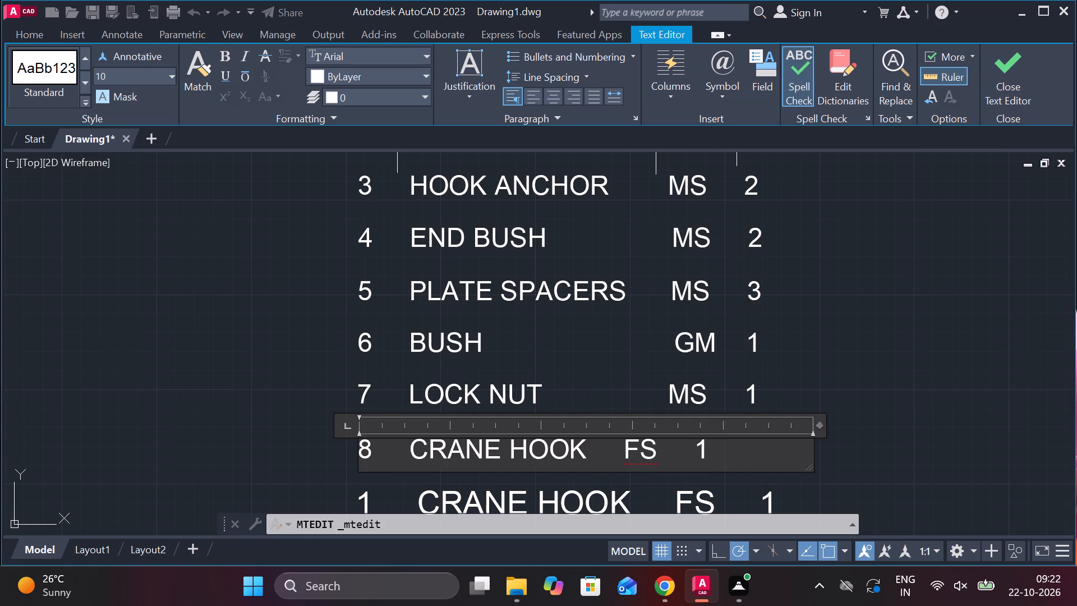
Replace the CRANE HOOK description in row 8 with LOCK NUT.
{"action": "key", "text": "Right"}
{"action": "key", "text": "Right"}
{"action": "key", "text": "Right"}
{"action": "key", "text": "Right"}
{"action": "key", "text": "Right"}
{"action": "key", "text": "Right"}
{"action": "key", "text": "Right"}
{"action": "key", "text": "Right"}
{"action": "key", "text": "Right"}
{"action": "key", "text": "Right"}
{"action": "key", "text": "Right"}
{"action": "key", "text": "Right"}
{"action": "key", "text": "Right"}
{"action": "key", "text": "Right"}
{"action": "key", "text": "Right"}
{"action": "key", "text": "Right"}
{"action": "key", "text": "Right"}
{"action": "key", "text": "Left"}
{"action": "key", "text": "Left"}
{"action": "key", "text": "BackSpace"}
{"action": "key", "text": "BackSpace"}
{"action": "key", "text": "BackSpace"}
{"action": "key", "text": "BackSpace"}
{"action": "key", "text": "BackSpace"}
{"action": "key", "text": "BackSpace"}
{"action": "key", "text": "BackSpace"}
{"action": "key", "text": "BackSpace"}
{"action": "key", "text": "BackSpace"}
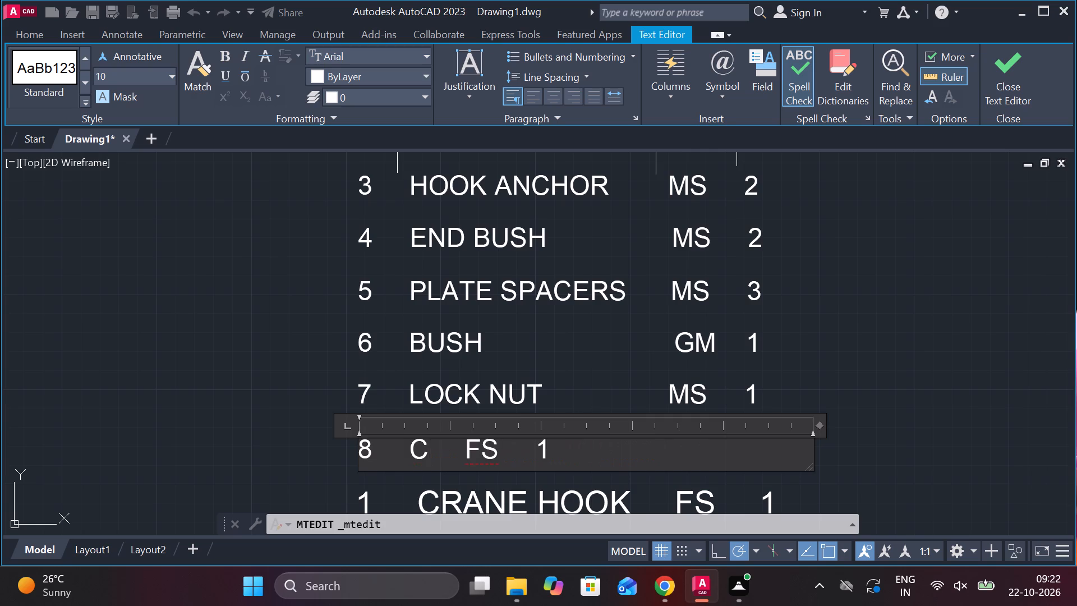
{"action": "key", "text": "BackSpace"}
{"action": "type", "text": "LOCK"}
{"action": "type", "text": "NUT"}
{"action": "key", "text": "space"}
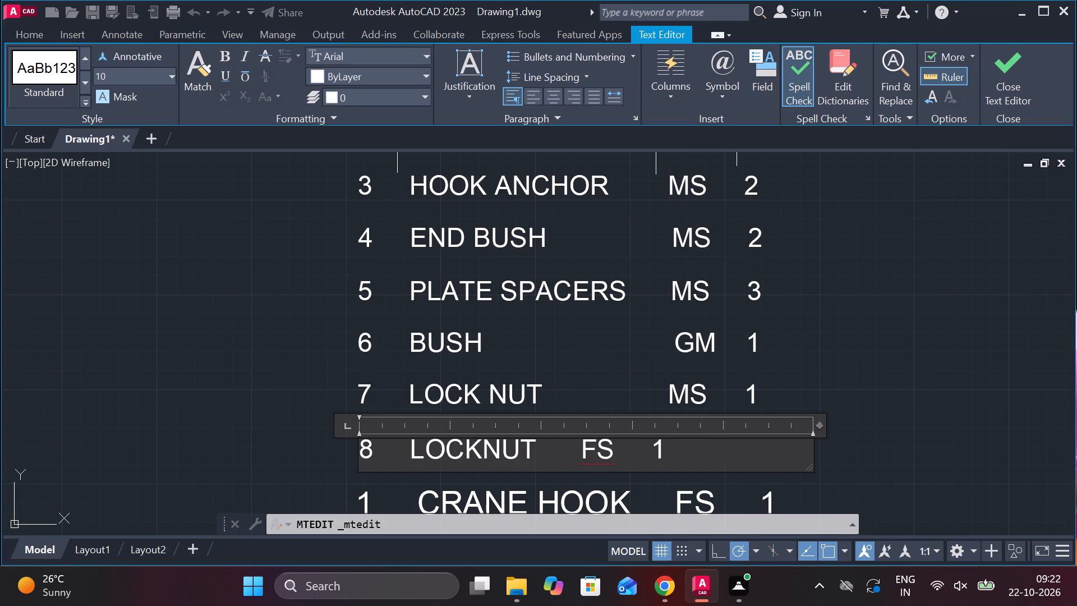
{"action": "key", "text": "Left"}
{"action": "key", "text": "Left"}
{"action": "key", "text": "Left"}
{"action": "key", "text": "Left"}
{"action": "key", "text": "space"}
Add spaces after LOCK NUT in row 8 to bring the material code and quantity under their columns.
{"action": "key", "text": "Right"}
{"action": "key", "text": "Right"}
{"action": "key", "text": "Right"}
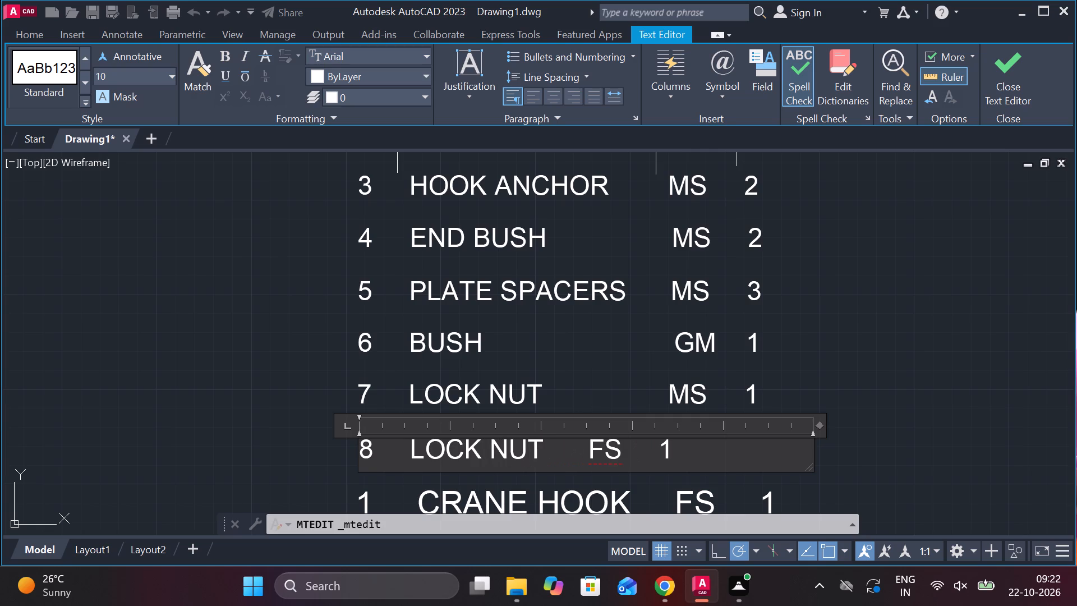
{"action": "key", "text": "space"}
{"action": "key", "text": "space"}
{"action": "key", "text": "space"}
{"action": "key", "text": "space"}
{"action": "key", "text": "space"}
{"action": "key", "text": "space"}
{"action": "key", "text": "space"}
{"action": "key", "text": "space"}
{"action": "key", "text": "space"}
{"action": "key", "text": "space"}
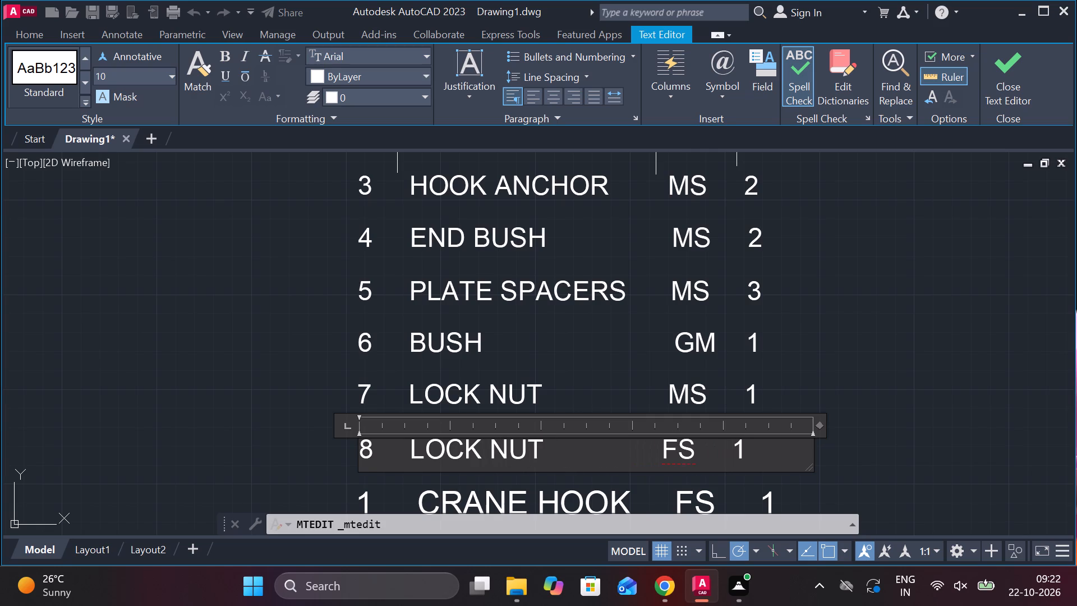
{"action": "key", "text": "space"}
{"action": "key", "text": "space"}
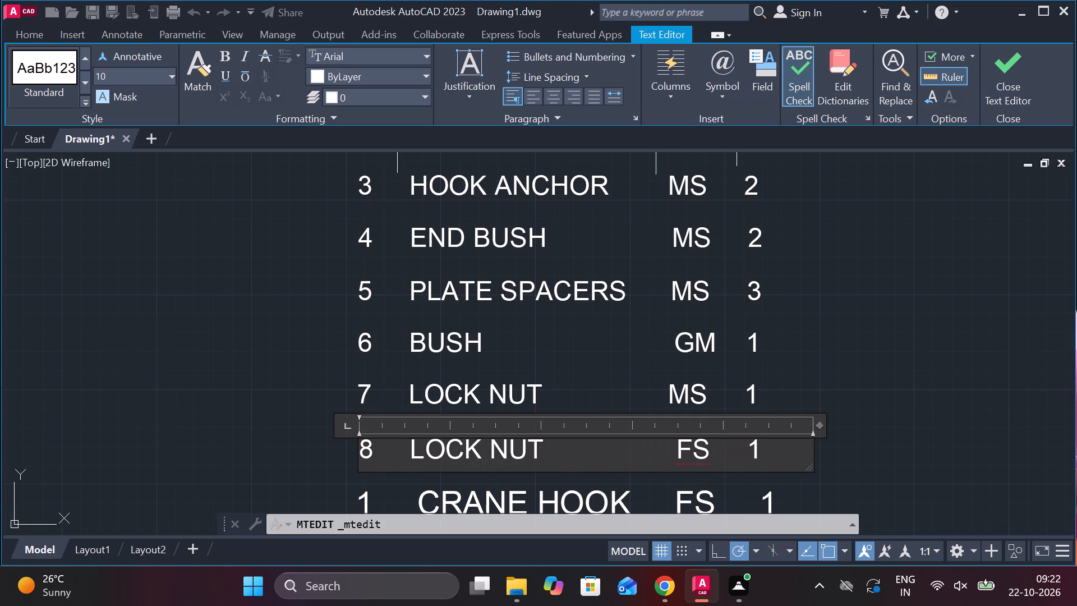
Change the material code in row 8 to MS and remove the excess space before it to align the columns.
{"action": "key", "text": "Right"}
{"action": "key", "text": "Right"}
{"action": "key", "text": "Right"}
{"action": "key", "text": "Right"}
{"action": "key", "text": "Right"}
{"action": "key", "text": "Right"}
{"action": "key", "text": "Right"}
{"action": "key", "text": "BackSpace"}
{"action": "key", "text": "m"}
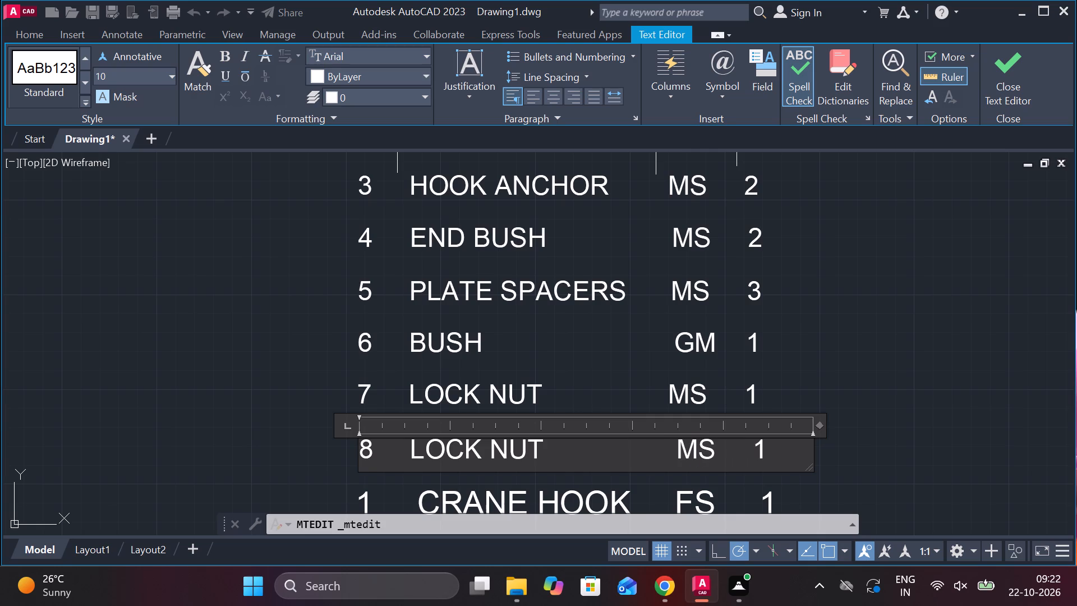
{"action": "left_click", "coordinate": [679, 457]}
{"action": "key", "text": "BackSpace"}
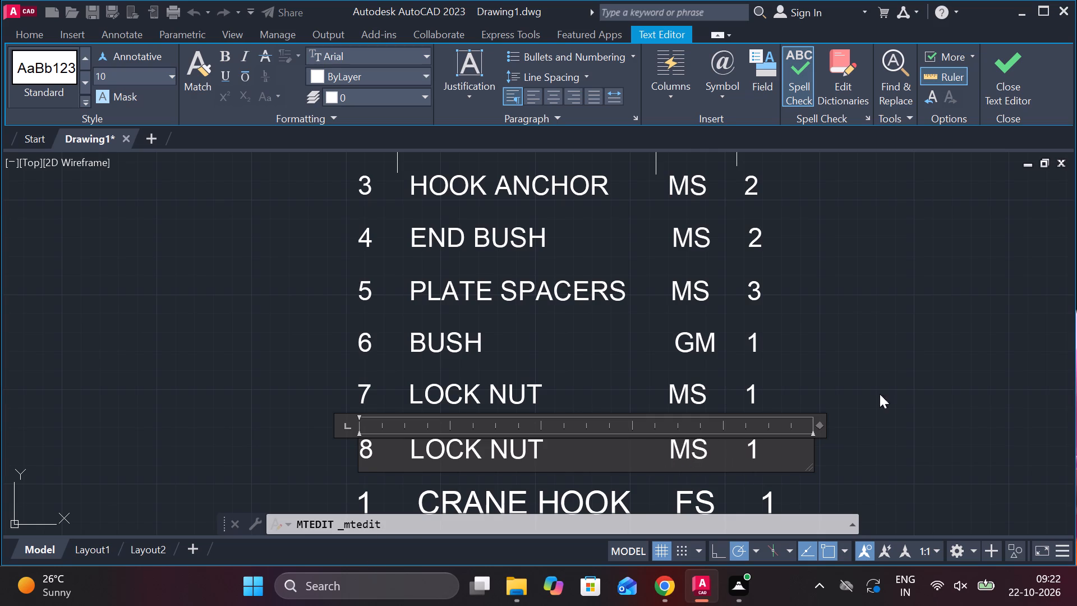
{"action": "middle_click_drag", "start_coordinate": [771, 399], "coordinate": [740, 311]}
{"action": "left_click", "coordinate": [542, 406]}
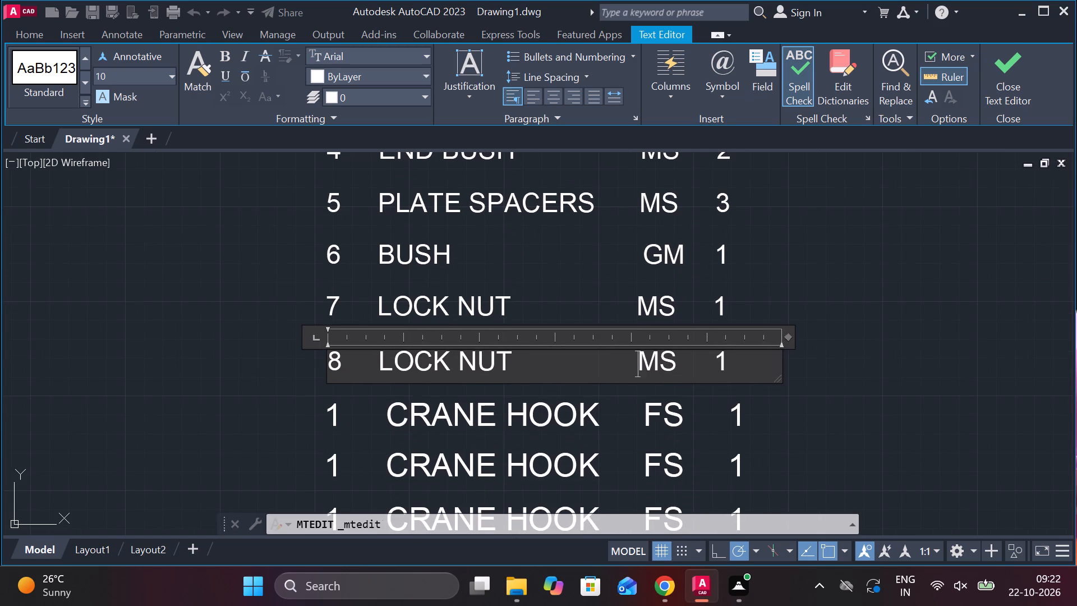
Set the text height of the CRANE HOOK copy directly below row 8 to 10.
{"action": "double_click", "coordinate": [568, 429]}
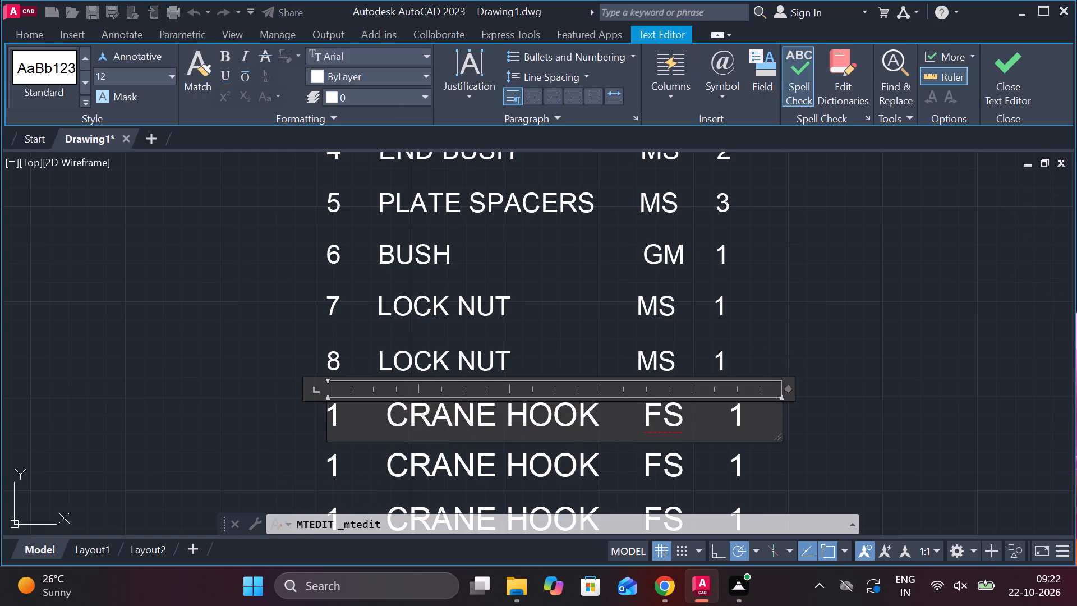
{"action": "left_click_drag", "start_coordinate": [746, 422], "coordinate": [328, 414]}
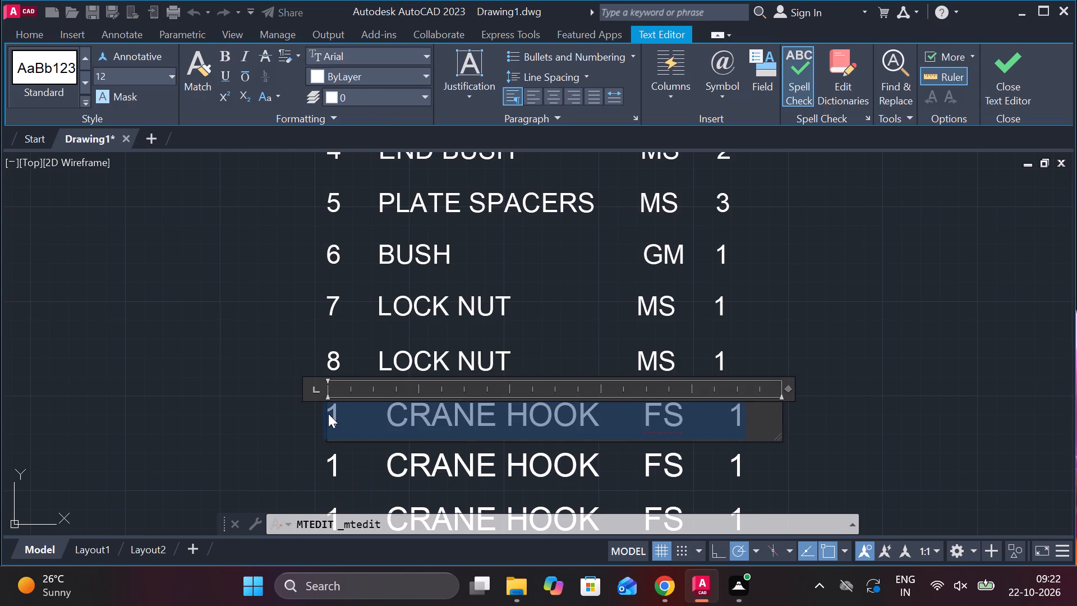
{"action": "left_click", "coordinate": [134, 82]}
{"action": "type", "text": "10"}
{"action": "key", "text": "Return"}
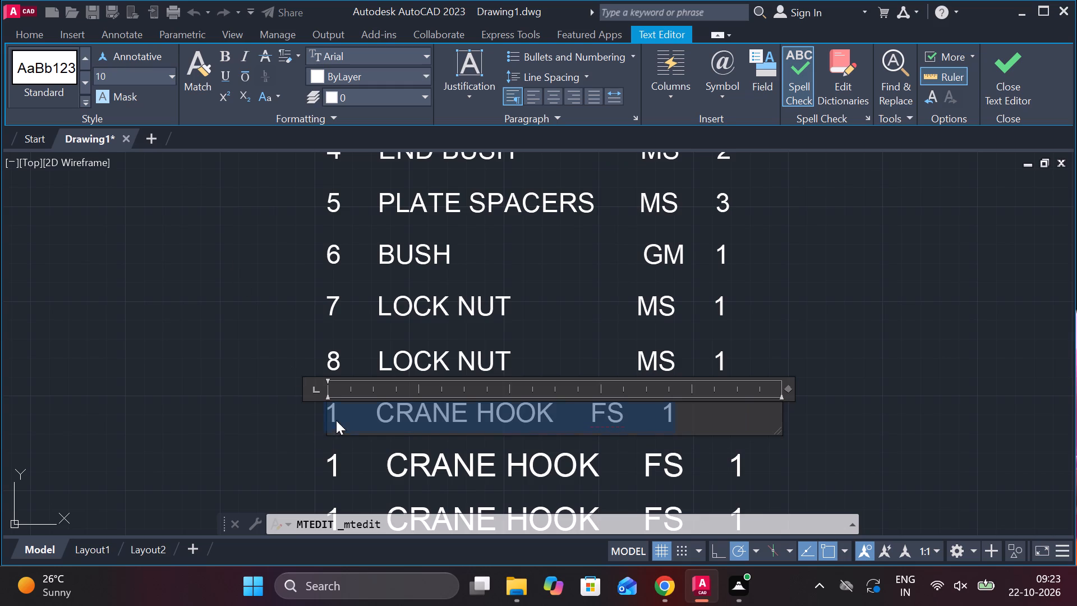
Change the part number of the row below row 8 to 9.
{"action": "left_click", "coordinate": [336, 420]}
{"action": "key", "text": "BackSpace"}
{"action": "key", "text": "9"}
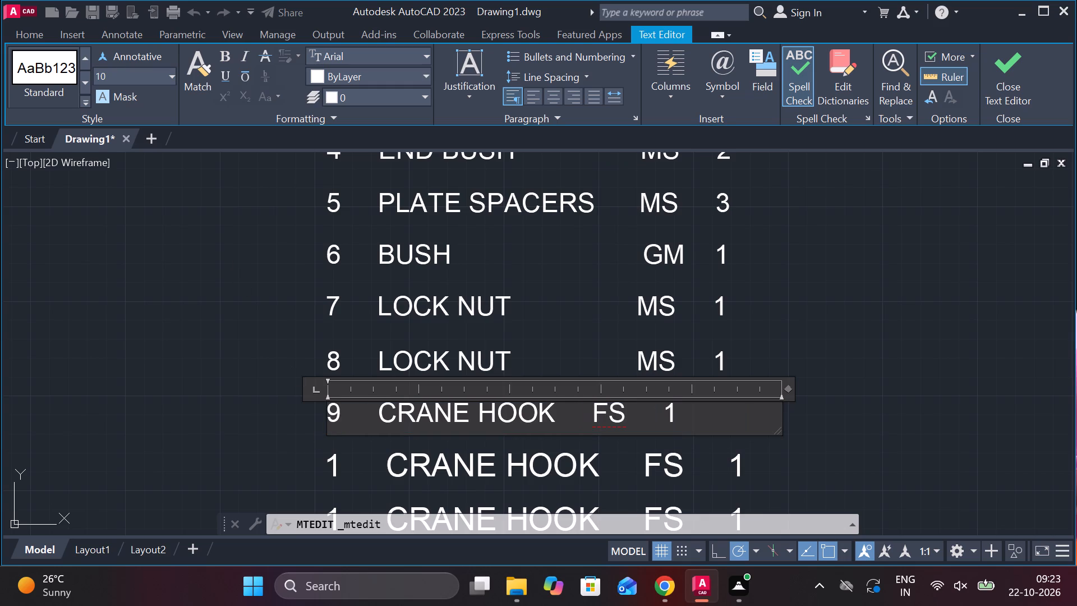
Replace the CRANE HOOK description in row 9 with LOCK NUT.
{"action": "key", "text": "Right"}
{"action": "key", "text": "Right"}
{"action": "key", "text": "Right"}
{"action": "key", "text": "Right"}
{"action": "key", "text": "Right"}
{"action": "key", "text": "Right"}
{"action": "key", "text": "Right"}
{"action": "key", "text": "Right"}
{"action": "key", "text": "Right"}
{"action": "key", "text": "Right"}
{"action": "key", "text": "Right"}
{"action": "key", "text": "Right"}
{"action": "key", "text": "Right"}
{"action": "key", "text": "Right"}
{"action": "key", "text": "Right"}
{"action": "key", "text": "BackSpace"}
{"action": "key", "text": "BackSpace"}
{"action": "key", "text": "BackSpace"}
{"action": "key", "text": "BackSpace"}
{"action": "key", "text": "BackSpace"}
{"action": "key", "text": "BackSpace"}
{"action": "key", "text": "BackSpace"}
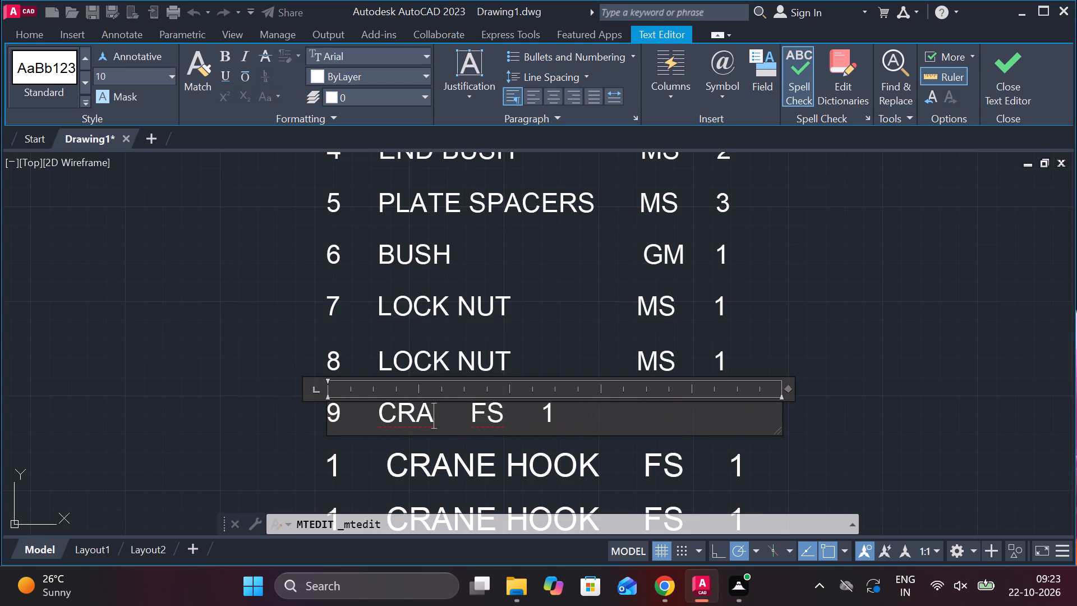
{"action": "key", "text": "BackSpace"}
{"action": "key", "text": "BackSpace"}
{"action": "key", "text": "BackSpace"}
{"action": "type", "text": "LOCK"}
{"action": "key", "text": "space"}
{"action": "type", "text": "NUT"}
Add spaces after LOCK NUT in row 9 to bring the material code and quantity under their columns.
{"action": "key", "text": "space"}
{"action": "key", "text": "space"}
{"action": "key", "text": "space"}
{"action": "key", "text": "space"}
{"action": "key", "text": "space"}
{"action": "key", "text": "space"}
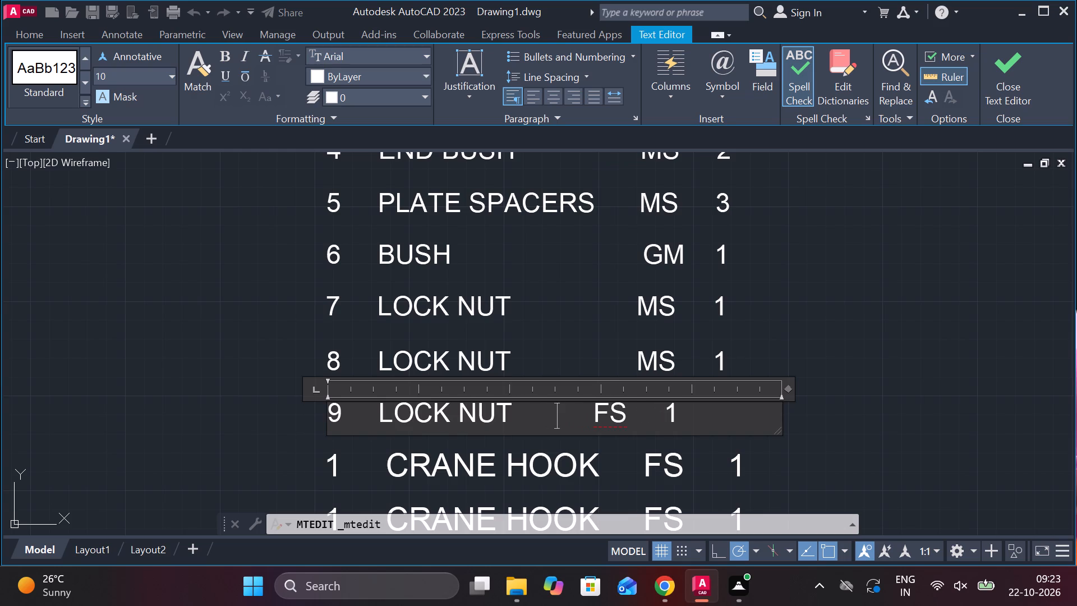
{"action": "key", "text": "space"}
{"action": "key", "text": "space"}
{"action": "key", "text": "space"}
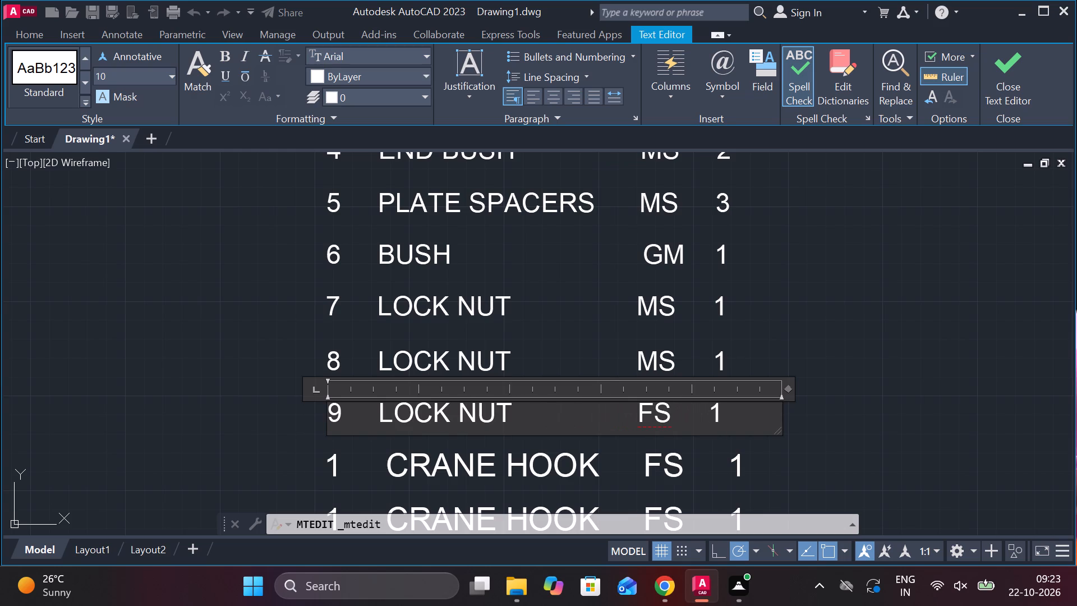
Change the material code in row 9 to MS, adjust the spacing before it to fit the column, and finish the row.
{"action": "key", "text": "space"}
{"action": "key", "text": "Right"}
{"action": "key", "text": "Right"}
{"action": "key", "text": "Right"}
{"action": "key", "text": "Right"}
{"action": "key", "text": "Right"}
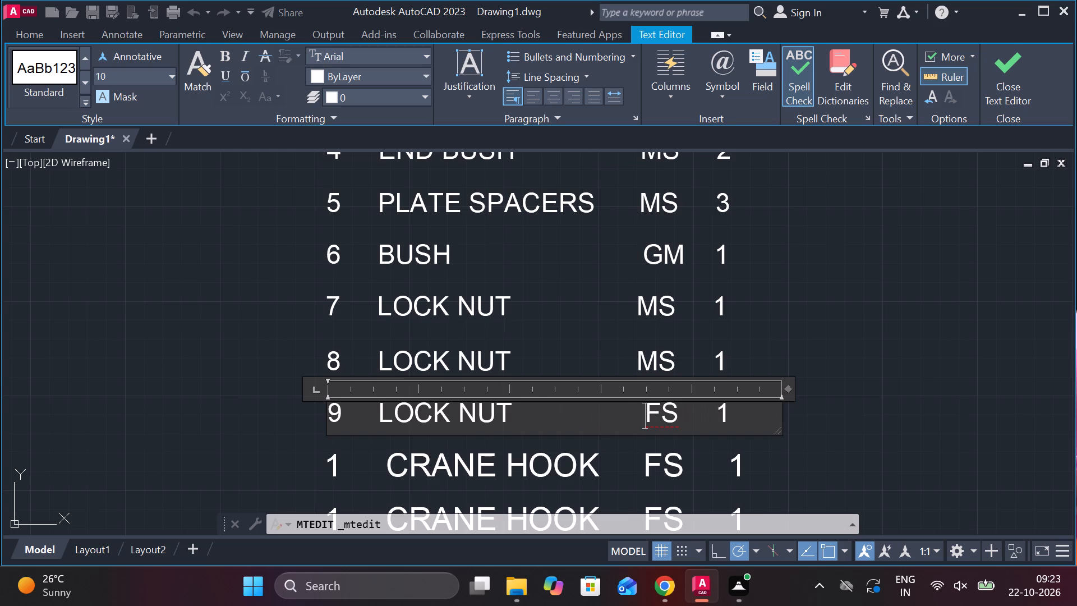
{"action": "key", "text": "Right"}
{"action": "key", "text": "BackSpace"}
{"action": "key", "text": "m"}
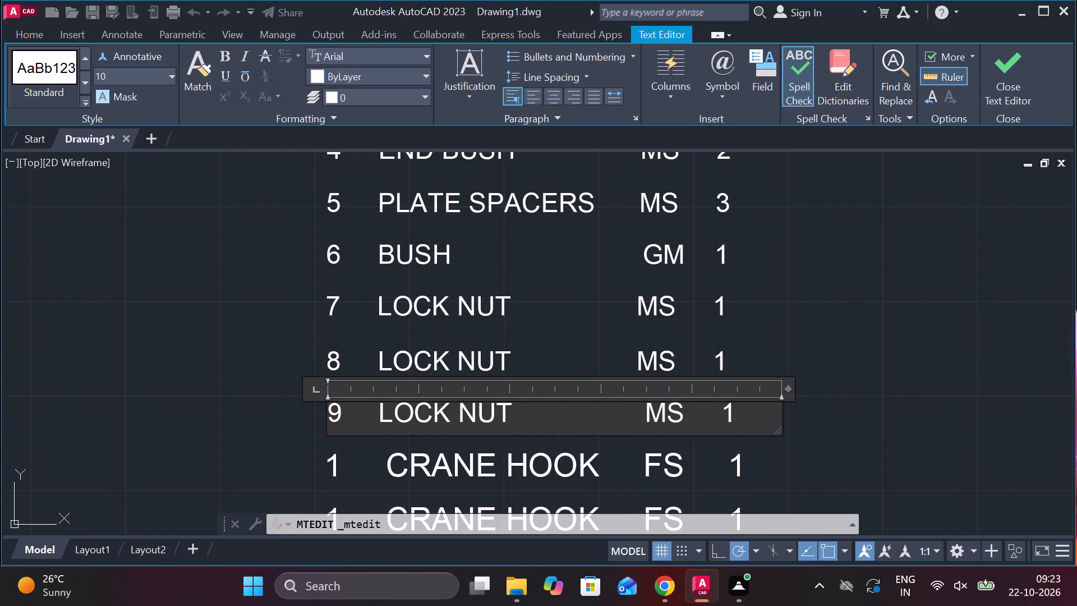
{"action": "key", "text": "Left"}
{"action": "key", "text": "BackSpace"}
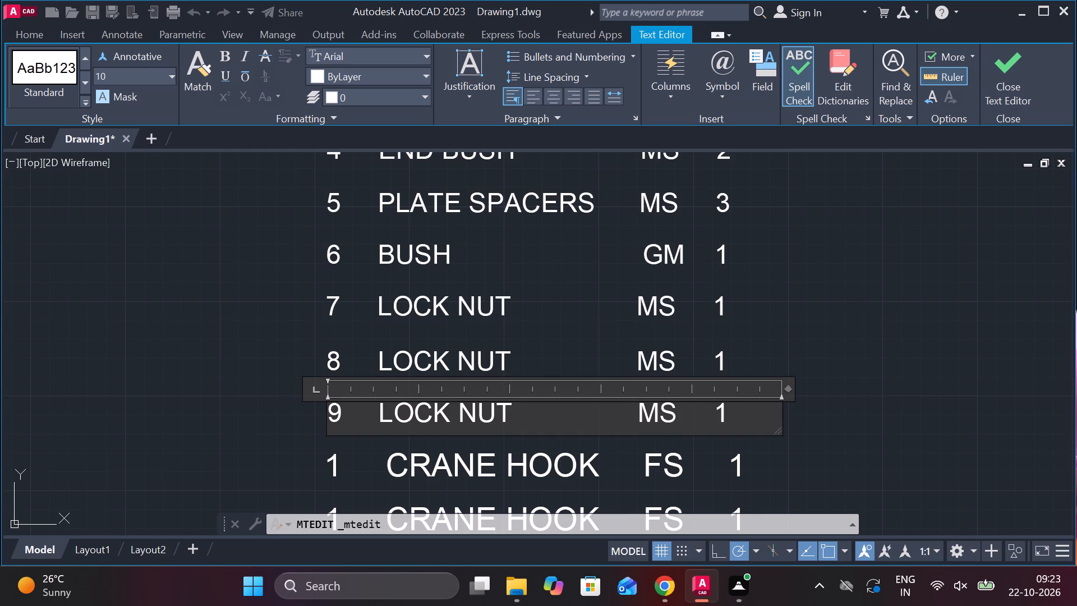
{"action": "key", "text": "Down"}
{"action": "left_click", "coordinate": [449, 469]}
Set the text height of the CRANE HOOK copy directly below row 9 to 10.
{"action": "middle_click_drag", "start_coordinate": [449, 469], "coordinate": [429, 409]}
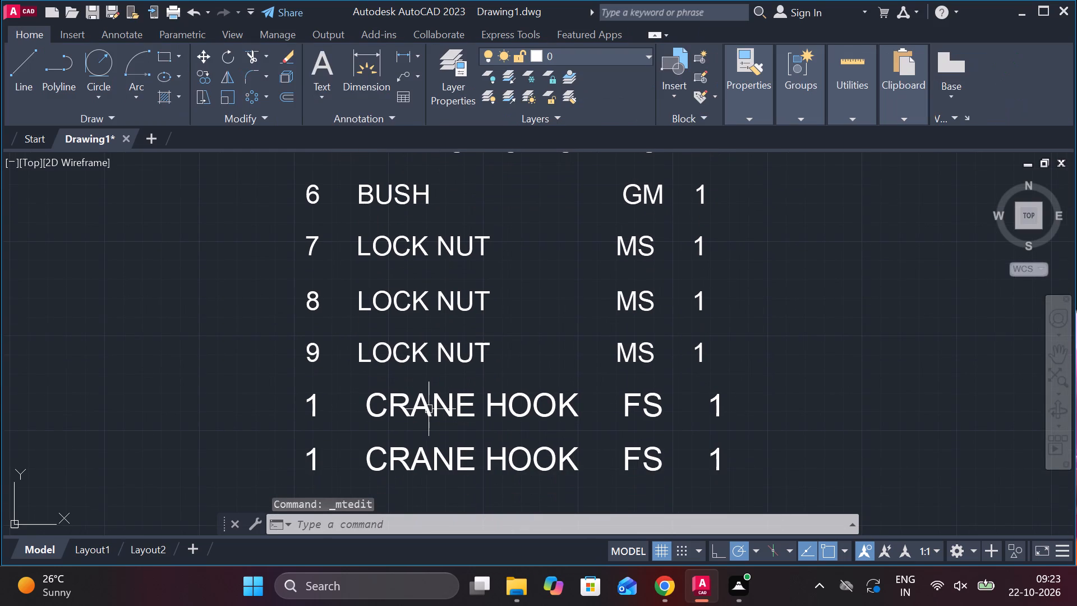
{"action": "double_click", "coordinate": [429, 409]}
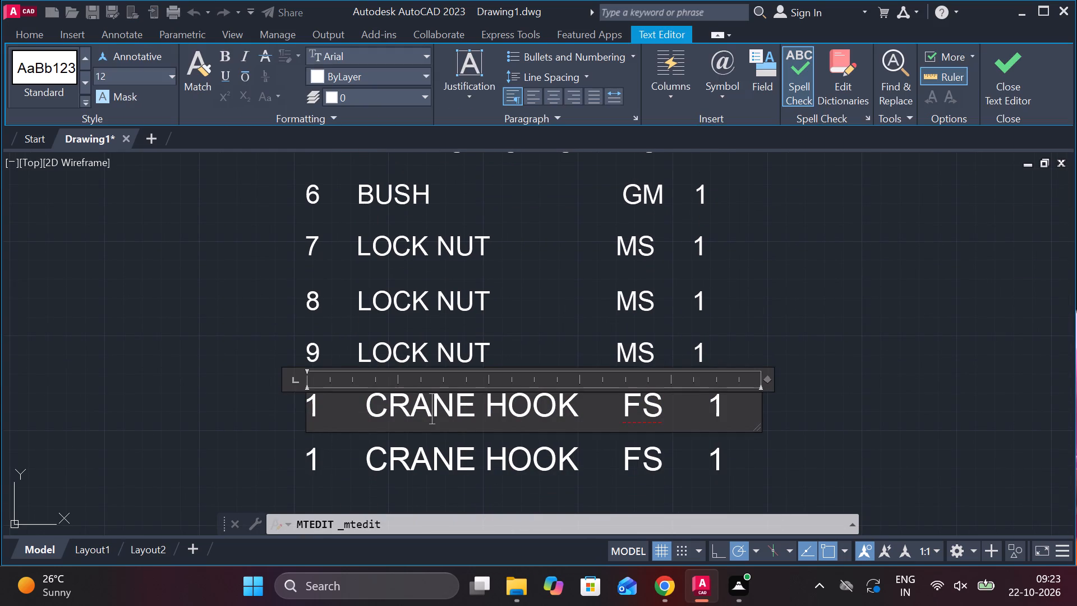
{"action": "left_click_drag", "start_coordinate": [727, 410], "coordinate": [315, 408]}
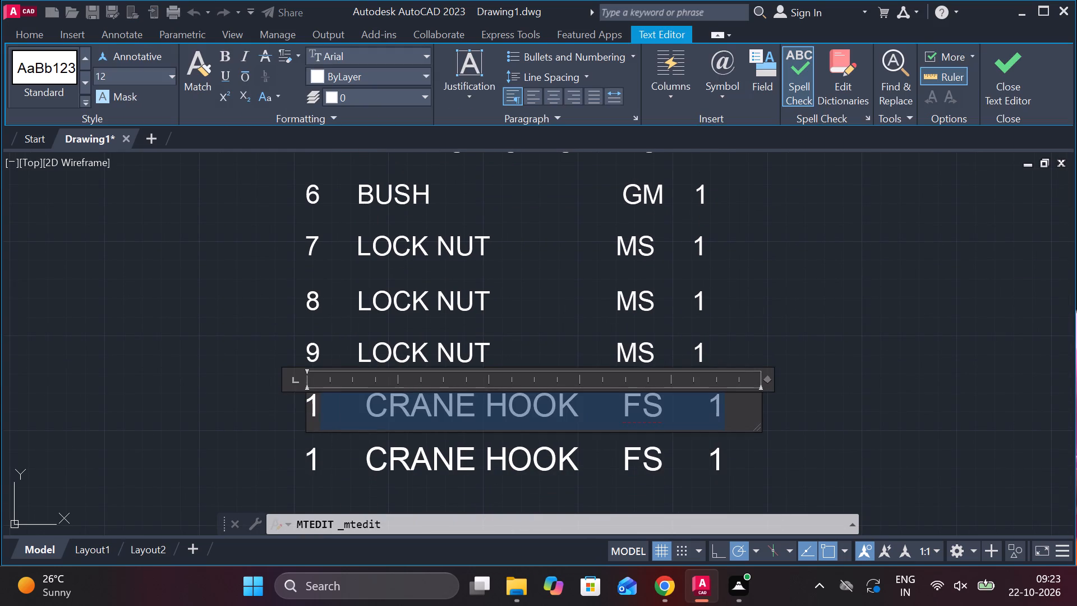
{"action": "left_click", "coordinate": [310, 408]}
{"action": "left_click_drag", "start_coordinate": [738, 409], "coordinate": [298, 421]}
{"action": "left_click_drag", "start_coordinate": [298, 421], "coordinate": [296, 421]}
{"action": "left_click", "coordinate": [133, 74]}
{"action": "type", "text": "10"}
{"action": "key", "text": "Return"}
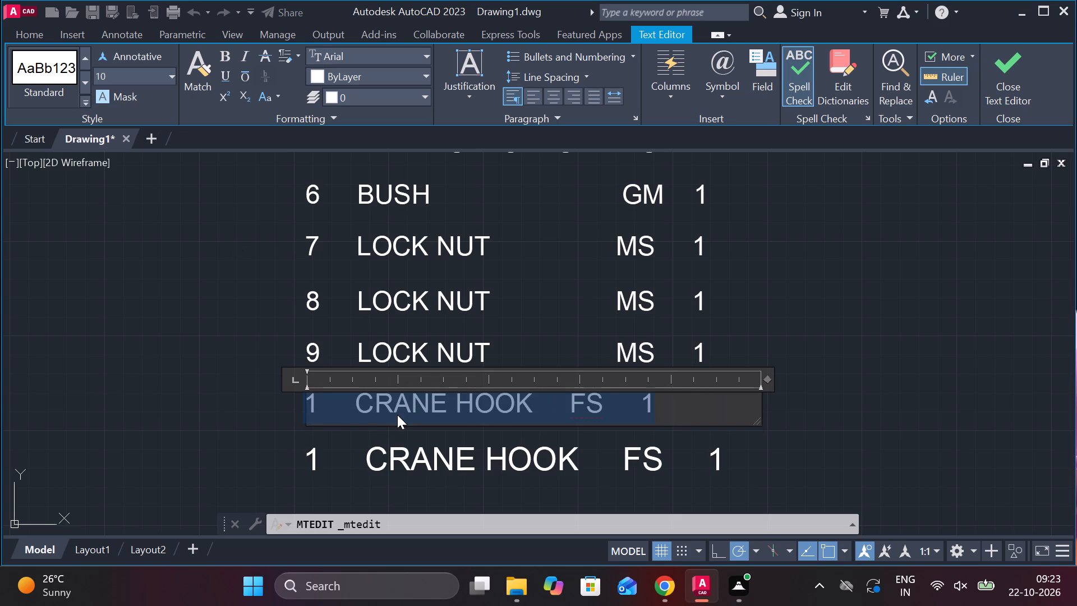
Change the part number of the row below row 9 to 10.
{"action": "left_click", "coordinate": [315, 407]}
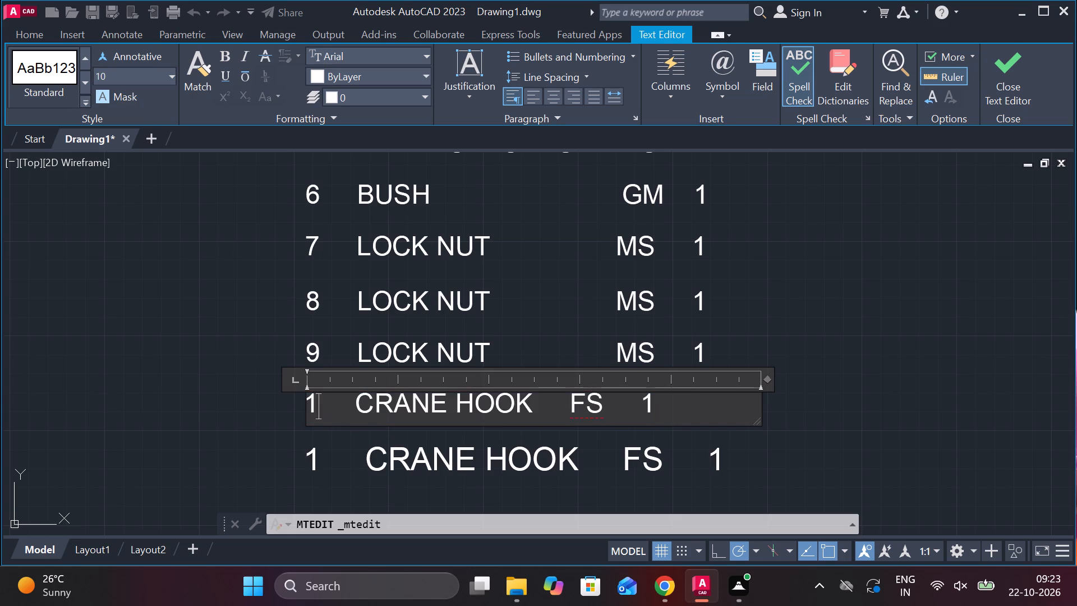
{"action": "key", "text": "0"}
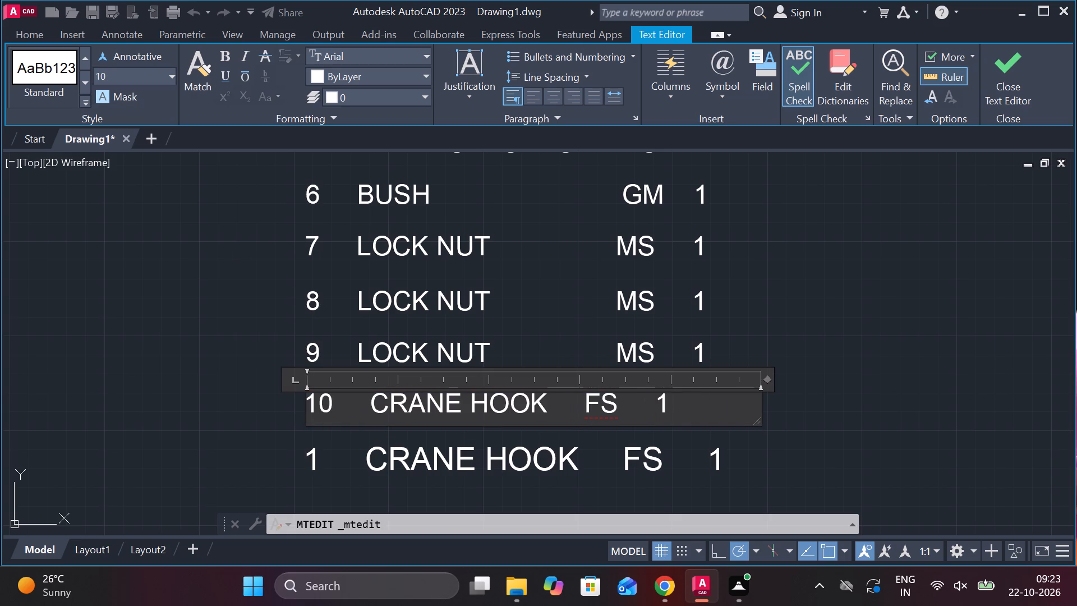
Replace the CRANE HOOK description in row 10 with WASHER.
{"action": "key", "text": "Right"}
{"action": "key", "text": "Right"}
{"action": "key", "text": "Right"}
{"action": "key", "text": "Right"}
{"action": "key", "text": "Right"}
{"action": "key", "text": "Right"}
{"action": "key", "text": "Right"}
{"action": "key", "text": "Right"}
{"action": "key", "text": "Right"}
{"action": "key", "text": "Right"}
{"action": "key", "text": "Right"}
{"action": "key", "text": "Right"}
{"action": "key", "text": "Right"}
{"action": "key", "text": "Right"}
{"action": "key", "text": "Right"}
{"action": "key", "text": "BackSpace"}
{"action": "key", "text": "BackSpace"}
{"action": "key", "text": "BackSpace"}
{"action": "key", "text": "BackSpace"}
{"action": "key", "text": "BackSpace"}
{"action": "key", "text": "BackSpace"}
{"action": "key", "text": "BackSpace"}
{"action": "key", "text": "BackSpace"}
{"action": "key", "text": "BackSpace"}
{"action": "key", "text": "BackSpace"}
{"action": "key", "text": "BackSpace"}
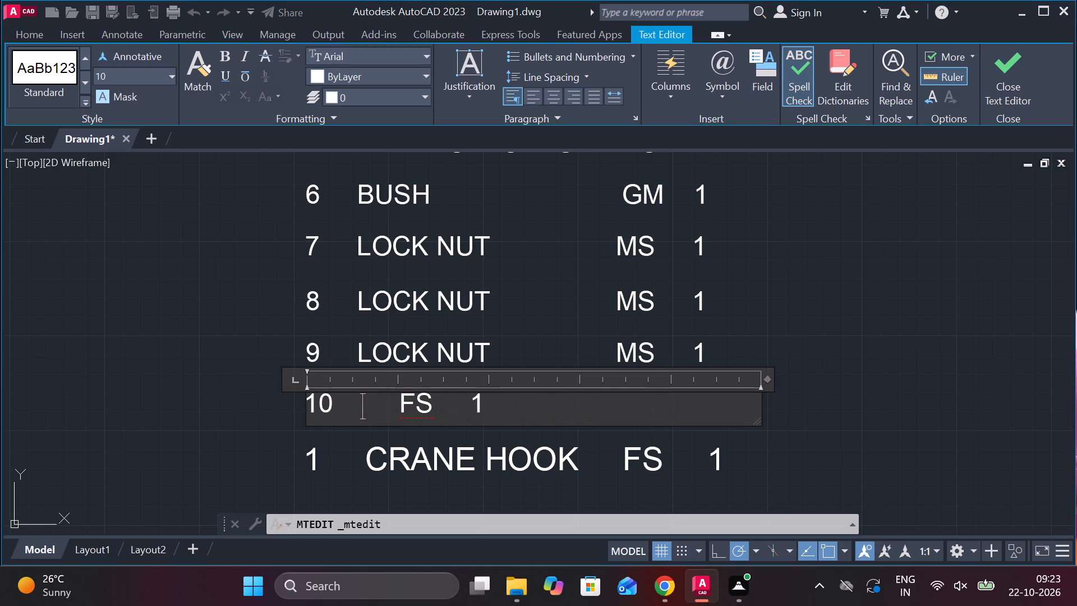
{"action": "type", "text": "WASHER"}
Add spaces after WASHER in row 10 to bring the material code and quantity under their columns.
{"action": "key", "text": "space"}
{"action": "key", "text": "space"}
{"action": "key", "text": "space"}
{"action": "key", "text": "space"}
{"action": "key", "text": "space"}
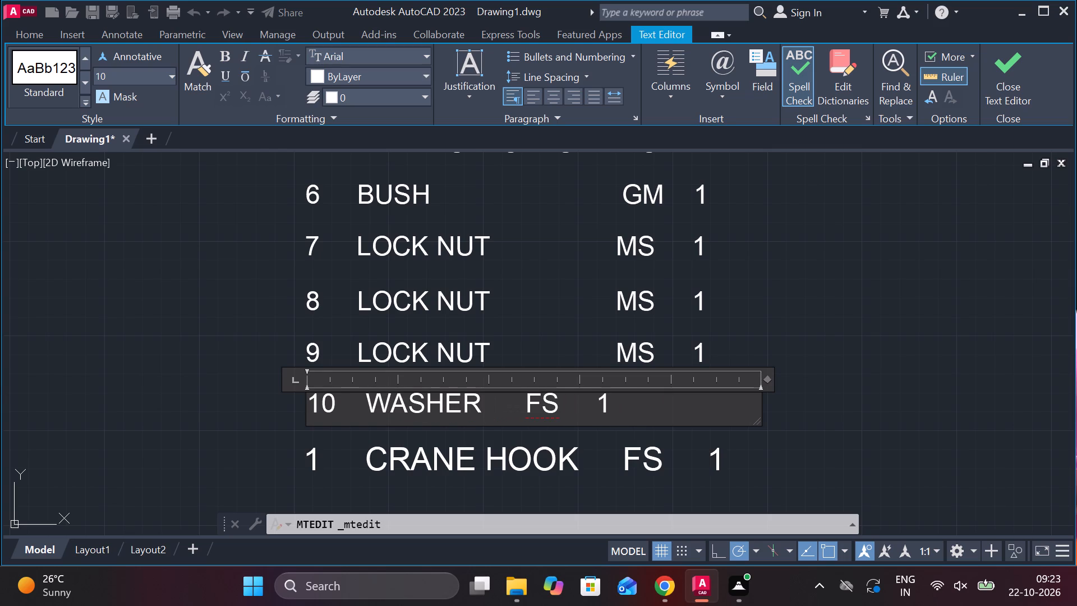
{"action": "key", "text": "space"}
{"action": "key", "text": "space"}
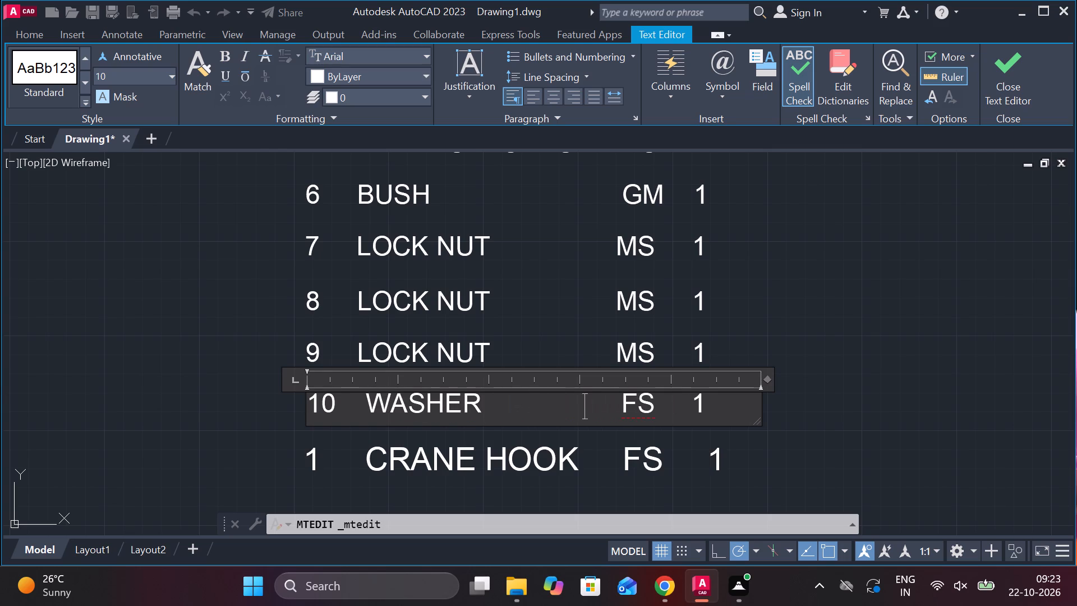
Change the material code in row 10 from FS to MS.
{"action": "key", "text": "Right"}
{"action": "key", "text": "Right"}
{"action": "key", "text": "Right"}
{"action": "key", "text": "Right"}
{"action": "key", "text": "Right"}
{"action": "key", "text": "Right"}
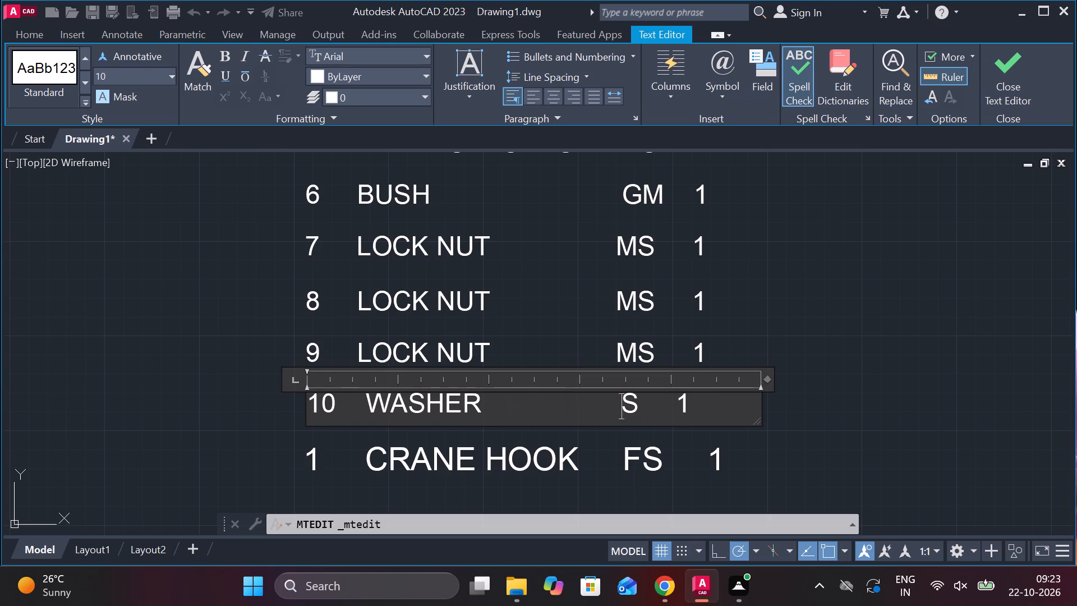
{"action": "key", "text": "BackSpace"}
{"action": "key", "text": "m"}
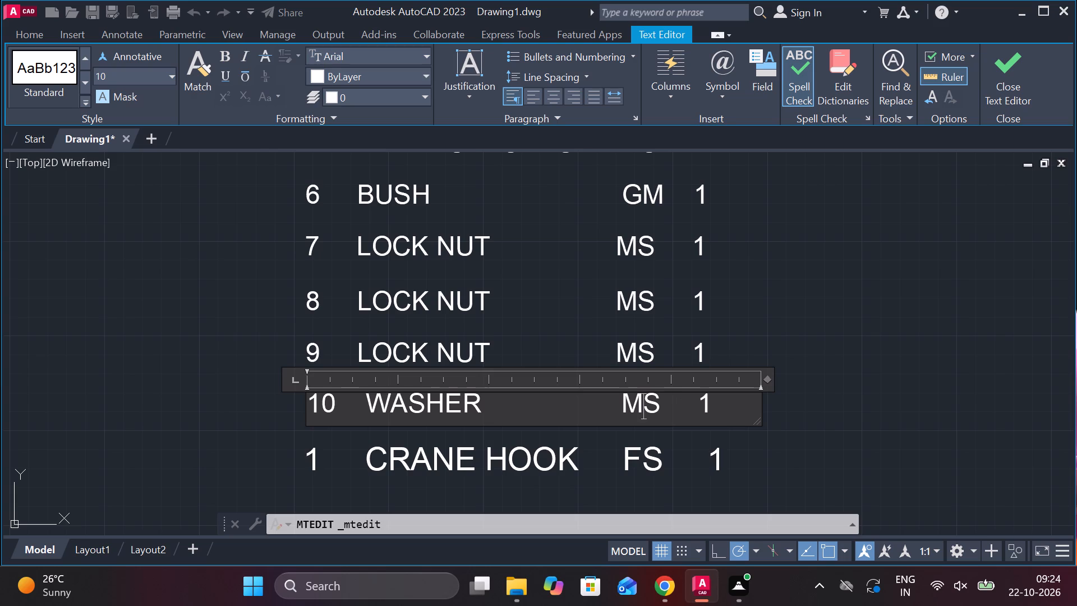
Remove one space before the quantity in row 10 to line it up with its column, and finish the row.
{"action": "key", "text": "Right"}
{"action": "key", "text": "Right"}
{"action": "key", "text": "Right"}
{"action": "key", "text": "Right"}
{"action": "key", "text": "Right"}
{"action": "key", "text": "Right"}
{"action": "key", "text": "BackSpace"}
{"action": "left_click", "coordinate": [487, 469]}
Set the text height of the last CRANE HOOK copy, directly below row 10, to 10.
{"action": "double_click", "coordinate": [504, 456]}
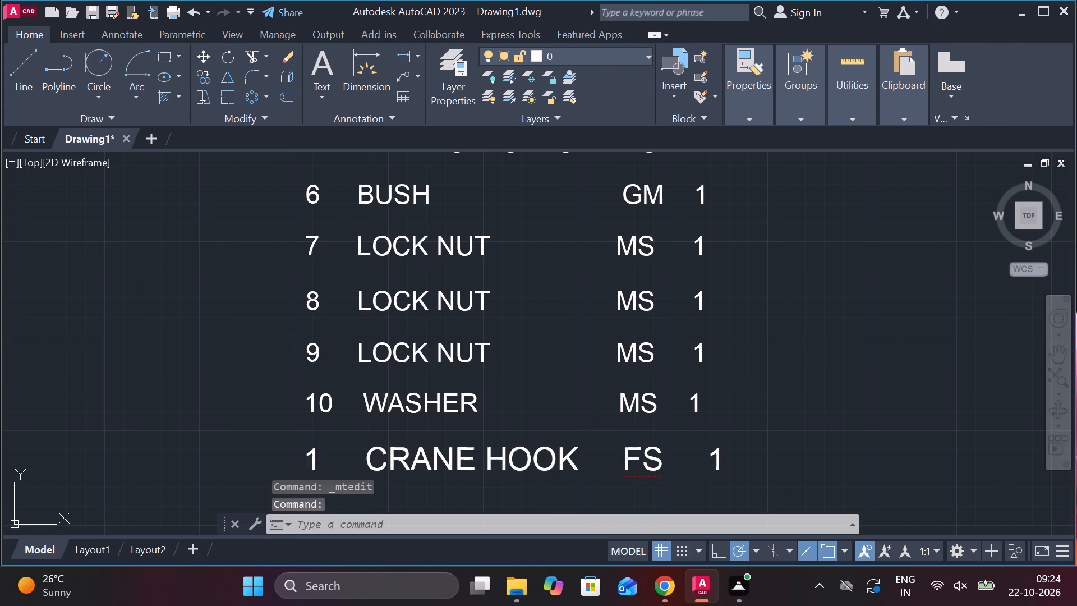
{"action": "left_click_drag", "start_coordinate": [725, 466], "coordinate": [298, 465]}
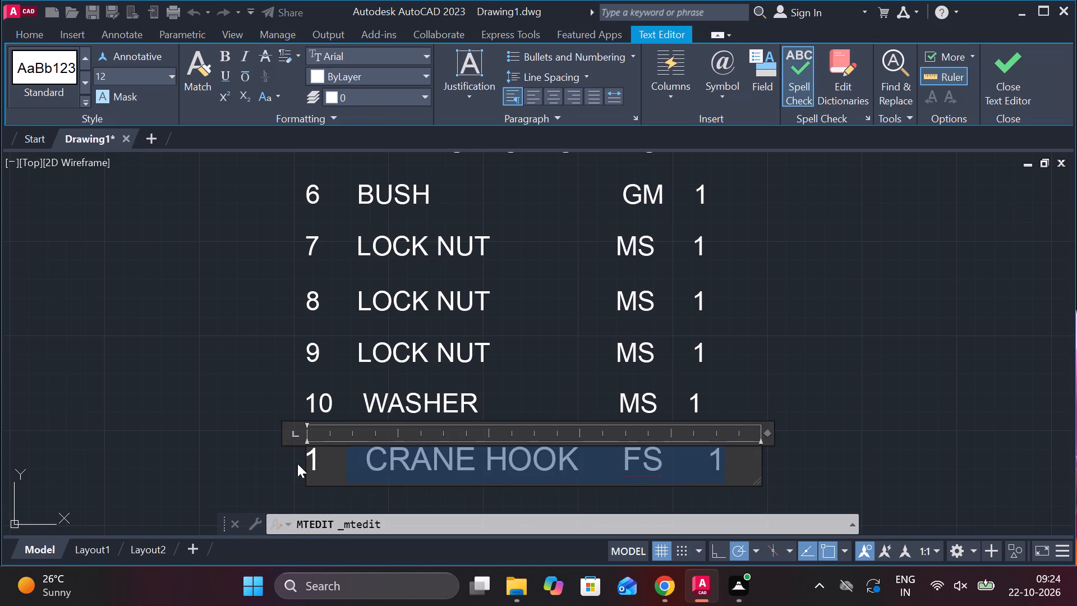
{"action": "left_click", "coordinate": [121, 75]}
{"action": "type", "text": "10"}
{"action": "key", "text": "Return"}
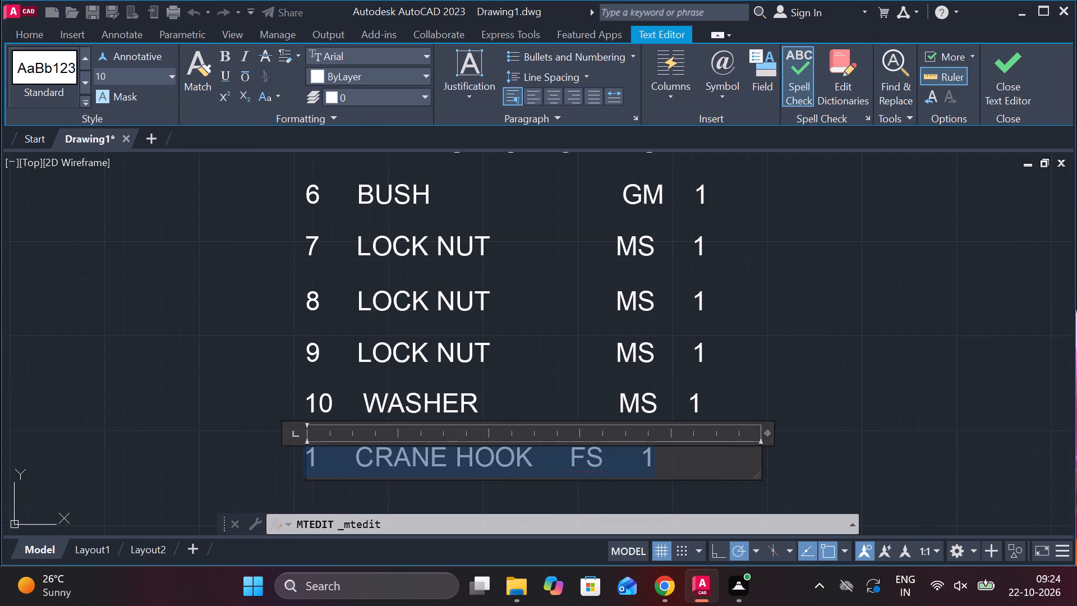
Change the part number of the row below row 10 to 11.
{"action": "left_click", "coordinate": [341, 449]}
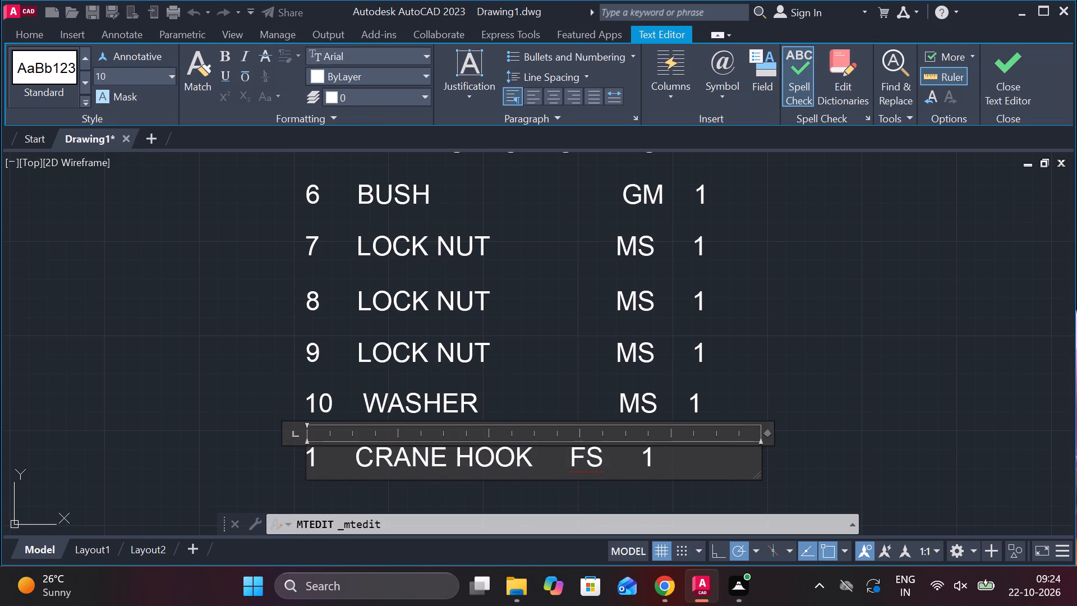
{"action": "left_click", "coordinate": [319, 468]}
{"action": "key", "text": "1"}
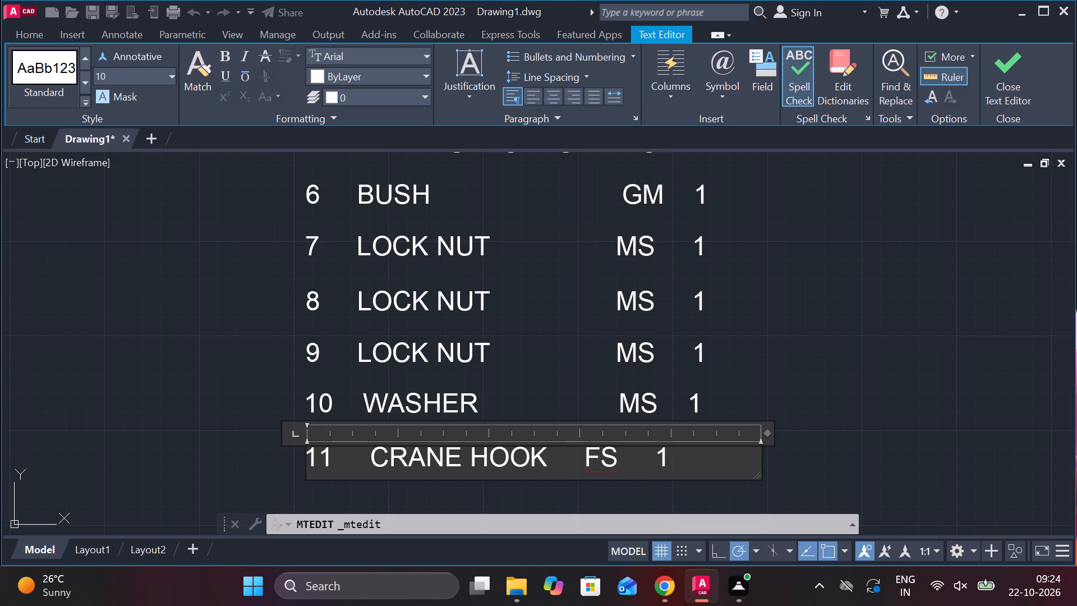
Replace the CRANE HOOK description in row 11 with BOLT WITH NUT, adding two spaces to line up the material code.
{"action": "left_click_drag", "start_coordinate": [554, 460], "coordinate": [379, 469]}
{"action": "key", "text": "n"}
{"action": "key", "text": "BackSpace"}
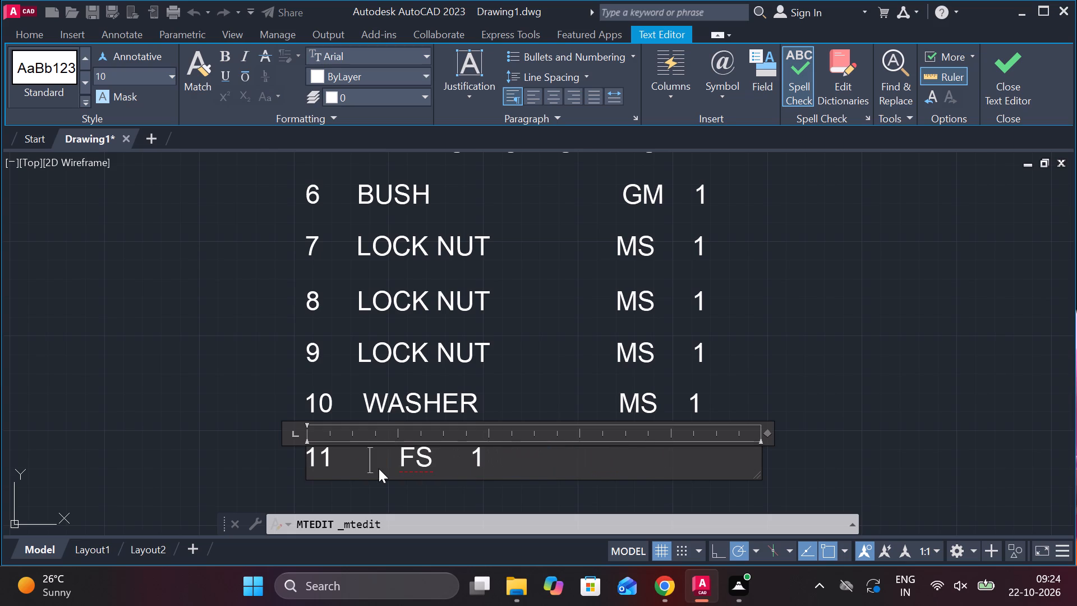
{"action": "type", "text": "BOL"}
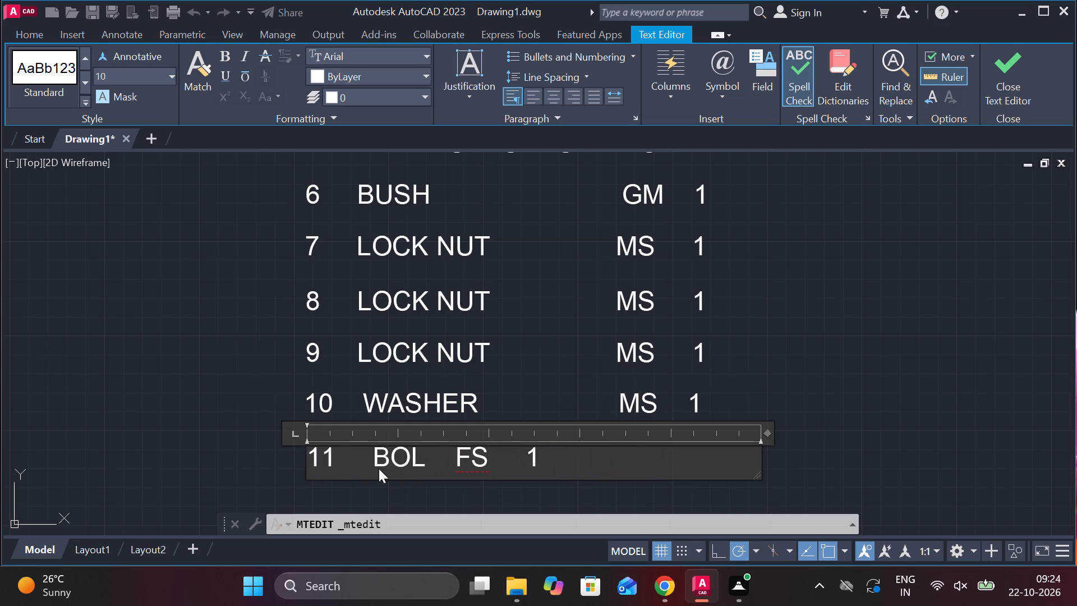
{"action": "key", "text": "t"}
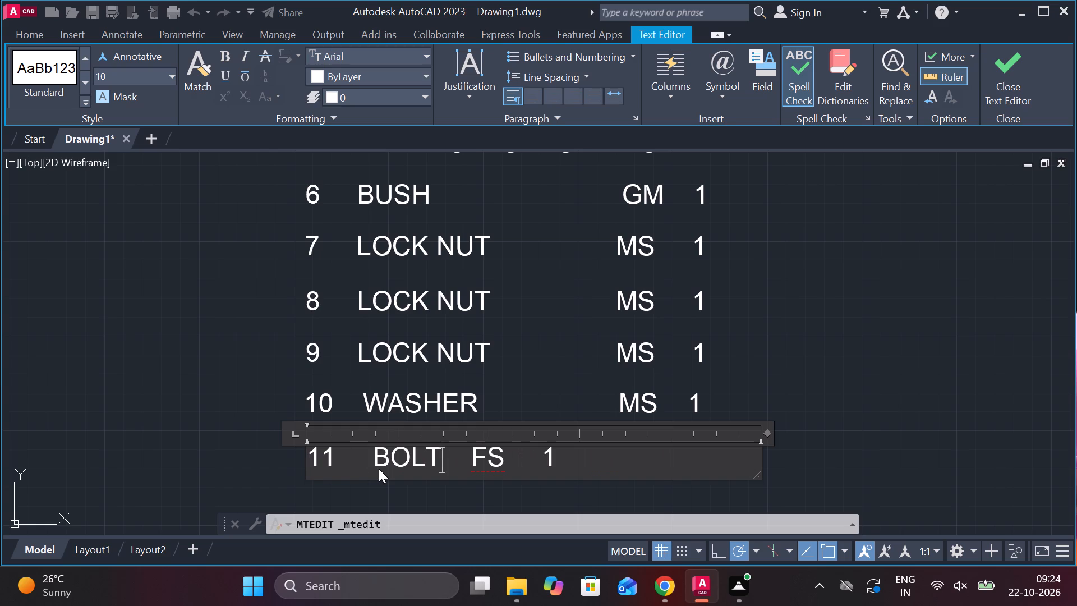
{"action": "key", "text": "space"}
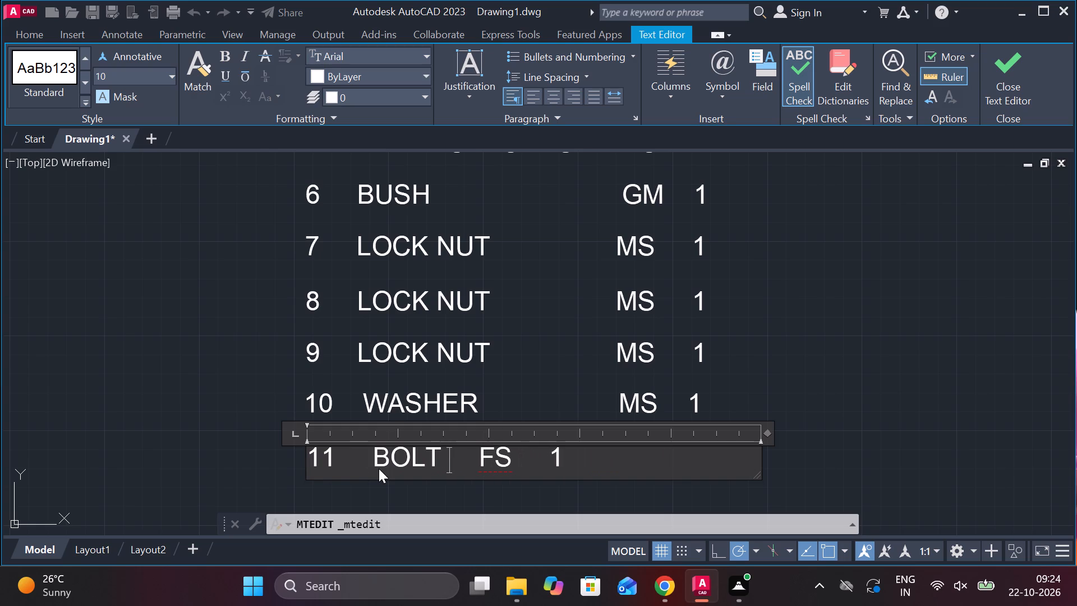
{"action": "type", "text": "WITH"}
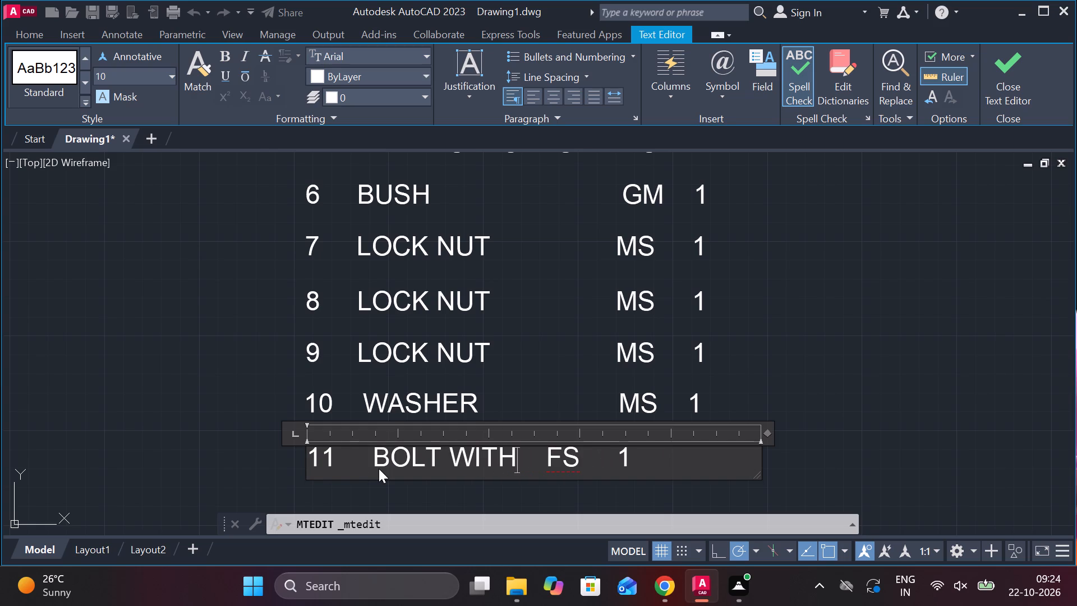
{"action": "key", "text": "space"}
{"action": "type", "text": "NUT"}
{"action": "key", "text": "space"}
{"action": "key", "text": "space"}
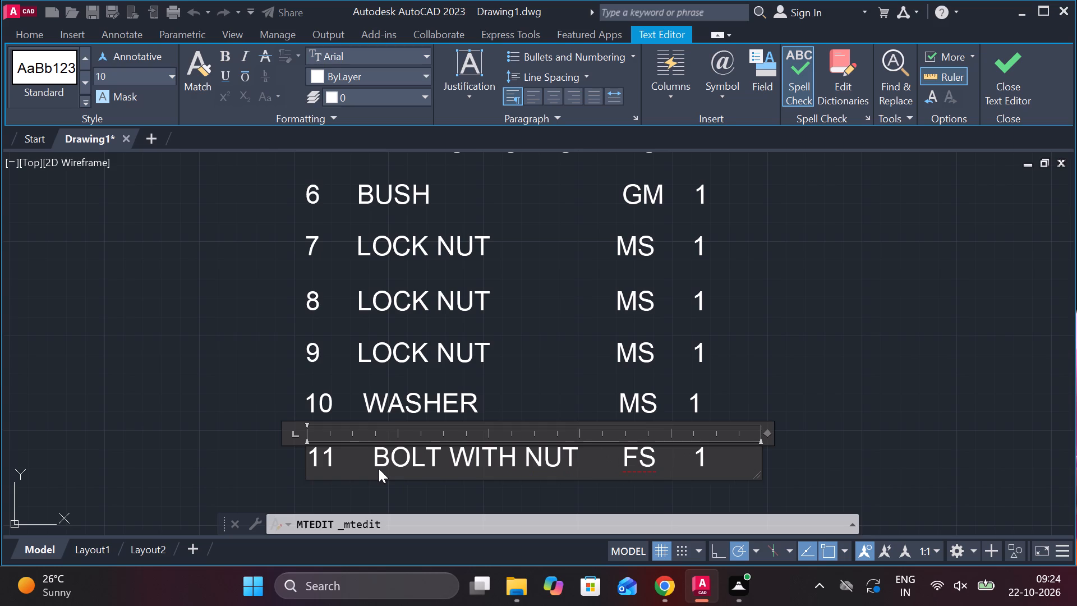
Change the material code in row 11 from FS to MS.
{"action": "key", "text": "Right"}
{"action": "key", "text": "Right"}
{"action": "key", "text": "Right"}
{"action": "key", "text": "Right"}
{"action": "key", "text": "Right"}
{"action": "key", "text": "BackSpace"}
{"action": "key", "text": "m"}
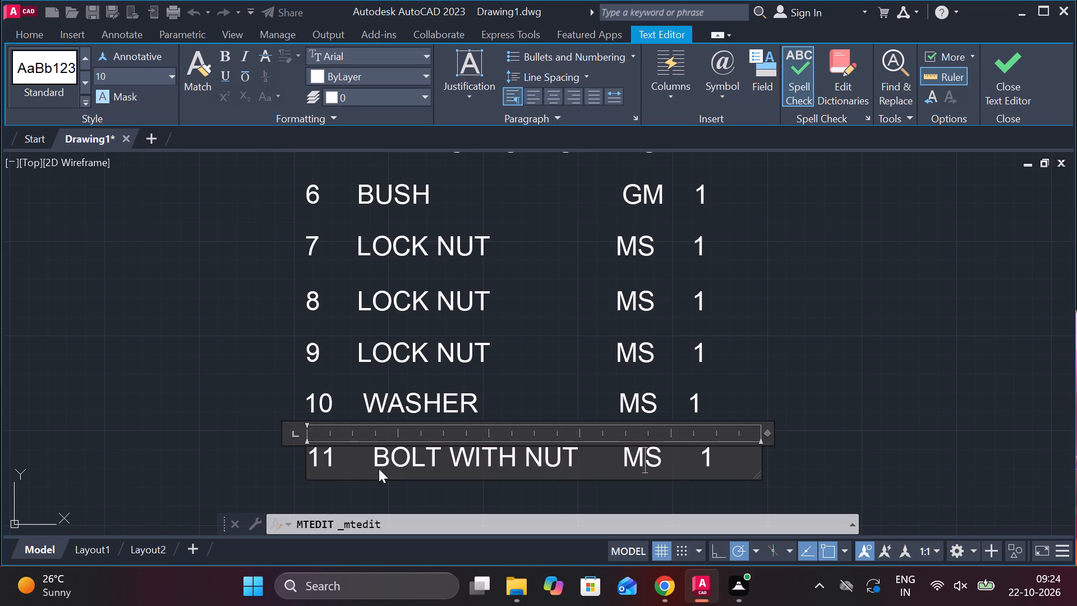
Change the quantity in row 11 (BOLT WITH NUT) to 6, shifting it one space closer to the material code.
{"action": "key", "text": "Right"}
{"action": "key", "text": "Right"}
{"action": "key", "text": "Right"}
{"action": "key", "text": "Right"}
{"action": "key", "text": "Right"}
{"action": "key", "text": "Right"}
{"action": "key", "text": "Right"}
{"action": "key", "text": "BackSpace"}
{"action": "key", "text": "BackSpace"}
{"action": "key", "text": "6"}
{"action": "key", "text": "Up"}
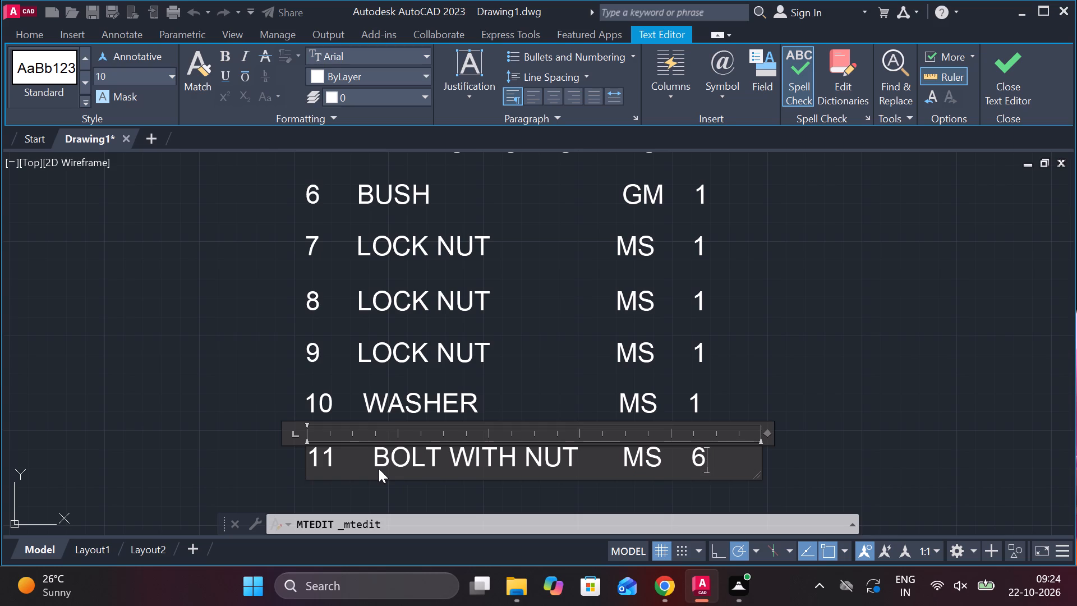
{"action": "left_click", "coordinate": [648, 398]}
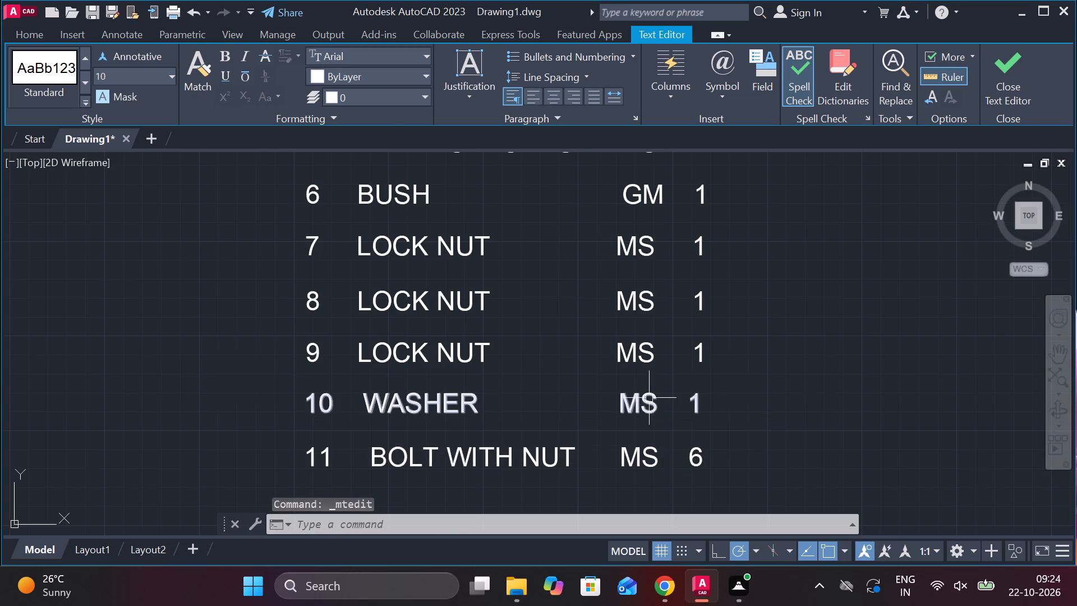
Change the quantity in row 10 (WASHER) to 6.
{"action": "double_click", "coordinate": [657, 405]}
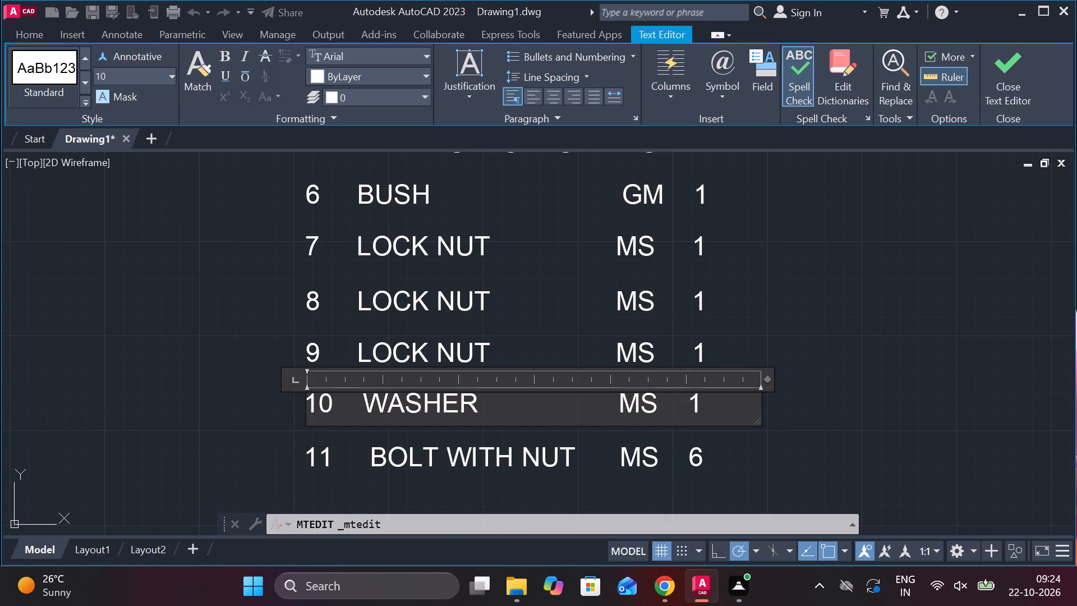
{"action": "left_click", "coordinate": [706, 406]}
{"action": "key", "text": "BackSpace"}
{"action": "key", "text": "6"}
{"action": "left_click", "coordinate": [991, 77]}
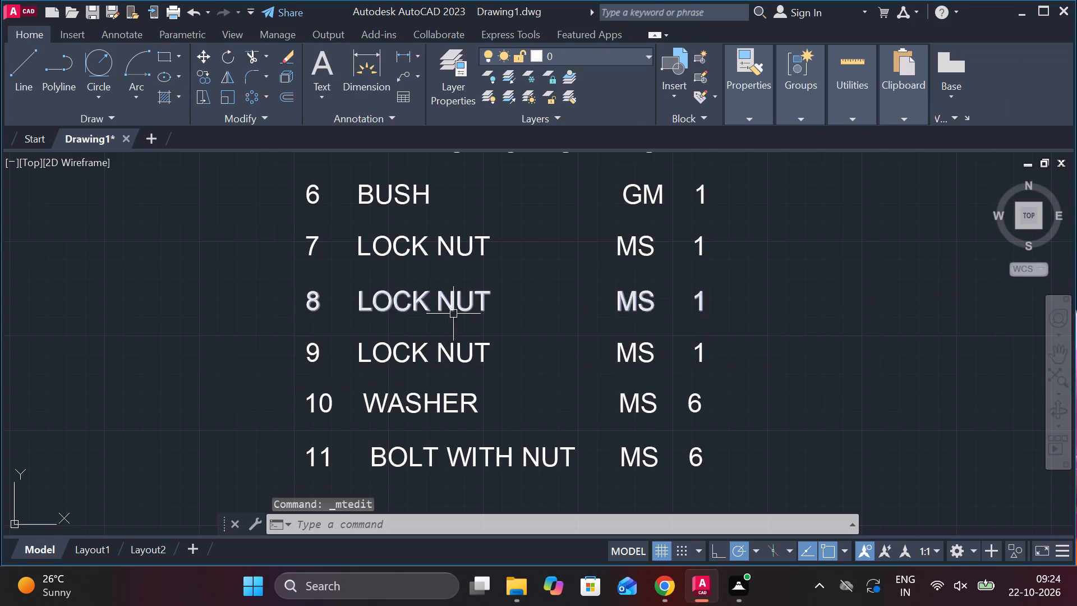
Change the quantity in row 8 (LOCK NUT) to 6.
{"action": "double_click", "coordinate": [705, 299]}
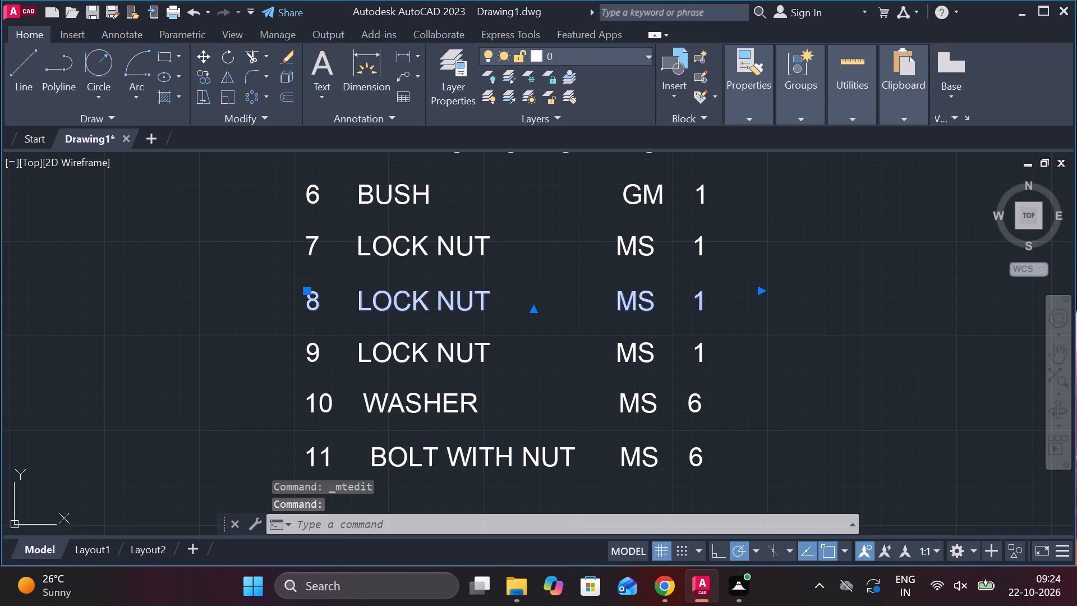
{"action": "key", "text": "BackSpace"}
{"action": "key", "text": "6"}
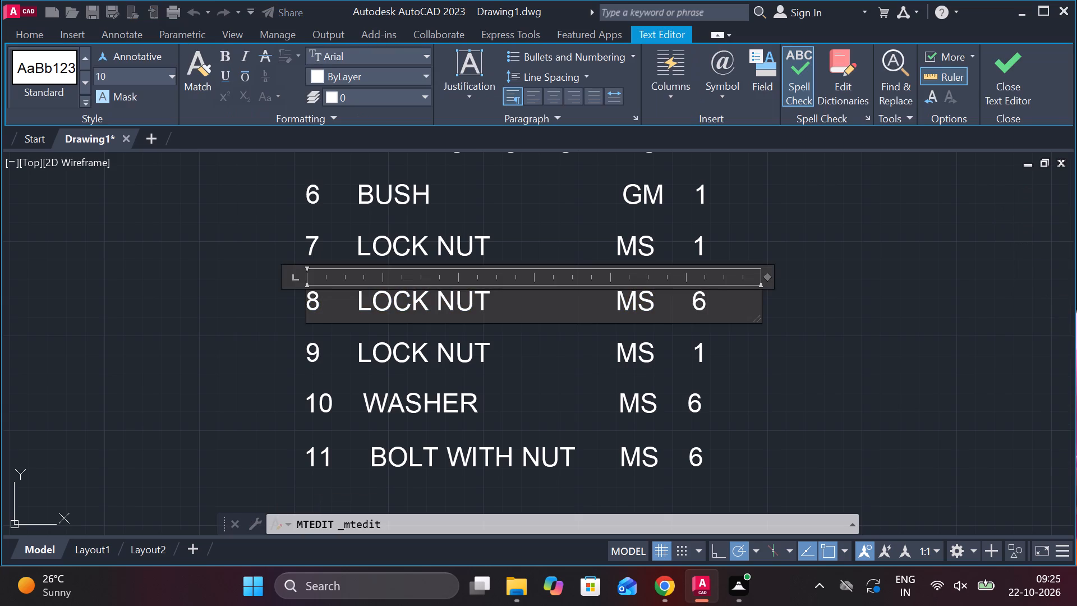
{"action": "left_click", "coordinate": [988, 96]}
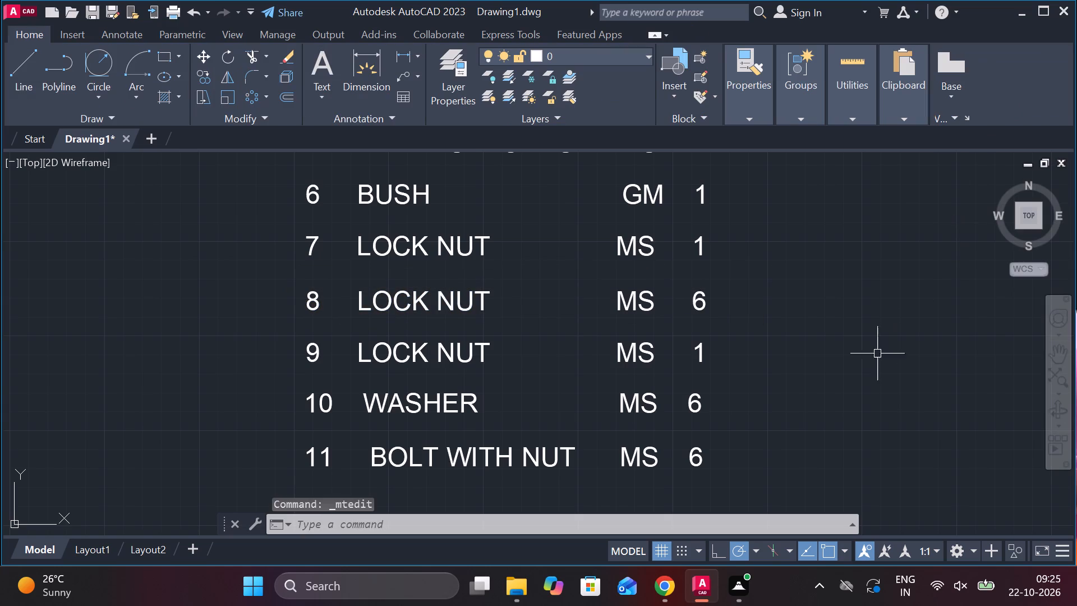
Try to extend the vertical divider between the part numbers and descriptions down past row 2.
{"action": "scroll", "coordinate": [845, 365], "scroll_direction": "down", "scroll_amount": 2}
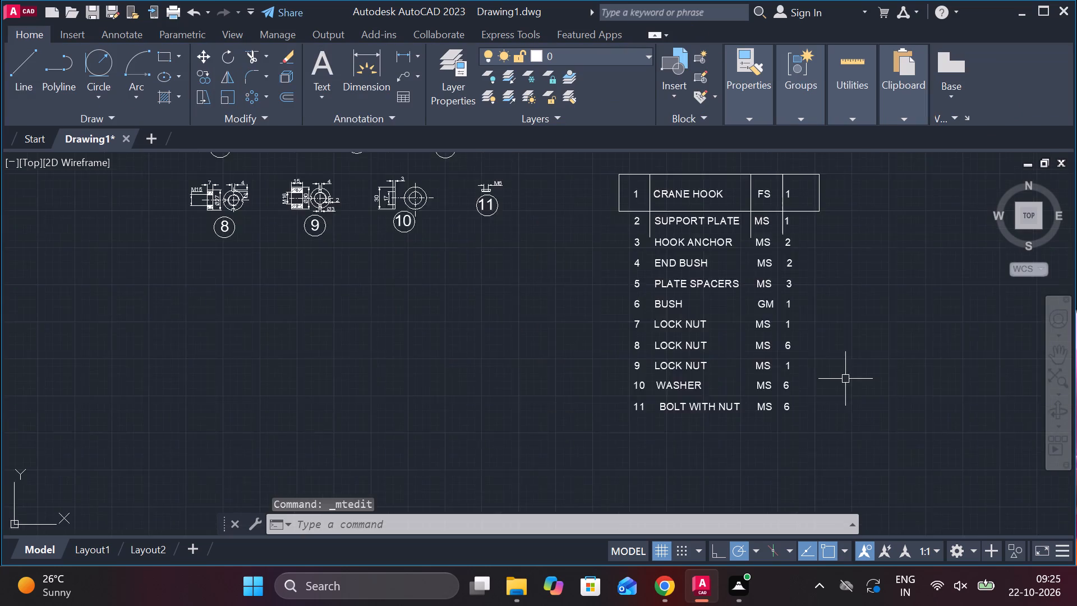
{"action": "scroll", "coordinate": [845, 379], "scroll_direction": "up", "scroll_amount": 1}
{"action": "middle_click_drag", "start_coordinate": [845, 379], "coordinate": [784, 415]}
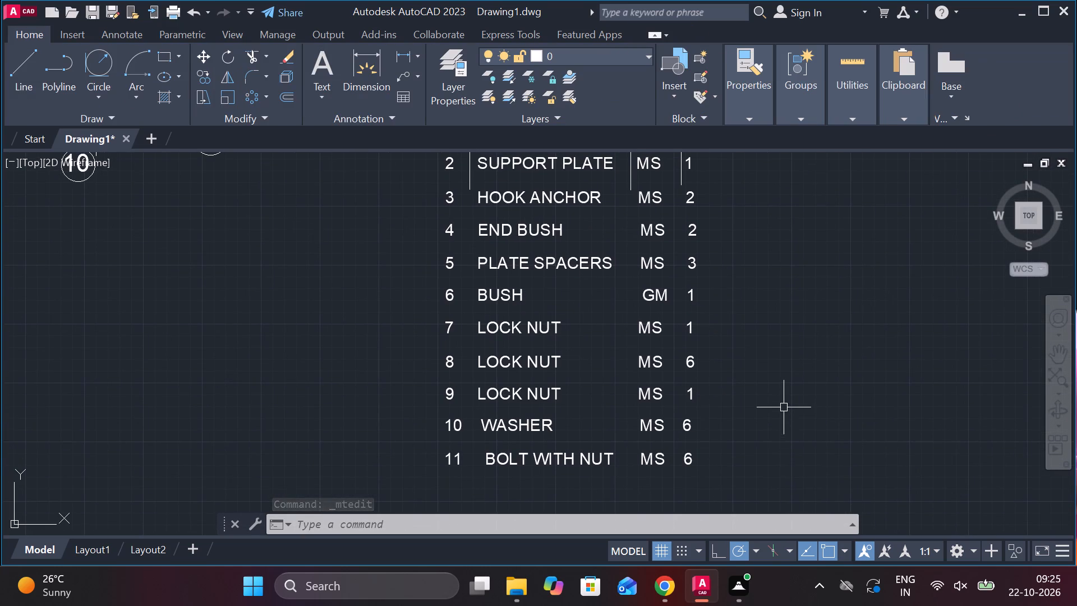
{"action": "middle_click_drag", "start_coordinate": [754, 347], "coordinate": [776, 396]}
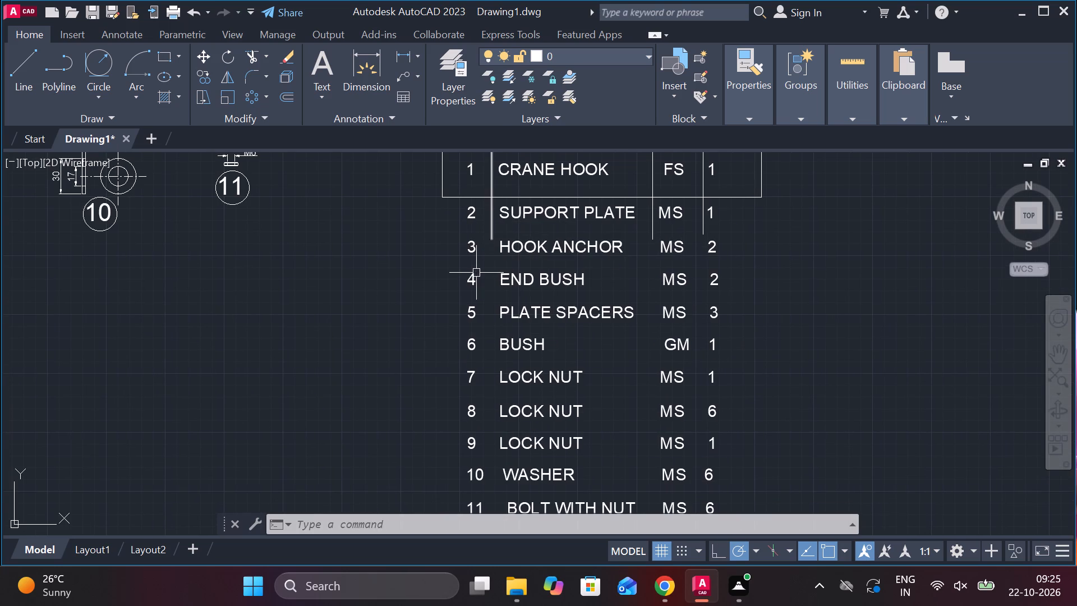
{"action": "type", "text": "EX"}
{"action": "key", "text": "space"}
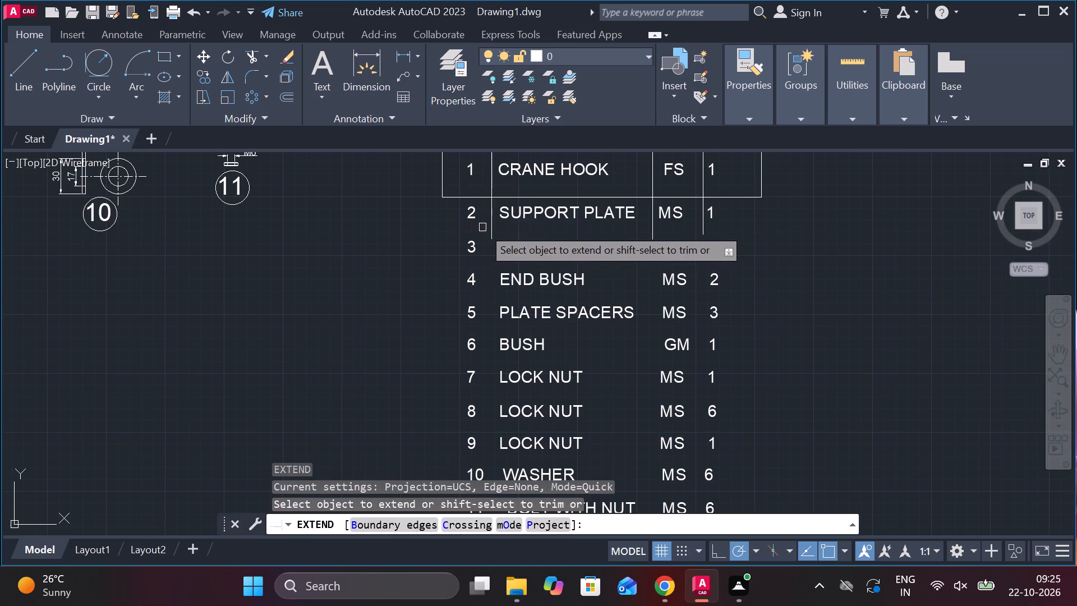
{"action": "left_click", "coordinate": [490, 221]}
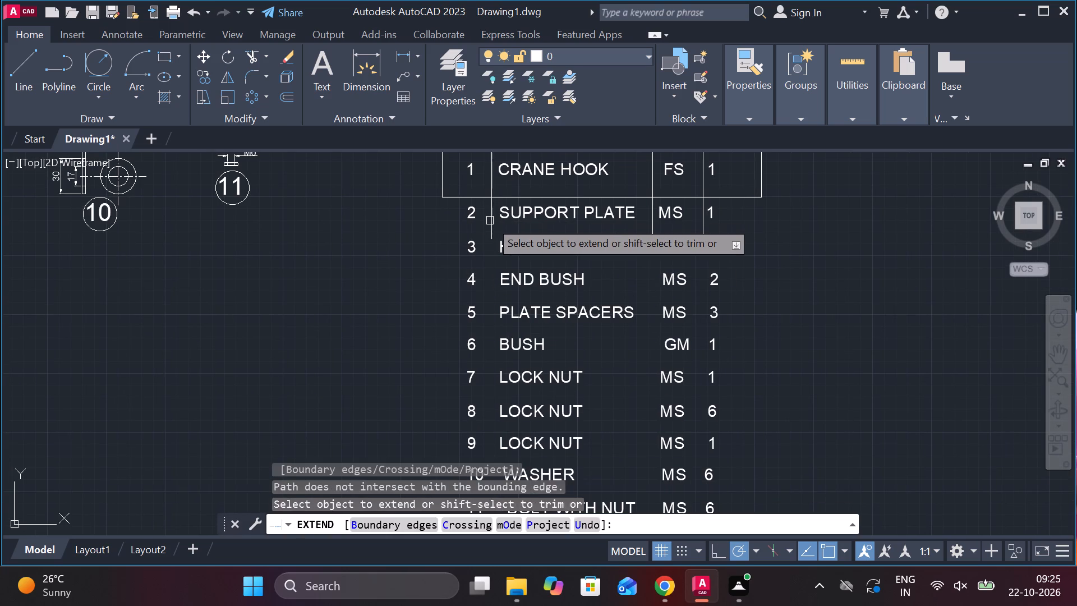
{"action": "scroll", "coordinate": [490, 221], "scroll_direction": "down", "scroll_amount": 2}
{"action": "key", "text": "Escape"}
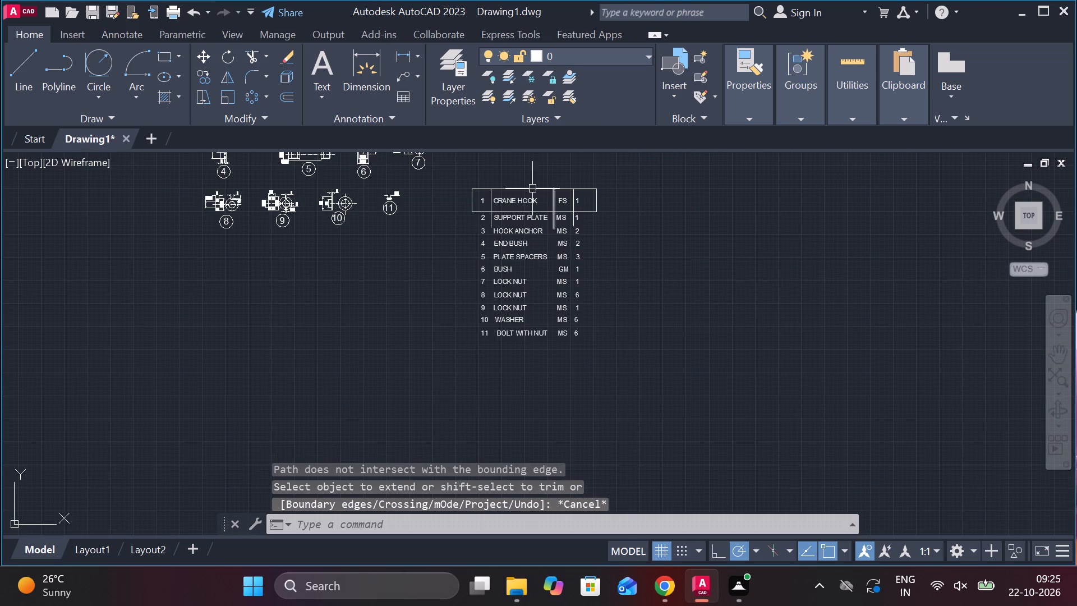
Move the CRANE HOOK row text straight down about 10 units, into the lower half of its box.
{"action": "scroll", "coordinate": [532, 189], "scroll_direction": "up", "scroll_amount": 4}
{"action": "scroll", "coordinate": [481, 249], "scroll_direction": "down", "scroll_amount": 1}
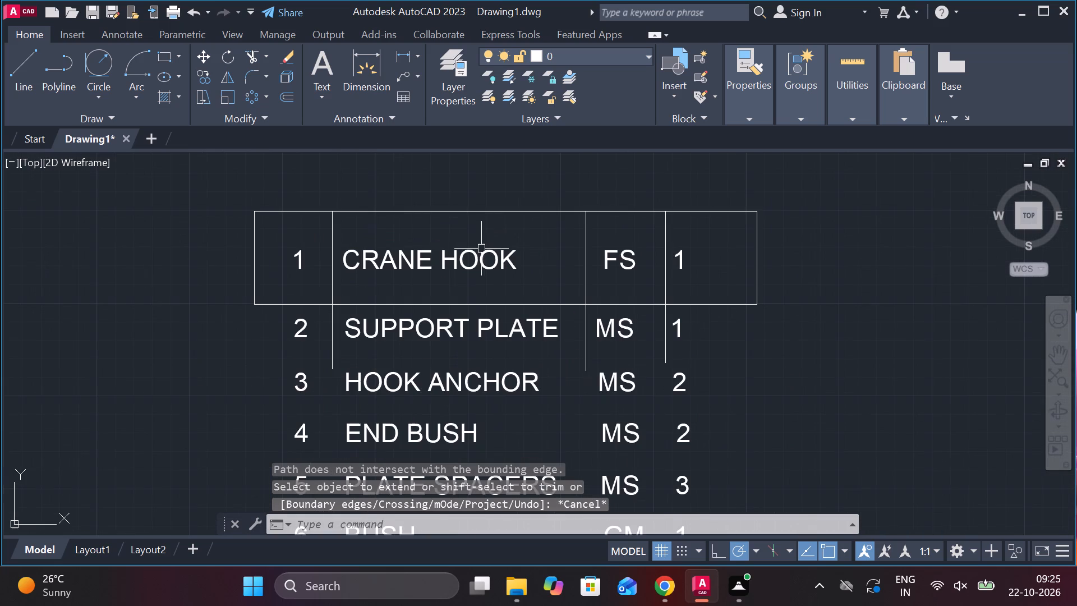
{"action": "left_click", "coordinate": [439, 255]}
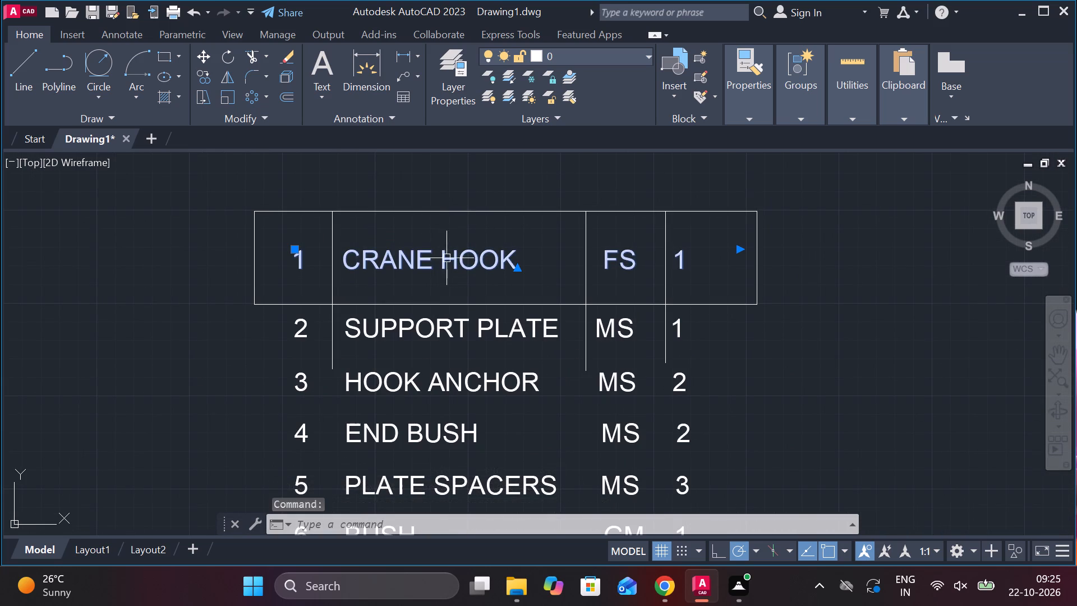
{"action": "left_click", "coordinate": [293, 251]}
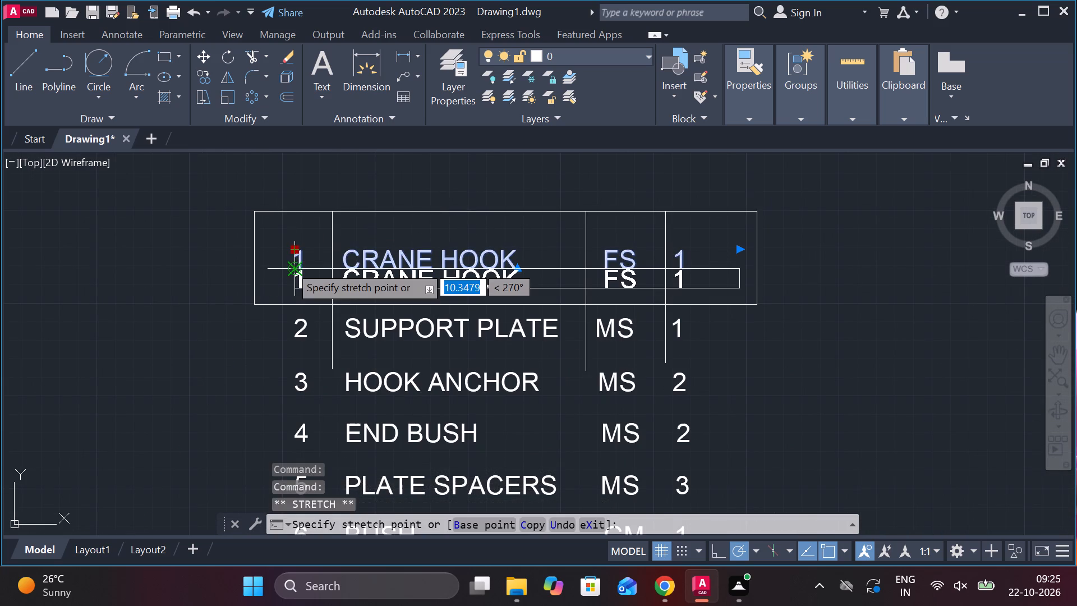
{"action": "left_click", "coordinate": [289, 265]}
{"action": "key", "text": "grave"}
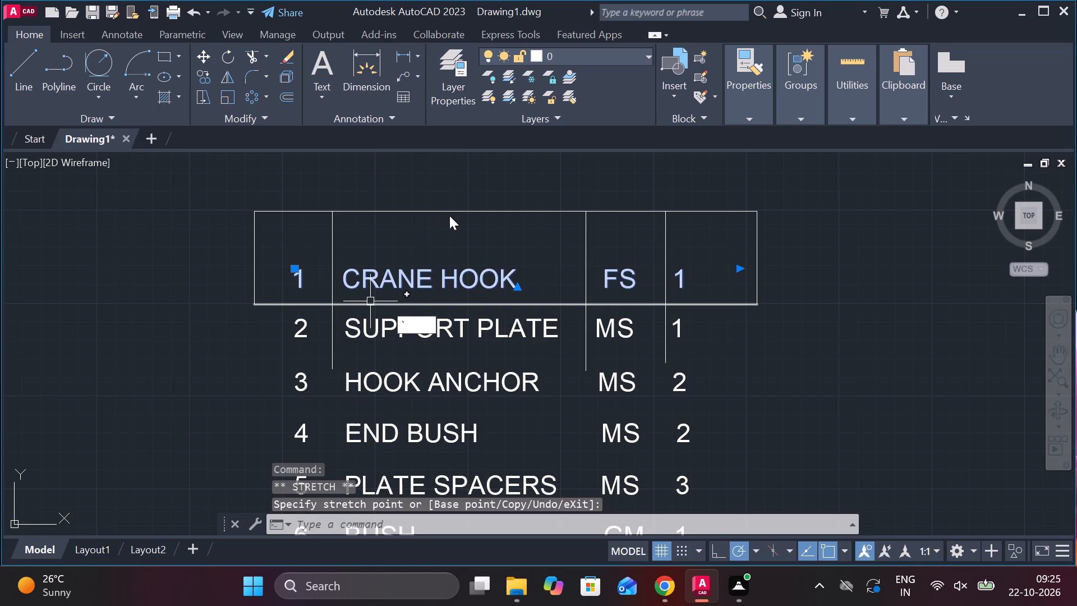
{"action": "key", "text": "Escape"}
Draw a horizontal line across the full width of the top box, at mid-height just above the CRANE HOOK row.
{"action": "key", "text": "l"}
{"action": "key", "text": "Return"}
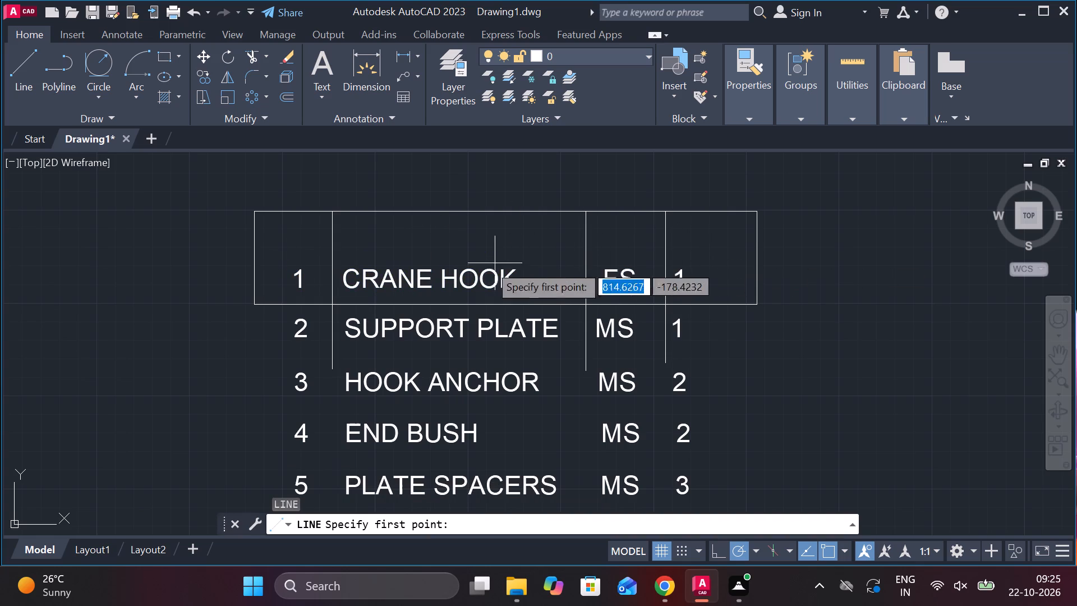
{"action": "left_click", "coordinate": [256, 250]}
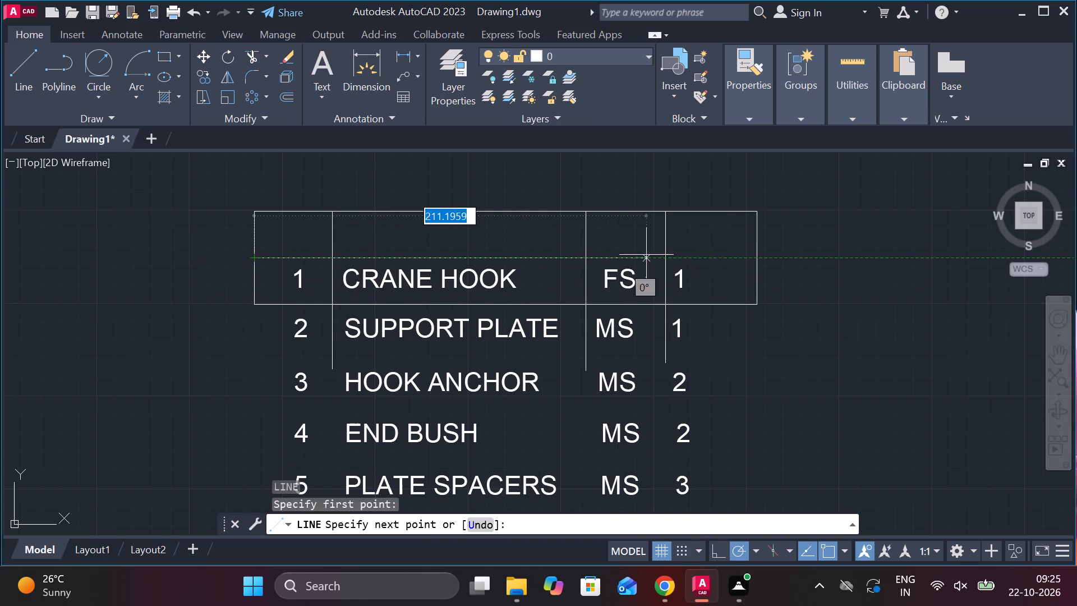
{"action": "left_click", "coordinate": [760, 256]}
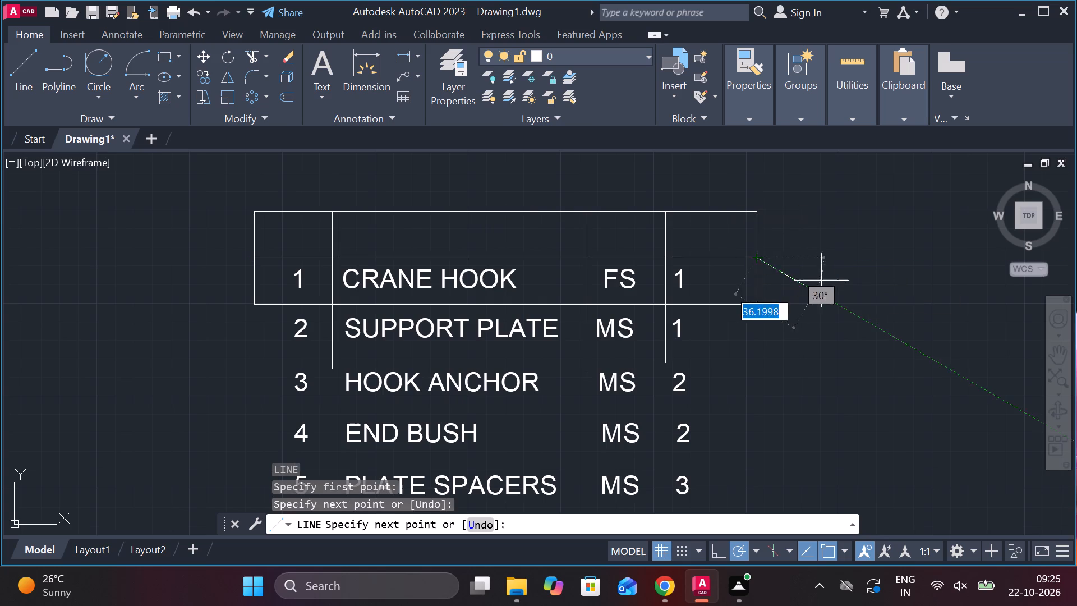
{"action": "key", "text": "Escape"}
Draw the table's outer border from one lower corner of the CRANE HOOK box, around below row 11, and up to the opposite lower corner.
{"action": "scroll", "coordinate": [810, 304], "scroll_direction": "down", "scroll_amount": 2}
{"action": "key", "text": "l"}
{"action": "key", "text": "Return"}
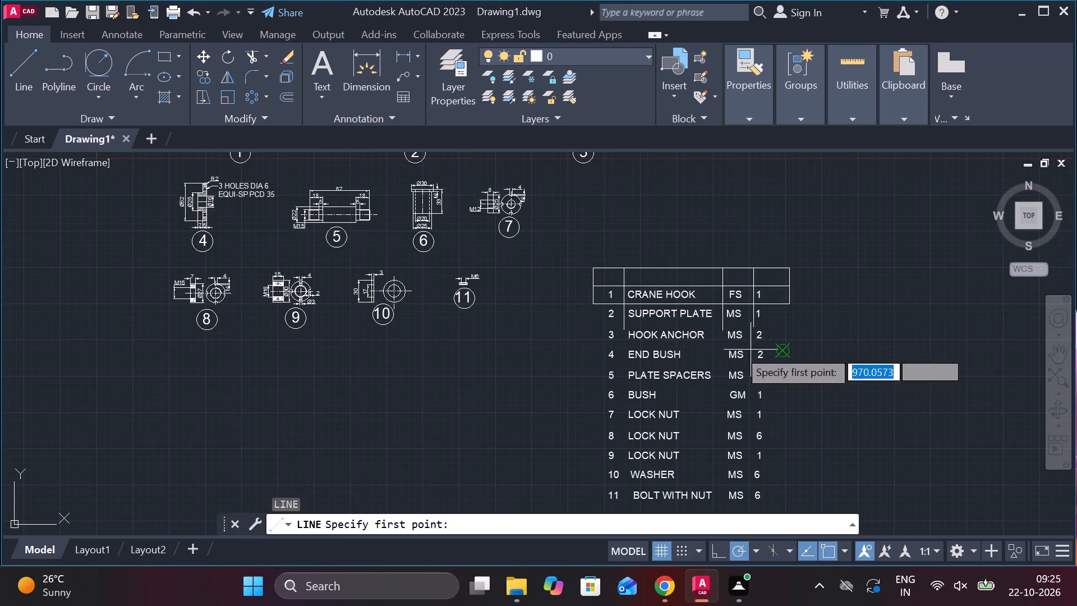
{"action": "left_click", "coordinate": [598, 302]}
{"action": "middle_click_drag", "start_coordinate": [583, 411], "coordinate": [575, 227]}
{"action": "scroll", "coordinate": [586, 318], "scroll_direction": "up", "scroll_amount": 1}
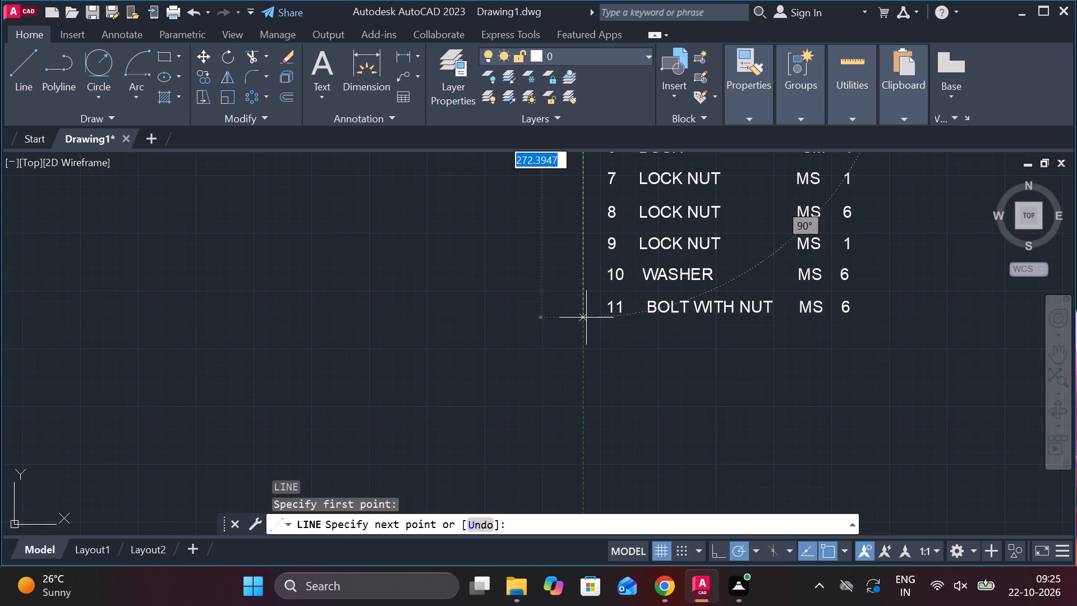
{"action": "left_click", "coordinate": [586, 330]}
{"action": "scroll", "coordinate": [894, 336], "scroll_direction": "up", "scroll_amount": 1}
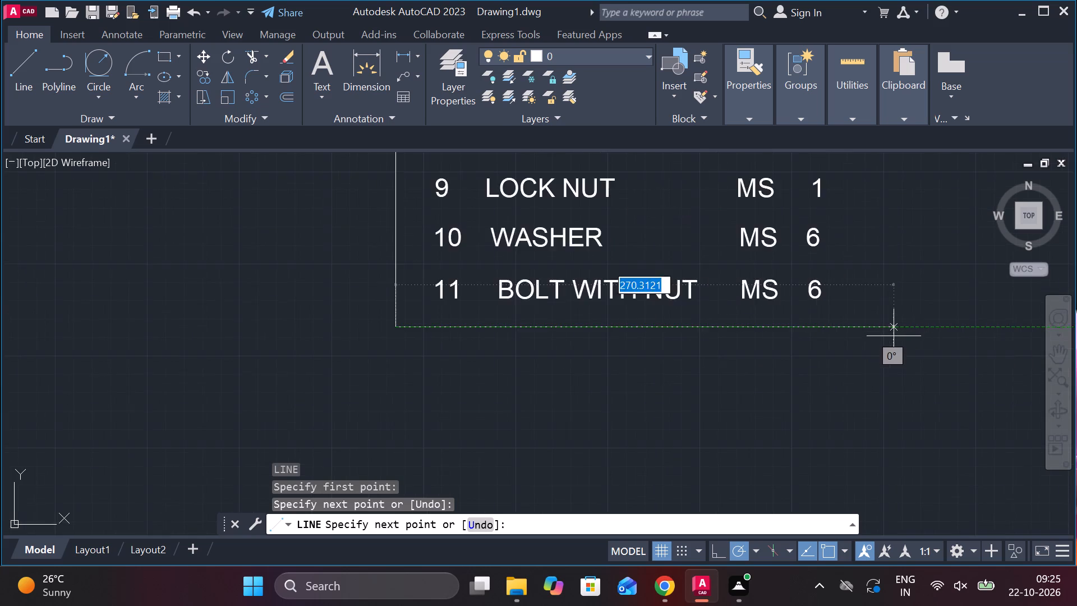
{"action": "middle_click_drag", "start_coordinate": [895, 336], "coordinate": [806, 397]}
{"action": "scroll", "coordinate": [800, 397], "scroll_direction": "down", "scroll_amount": 2}
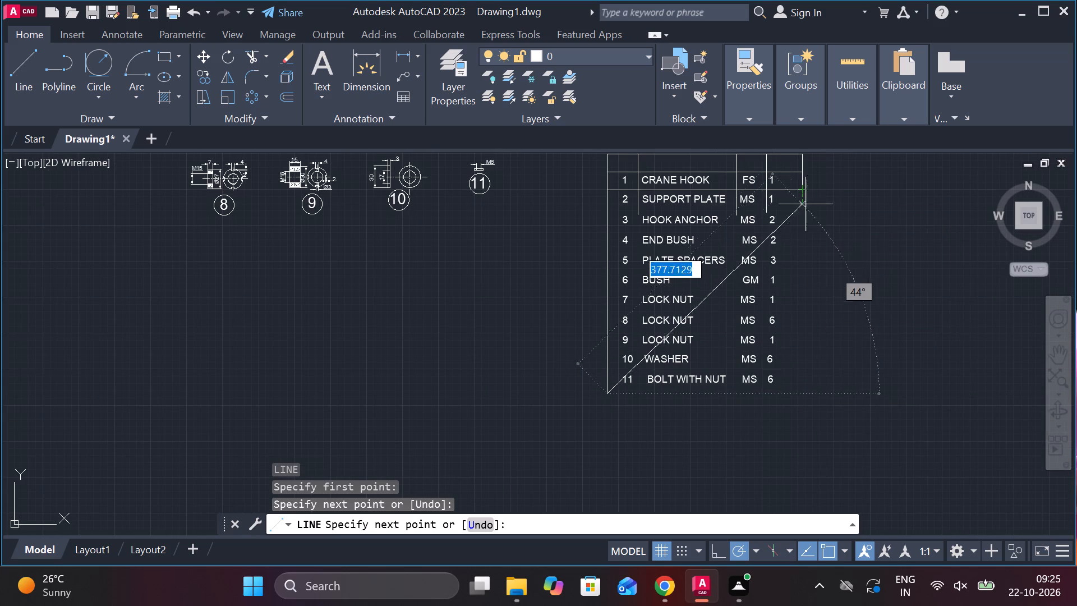
{"action": "left_click", "coordinate": [810, 393]}
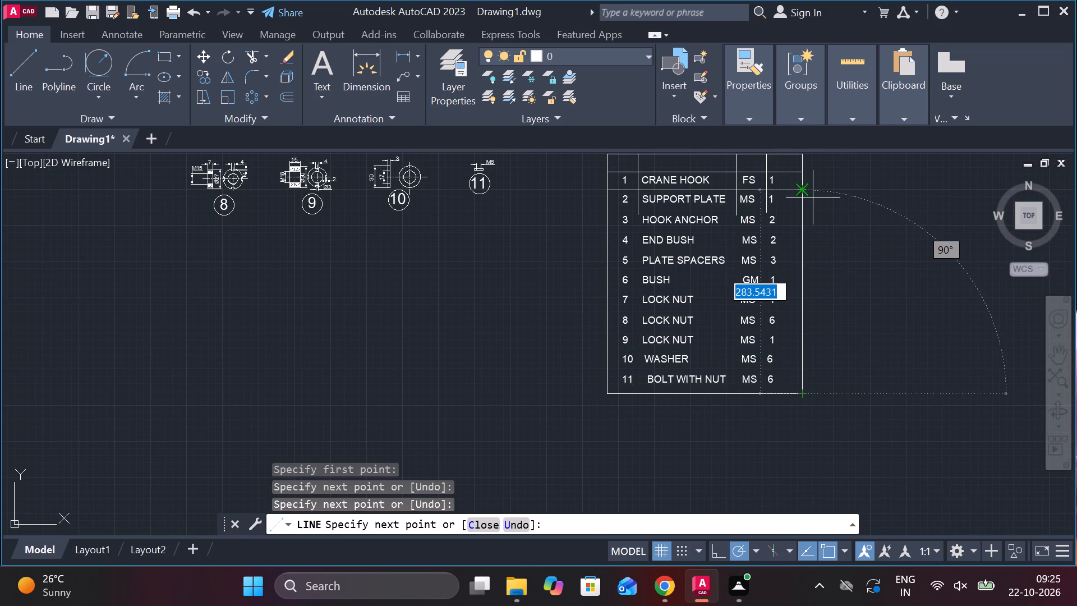
{"action": "left_click", "coordinate": [813, 198]}
{"action": "key", "text": "Escape"}
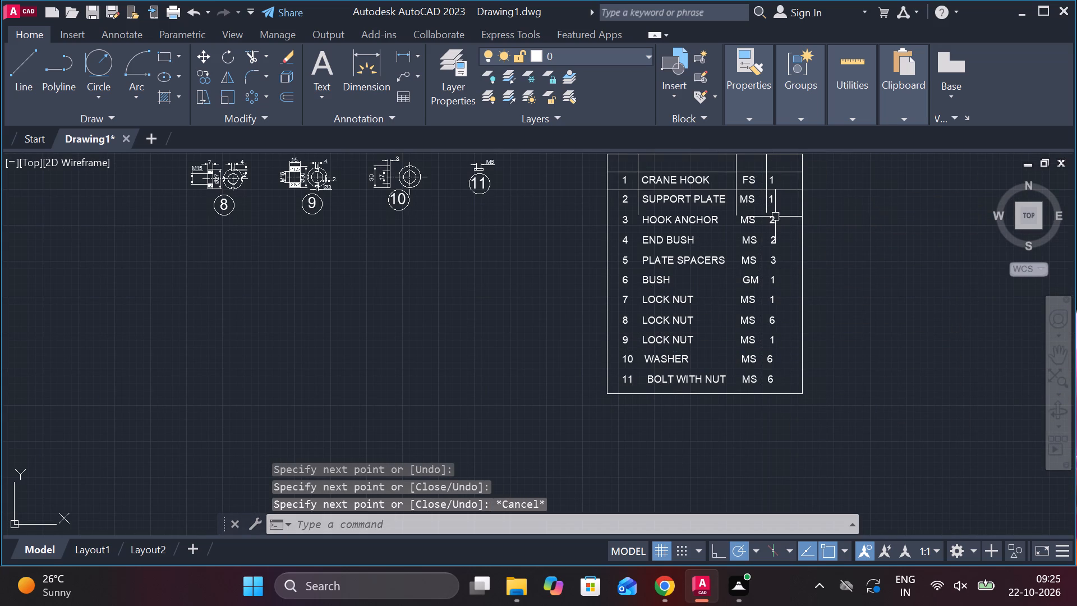
Extend the three vertical column dividers down to the table's bottom border below row 11.
{"action": "type", "text": "EX"}
{"action": "key", "text": "space"}
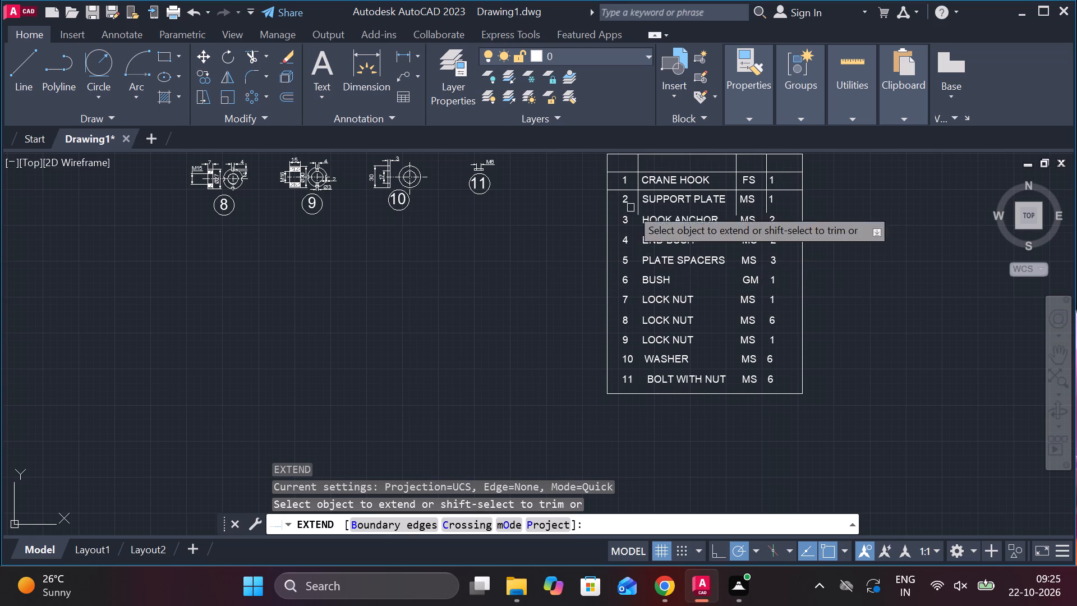
{"action": "left_click", "coordinate": [638, 204]}
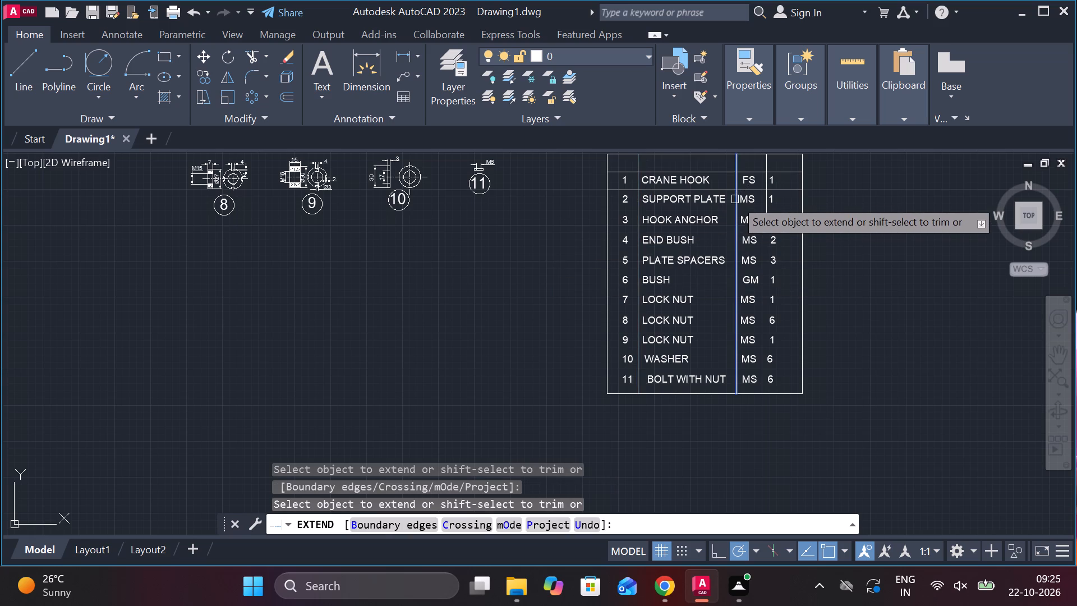
{"action": "left_click", "coordinate": [735, 199]}
{"action": "left_click", "coordinate": [763, 195]}
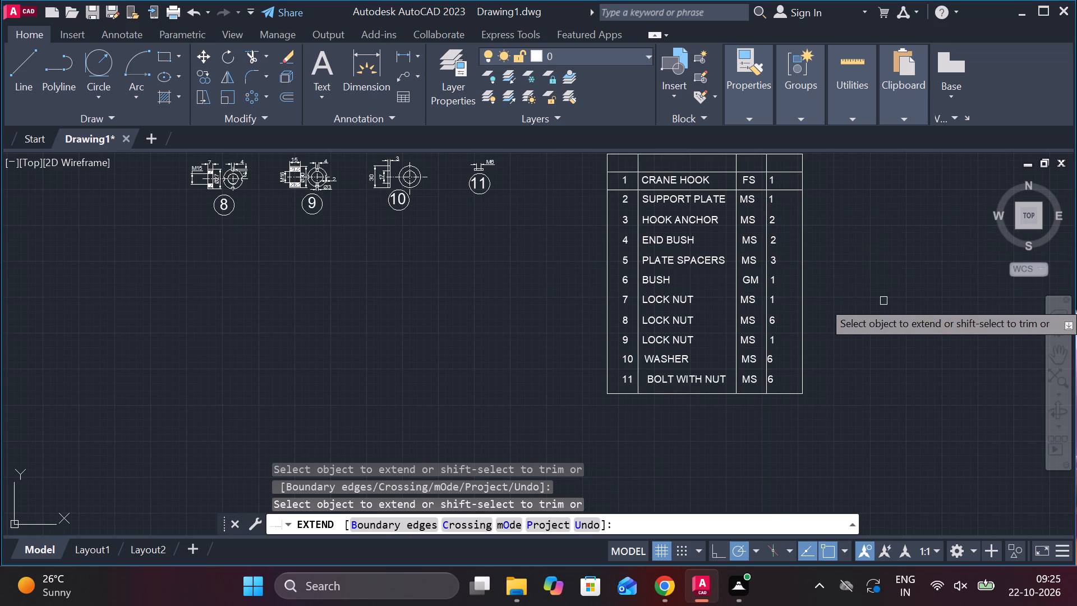
{"action": "scroll", "coordinate": [850, 319], "scroll_direction": "up", "scroll_amount": 2}
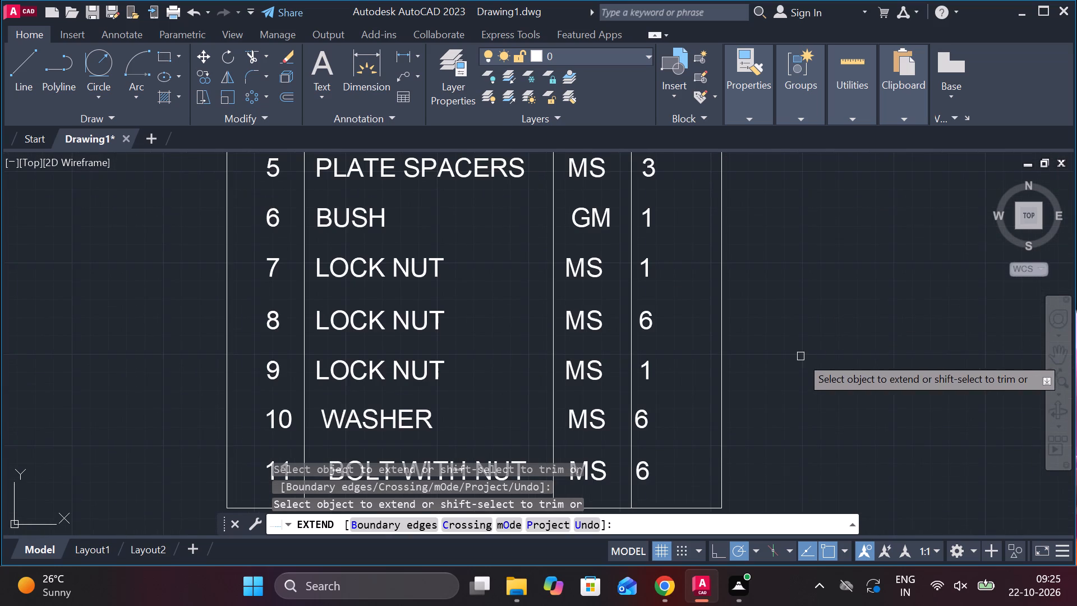
{"action": "middle_click_drag", "start_coordinate": [788, 315], "coordinate": [784, 273]}
{"action": "scroll", "coordinate": [793, 288], "scroll_direction": "down", "scroll_amount": 1}
{"action": "key", "text": "Escape"}
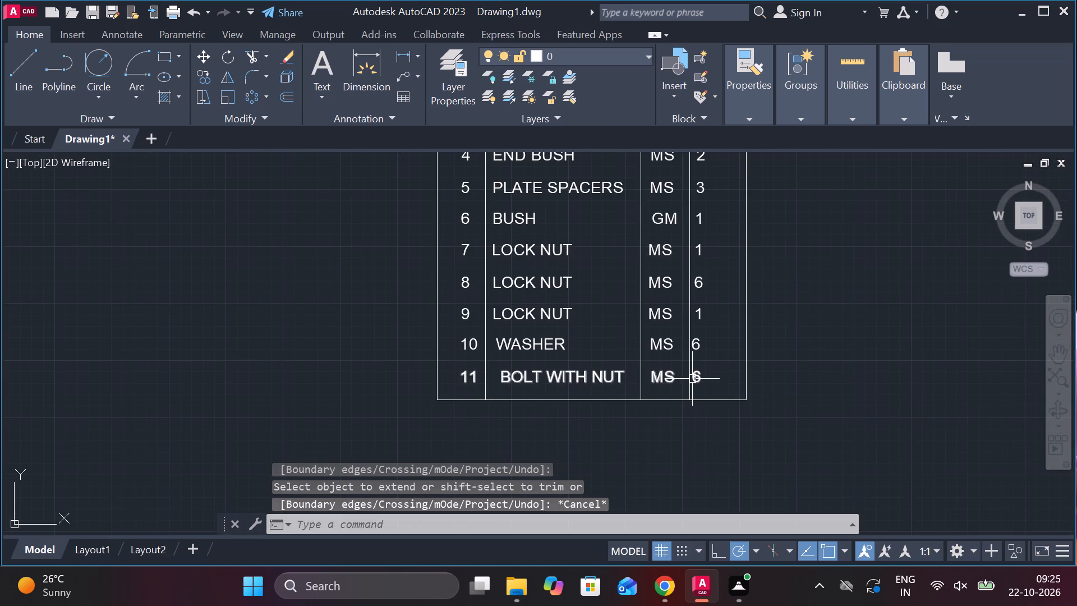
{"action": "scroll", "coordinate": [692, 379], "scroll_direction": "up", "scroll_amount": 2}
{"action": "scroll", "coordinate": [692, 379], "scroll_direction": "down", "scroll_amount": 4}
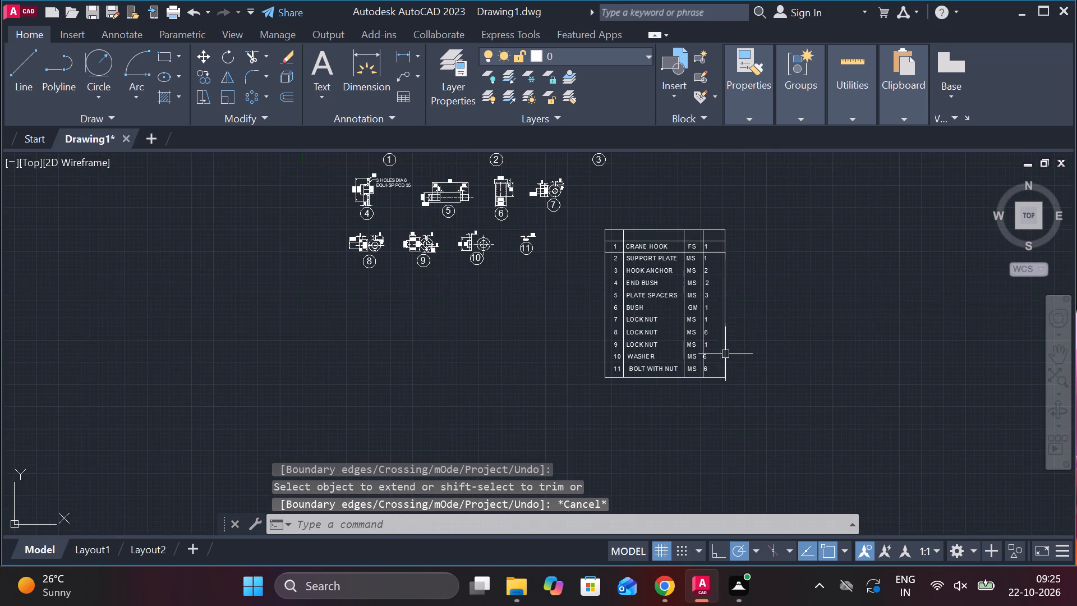
Move the table's lower outer border beside the quantity column inward by about 19 units.
{"action": "scroll", "coordinate": [749, 313], "scroll_direction": "up", "scroll_amount": 2}
{"action": "left_click", "coordinate": [684, 235]}
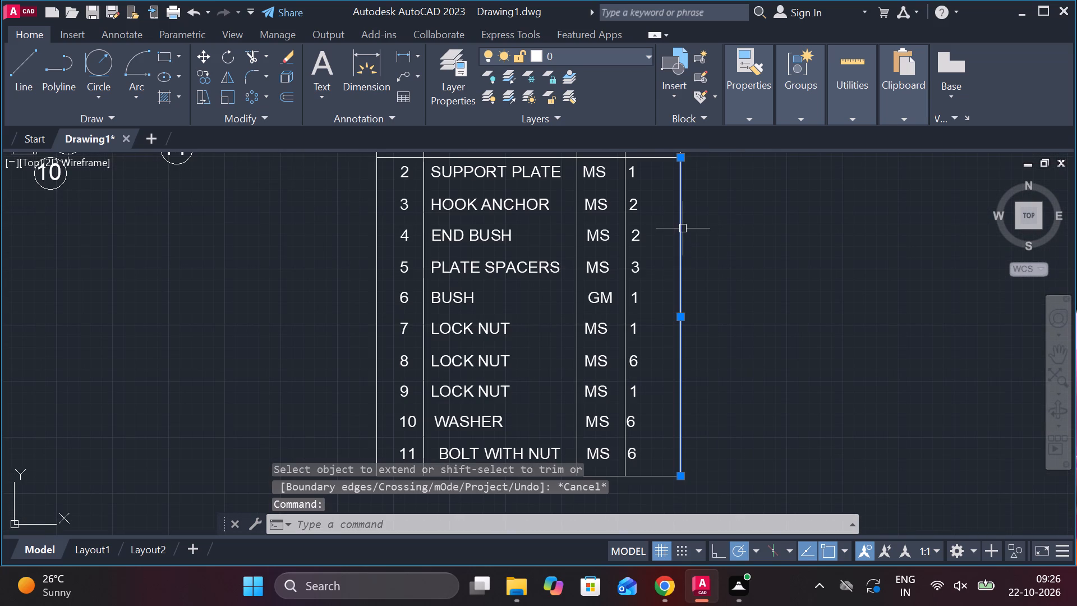
{"action": "left_click", "coordinate": [677, 318]}
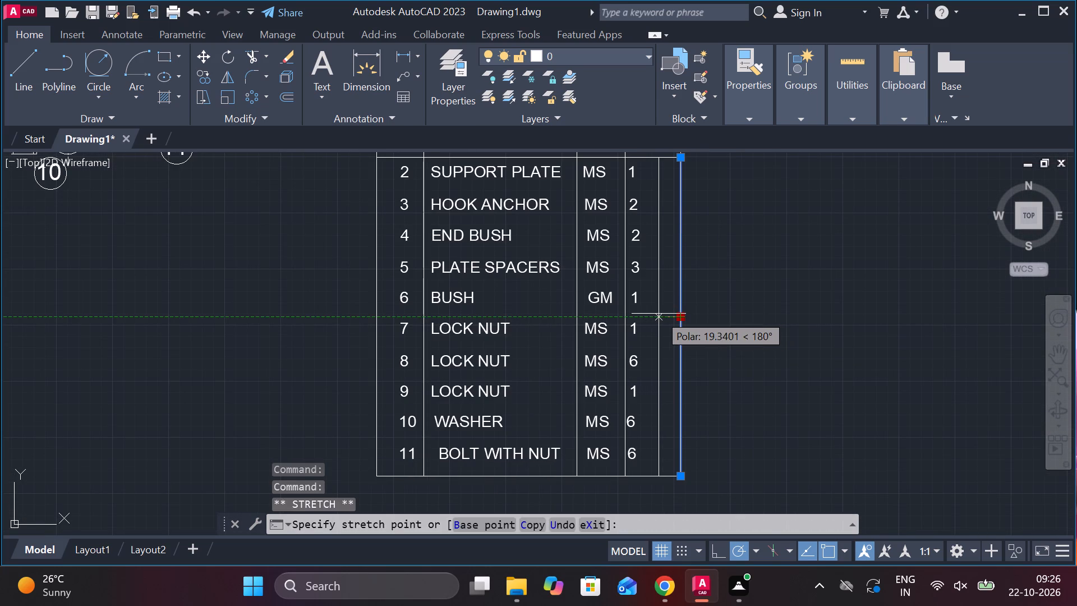
{"action": "left_click", "coordinate": [659, 314]}
{"action": "key", "text": "Escape"}
Trim the bottom border's overhang past the moved border and the old outer edge segment beside the CRANE HOOK row.
{"action": "type", "text": "TR"}
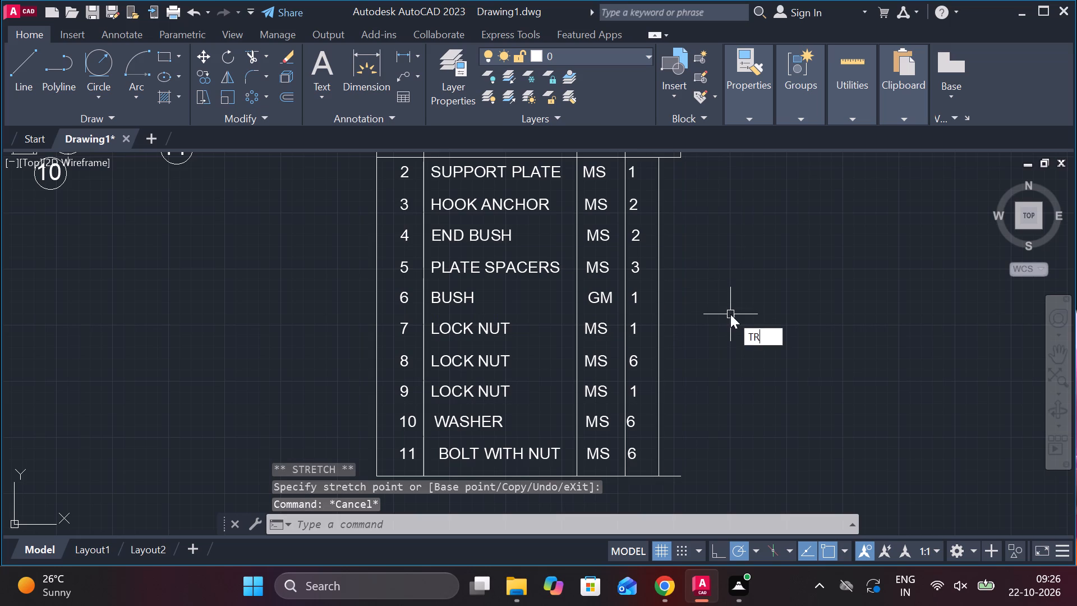
{"action": "key", "text": "space"}
{"action": "left_click", "coordinate": [679, 477]}
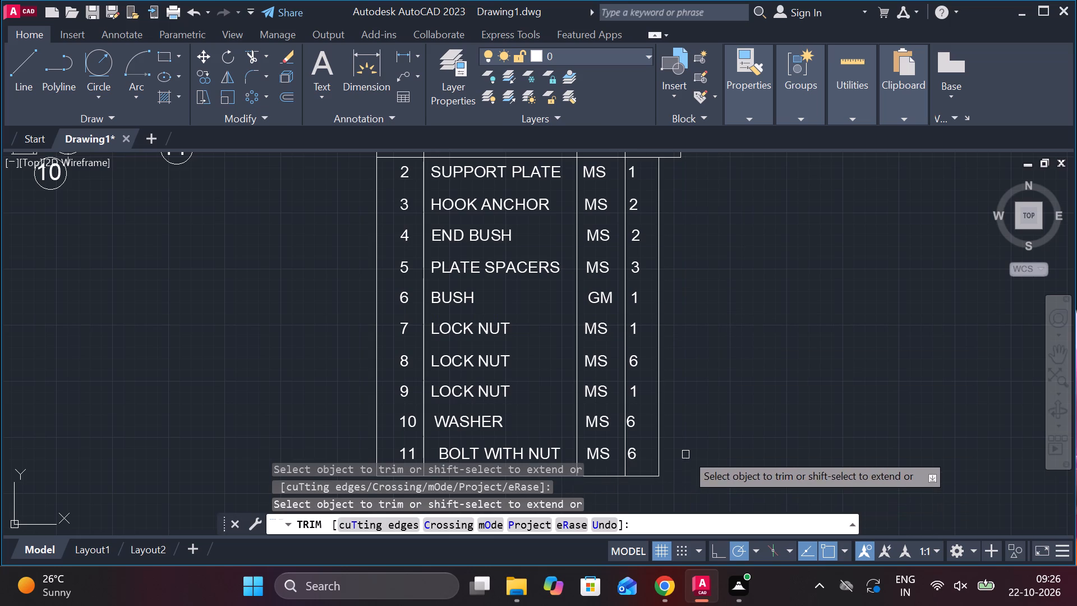
{"action": "middle_click_drag", "start_coordinate": [752, 317], "coordinate": [733, 461]}
{"action": "left_click", "coordinate": [665, 305]}
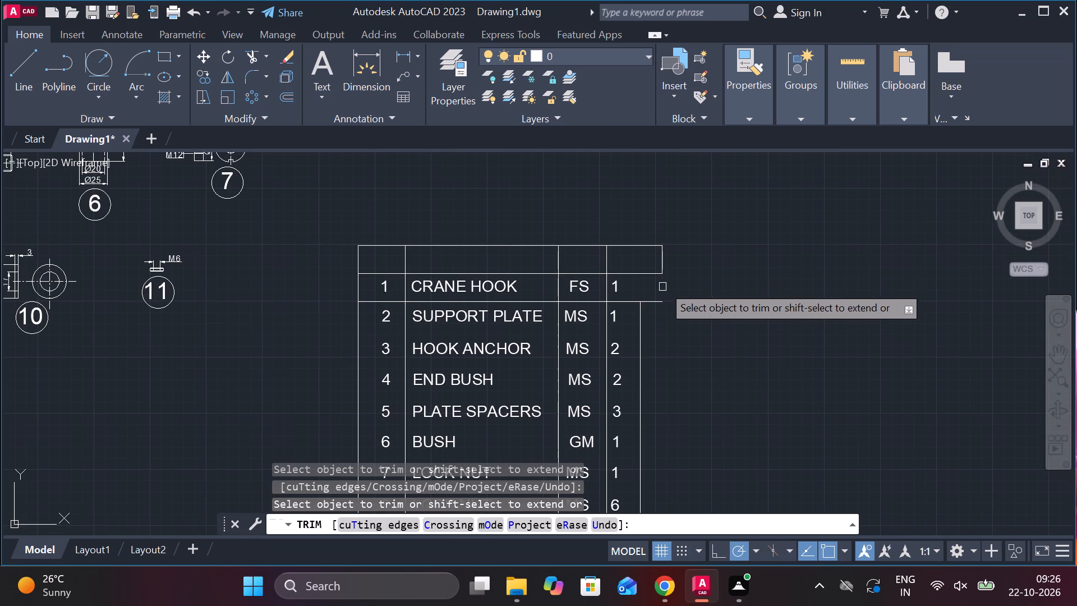
Extend the moved outer border up through the CRANE HOOK row to the top line of the table.
{"action": "key", "text": "Escape"}
{"action": "type", "text": "EX"}
{"action": "key", "text": "space"}
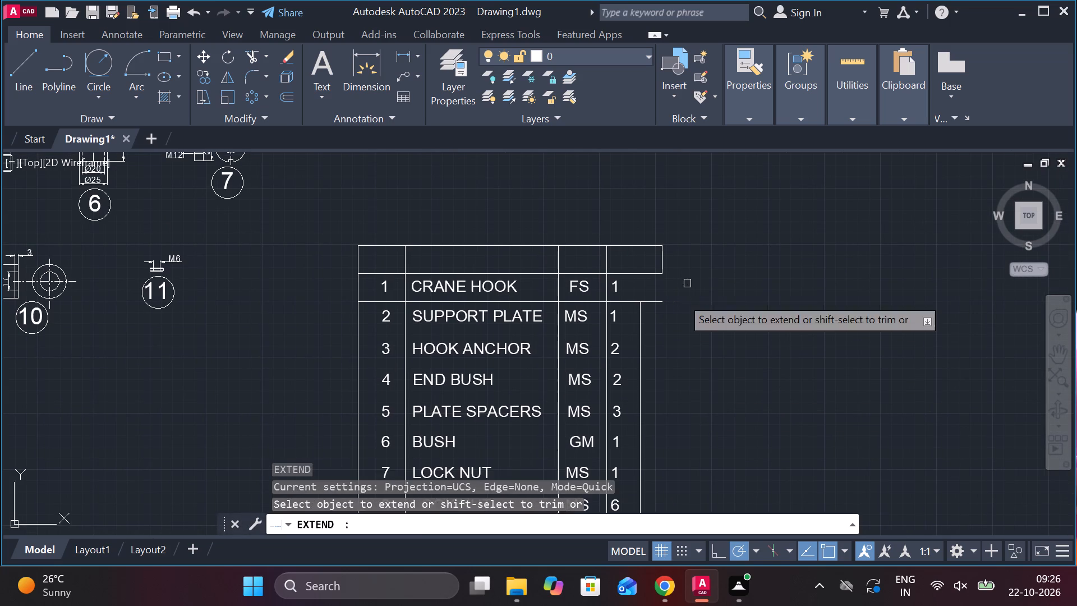
{"action": "left_click", "coordinate": [640, 316]}
{"action": "left_click", "coordinate": [640, 295]}
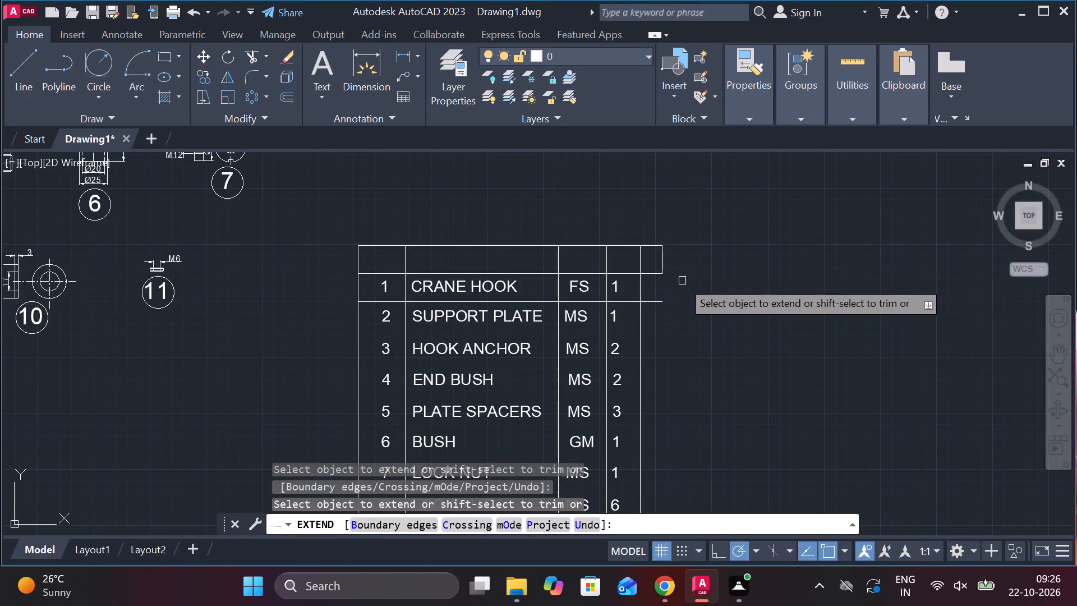
Trim away the leftover header box edge and horizontal line ends outside the quantity column's new outer border.
{"action": "key", "text": "Escape"}
{"action": "type", "text": "TR"}
{"action": "key", "text": "space"}
{"action": "left_click_drag", "start_coordinate": [652, 228], "coordinate": [655, 242]}
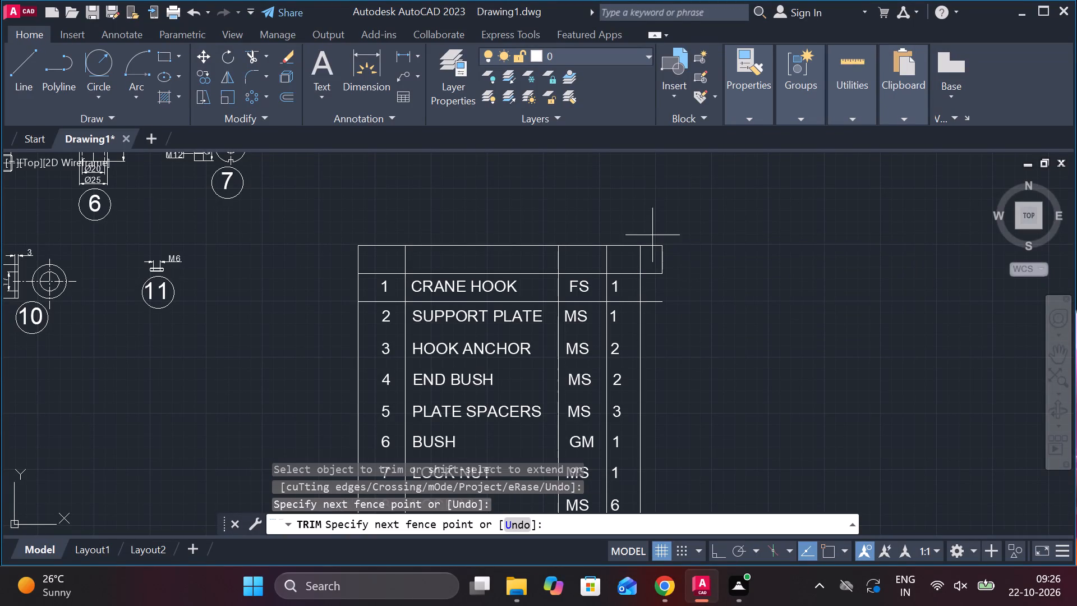
{"action": "left_click_drag", "start_coordinate": [655, 242], "coordinate": [660, 308]}
{"action": "left_click", "coordinate": [666, 264]}
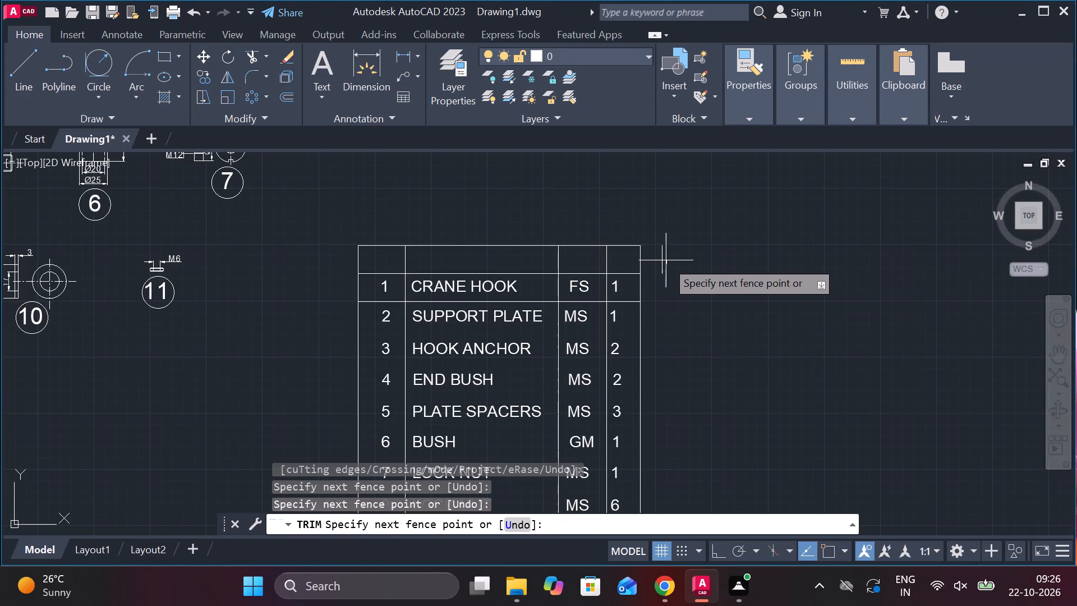
{"action": "left_click", "coordinate": [661, 252]}
{"action": "key", "text": "Escape"}
Add multiline text reading PART NO in the empty header cell above the item numbers.
{"action": "middle_click_drag", "start_coordinate": [708, 329], "coordinate": [753, 319]}
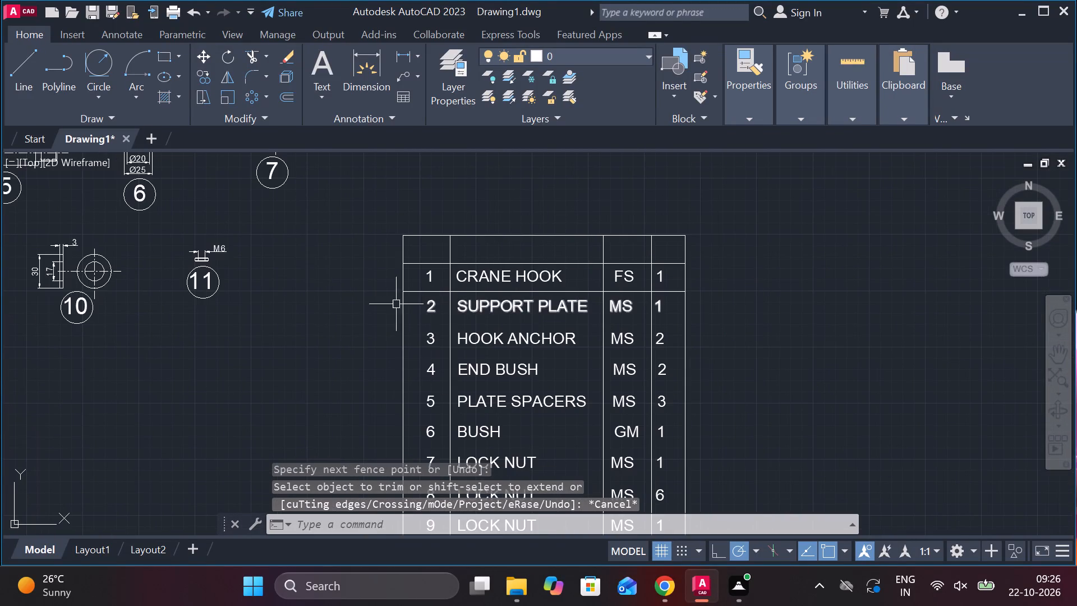
{"action": "scroll", "coordinate": [381, 273], "scroll_direction": "up", "scroll_amount": 2}
{"action": "middle_click_drag", "start_coordinate": [388, 273], "coordinate": [394, 340]}
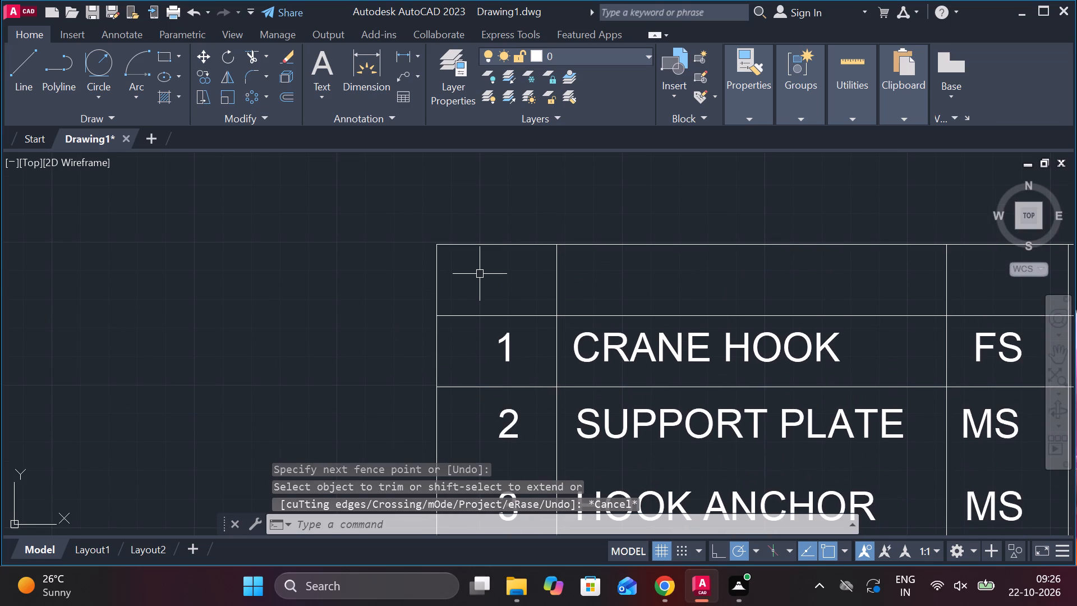
{"action": "type", "text": "MT"}
{"action": "key", "text": "space"}
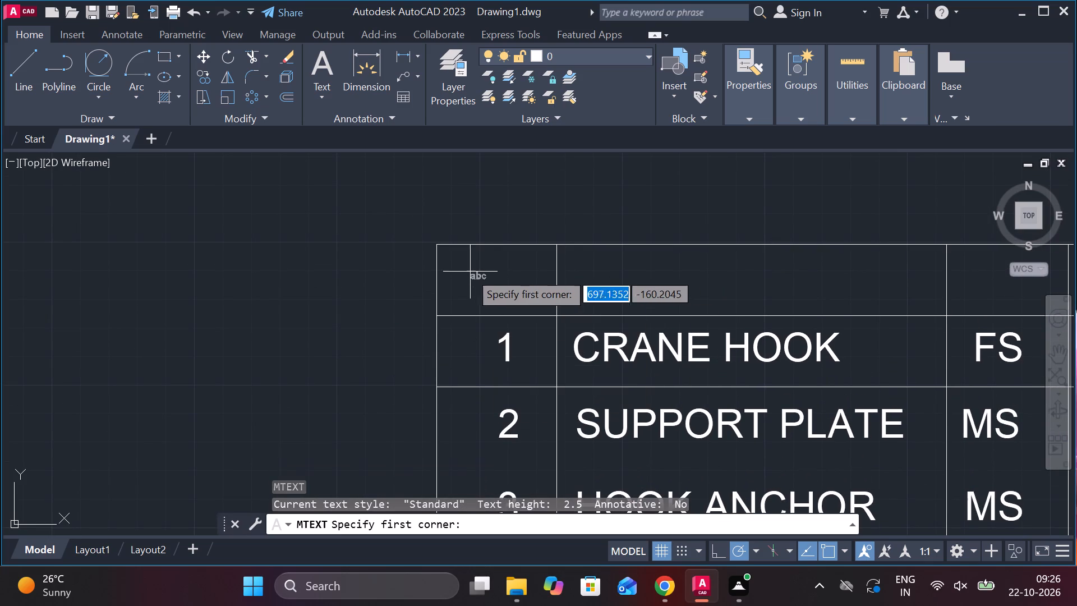
{"action": "left_click", "coordinate": [450, 264]}
{"action": "left_click", "coordinate": [538, 292]}
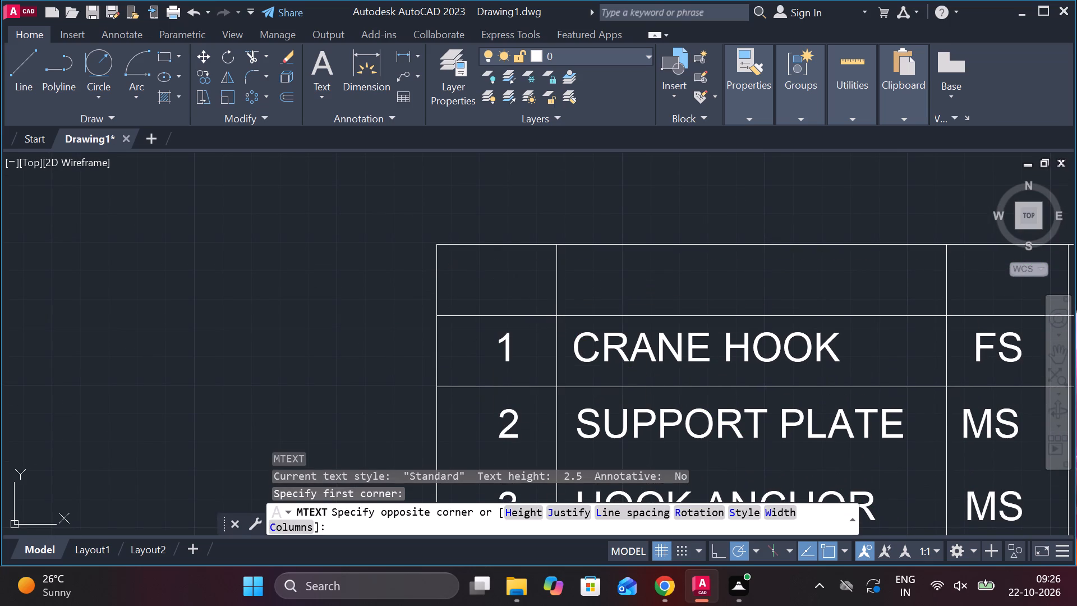
{"action": "type", "text": "PART NO"}
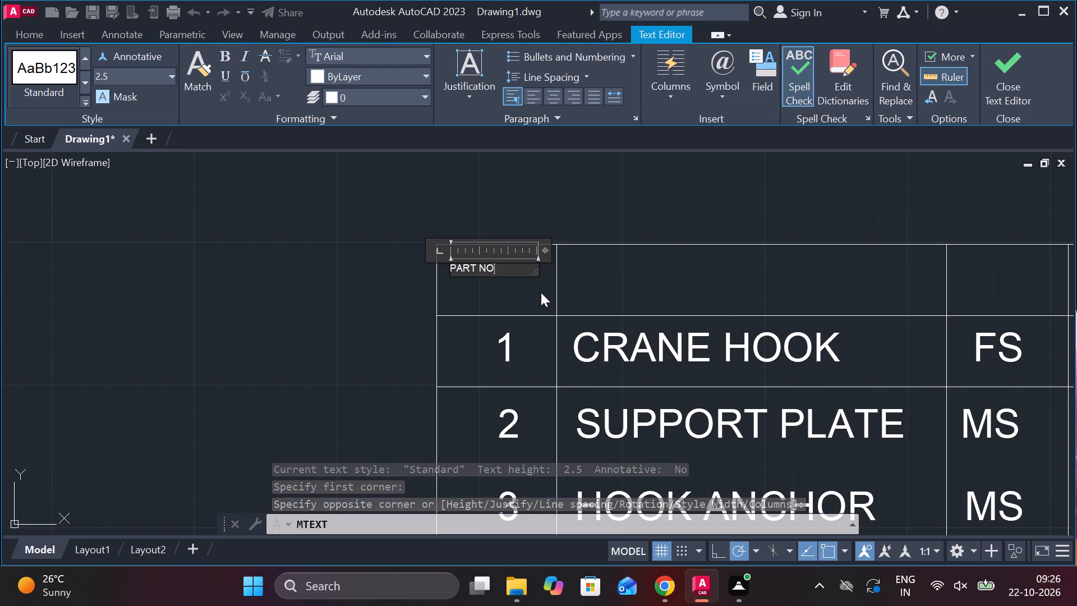
Set the PART NO text height to 6 and widen its text frame to fit the heading on one line.
{"action": "left_click_drag", "start_coordinate": [507, 272], "coordinate": [447, 268]}
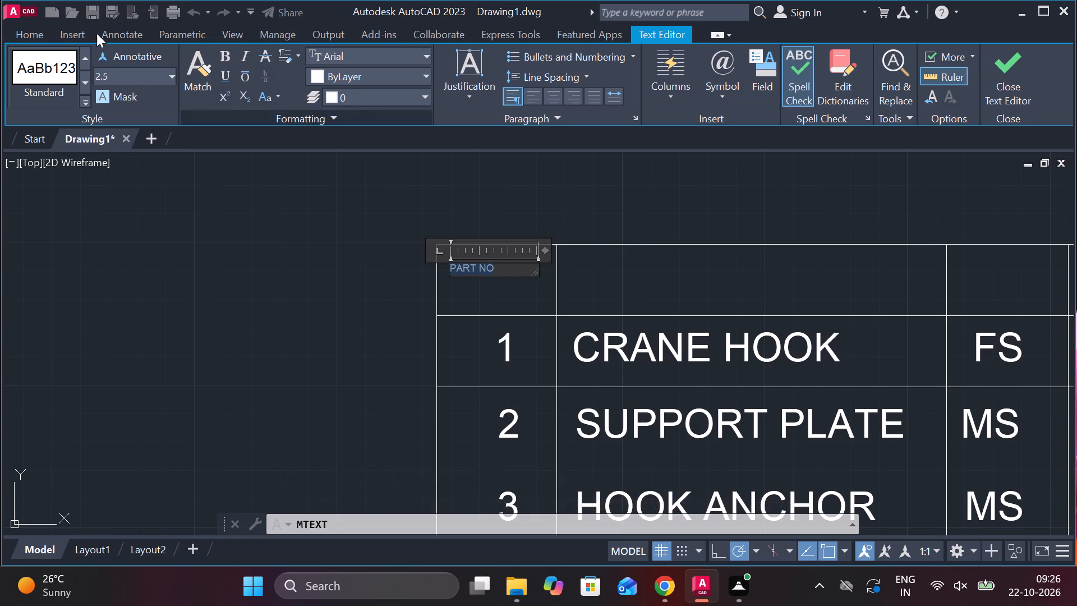
{"action": "left_click", "coordinate": [115, 83]}
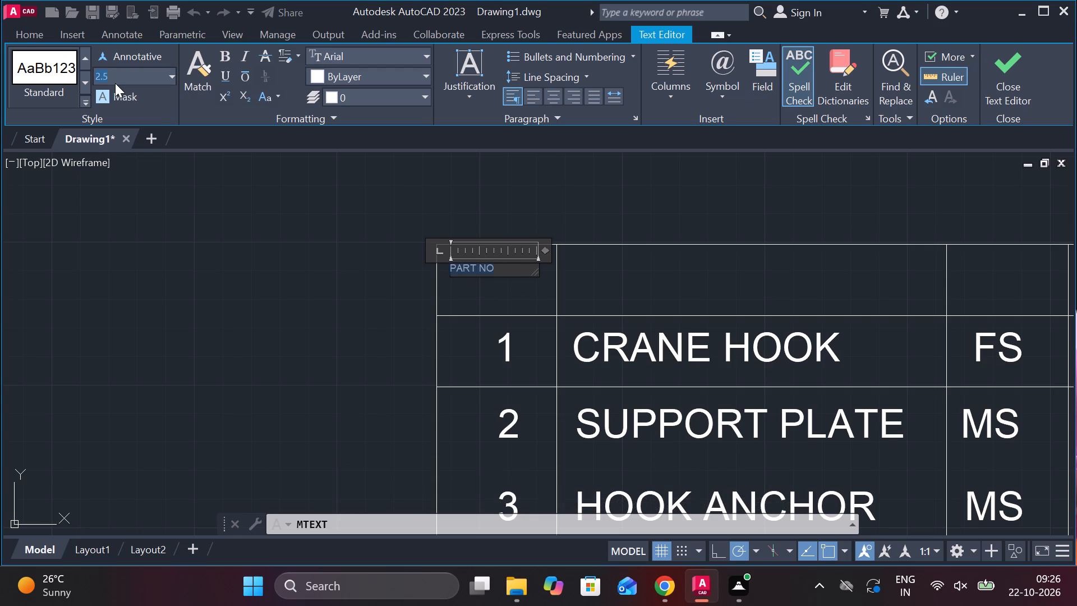
{"action": "key", "text": "6"}
{"action": "key", "text": "Return"}
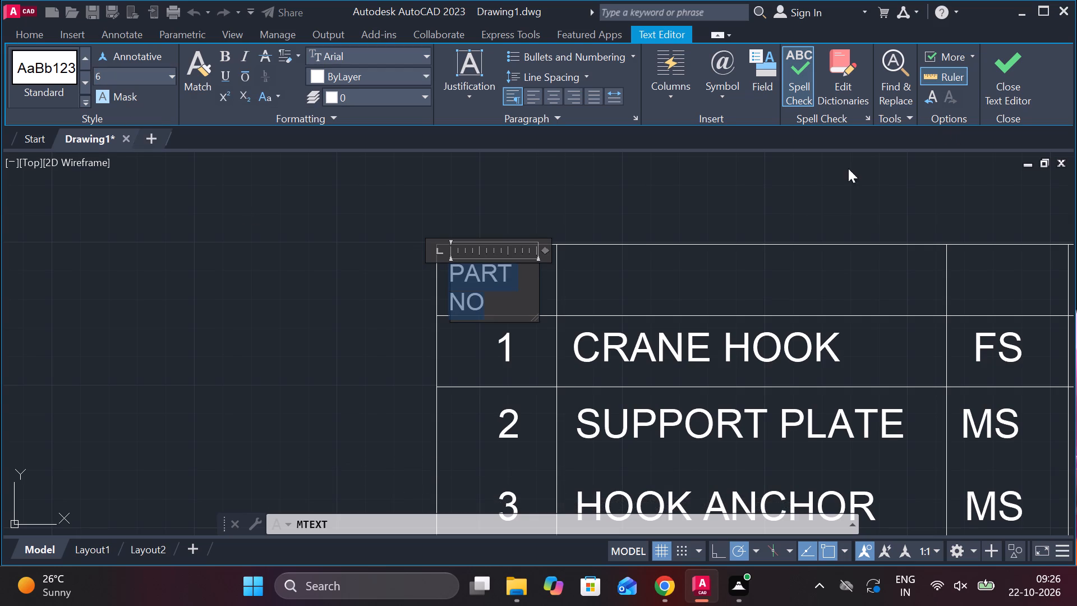
{"action": "left_click", "coordinate": [535, 282]}
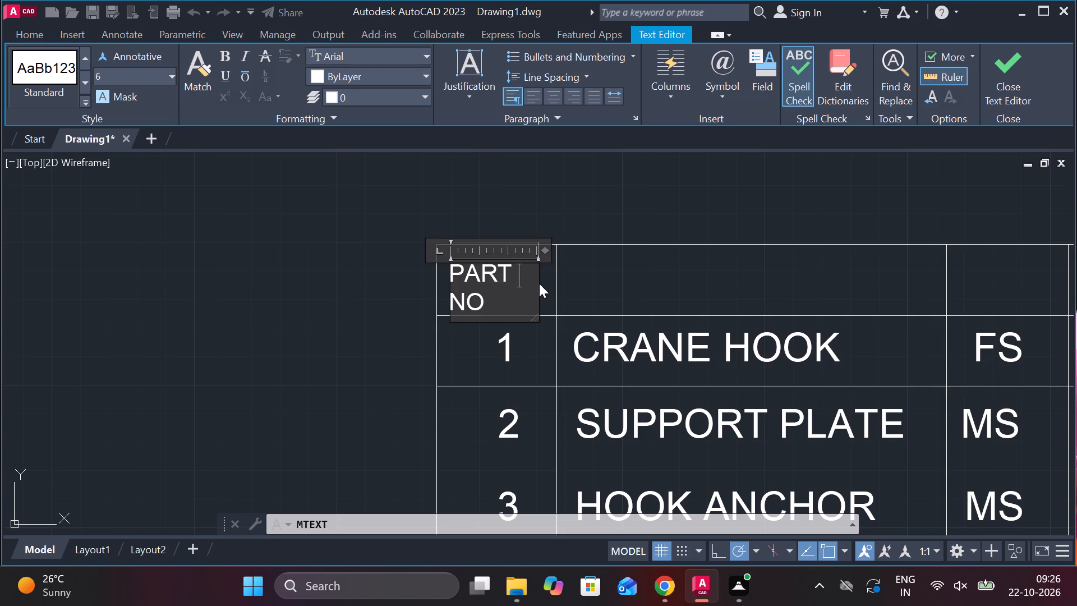
{"action": "left_click_drag", "start_coordinate": [537, 281], "coordinate": [556, 281]}
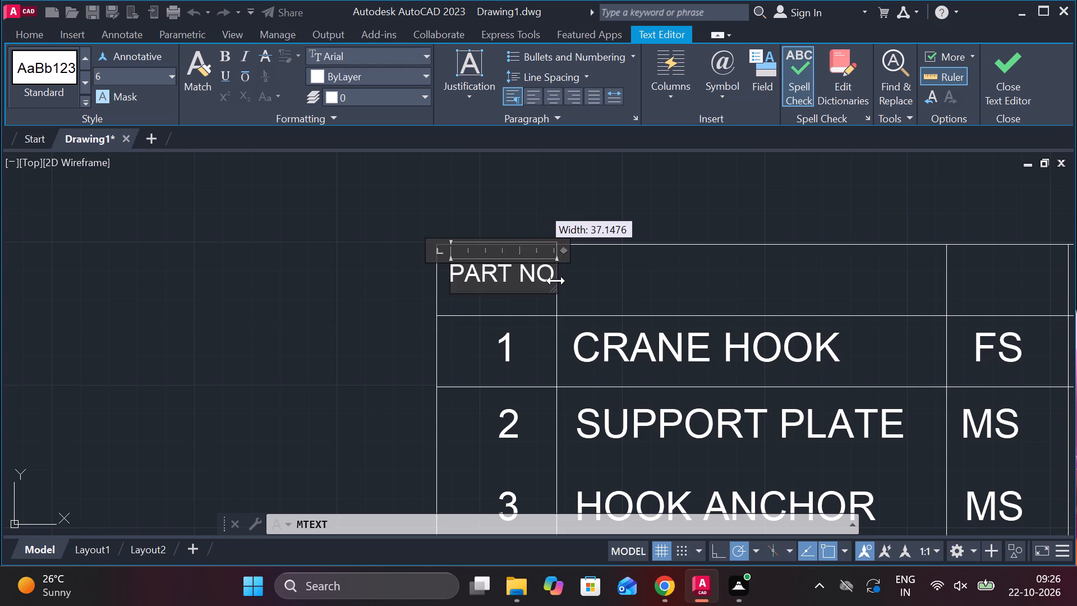
{"action": "left_click_drag", "start_coordinate": [556, 281], "coordinate": [554, 281]}
{"action": "left_click", "coordinate": [1015, 65]}
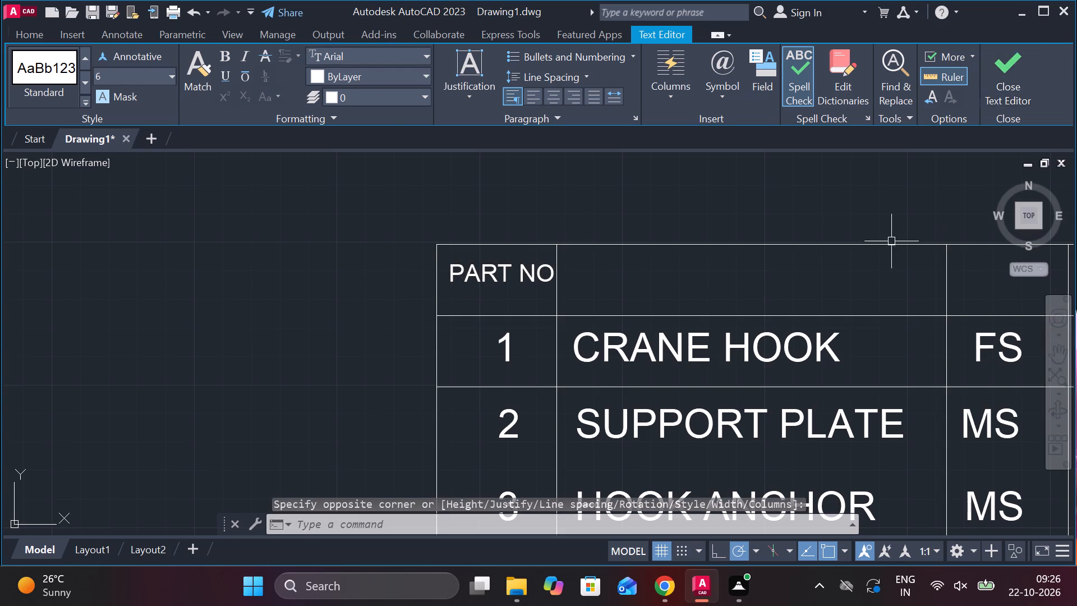
Copy the PART NO heading straight across into the header cells above the part names and the material codes.
{"action": "scroll", "coordinate": [738, 291], "scroll_direction": "down", "scroll_amount": 2}
{"action": "middle_click_drag", "start_coordinate": [754, 327], "coordinate": [670, 327]}
{"action": "scroll", "coordinate": [652, 309], "scroll_direction": "up", "scroll_amount": 1}
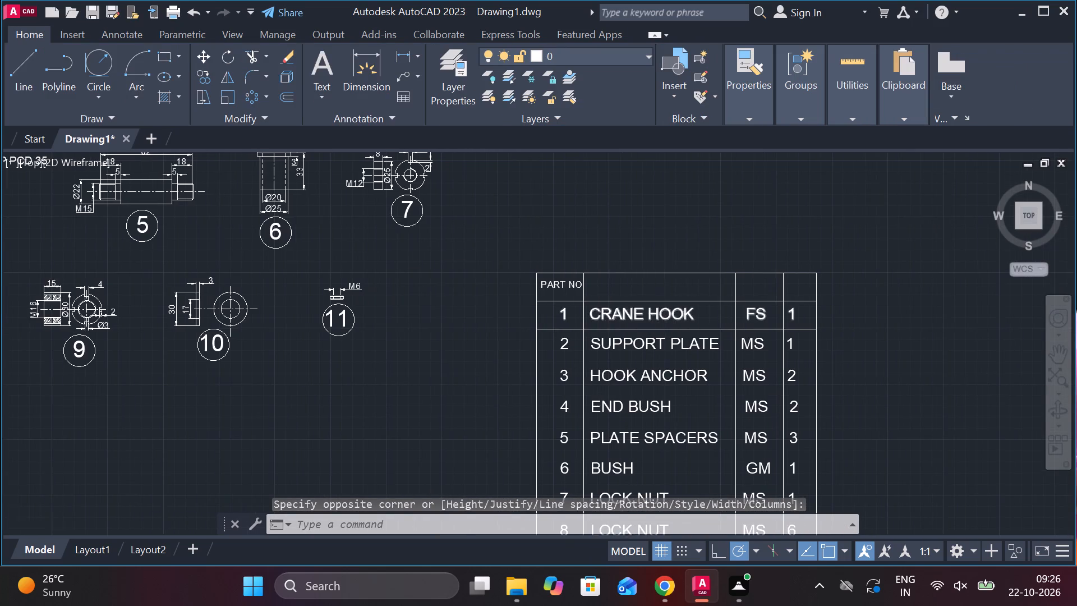
{"action": "left_click", "coordinate": [491, 266]}
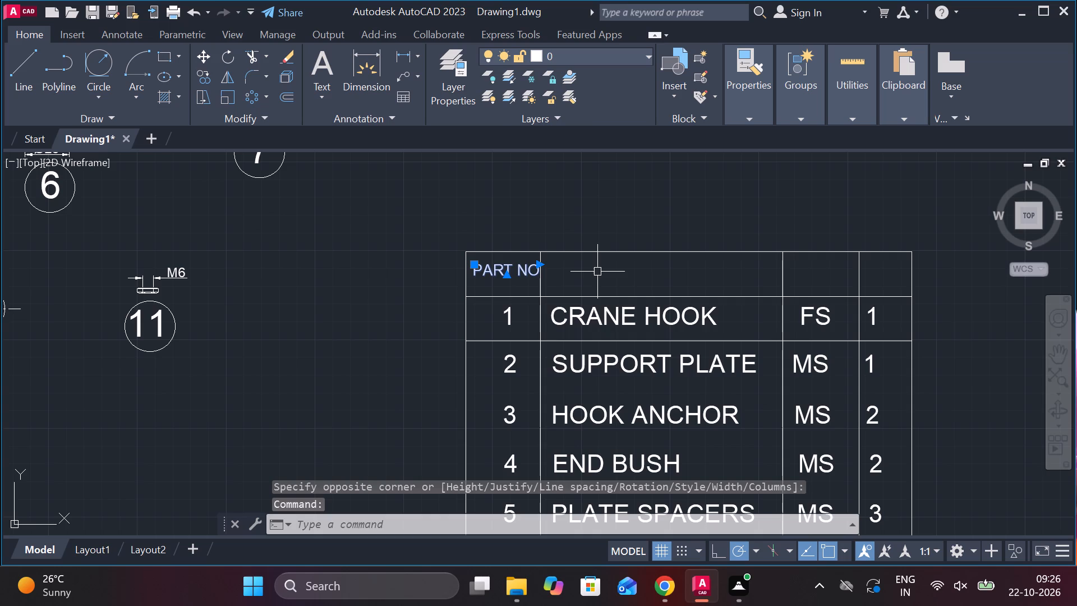
{"action": "type", "text": "CO"}
{"action": "key", "text": "Return"}
{"action": "left_click", "coordinate": [599, 272]}
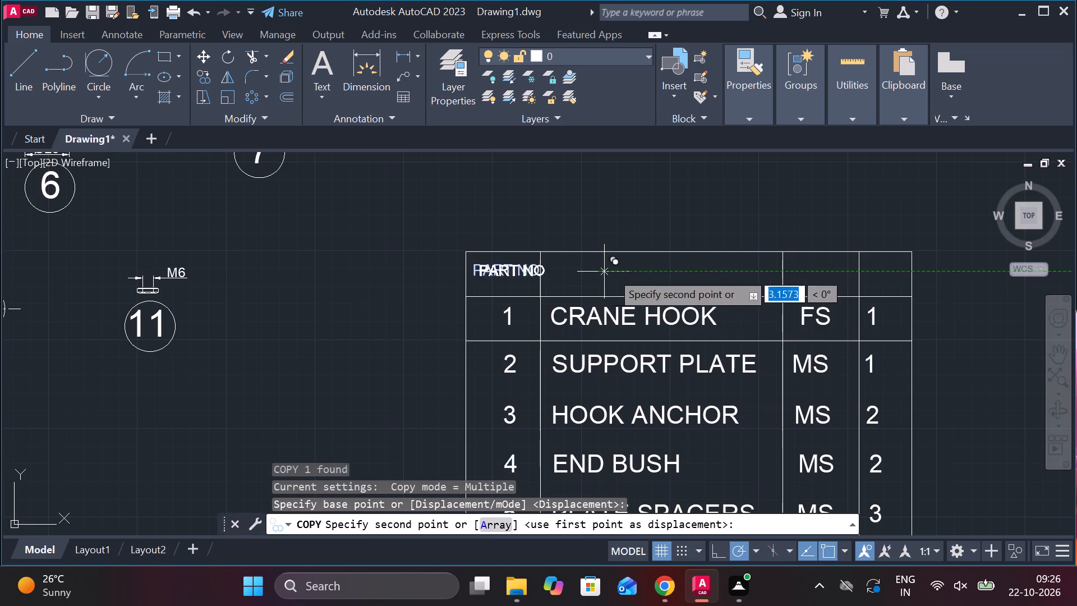
{"action": "left_click", "coordinate": [734, 269]}
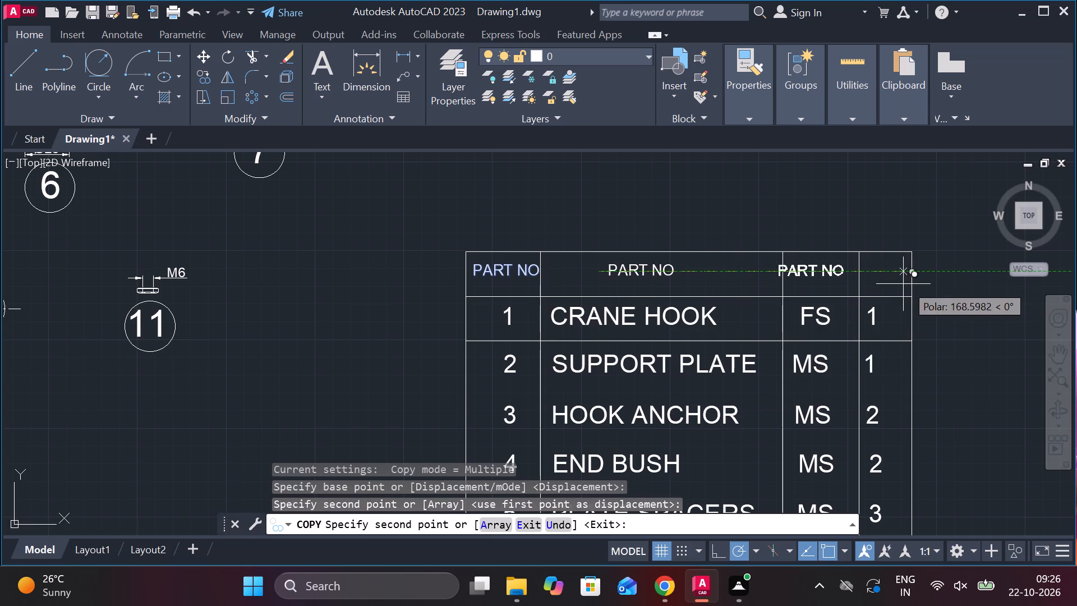
{"action": "left_click", "coordinate": [908, 284]}
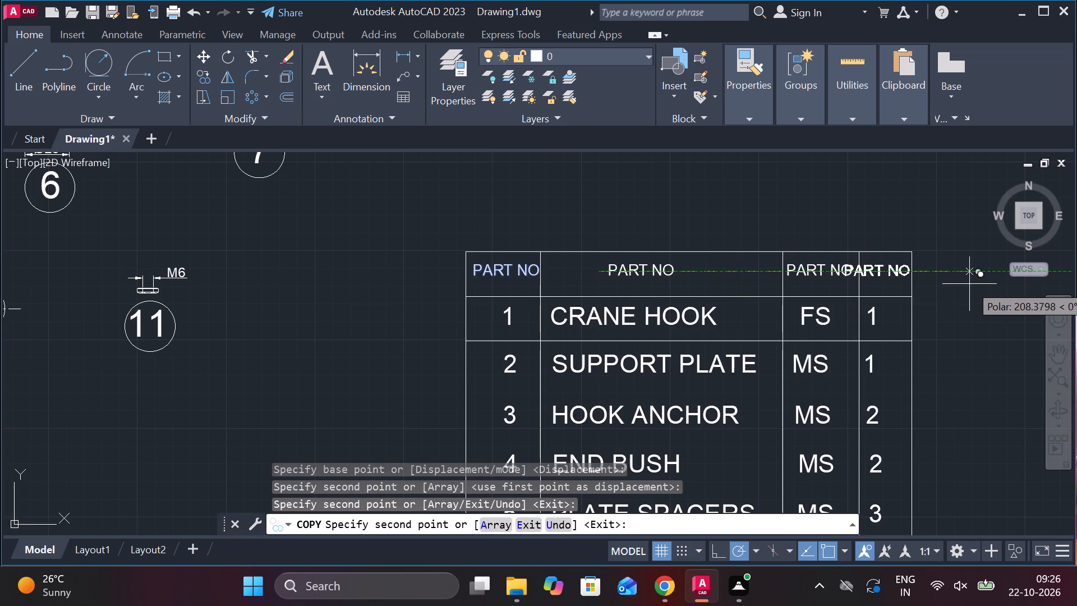
{"action": "middle_click_drag", "start_coordinate": [986, 284], "coordinate": [886, 287]}
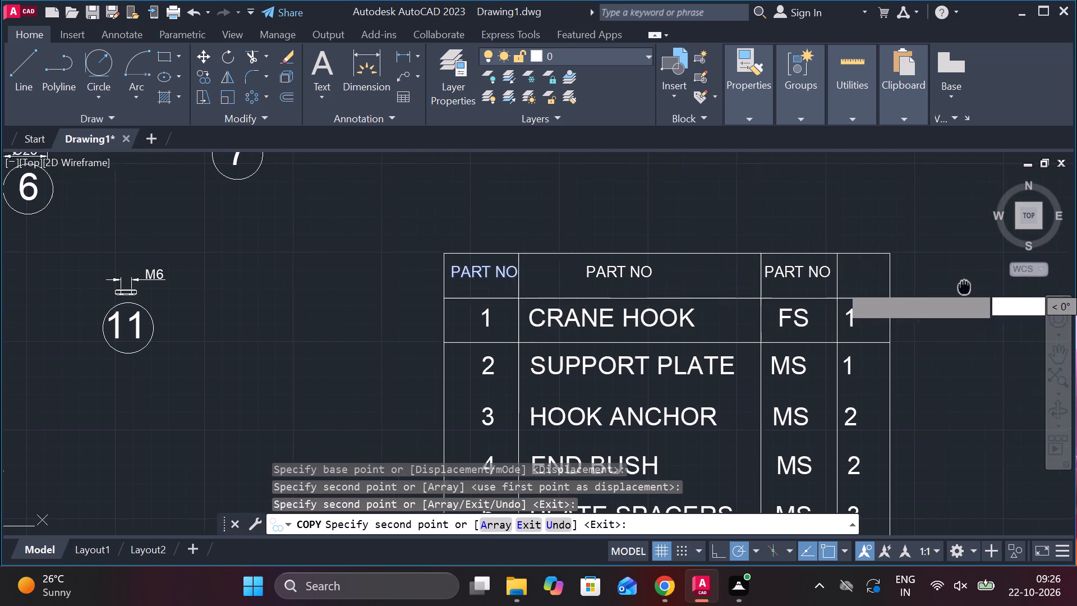
{"action": "middle_click_drag", "start_coordinate": [886, 287], "coordinate": [839, 287]}
{"action": "key", "text": "Escape"}
Change the copied heading above the part names to NAME.
{"action": "double_click", "coordinate": [518, 277]}
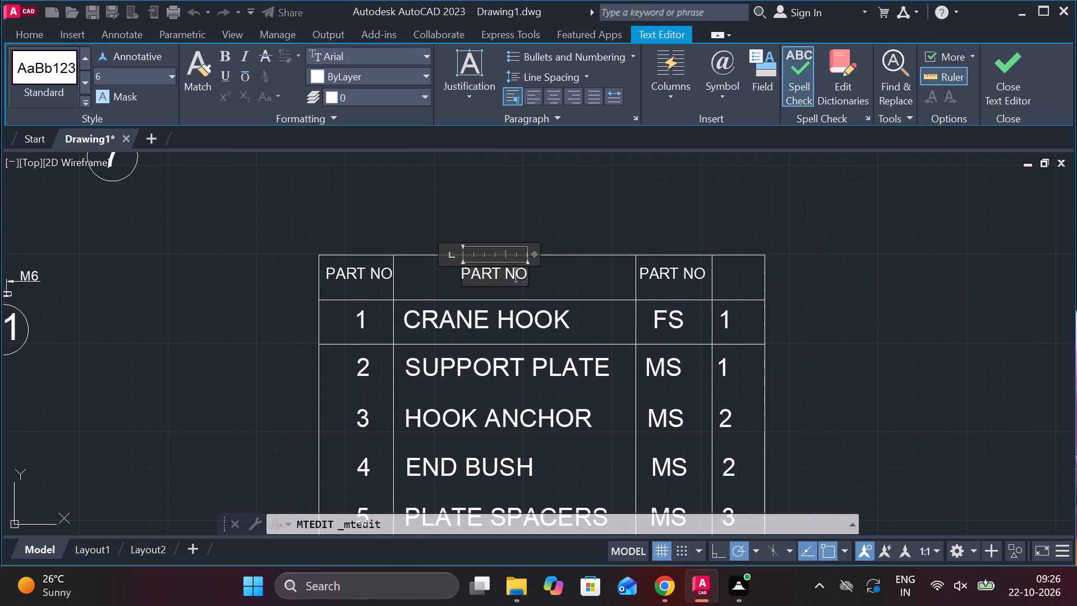
{"action": "key", "text": "Right"}
{"action": "key", "text": "BackSpace"}
{"action": "key", "text": "BackSpace"}
{"action": "key", "text": "BackSpace"}
{"action": "key", "text": "BackSpace"}
{"action": "key", "text": "BackSpace"}
{"action": "key", "text": "BackSpace"}
{"action": "key", "text": "BackSpace"}
{"action": "type", "text": "NAME"}
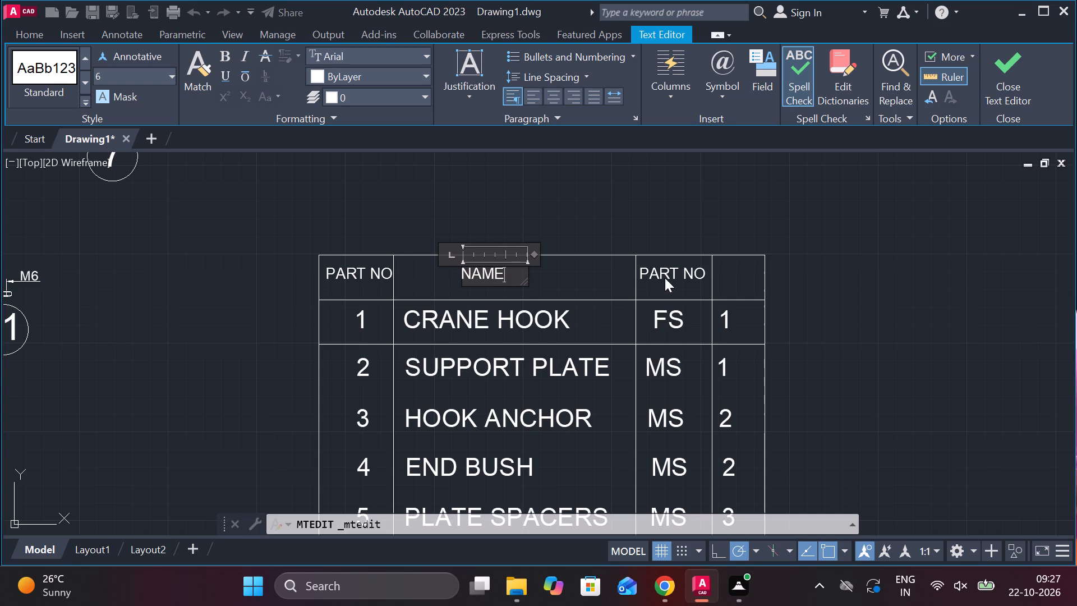
{"action": "left_click", "coordinate": [665, 278]}
Change the copied heading above the material codes to MATERIAL.
{"action": "double_click", "coordinate": [662, 271]}
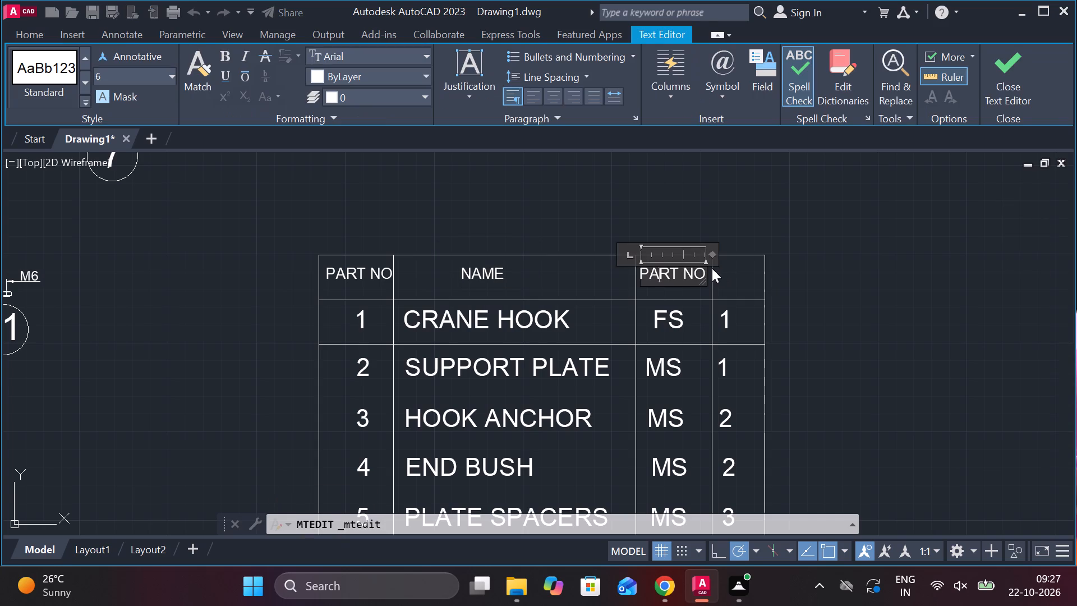
{"action": "left_click", "coordinate": [702, 271]}
{"action": "key", "text": "BackSpace"}
{"action": "key", "text": "BackSpace"}
{"action": "key", "text": "BackSpace"}
{"action": "key", "text": "BackSpace"}
{"action": "key", "text": "BackSpace"}
{"action": "key", "text": "BackSpace"}
{"action": "key", "text": "BackSpace"}
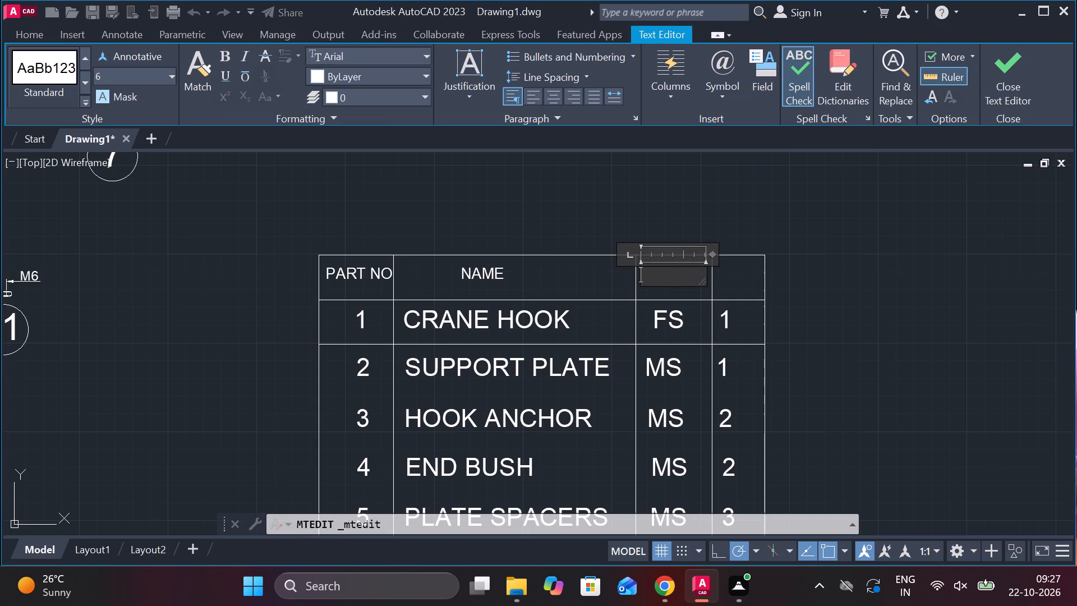
{"action": "type", "text": "MA"}
{"action": "key", "text": "t"}
{"action": "type", "text": "ERIAL"}
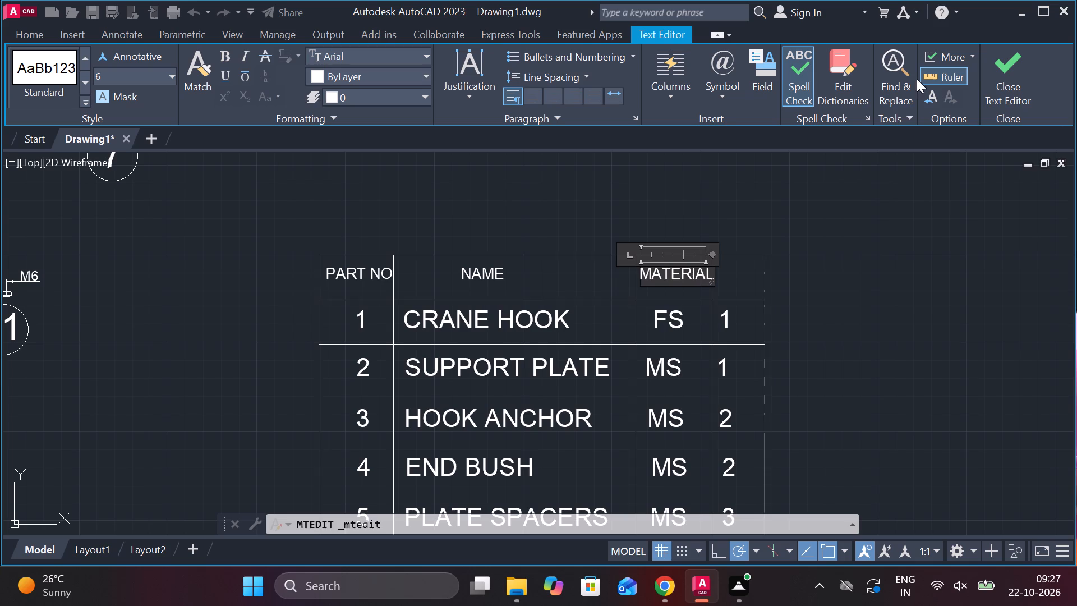
{"action": "left_click", "coordinate": [1022, 64]}
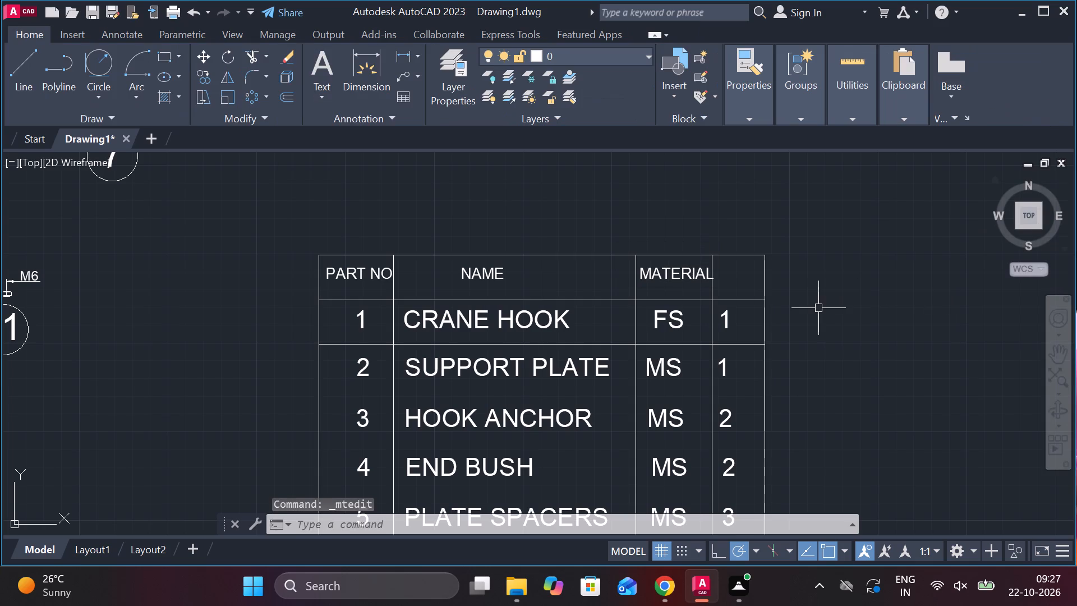
Shift the divider between the name and material columns about 13.5 units toward the part names.
{"action": "scroll", "coordinate": [818, 308], "scroll_direction": "down", "scroll_amount": 1}
{"action": "middle_click_drag", "start_coordinate": [797, 370], "coordinate": [776, 302]}
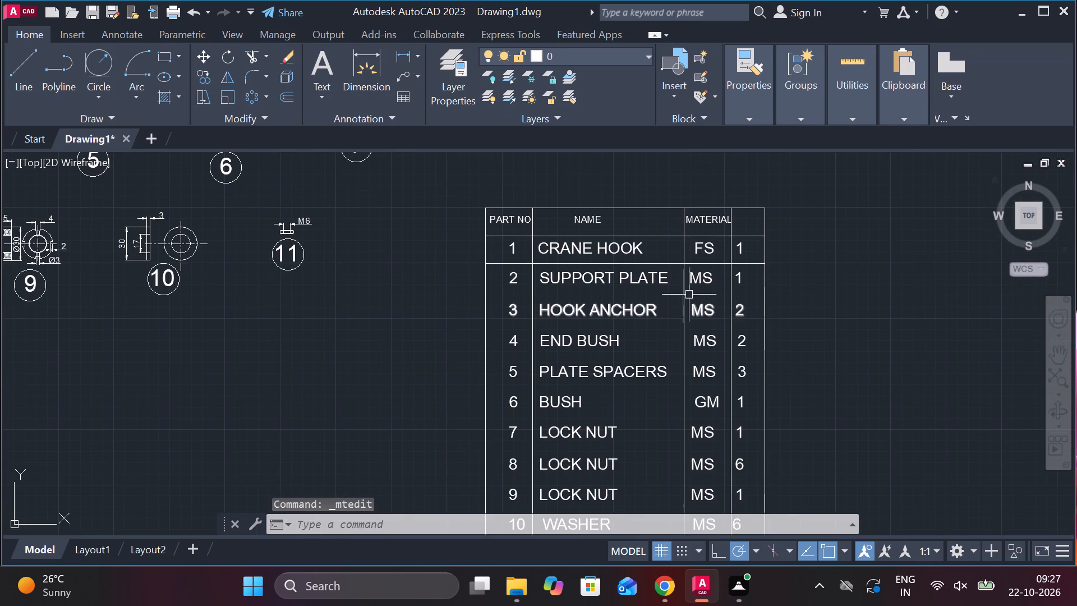
{"action": "left_click", "coordinate": [685, 261]}
{"action": "left_click", "coordinate": [682, 393]}
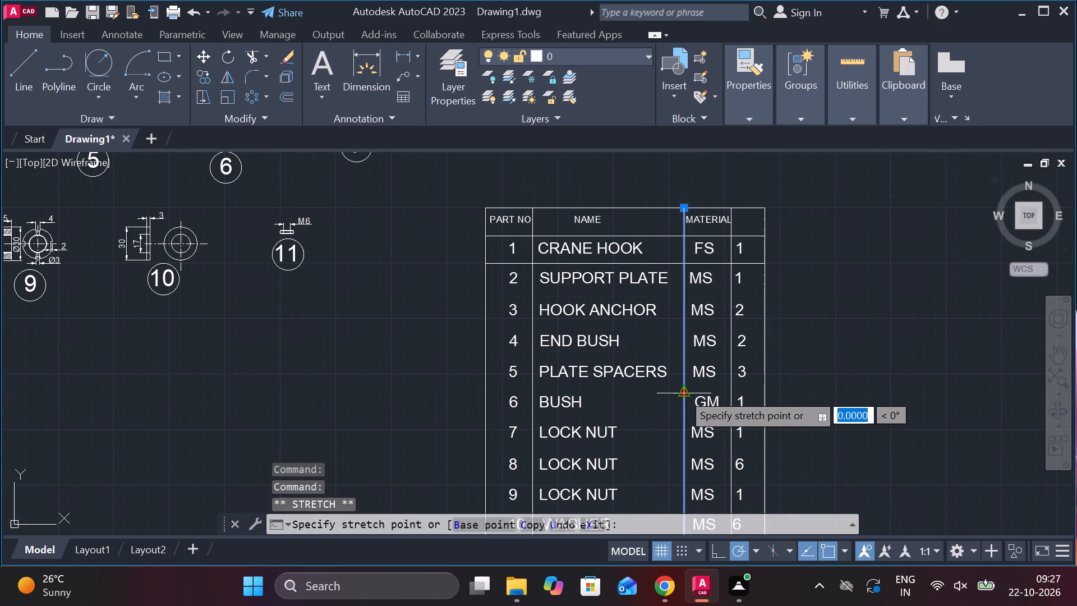
{"action": "left_click", "coordinate": [678, 395]}
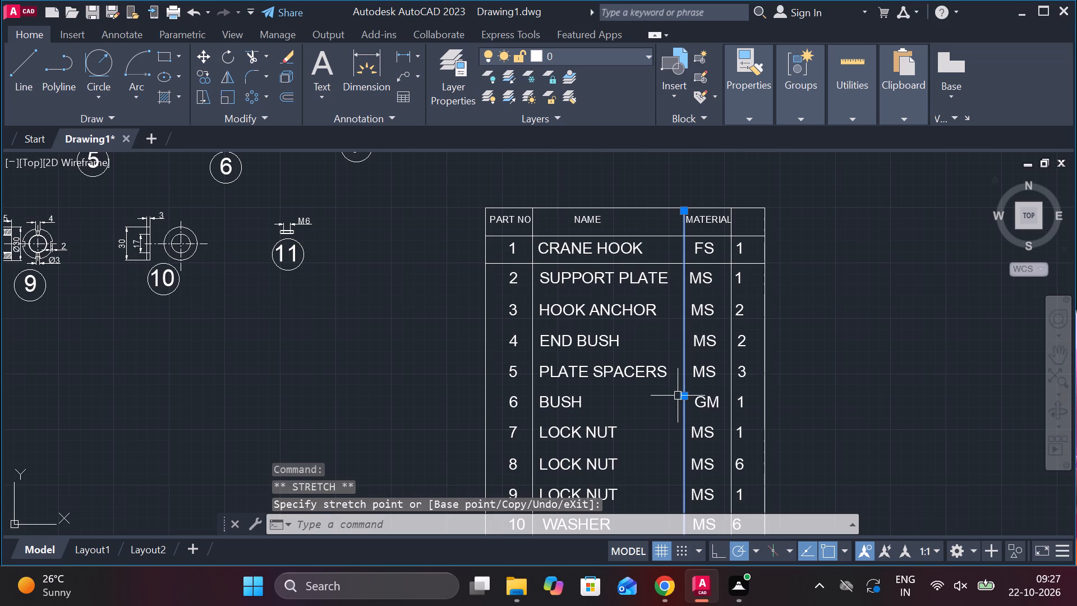
{"action": "left_click", "coordinate": [681, 397]}
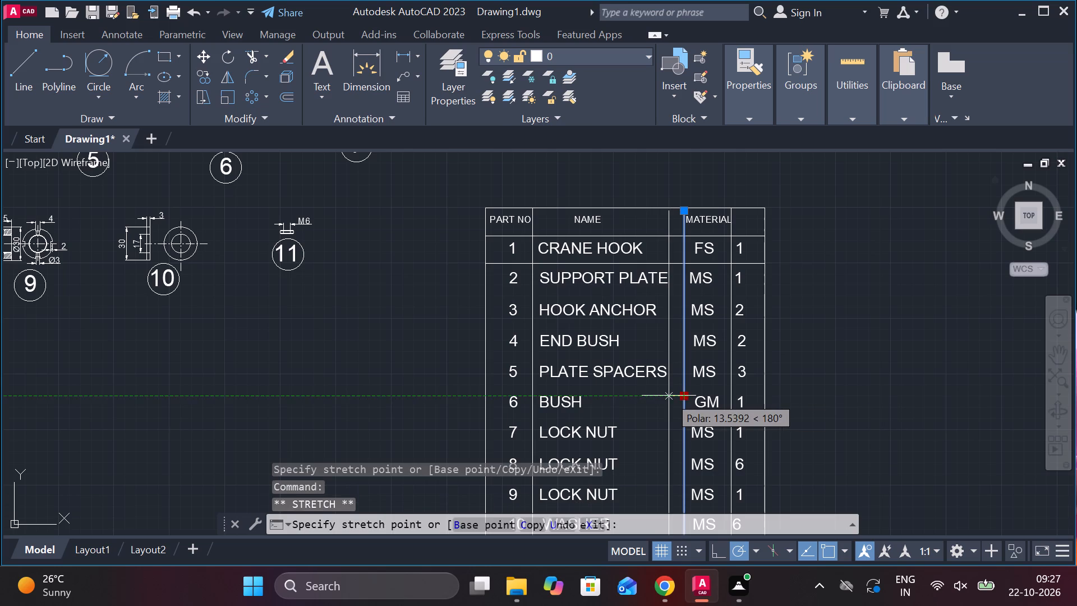
{"action": "left_click", "coordinate": [669, 396]}
{"action": "left_click", "coordinate": [669, 396]}
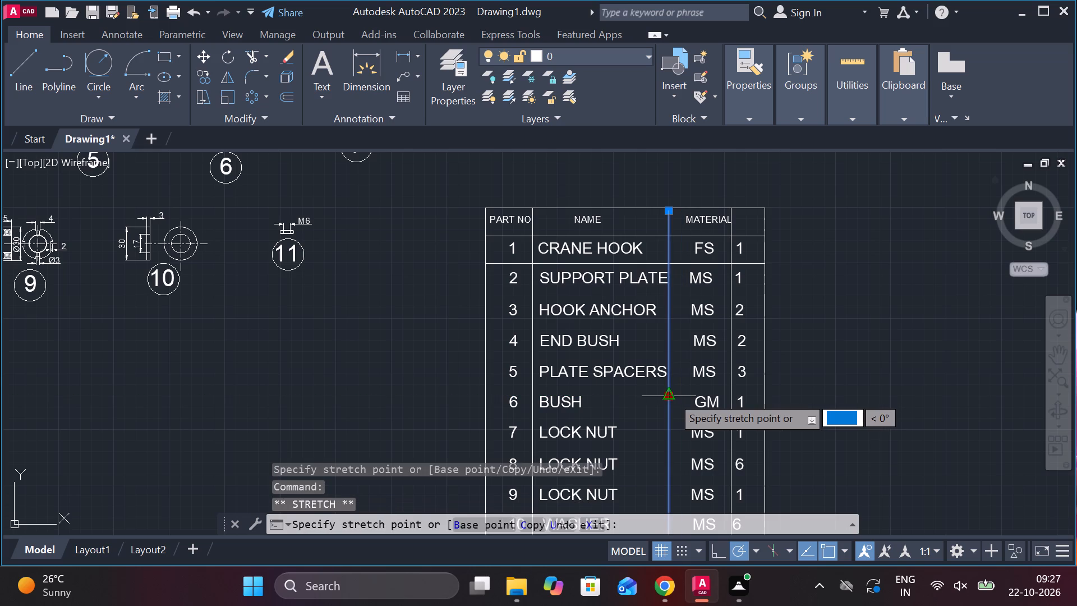
{"action": "scroll", "coordinate": [671, 396], "scroll_direction": "up", "scroll_amount": 2}
{"action": "left_click", "coordinate": [671, 396]}
Move the MATERIAL heading toward the shifted divider so it sits centred in its header cell.
{"action": "scroll", "coordinate": [704, 396], "scroll_direction": "down", "scroll_amount": 1}
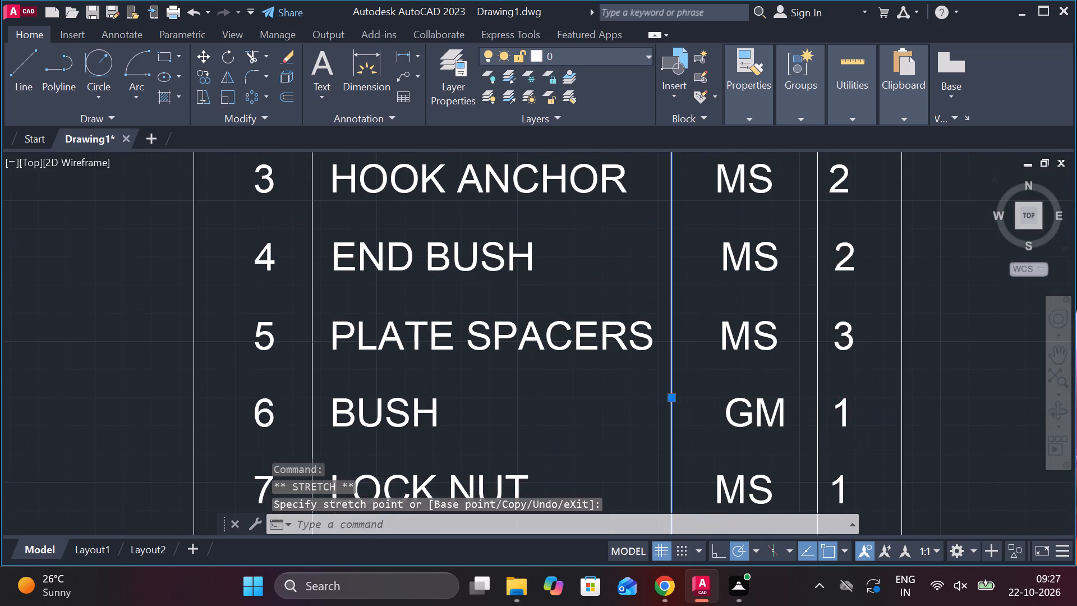
{"action": "scroll", "coordinate": [704, 396], "scroll_direction": "down", "scroll_amount": 1}
{"action": "scroll", "coordinate": [707, 238], "scroll_direction": "up", "scroll_amount": 2}
{"action": "left_click", "coordinate": [714, 200]}
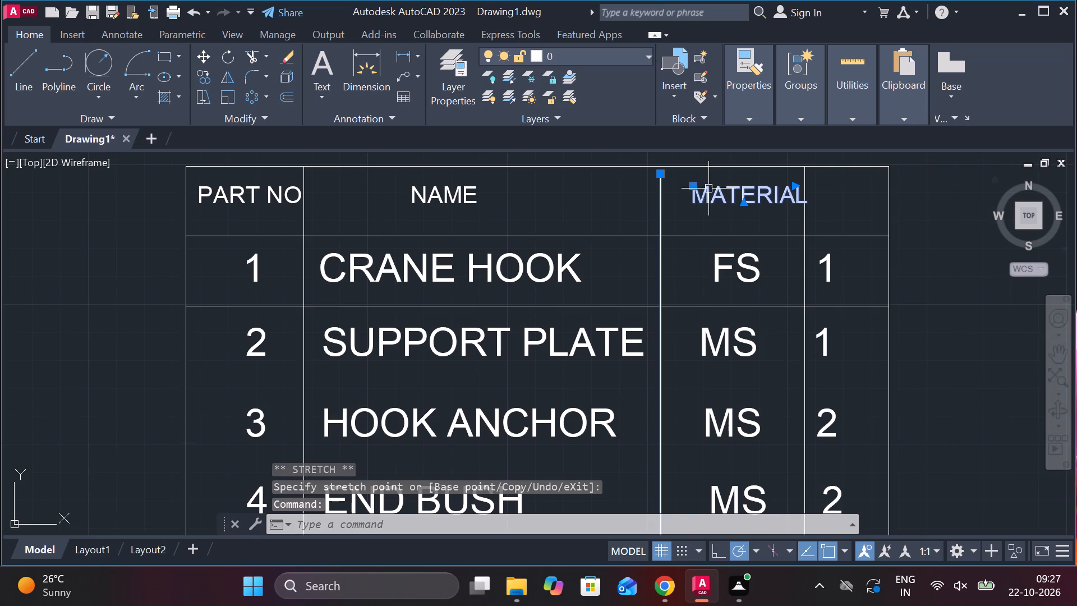
{"action": "left_click", "coordinate": [696, 186]}
{"action": "left_click", "coordinate": [676, 187]}
{"action": "key", "text": "Escape"}
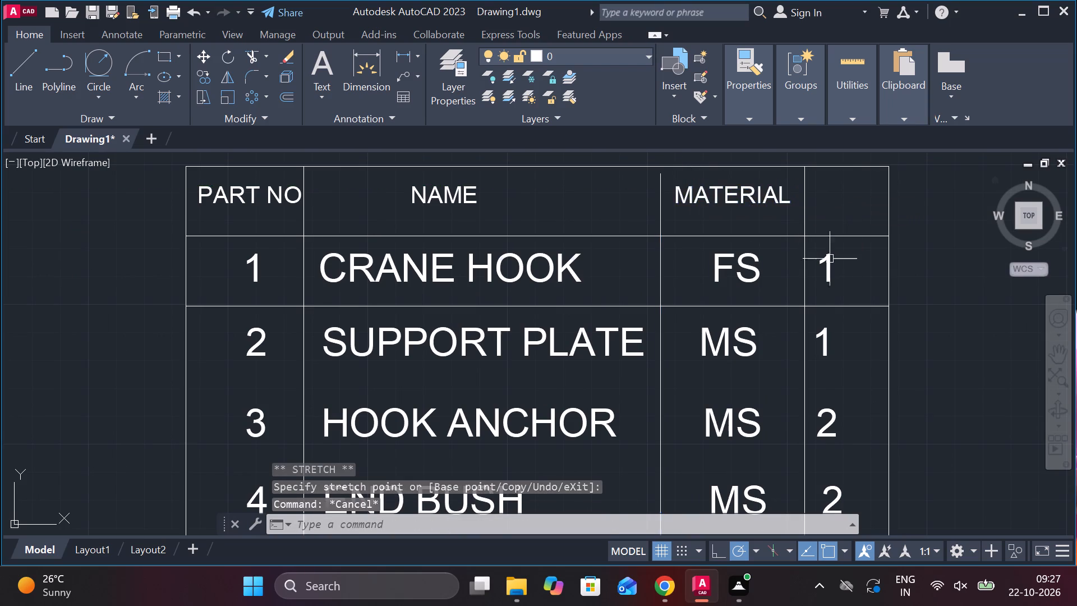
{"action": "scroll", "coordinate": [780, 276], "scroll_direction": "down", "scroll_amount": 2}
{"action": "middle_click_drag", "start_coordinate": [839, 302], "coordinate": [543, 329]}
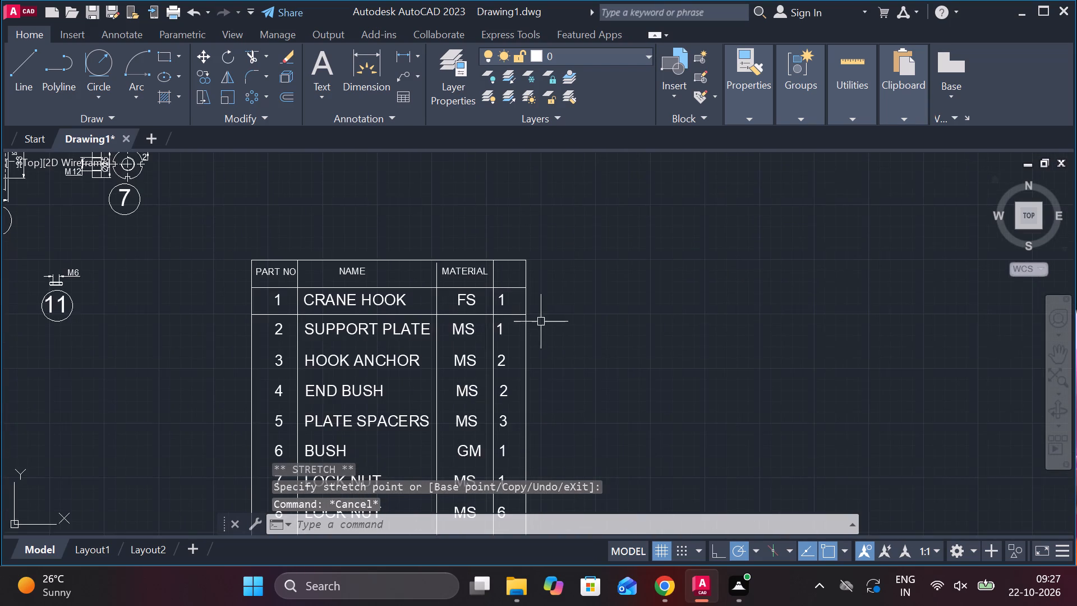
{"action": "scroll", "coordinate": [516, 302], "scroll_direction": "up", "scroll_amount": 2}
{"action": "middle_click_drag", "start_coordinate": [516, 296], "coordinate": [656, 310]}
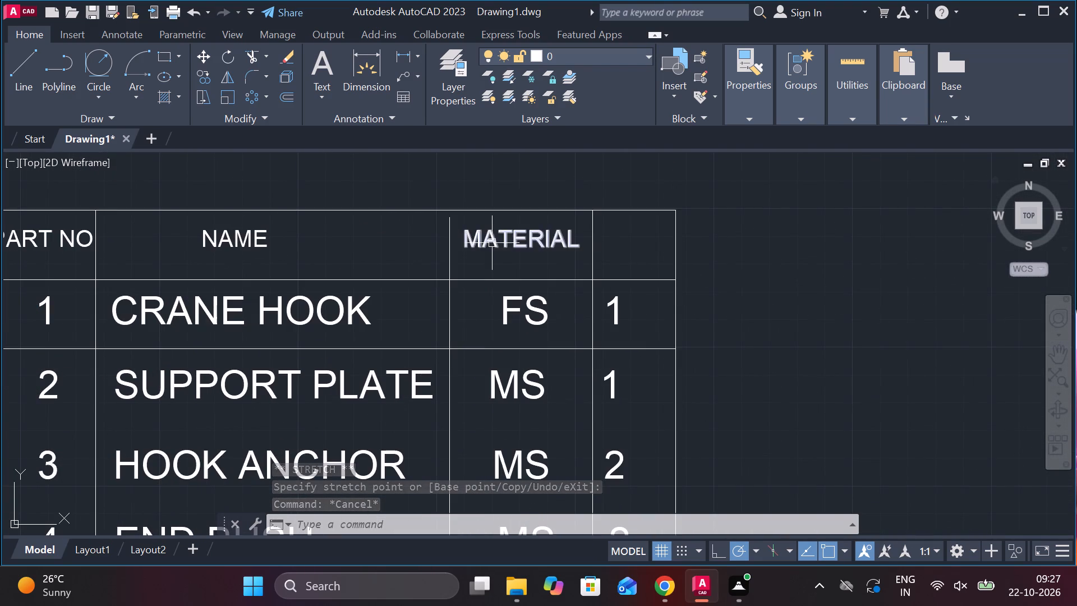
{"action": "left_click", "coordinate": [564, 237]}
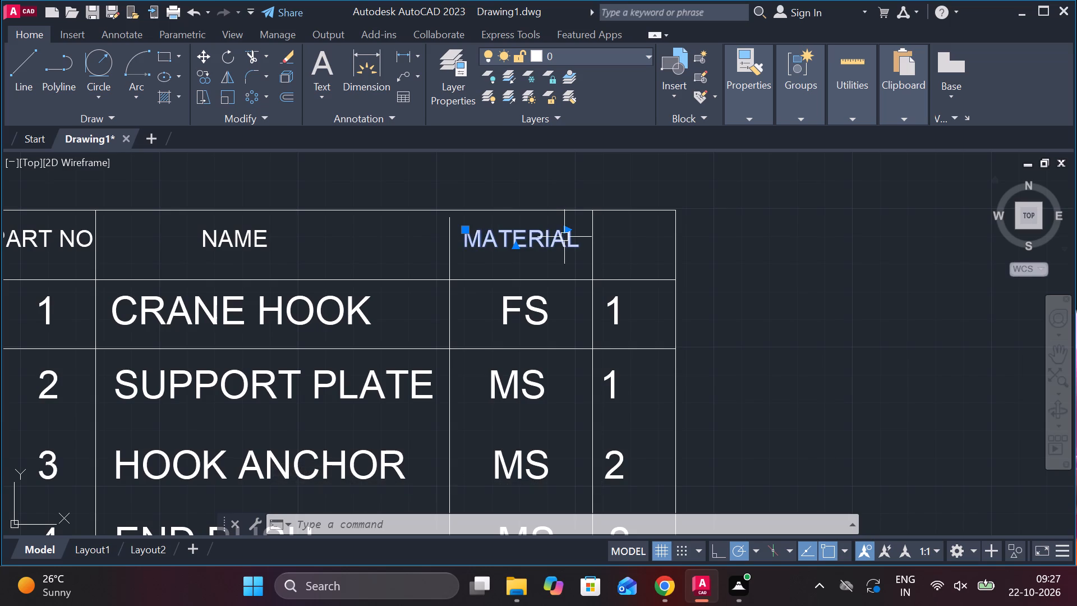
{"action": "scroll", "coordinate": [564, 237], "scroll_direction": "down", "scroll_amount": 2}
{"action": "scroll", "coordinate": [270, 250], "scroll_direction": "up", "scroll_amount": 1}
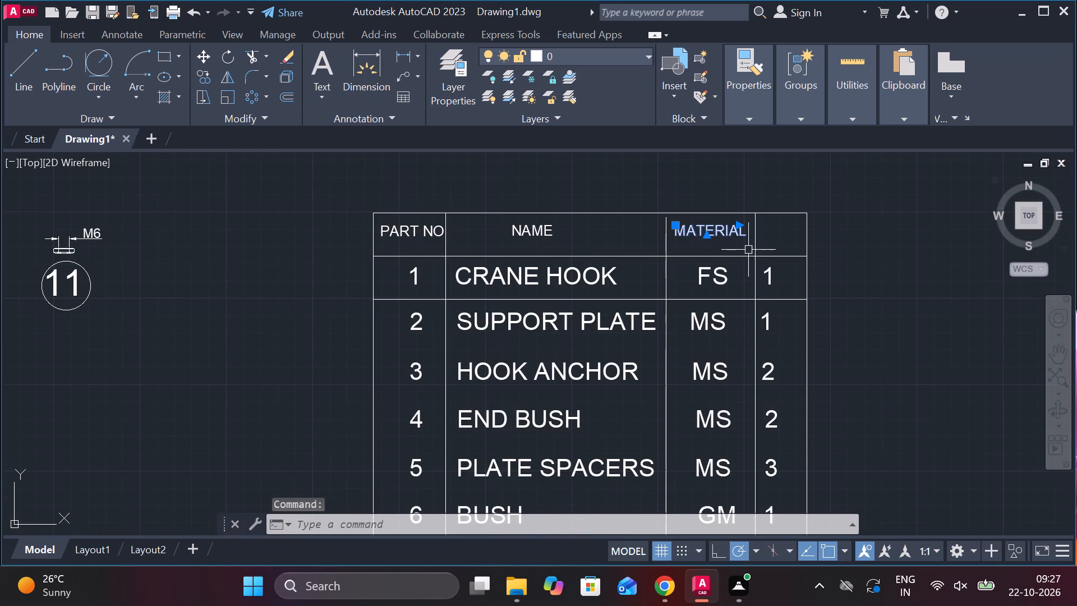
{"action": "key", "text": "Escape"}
Copy the NAME heading straight across, about 143 units, into the empty header cell above the quantities.
{"action": "scroll", "coordinate": [779, 244], "scroll_direction": "up", "scroll_amount": 1}
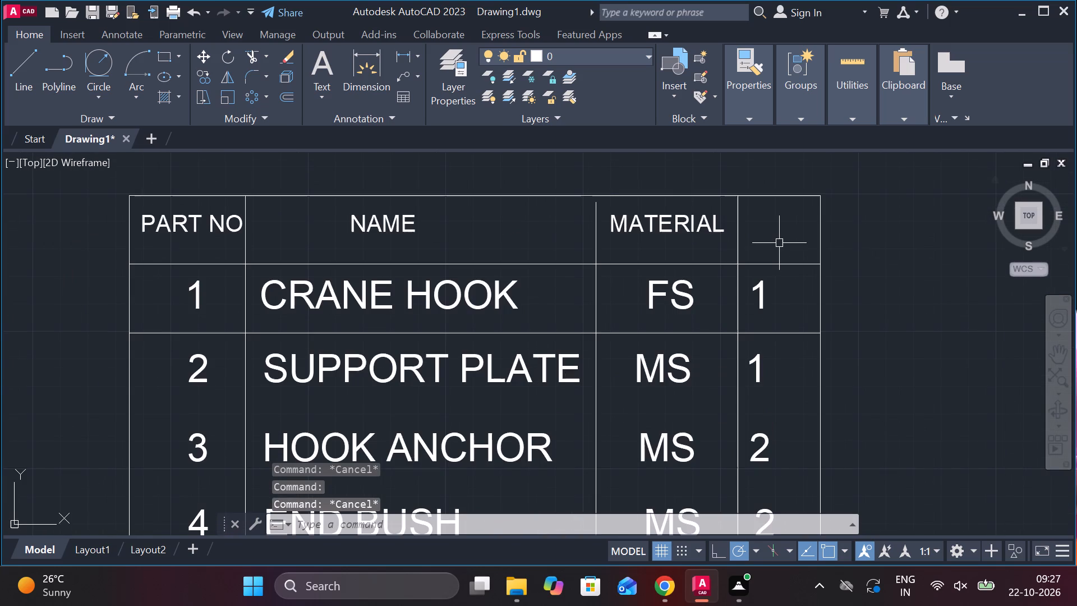
{"action": "left_click", "coordinate": [390, 222]}
{"action": "type", "text": "CO"}
{"action": "key", "text": "Return"}
{"action": "left_click", "coordinate": [403, 233]}
{"action": "scroll", "coordinate": [915, 240], "scroll_direction": "up", "scroll_amount": 1}
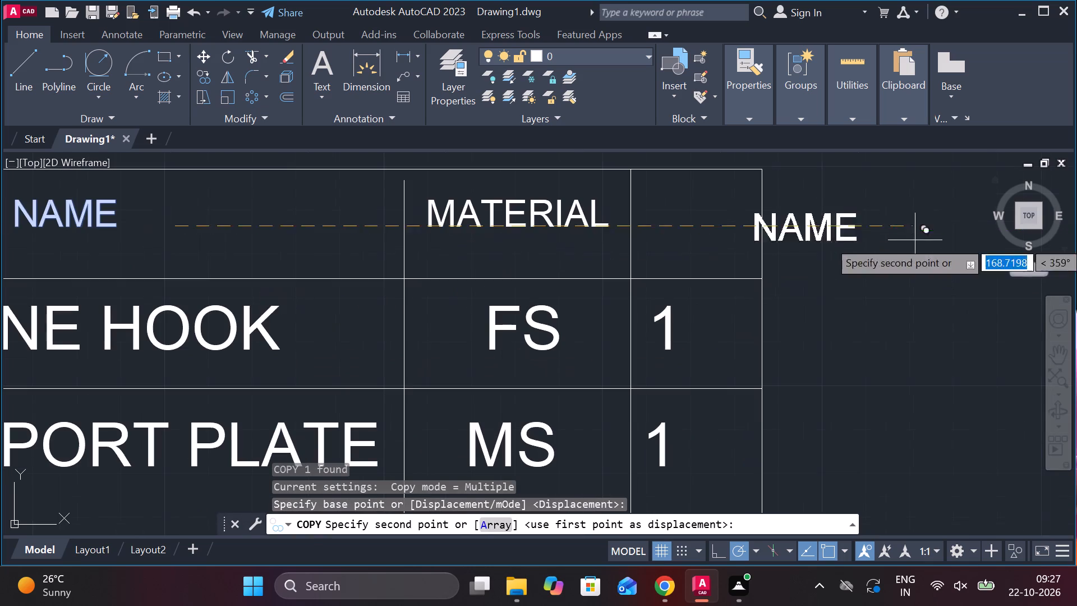
{"action": "left_click", "coordinate": [802, 230]}
{"action": "key", "text": "Escape"}
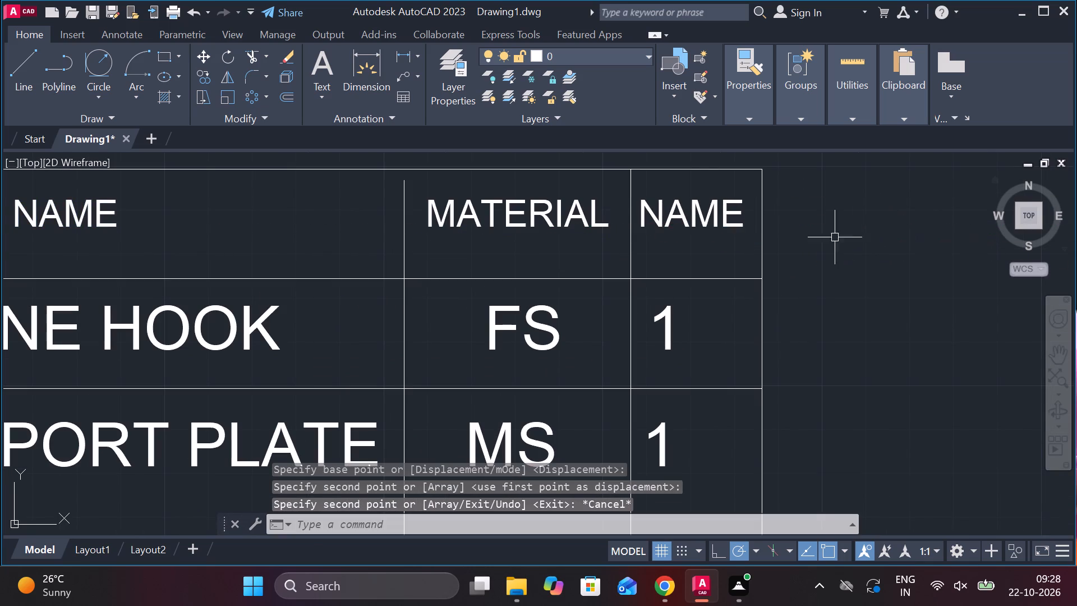
Change the copied heading above the quantities to QTY.
{"action": "double_click", "coordinate": [717, 206]}
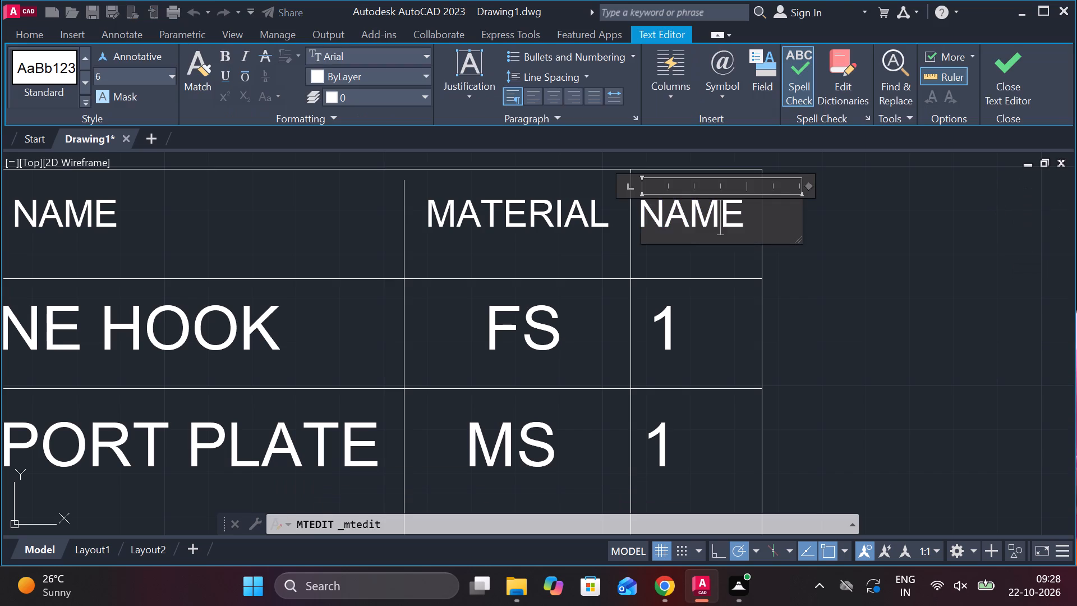
{"action": "left_click_drag", "start_coordinate": [752, 221], "coordinate": [648, 218]}
{"action": "key", "text": "q"}
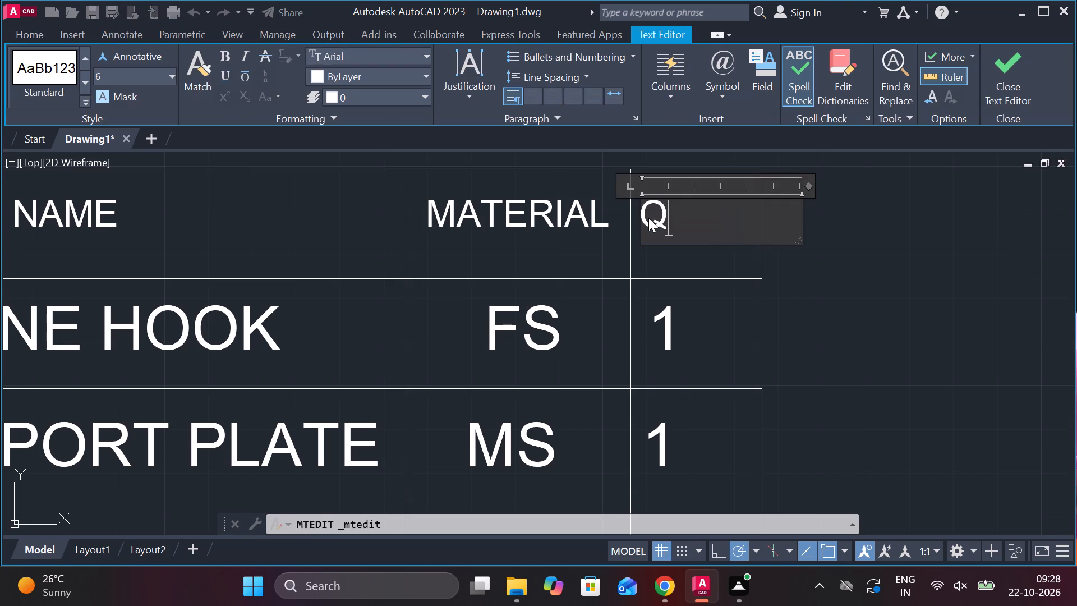
{"action": "type", "text": "TY"}
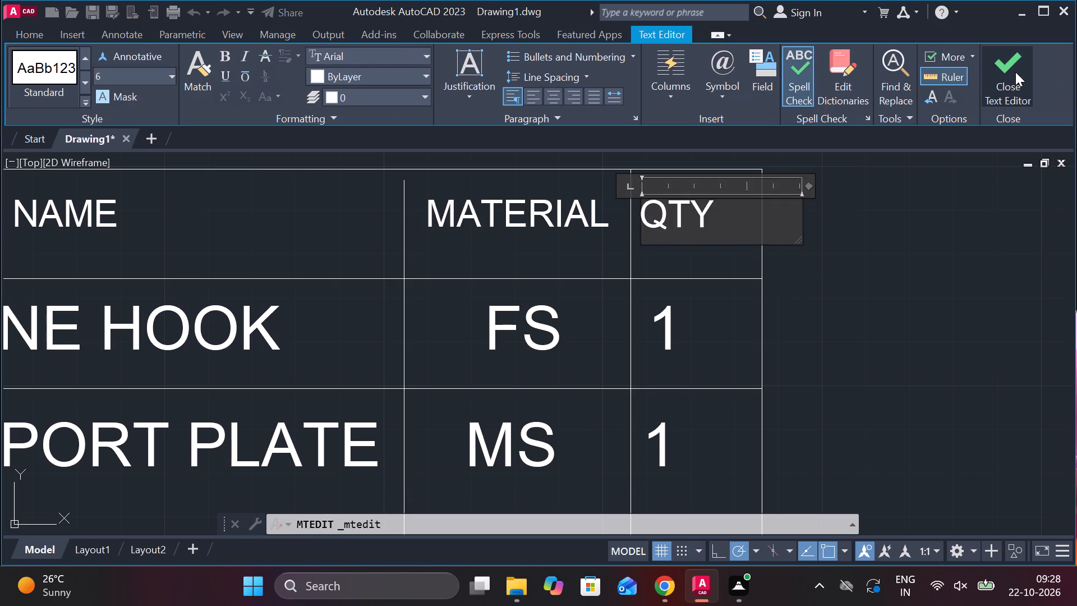
{"action": "left_click", "coordinate": [1015, 72]}
Move the QTY heading horizontally about 3.4 units away from the material column to centre it in its cell.
{"action": "scroll", "coordinate": [733, 276], "scroll_direction": "down", "scroll_amount": 1}
{"action": "scroll", "coordinate": [696, 229], "scroll_direction": "up", "scroll_amount": 1}
{"action": "left_click", "coordinate": [696, 229]}
{"action": "left_click", "coordinate": [659, 228]}
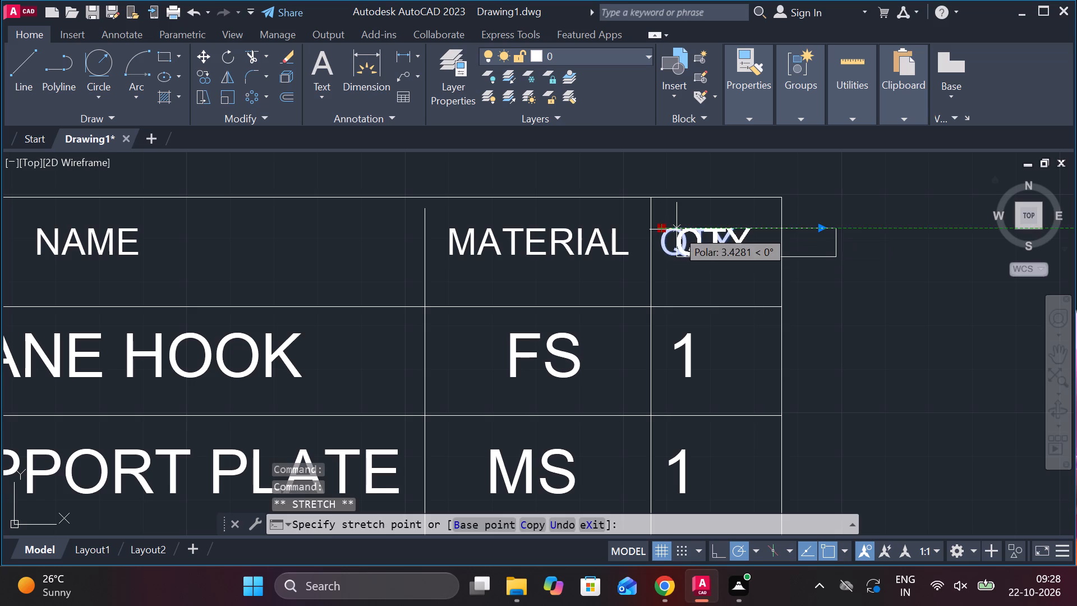
{"action": "left_click", "coordinate": [676, 229]}
{"action": "key", "text": "Escape"}
Copy the PART NO heading straight up to just above the table's top border, over the first column.
{"action": "scroll", "coordinate": [812, 283], "scroll_direction": "down", "scroll_amount": 3}
{"action": "scroll", "coordinate": [878, 325], "scroll_direction": "down", "scroll_amount": 1}
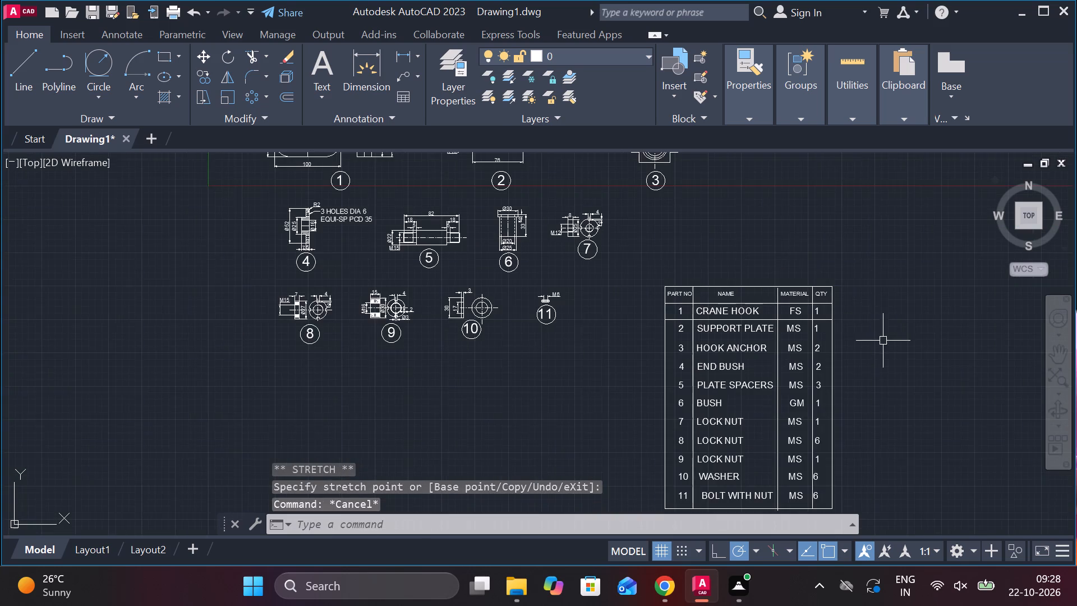
{"action": "middle_click_drag", "start_coordinate": [879, 341], "coordinate": [843, 318]}
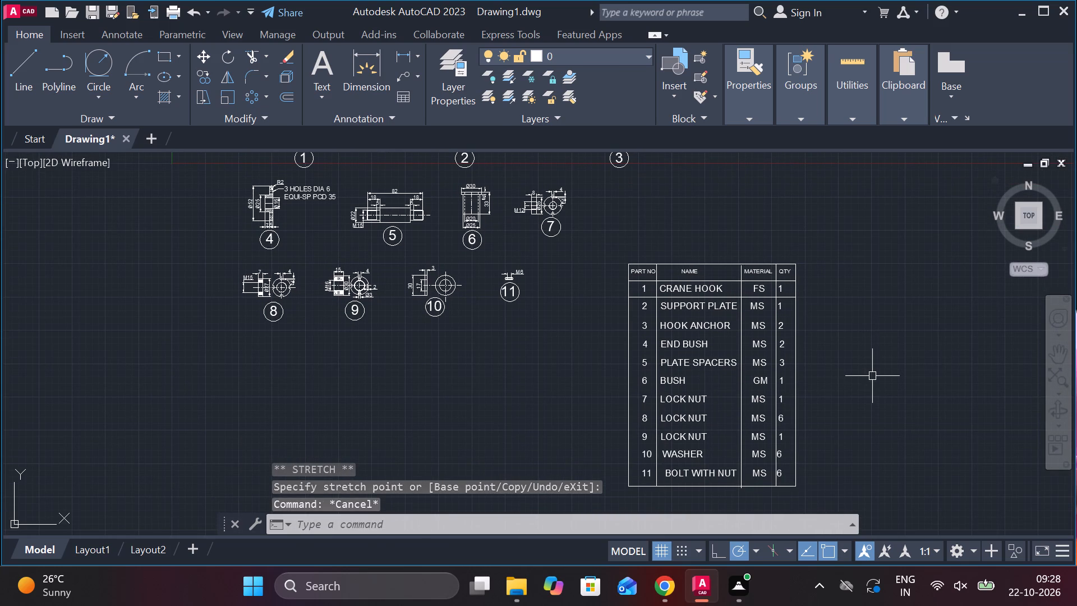
{"action": "scroll", "coordinate": [643, 246], "scroll_direction": "up", "scroll_amount": 2}
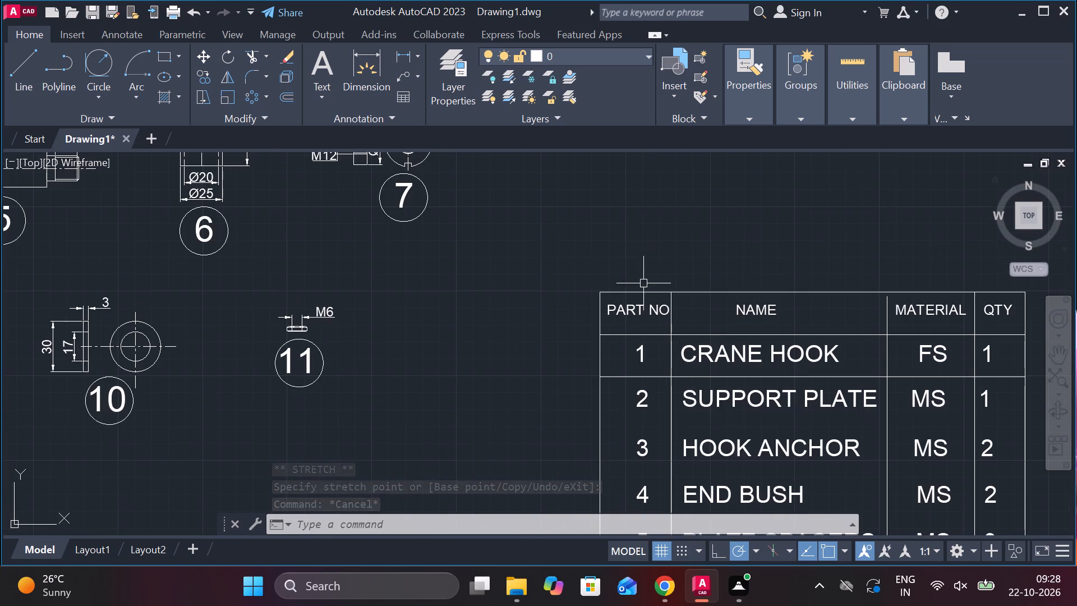
{"action": "left_click", "coordinate": [636, 304]}
{"action": "type", "text": "CO"}
{"action": "key", "text": "Return"}
{"action": "left_click", "coordinate": [628, 304]}
{"action": "scroll", "coordinate": [637, 247], "scroll_direction": "up", "scroll_amount": 2}
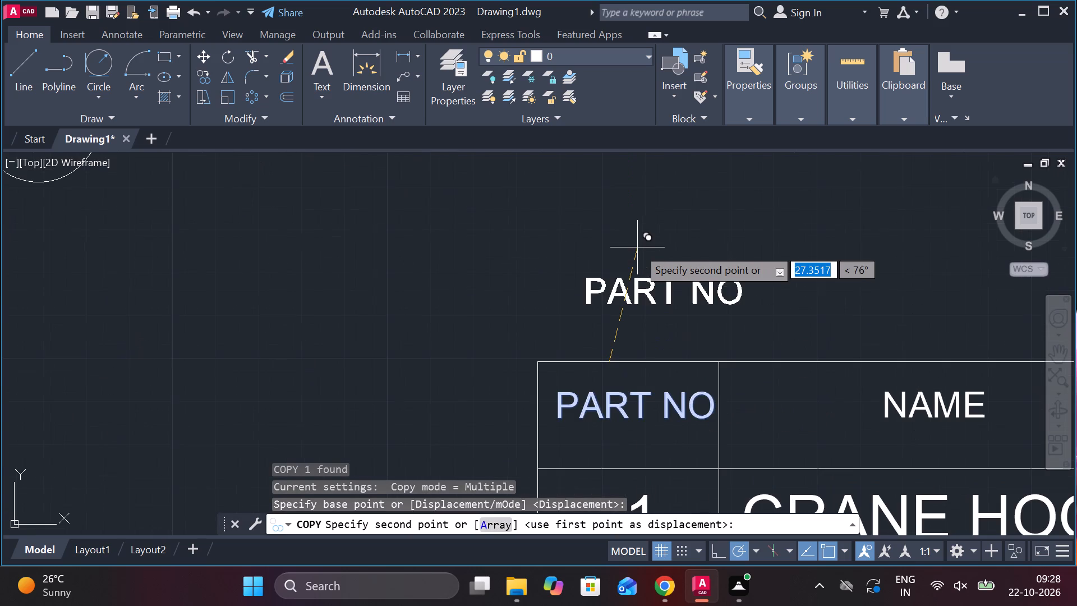
{"action": "left_click", "coordinate": [604, 263]}
{"action": "key", "text": "Escape"}
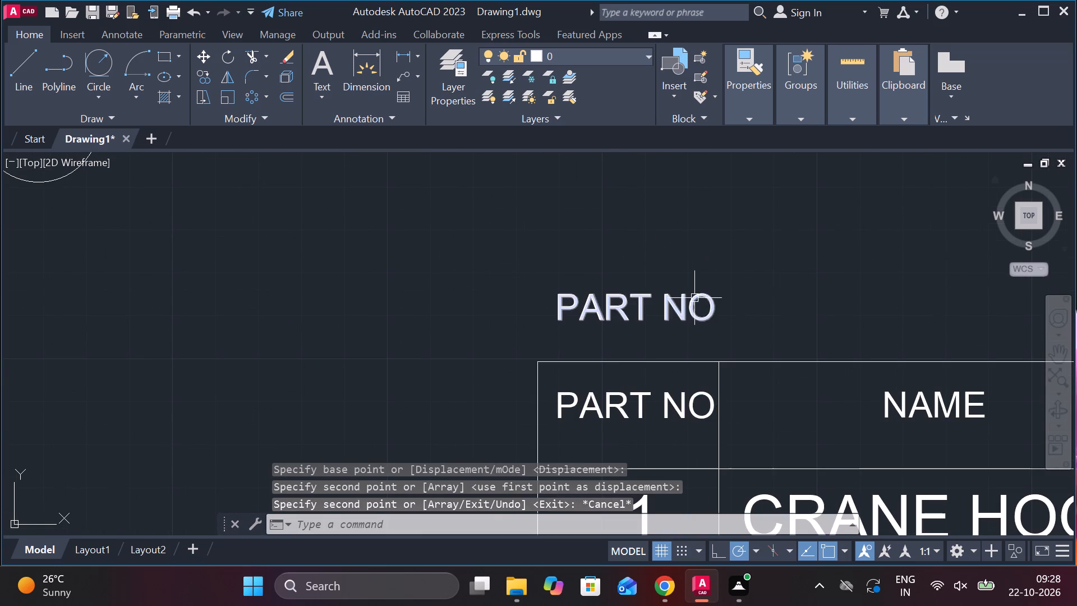
Change the copied text above the table to PARTS LIST and widen its text frame to fit on one line.
{"action": "double_click", "coordinate": [694, 298]}
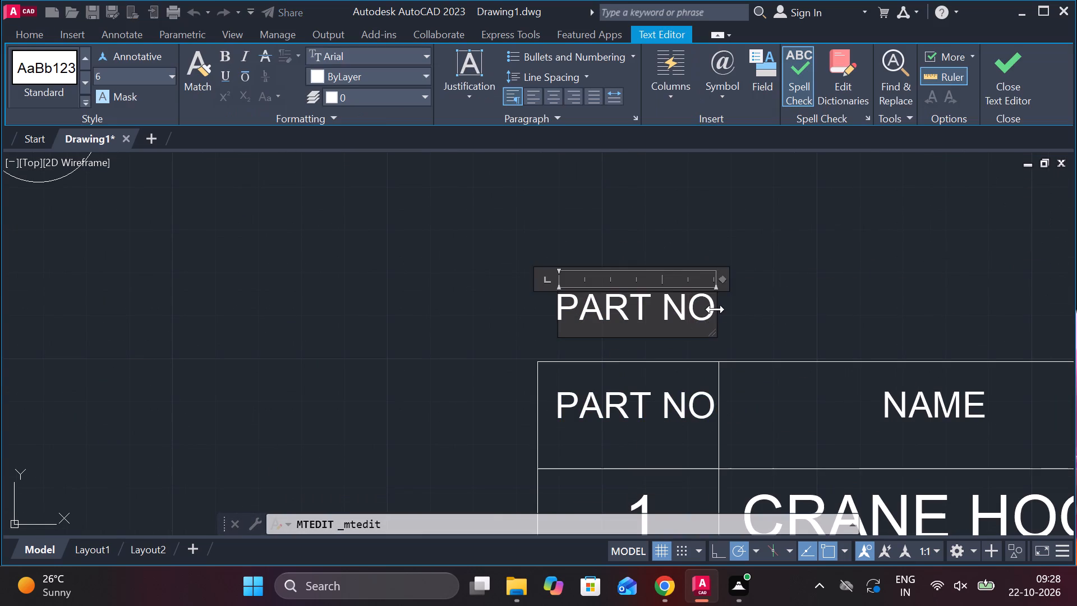
{"action": "left_click", "coordinate": [709, 319]}
{"action": "key", "text": "BackSpace"}
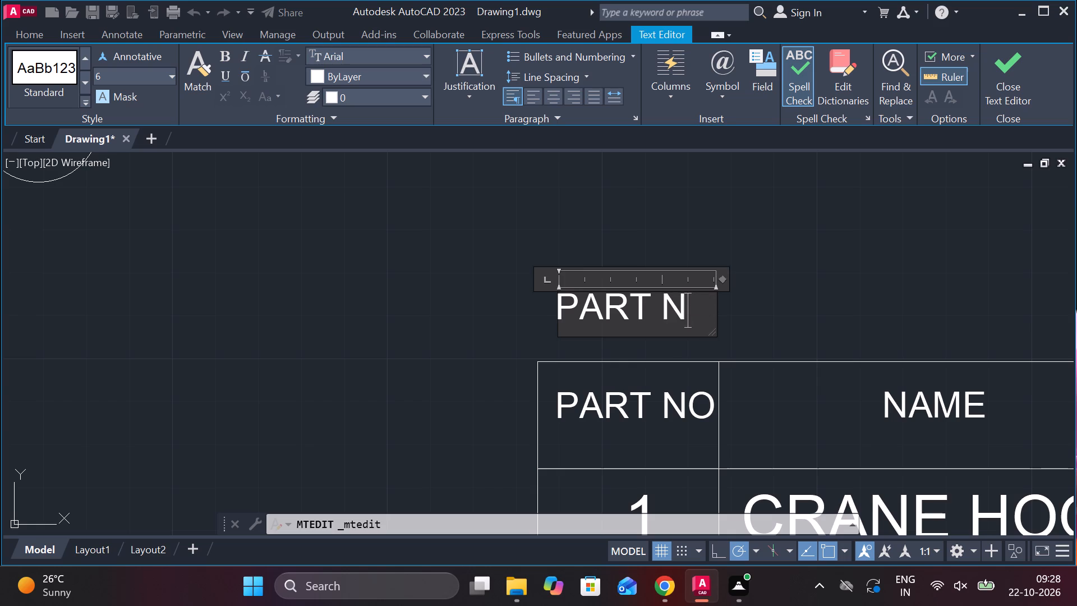
{"action": "key", "text": "BackSpace"}
{"action": "key", "text": "BackSpace"}
{"action": "type", "text": "S LIST"}
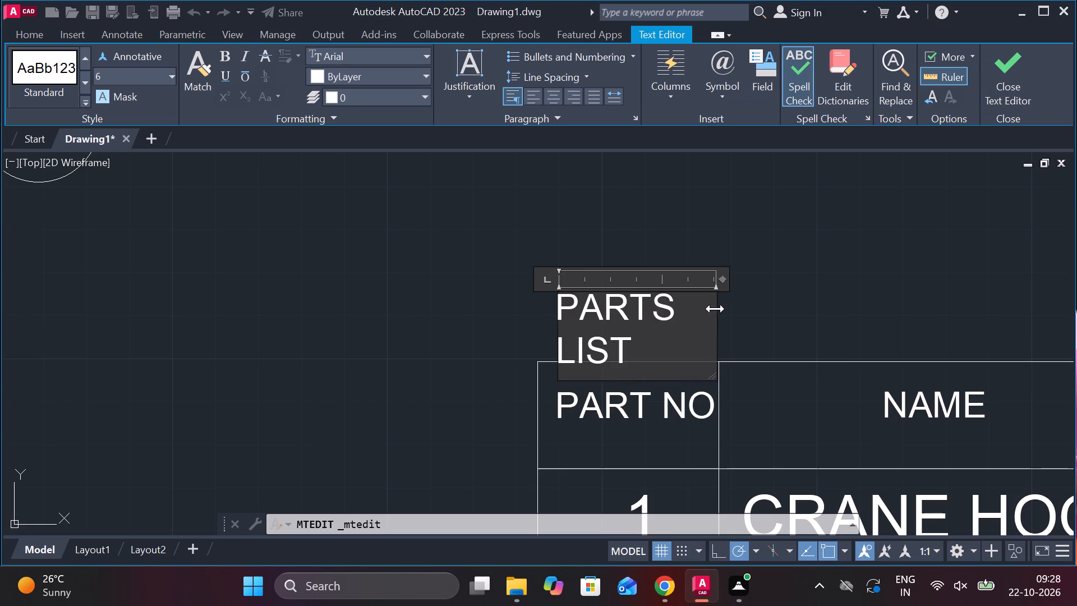
{"action": "left_click_drag", "start_coordinate": [715, 309], "coordinate": [780, 302]}
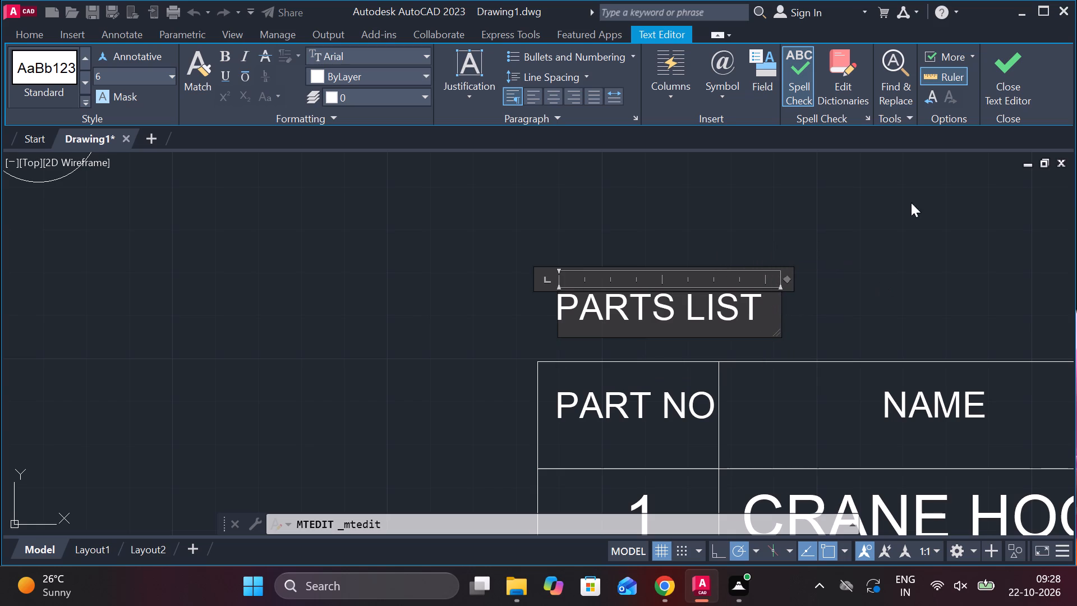
{"action": "left_click", "coordinate": [988, 72]}
Move the whole parts list table with its title up and closer to the part views, beside parts 7 and 11.
{"action": "scroll", "coordinate": [775, 288], "scroll_direction": "down", "scroll_amount": 4}
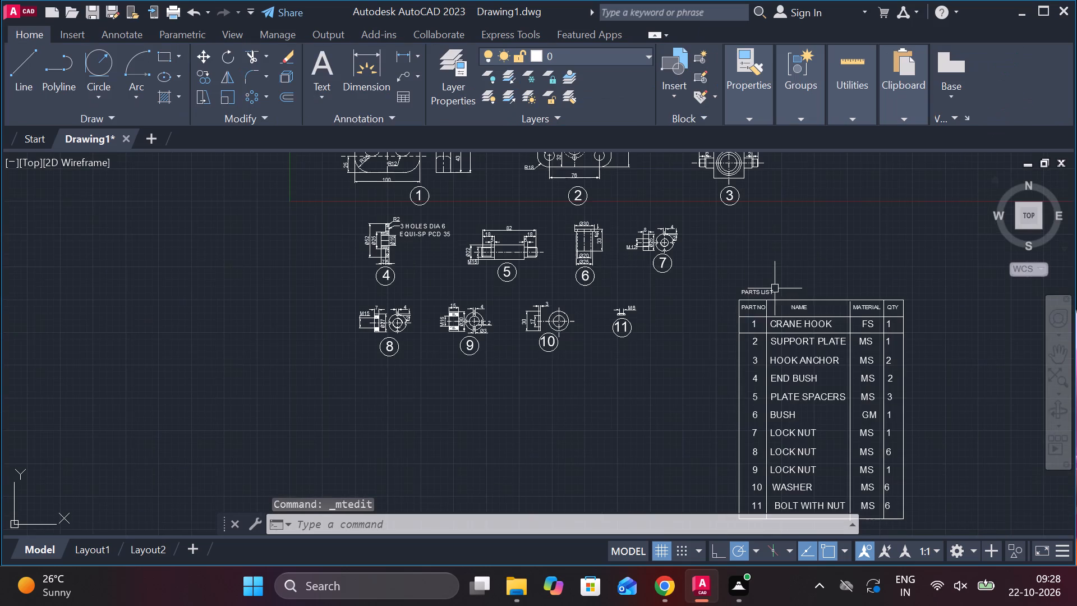
{"action": "middle_click_drag", "start_coordinate": [713, 328], "coordinate": [651, 260]}
{"action": "left_click", "coordinate": [642, 195]}
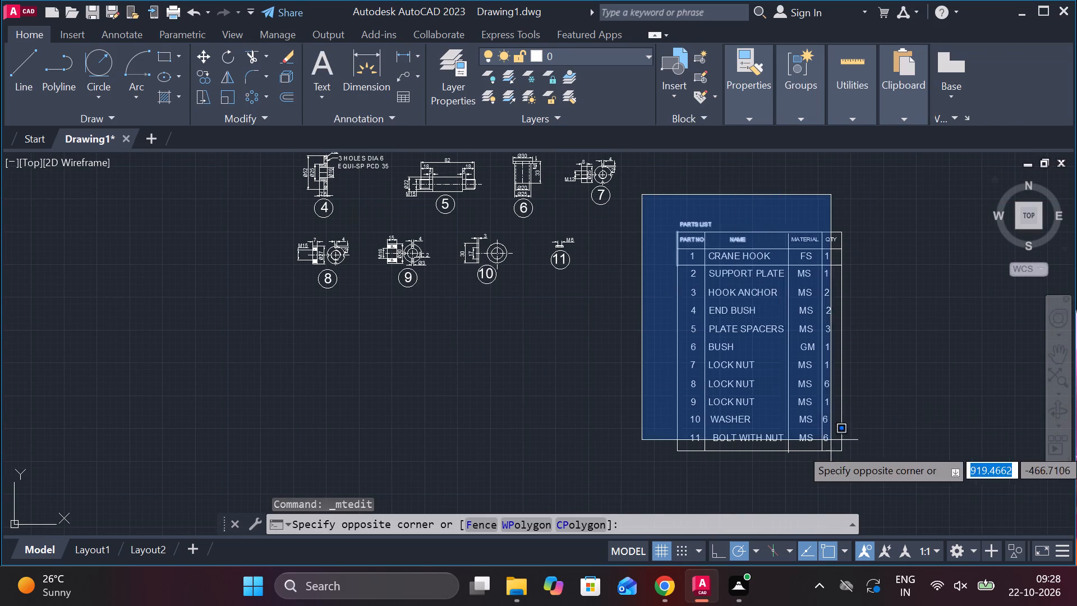
{"action": "left_click", "coordinate": [889, 466]}
{"action": "key", "text": "m"}
{"action": "key", "text": "Return"}
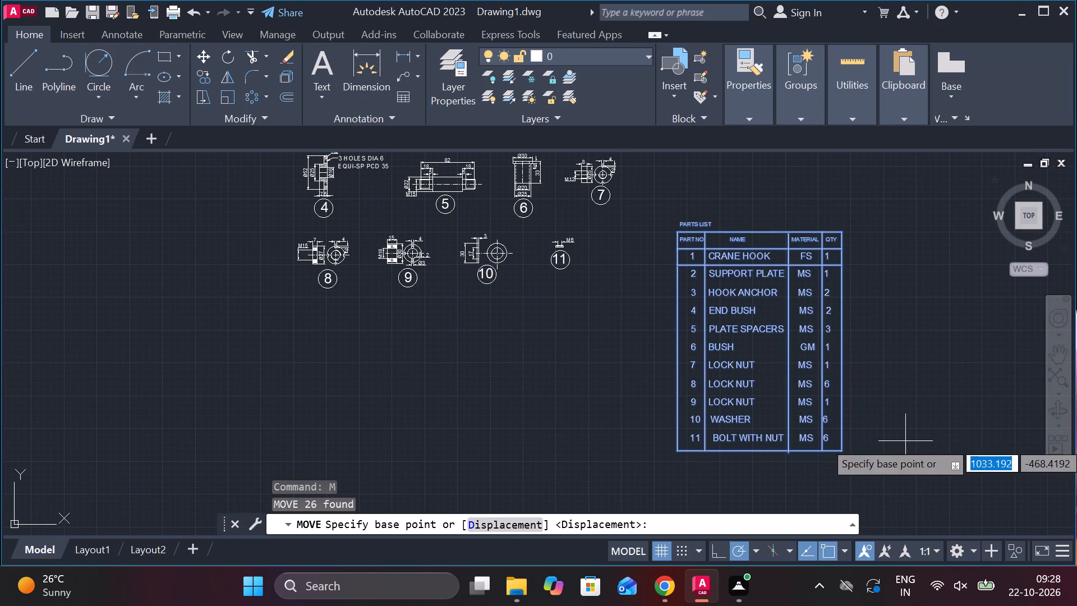
{"action": "left_click", "coordinate": [905, 441]}
{"action": "middle_click_drag", "start_coordinate": [897, 354], "coordinate": [880, 435]}
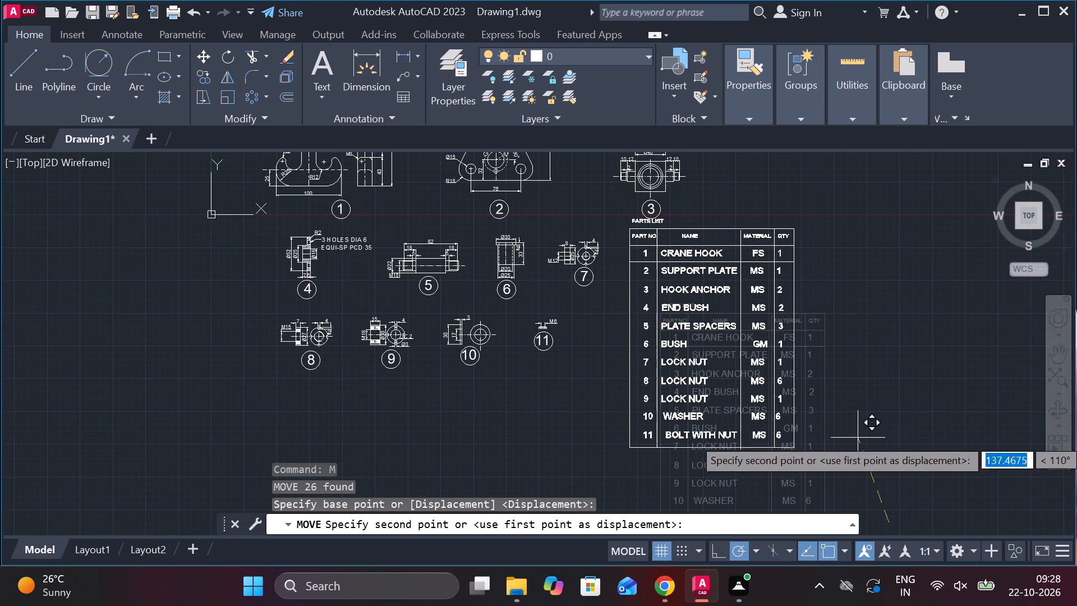
{"action": "left_click", "coordinate": [854, 442]}
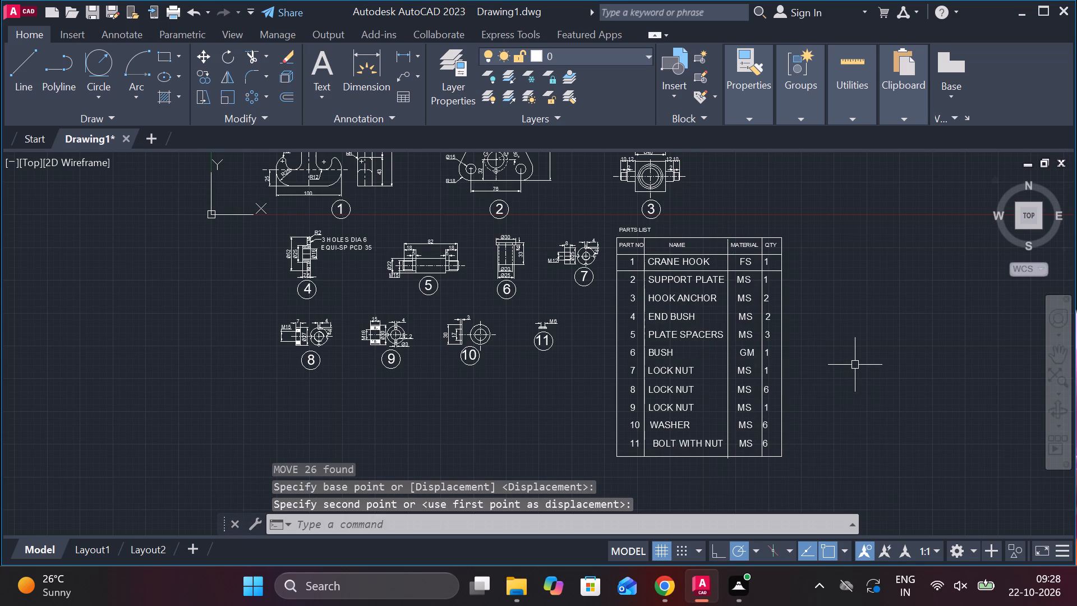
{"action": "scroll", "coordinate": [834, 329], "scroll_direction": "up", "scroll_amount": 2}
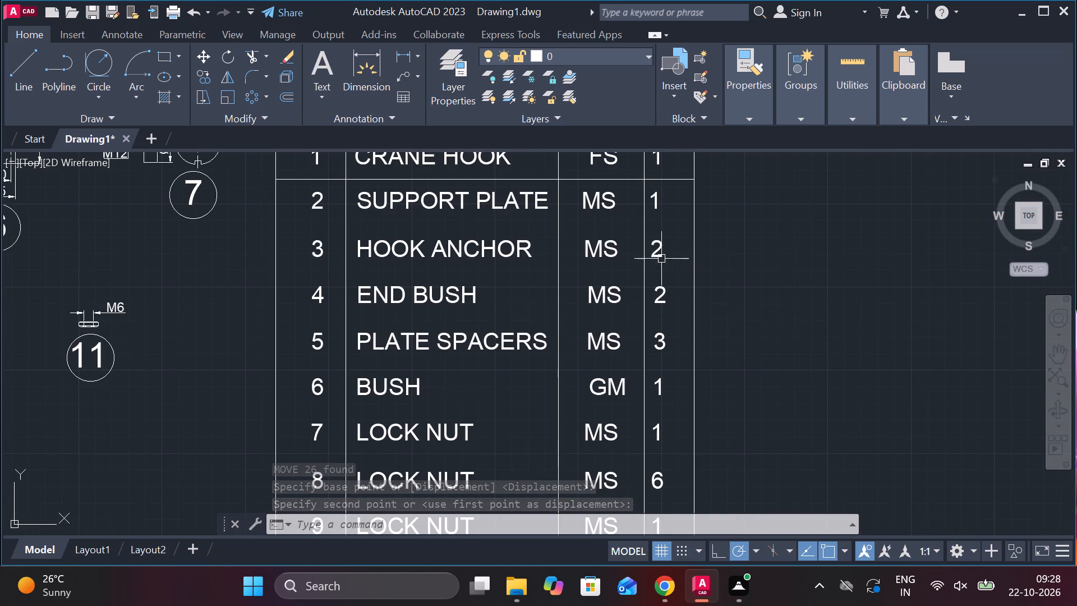
Copy the horizontal divider under the CRANE HOOK row straight down to below rows 2, 3, 4 and 5 of the parts list.
{"action": "left_click", "coordinate": [524, 177]}
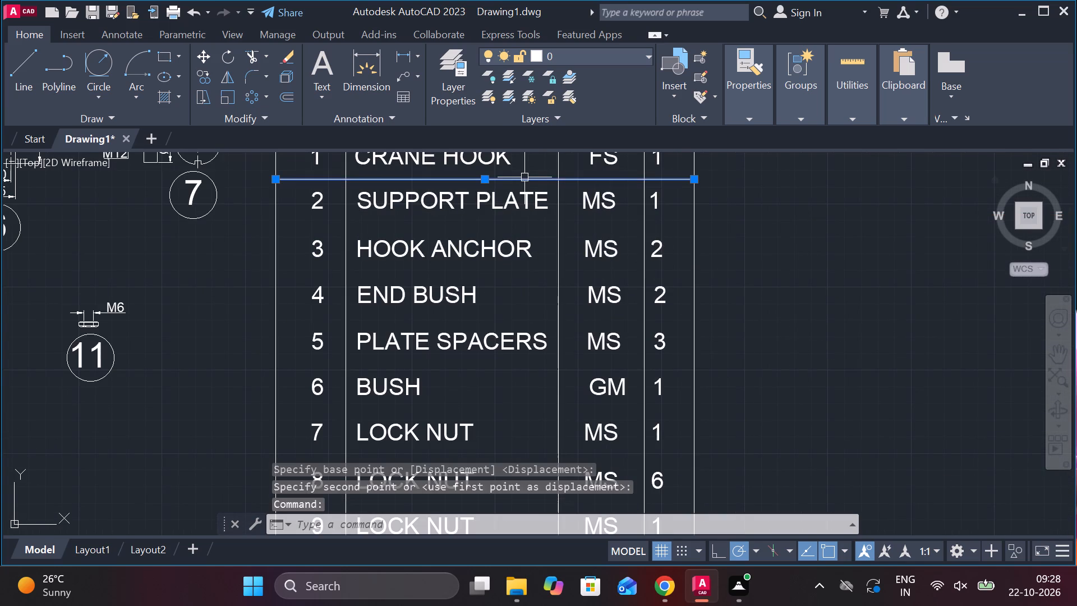
{"action": "type", "text": "CO"}
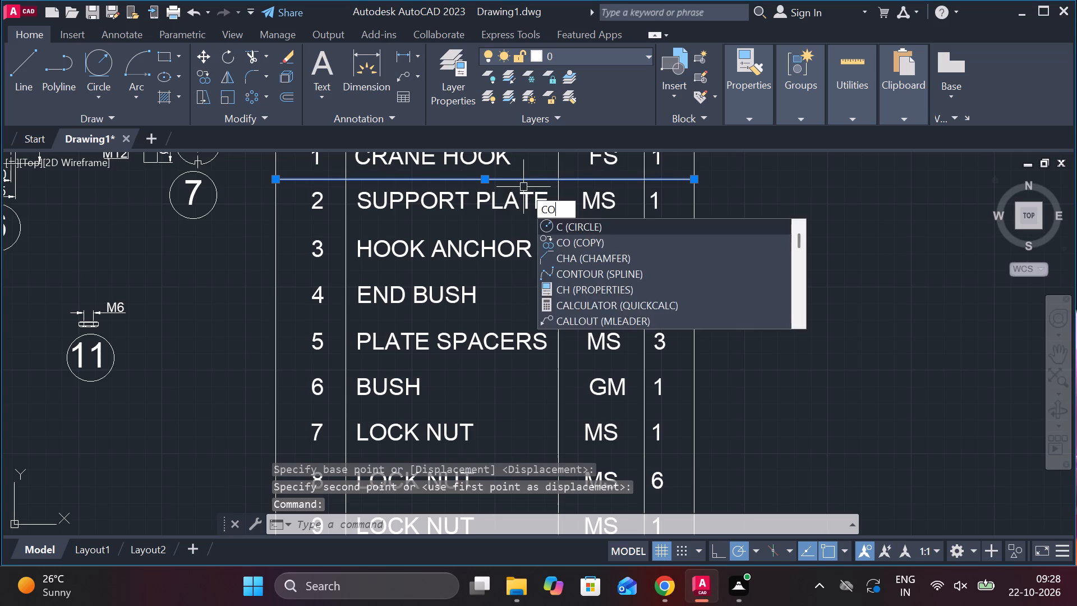
{"action": "key", "text": "Return"}
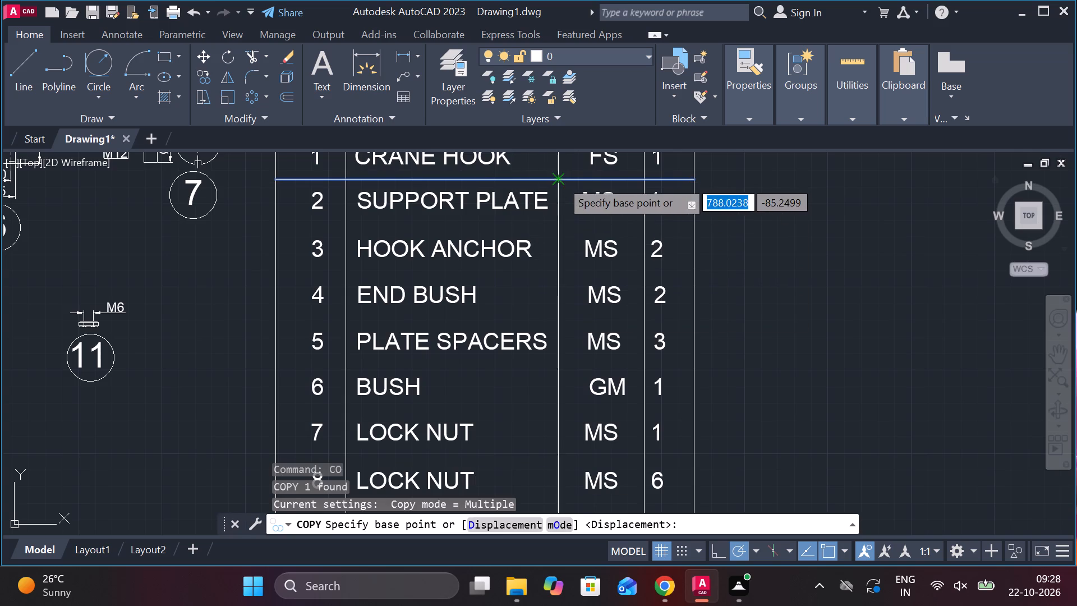
{"action": "left_click", "coordinate": [560, 180]}
{"action": "left_click", "coordinate": [559, 226]}
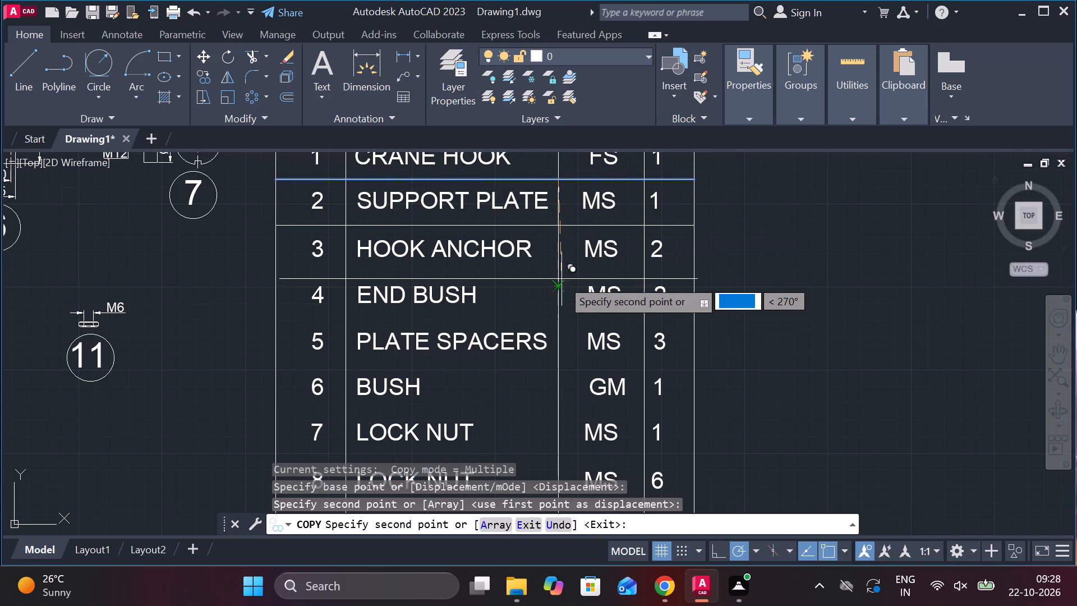
{"action": "left_click", "coordinate": [560, 270]}
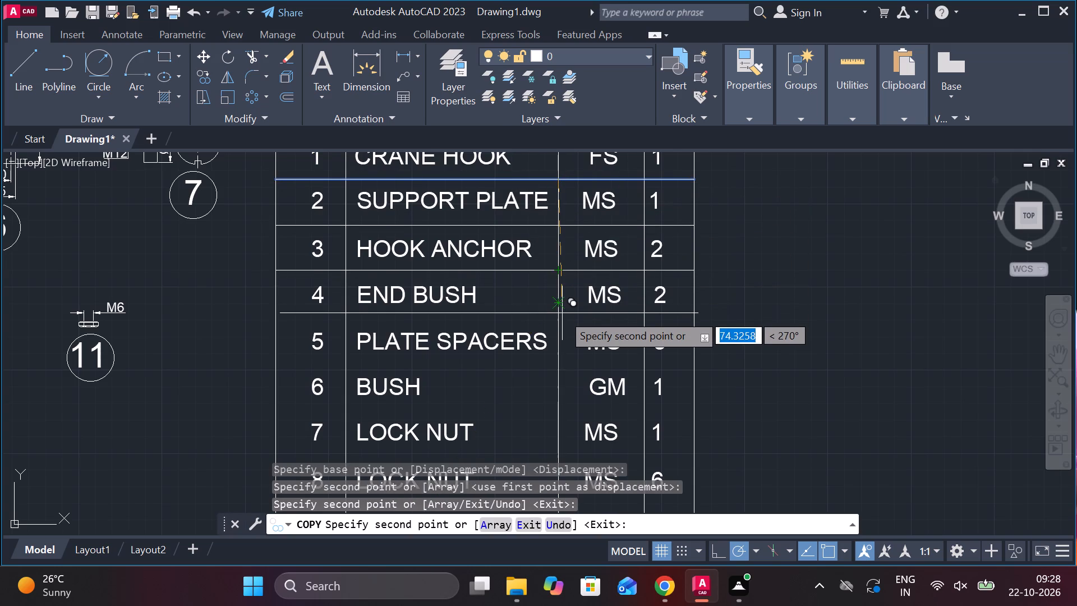
{"action": "left_click", "coordinate": [562, 313]}
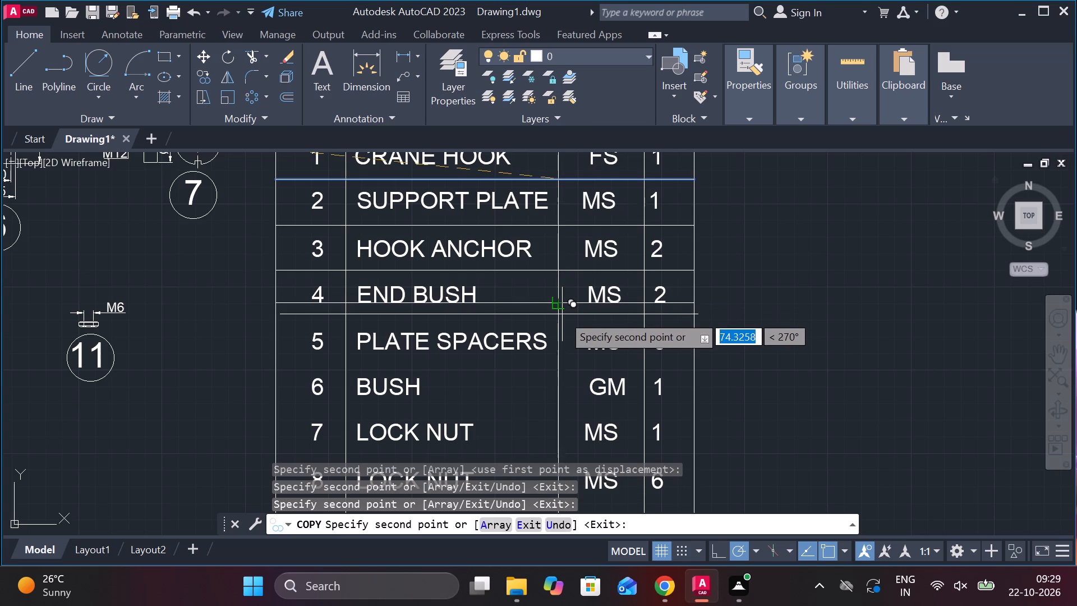
{"action": "key", "text": "ctrl+z"}
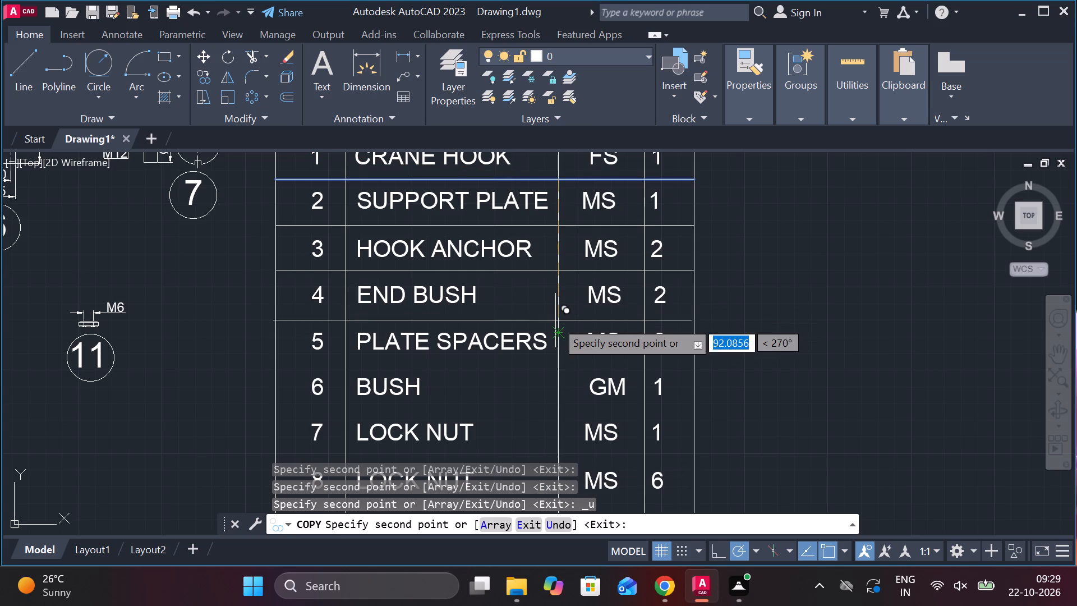
{"action": "left_click", "coordinate": [555, 316]}
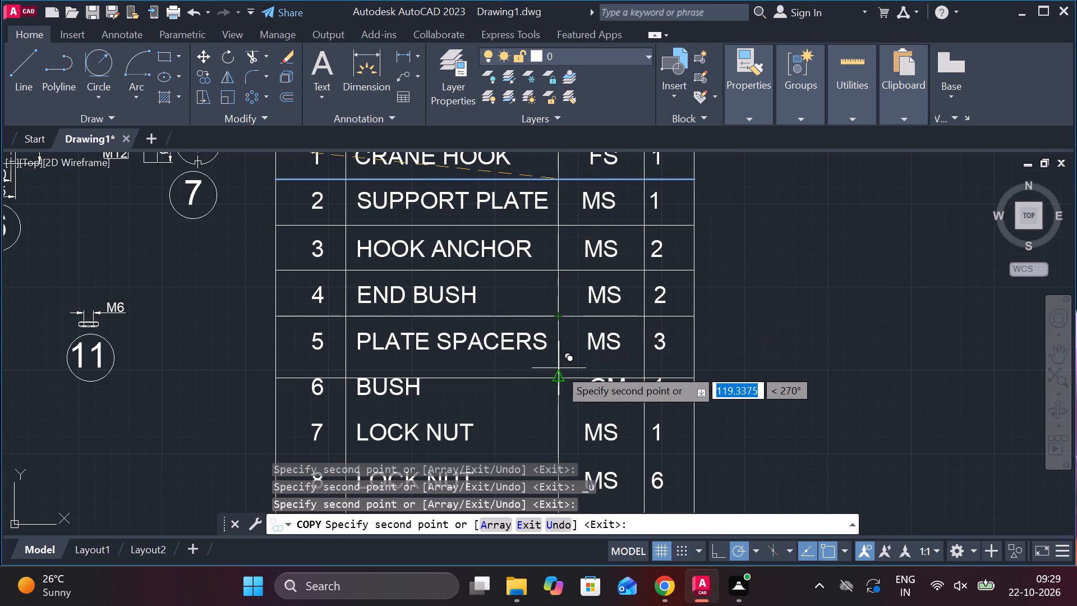
{"action": "left_click", "coordinate": [559, 368]}
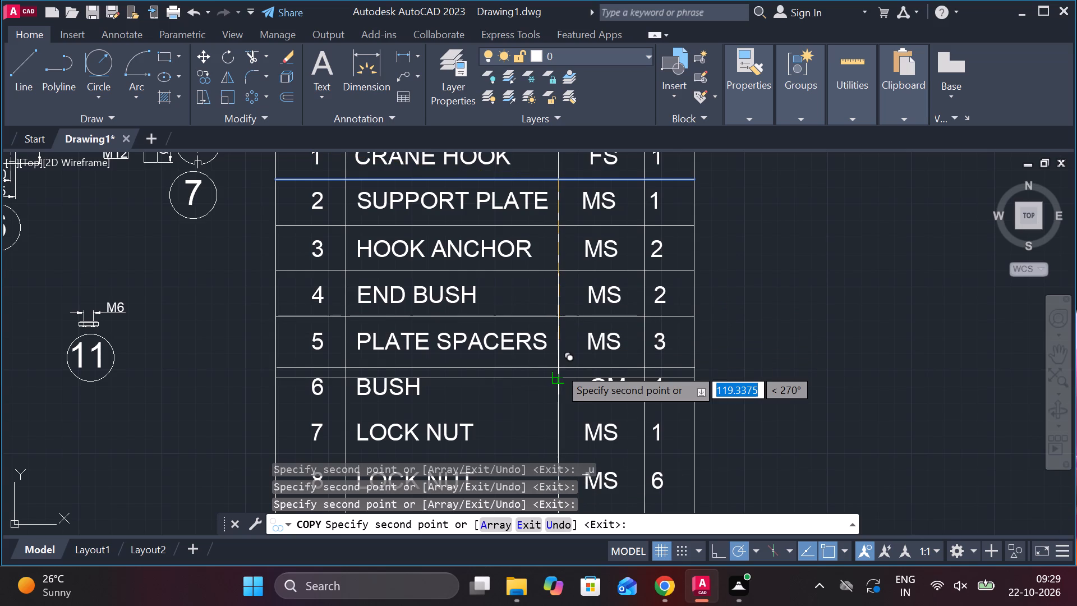
{"action": "key", "text": "ctrl+z"}
{"action": "left_click", "coordinate": [559, 364]}
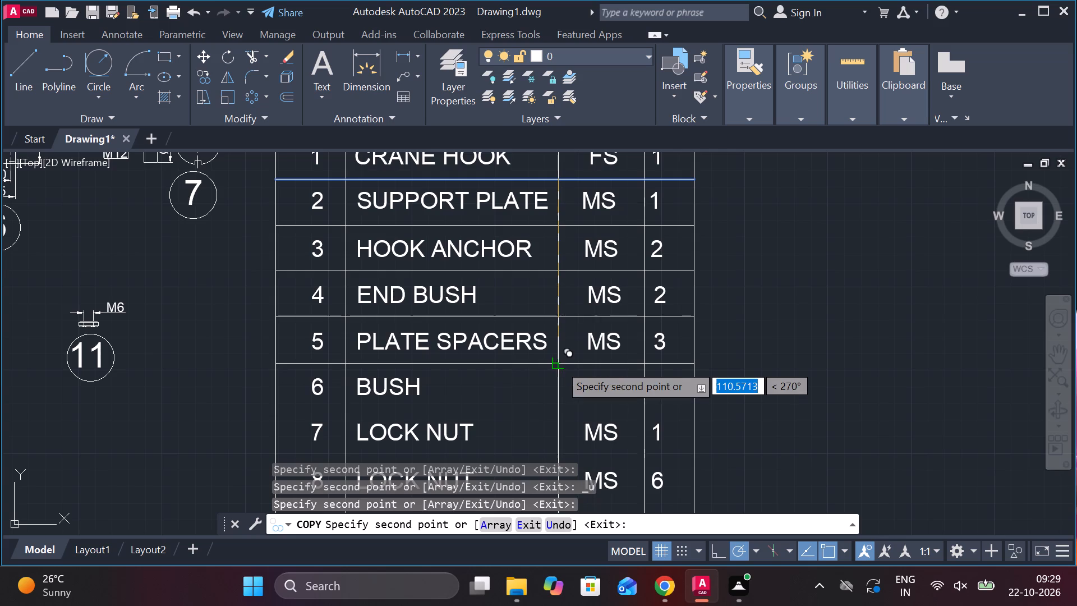
Continue placing copies of the divider below rows 6, 7, 8, 9 and 10, and finish the Copy command.
{"action": "middle_click_drag", "start_coordinate": [563, 373], "coordinate": [555, 305]}
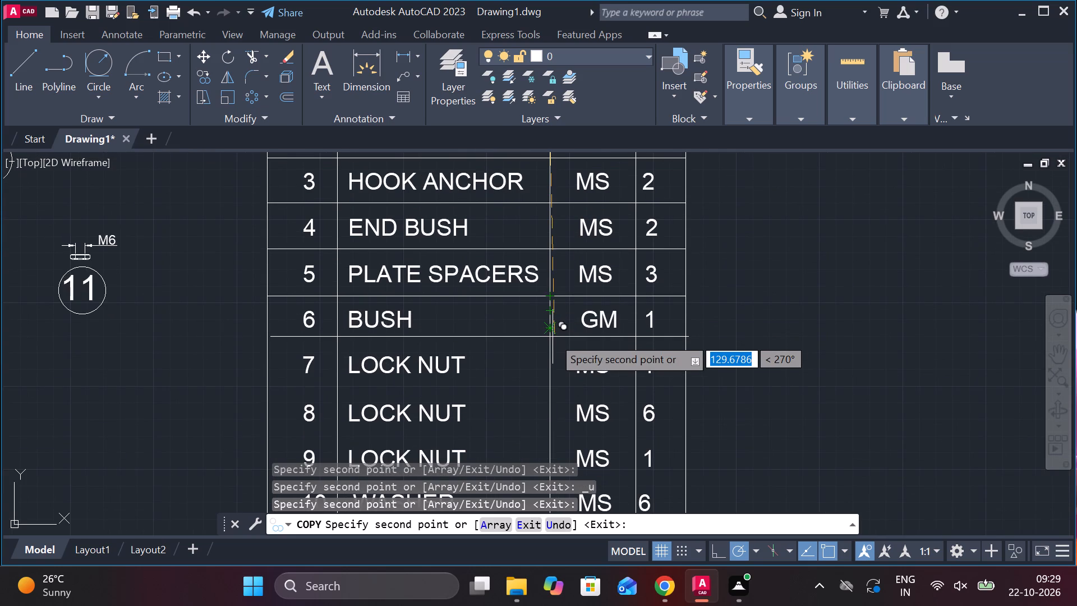
{"action": "left_click", "coordinate": [553, 342]}
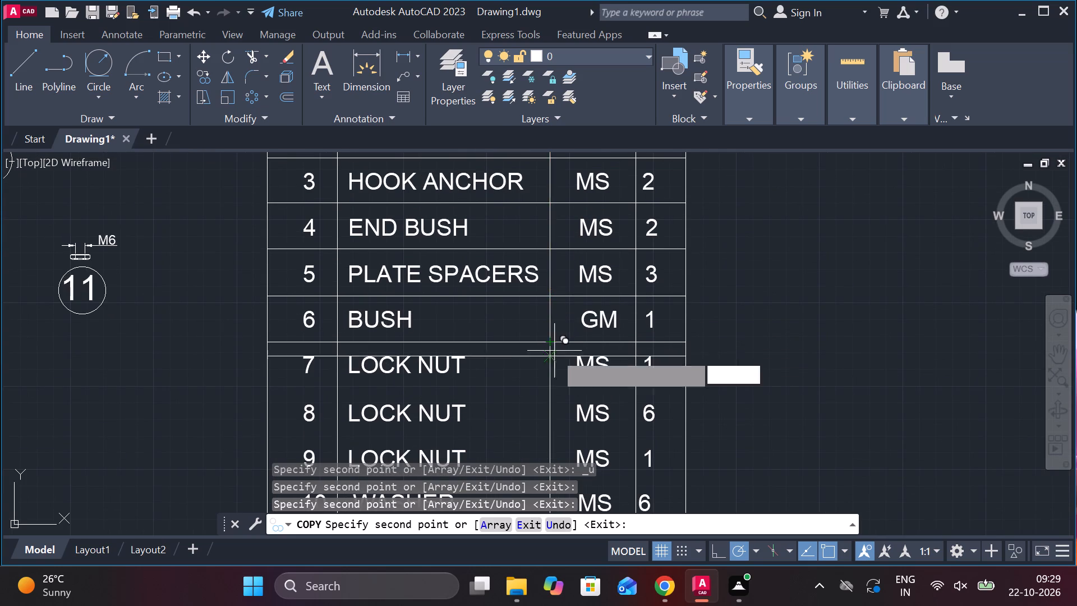
{"action": "left_click", "coordinate": [551, 388]}
{"action": "middle_click_drag", "start_coordinate": [551, 388], "coordinate": [544, 305]}
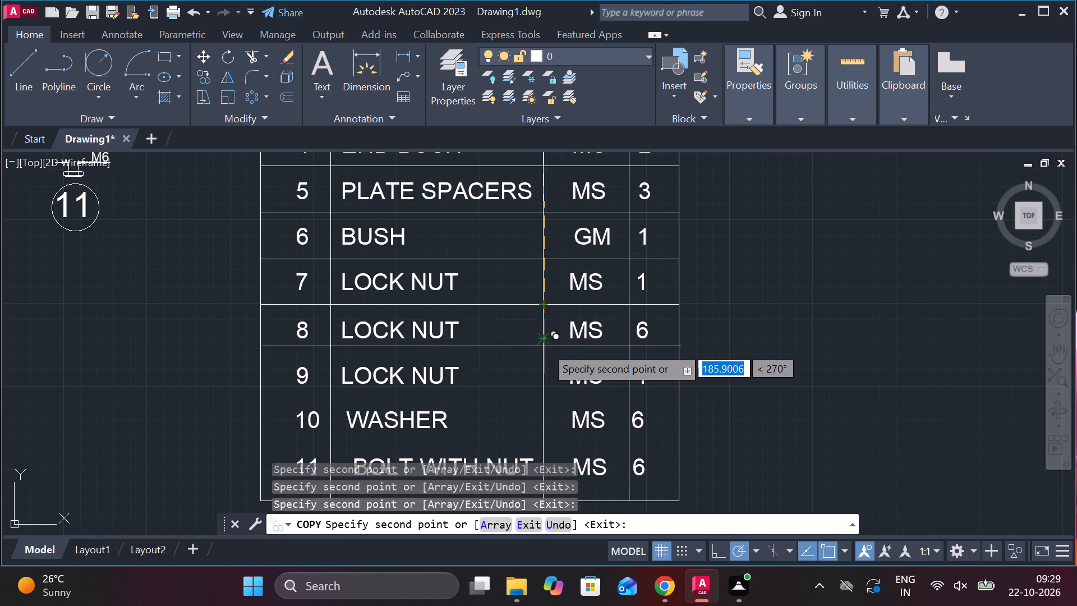
{"action": "left_click", "coordinate": [545, 352]}
{"action": "middle_click_drag", "start_coordinate": [546, 359], "coordinate": [535, 300]}
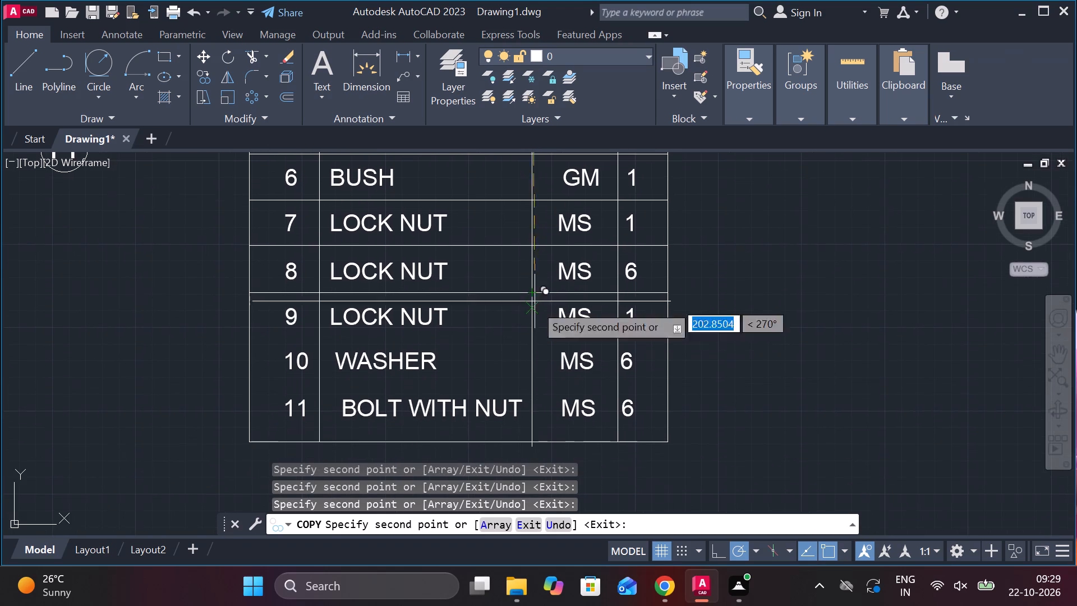
{"action": "left_click", "coordinate": [534, 340]}
{"action": "key", "text": "ctrl+z"}
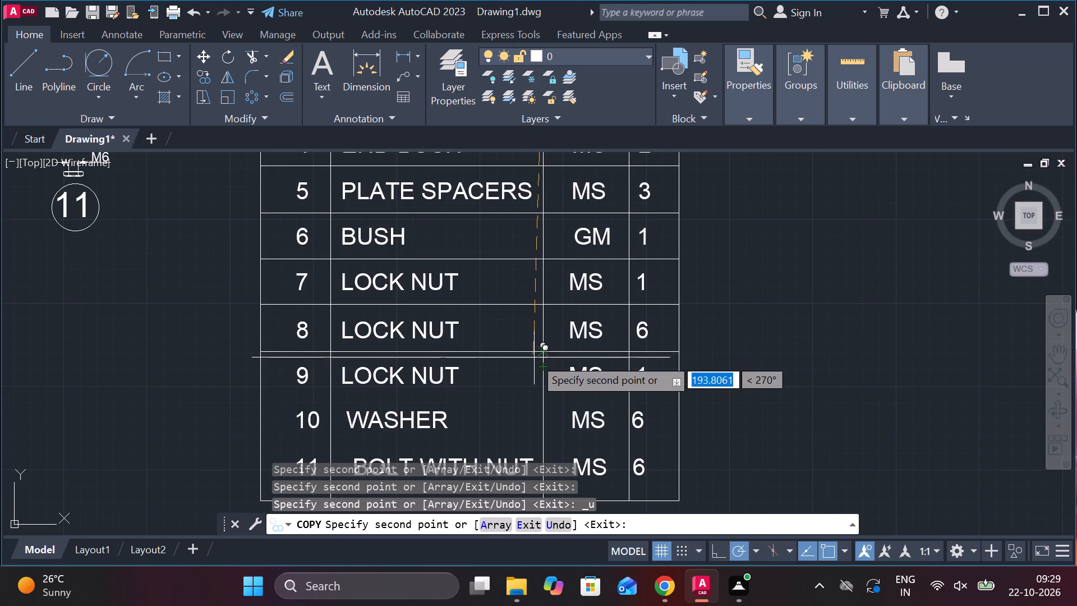
{"action": "scroll", "coordinate": [534, 357], "scroll_direction": "up", "scroll_amount": 2}
{"action": "middle_click_drag", "start_coordinate": [554, 378], "coordinate": [569, 194]}
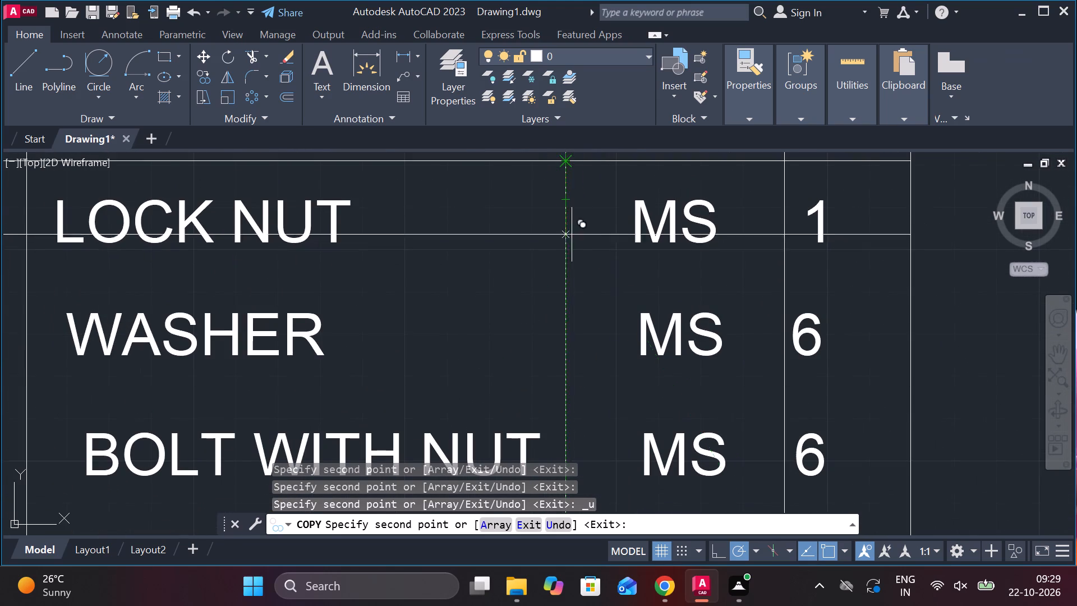
{"action": "left_click", "coordinate": [567, 281]}
{"action": "middle_click_drag", "start_coordinate": [567, 281], "coordinate": [576, 198]}
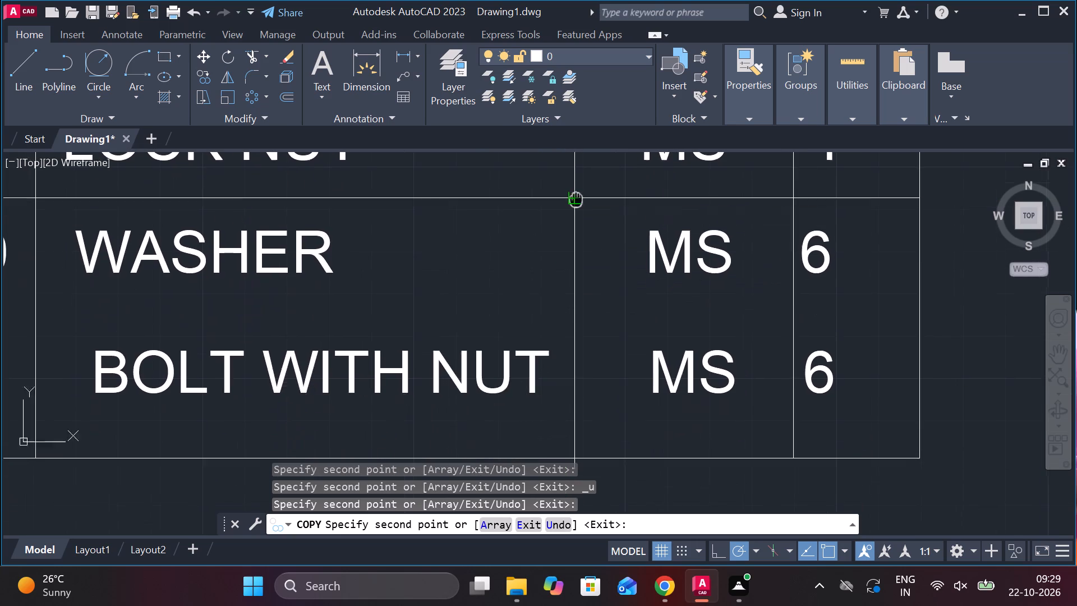
{"action": "scroll", "coordinate": [580, 223], "scroll_direction": "down", "scroll_amount": 1}
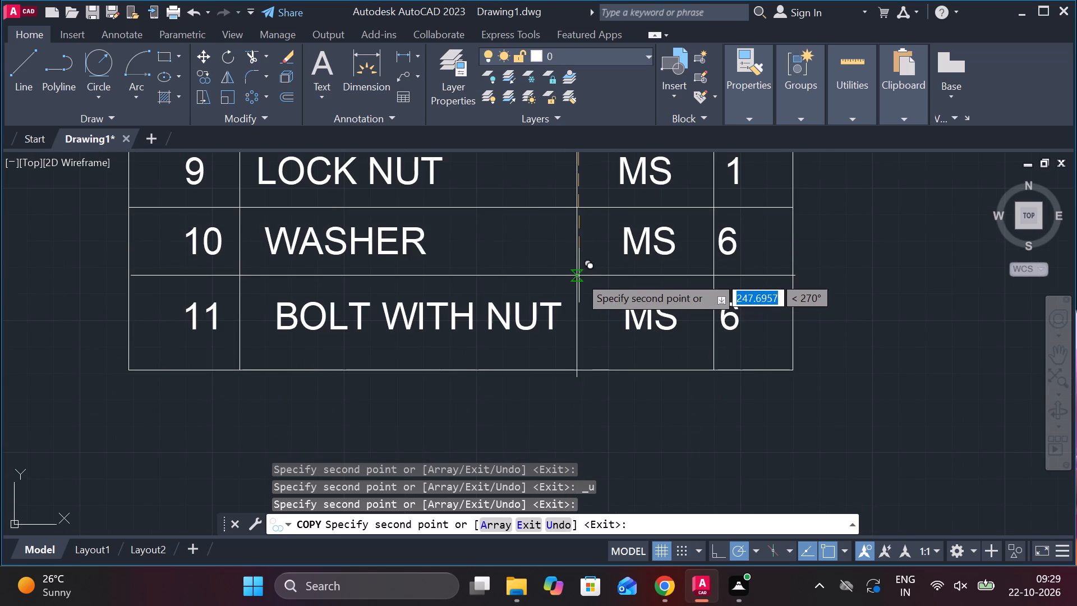
{"action": "left_click", "coordinate": [579, 276]}
{"action": "scroll", "coordinate": [584, 276], "scroll_direction": "down", "scroll_amount": 3}
{"action": "key", "text": "Escape"}
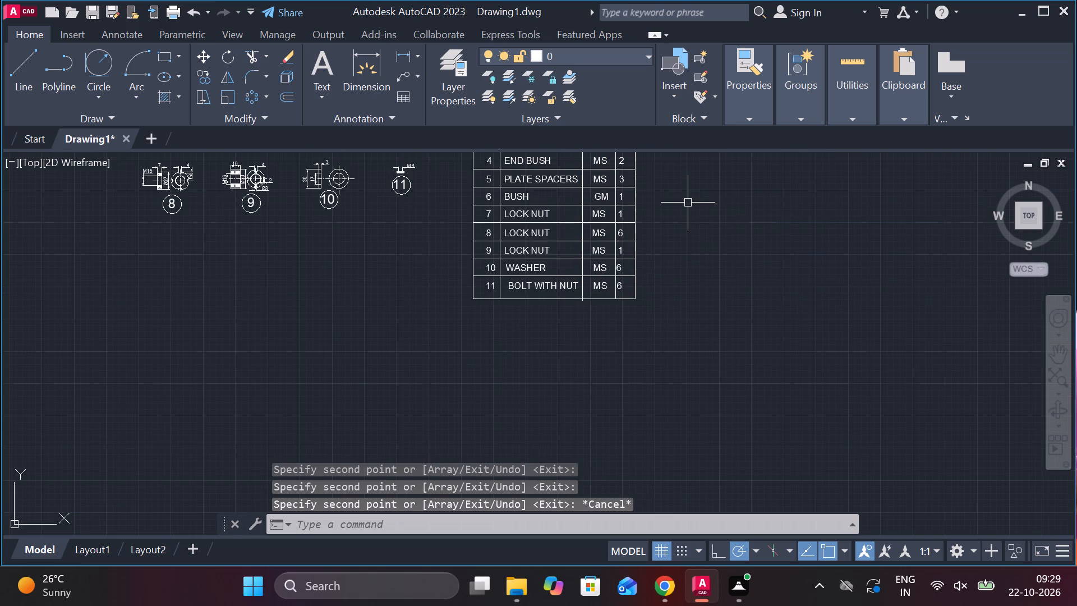
Draw a rectangular border about 933 by 747 units around all the part views and the parts list table.
{"action": "middle_click_drag", "start_coordinate": [687, 205], "coordinate": [658, 352]}
{"action": "middle_click_drag", "start_coordinate": [655, 318], "coordinate": [710, 255]}
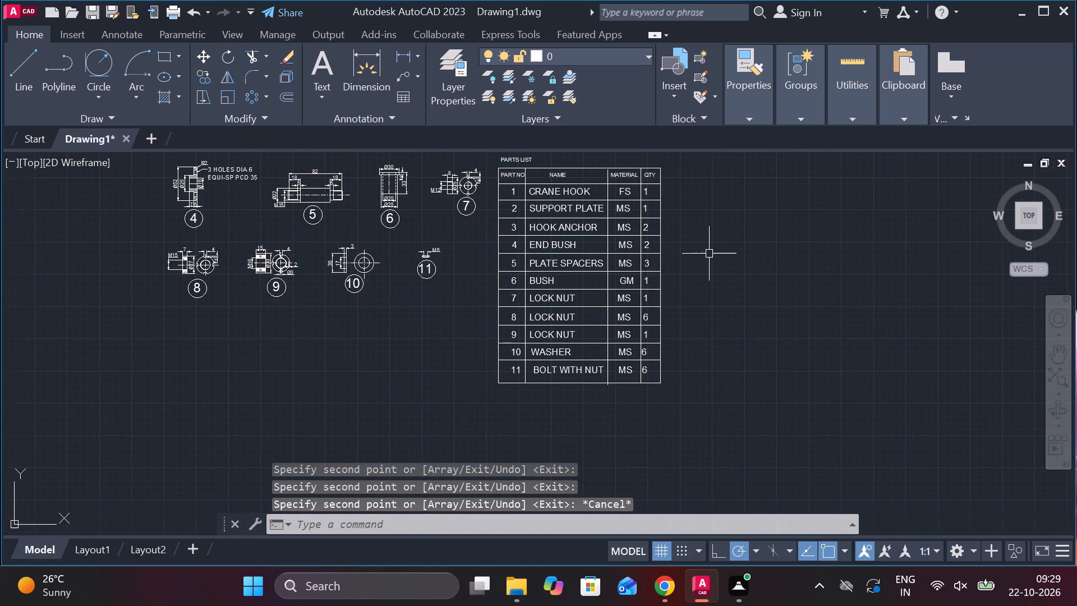
{"action": "scroll", "coordinate": [709, 253], "scroll_direction": "down", "scroll_amount": 2}
{"action": "scroll", "coordinate": [689, 252], "scroll_direction": "up", "scroll_amount": 1}
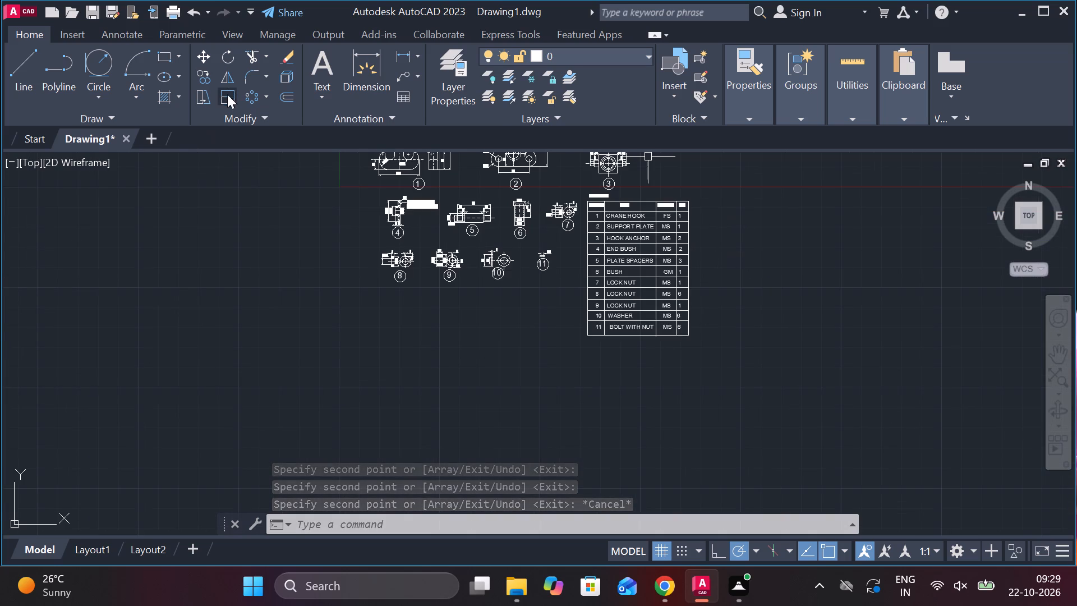
{"action": "left_click", "coordinate": [160, 58]}
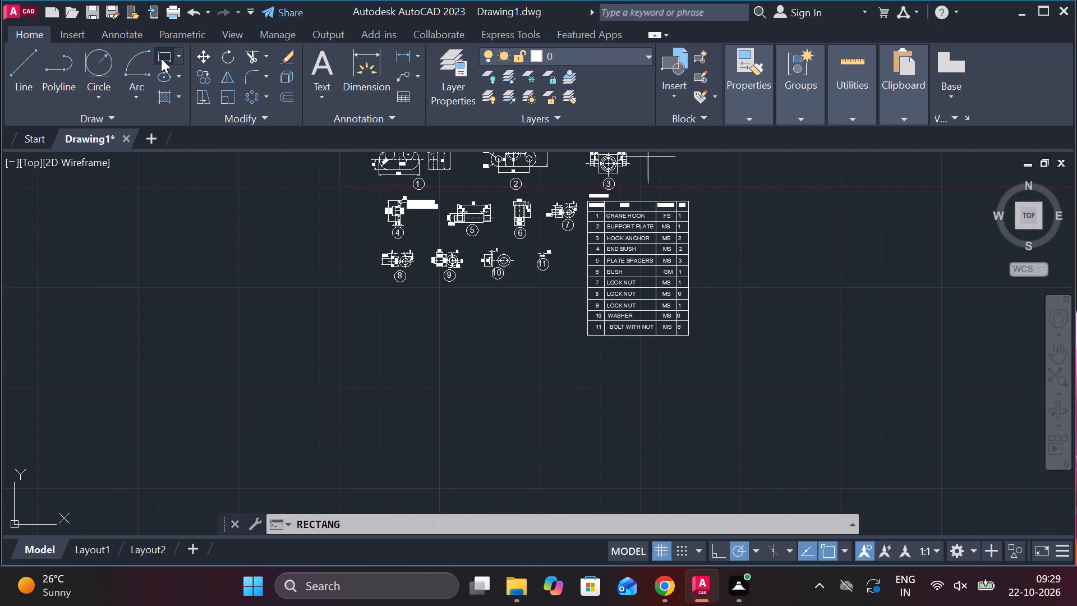
{"action": "scroll", "coordinate": [234, 287], "scroll_direction": "down", "scroll_amount": 1}
{"action": "middle_click_drag", "start_coordinate": [241, 281], "coordinate": [251, 342]}
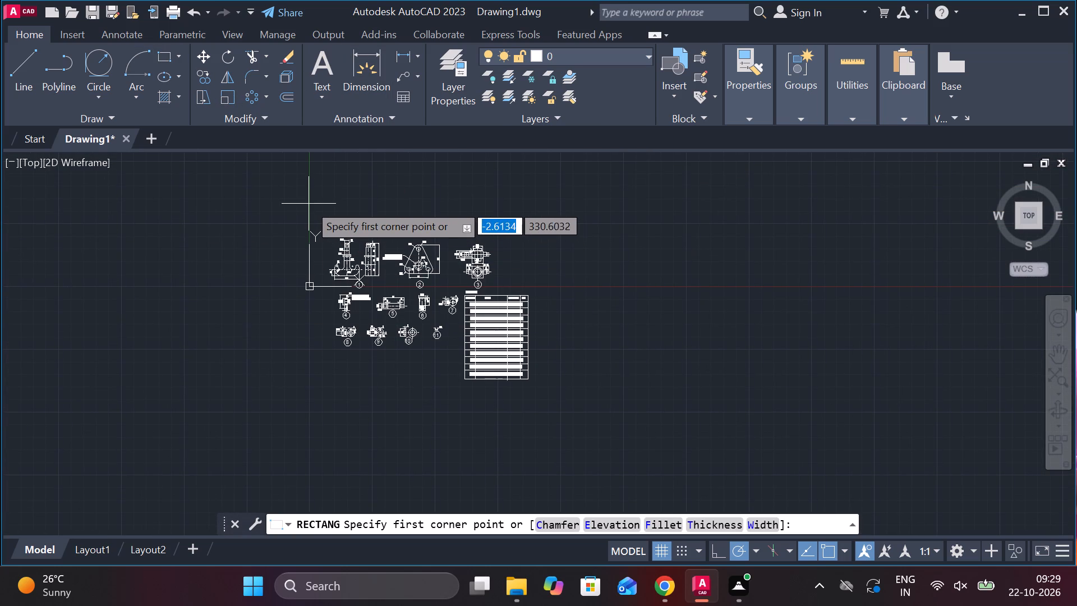
{"action": "left_click", "coordinate": [309, 206]}
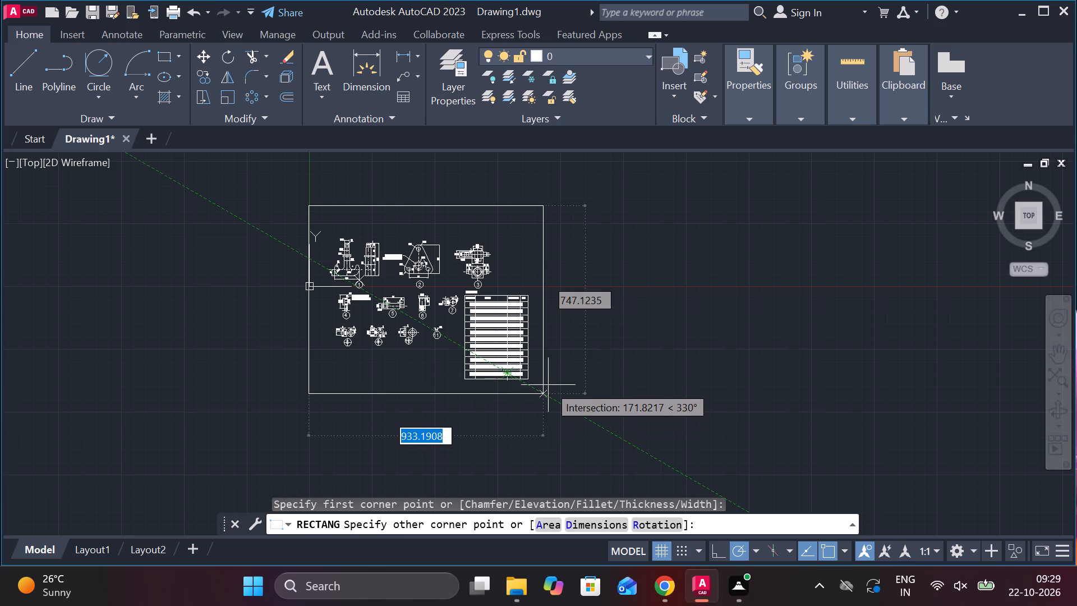
{"action": "left_click", "coordinate": [548, 384]}
Add the multiline text CRANE HOOK as a title inside the border, above the part views.
{"action": "scroll", "coordinate": [505, 267], "scroll_direction": "up", "scroll_amount": 1}
{"action": "middle_click_drag", "start_coordinate": [510, 267], "coordinate": [514, 267]}
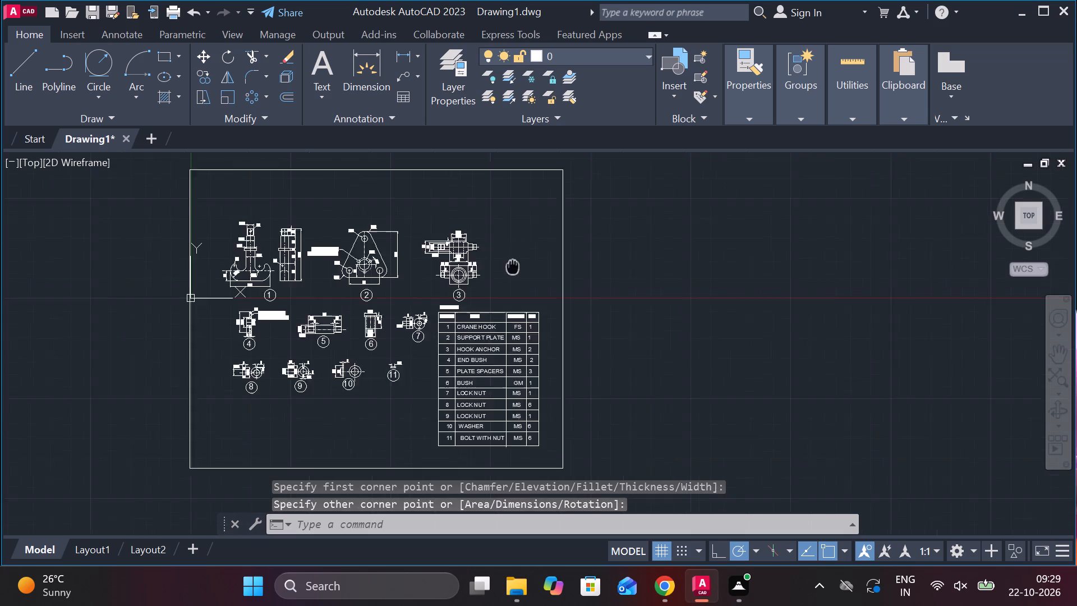
{"action": "middle_click_drag", "start_coordinate": [514, 267], "coordinate": [647, 307]}
{"action": "scroll", "coordinate": [601, 242], "scroll_direction": "up", "scroll_amount": 1}
{"action": "key", "text": "Escape"}
{"action": "type", "text": "MT"}
{"action": "key", "text": "space"}
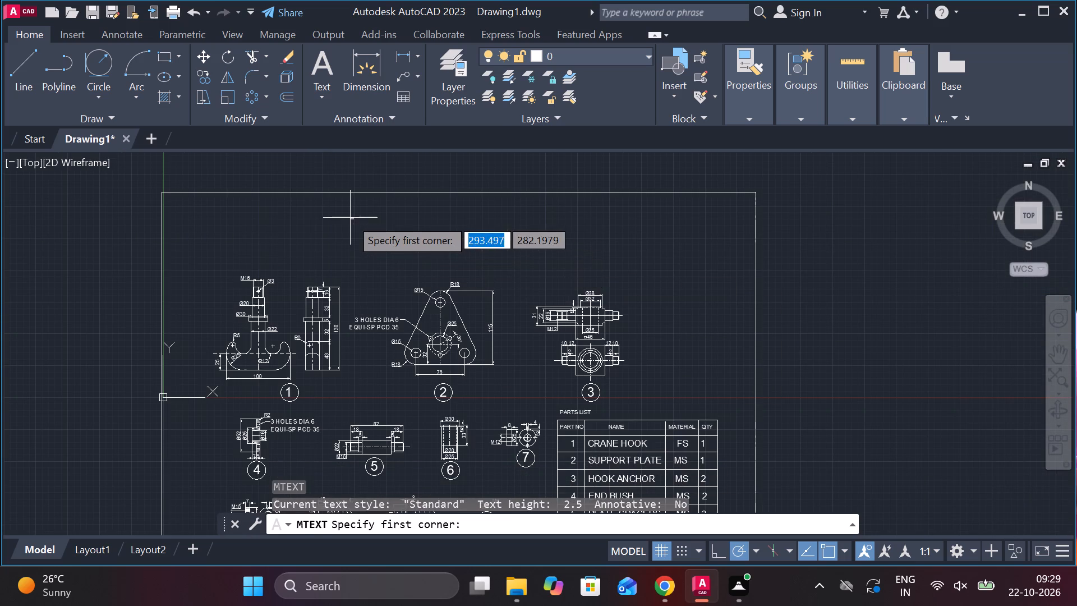
{"action": "left_click", "coordinate": [330, 212]}
{"action": "left_click", "coordinate": [554, 246]}
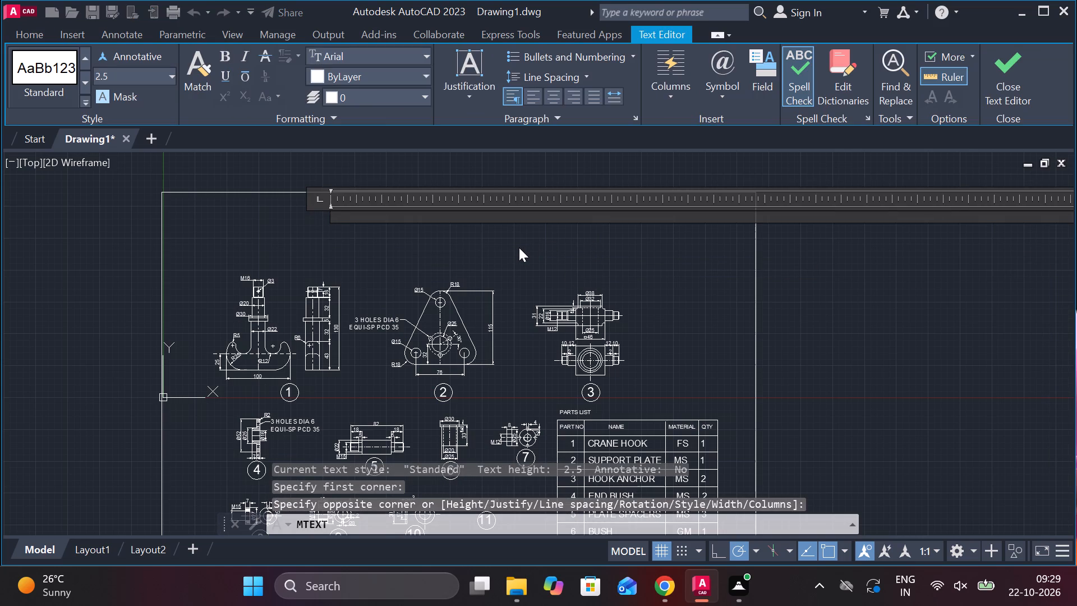
{"action": "type", "text": "CRA"}
{"action": "type", "text": "NE HOOK"}
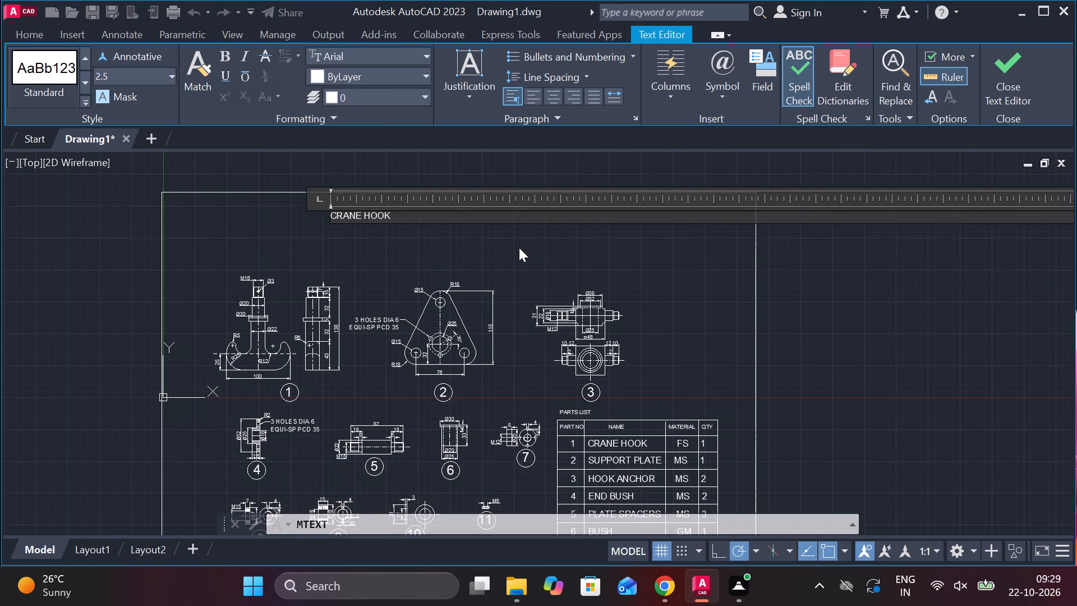
{"action": "left_click", "coordinate": [993, 94]}
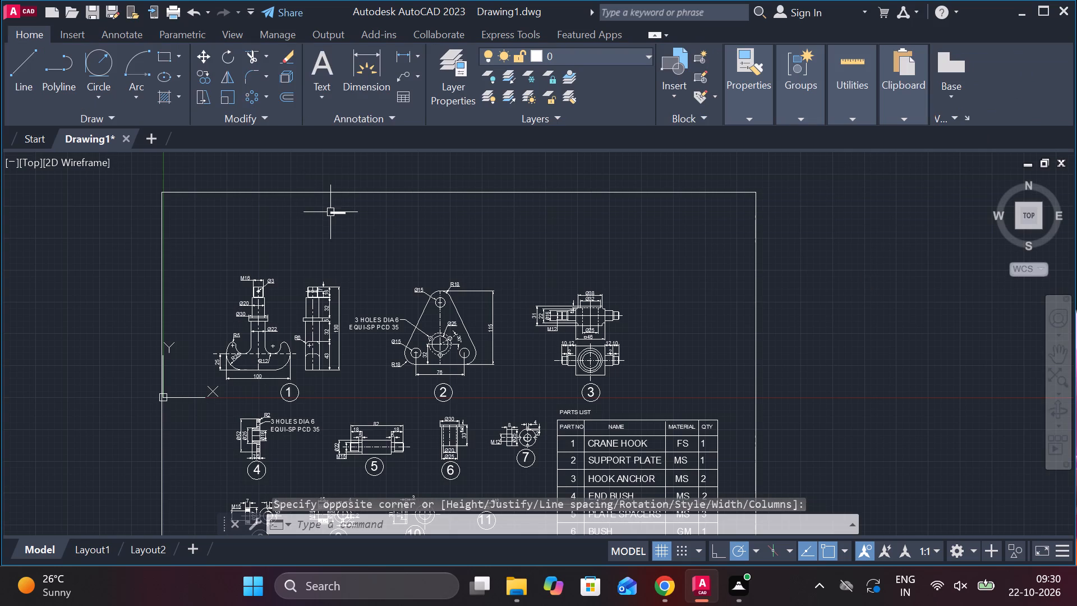
Reopen the CRANE HOOK title for editing and narrow its text frame to just beyond the wording.
{"action": "double_click", "coordinate": [330, 212]}
{"action": "scroll", "coordinate": [546, 232], "scroll_direction": "down", "scroll_amount": 2}
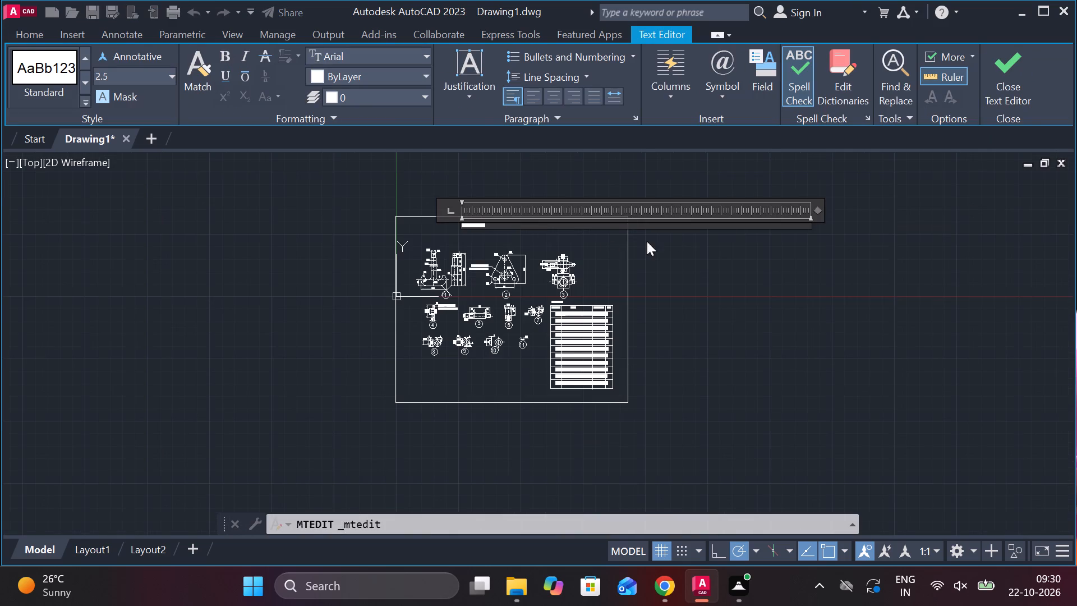
{"action": "left_click_drag", "start_coordinate": [809, 224], "coordinate": [711, 241]}
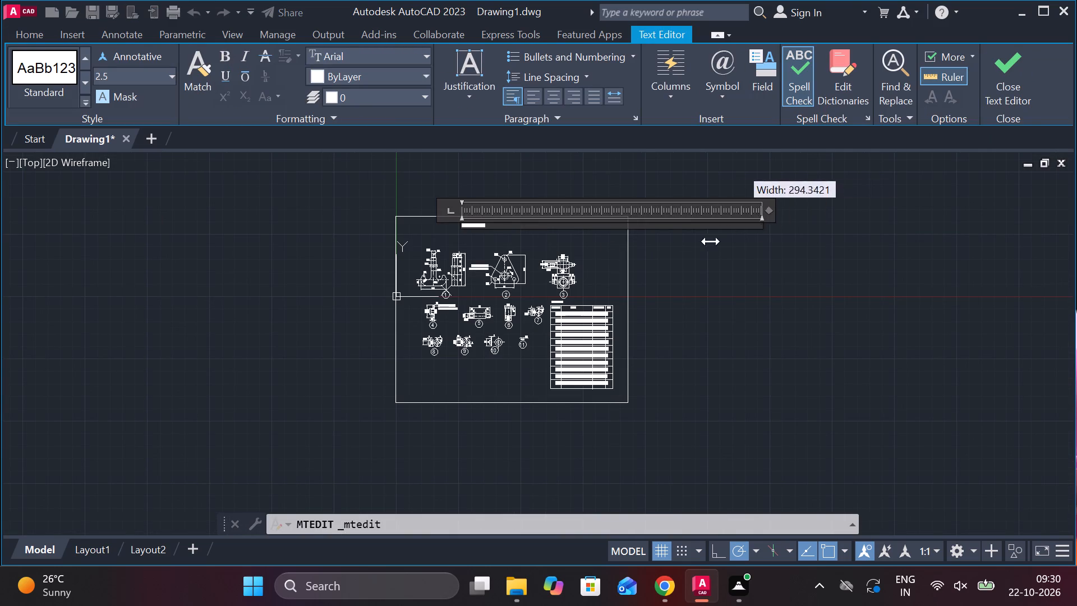
{"action": "left_click_drag", "start_coordinate": [711, 241], "coordinate": [493, 238]}
Set the text height of the whole CRANE HOOK title to 15.
{"action": "scroll", "coordinate": [485, 236], "scroll_direction": "up", "scroll_amount": 3}
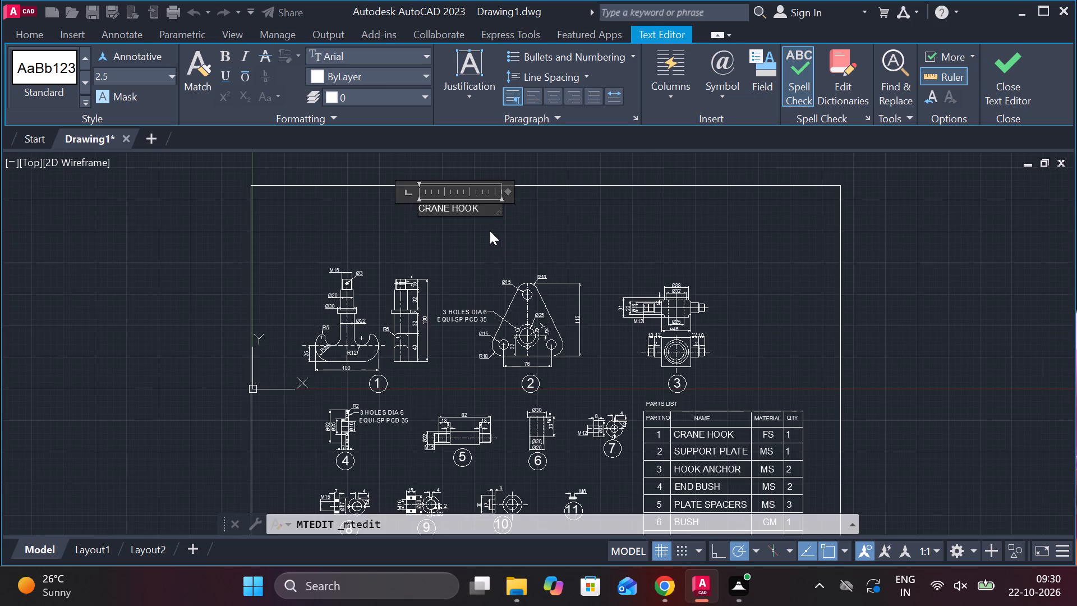
{"action": "scroll", "coordinate": [490, 231], "scroll_direction": "up", "scroll_amount": 1}
{"action": "middle_click_drag", "start_coordinate": [491, 231], "coordinate": [630, 291]}
{"action": "left_click_drag", "start_coordinate": [615, 233], "coordinate": [444, 234]}
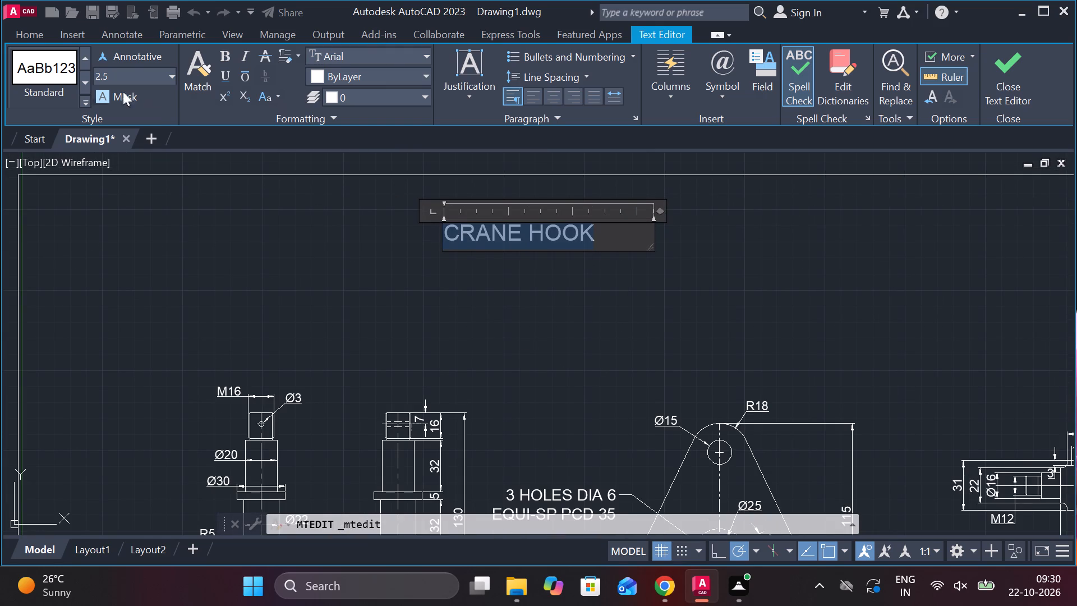
{"action": "left_click", "coordinate": [117, 82]}
{"action": "type", "text": "15"}
{"action": "key", "text": "Return"}
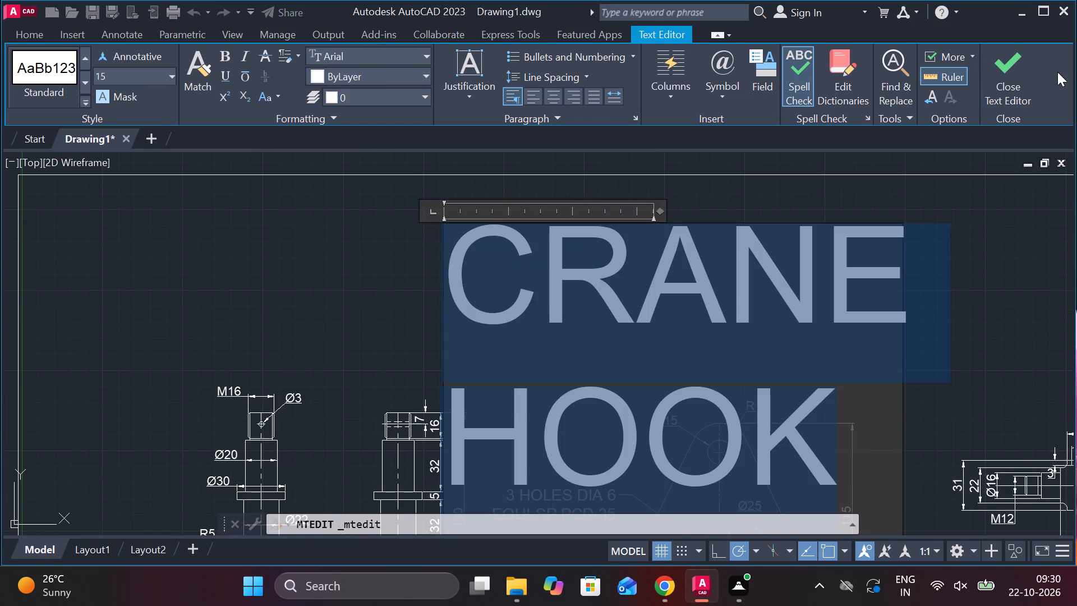
{"action": "left_click", "coordinate": [1004, 74]}
Widen the CRANE HOOK title's text frame so that both words fit on a single line.
{"action": "left_click", "coordinate": [529, 241]}
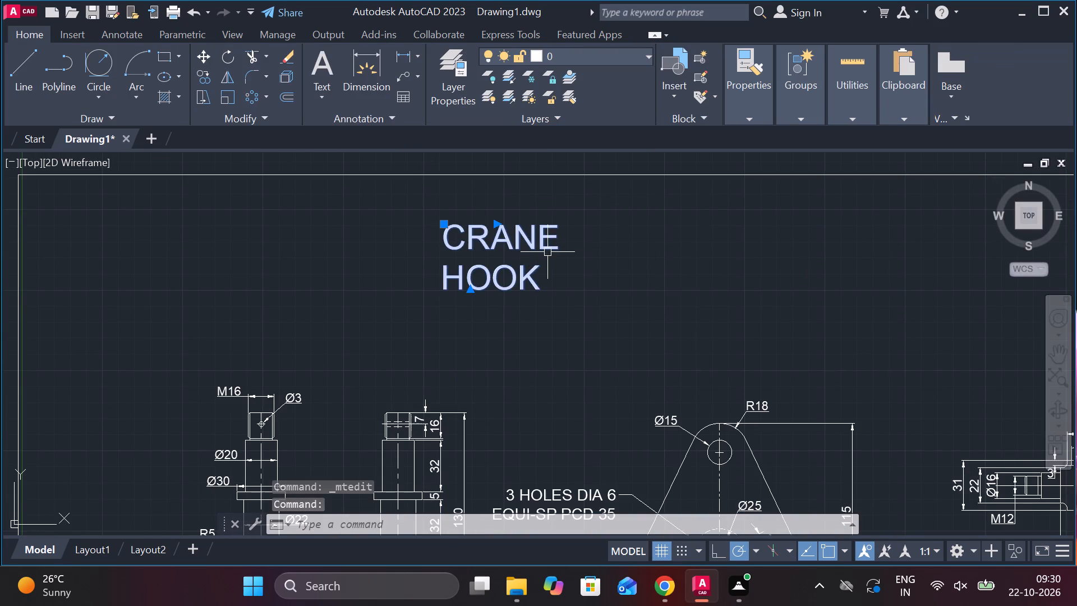
{"action": "left_click_drag", "start_coordinate": [494, 226], "coordinate": [640, 243]}
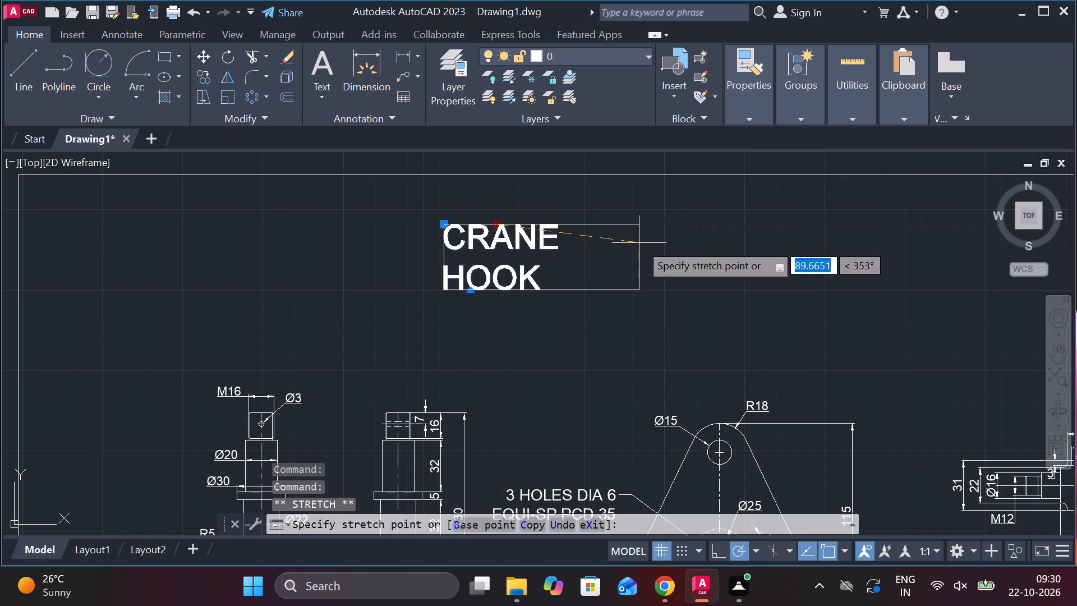
{"action": "left_click_drag", "start_coordinate": [640, 243], "coordinate": [693, 241]}
{"action": "left_click", "coordinate": [748, 253]}
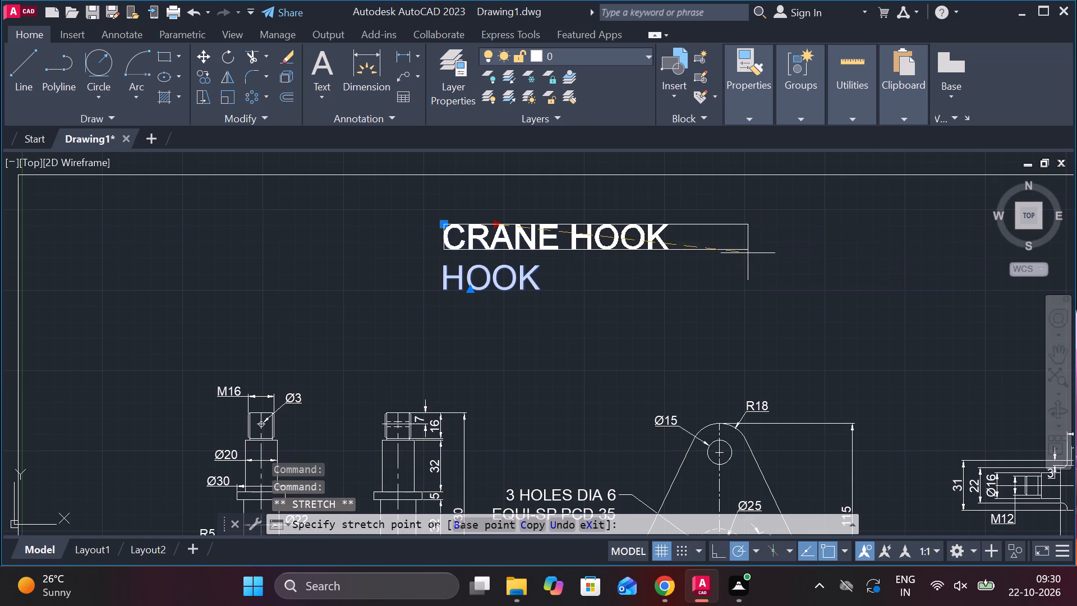
{"action": "key", "text": "Escape"}
Move the CRANE HOOK title down and to the right, placing it just above the triangular support plate view, part 2.
{"action": "scroll", "coordinate": [768, 266], "scroll_direction": "down", "scroll_amount": 3}
{"action": "scroll", "coordinate": [767, 277], "scroll_direction": "up", "scroll_amount": 1}
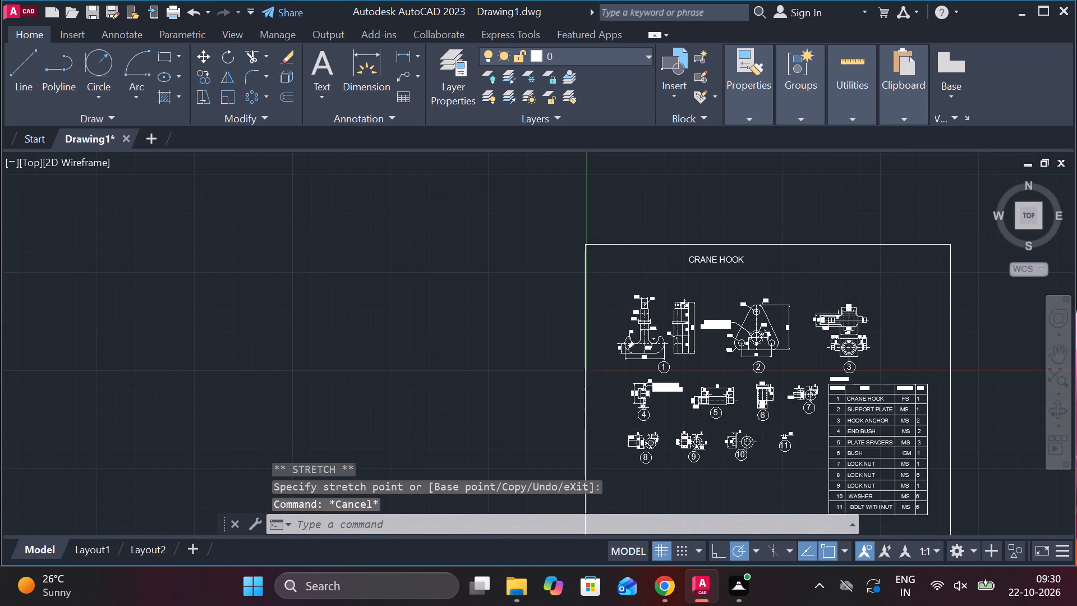
{"action": "middle_click_drag", "start_coordinate": [765, 277], "coordinate": [711, 270]}
{"action": "left_click", "coordinate": [637, 244]}
{"action": "left_click", "coordinate": [586, 237]}
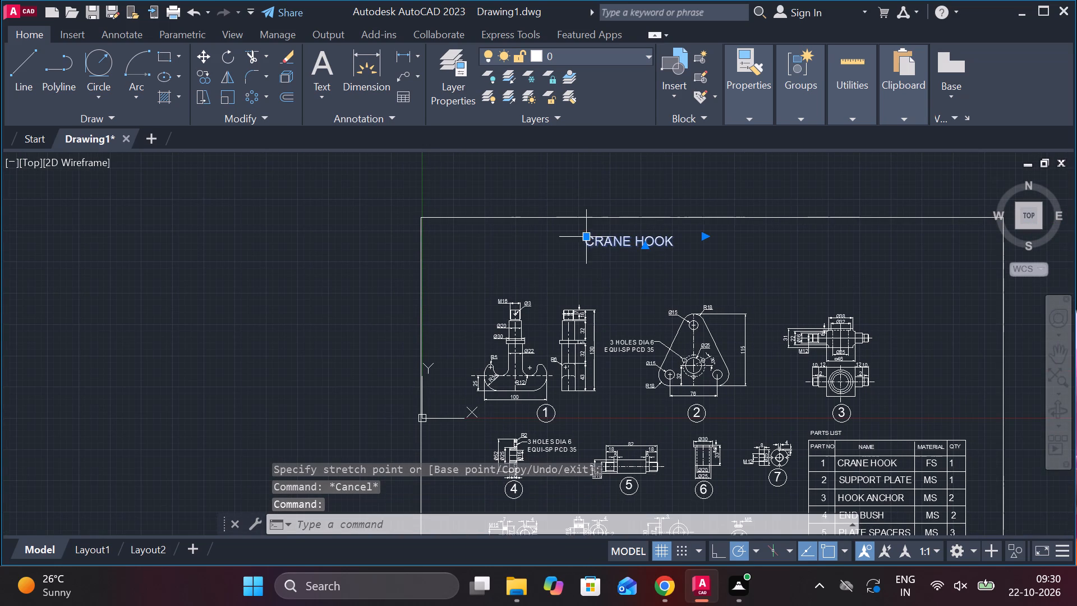
{"action": "scroll", "coordinate": [644, 272], "scroll_direction": "up", "scroll_amount": 1}
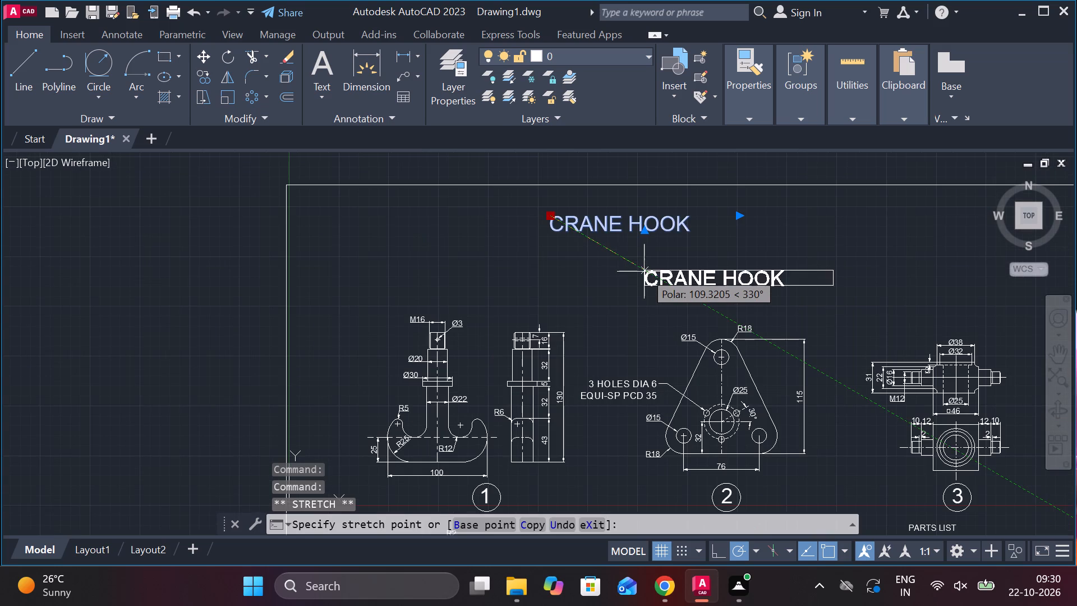
{"action": "left_click", "coordinate": [642, 263]}
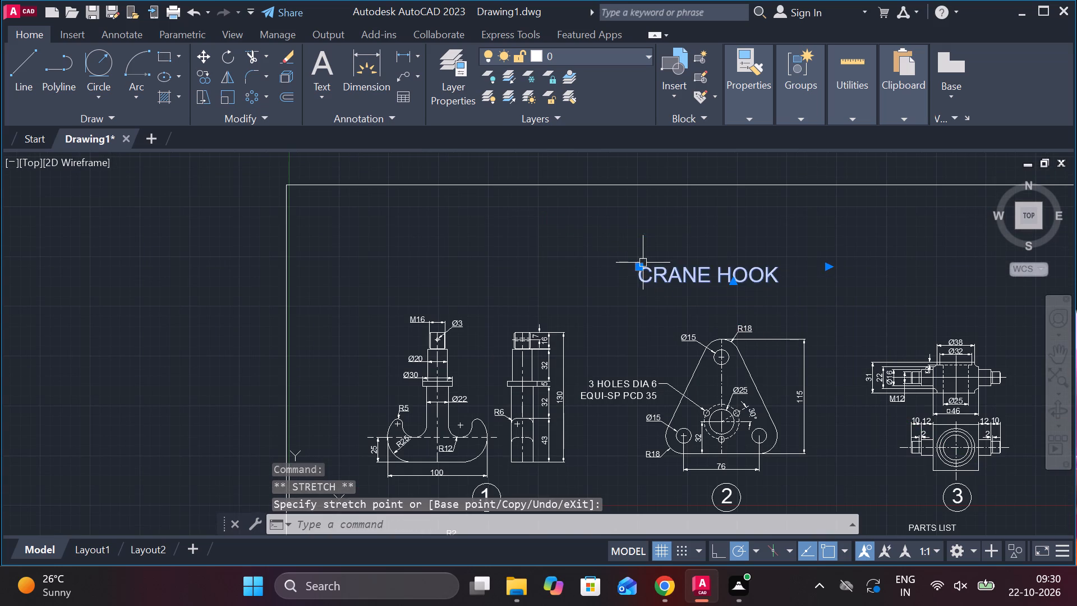
{"action": "key", "text": "Escape"}
Save the drawing in the Documents folder under the file name CRANE HOOK ASSEMBLY COMPONENTS.
{"action": "scroll", "coordinate": [787, 290], "scroll_direction": "down", "scroll_amount": 1}
{"action": "middle_click_drag", "start_coordinate": [813, 300], "coordinate": [655, 186]}
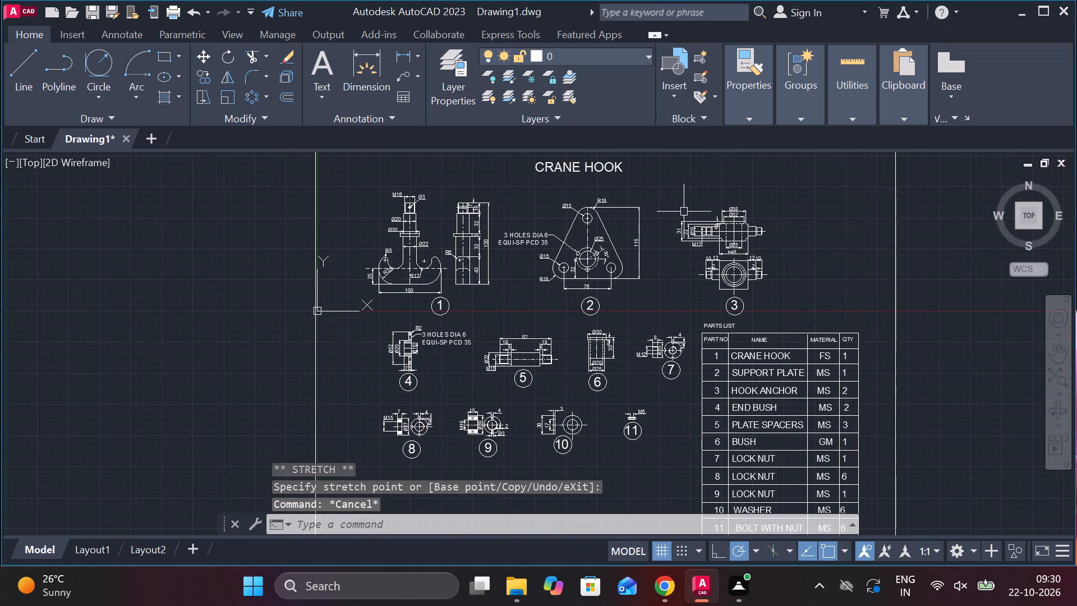
{"action": "key", "text": "ctrl+s"}
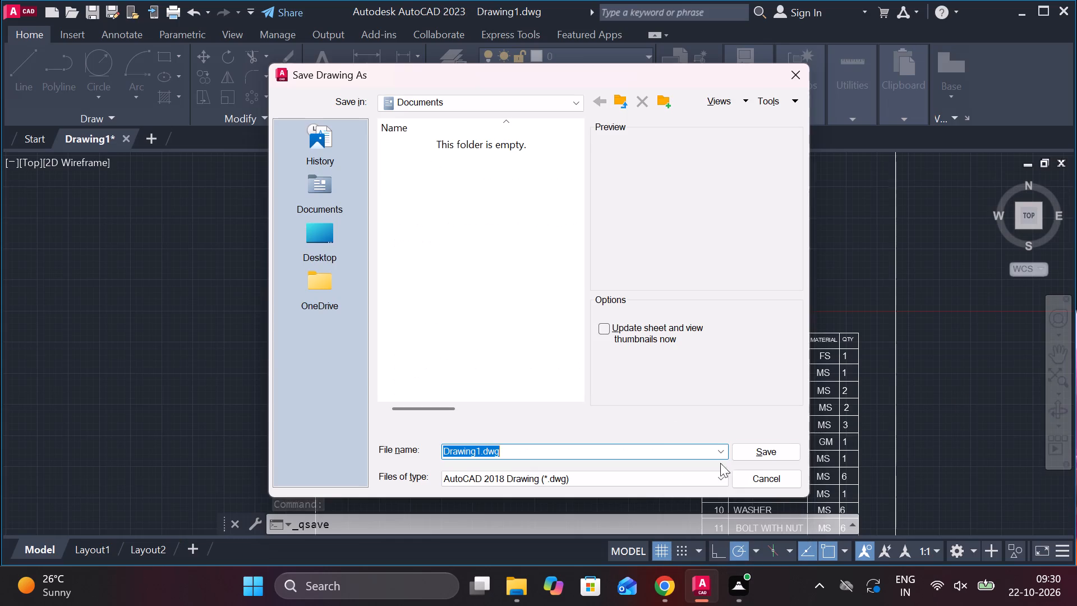
{"action": "type", "text": "CRANE"}
{"action": "key", "text": "space"}
{"action": "type", "text": "HOOK ASSEM"}
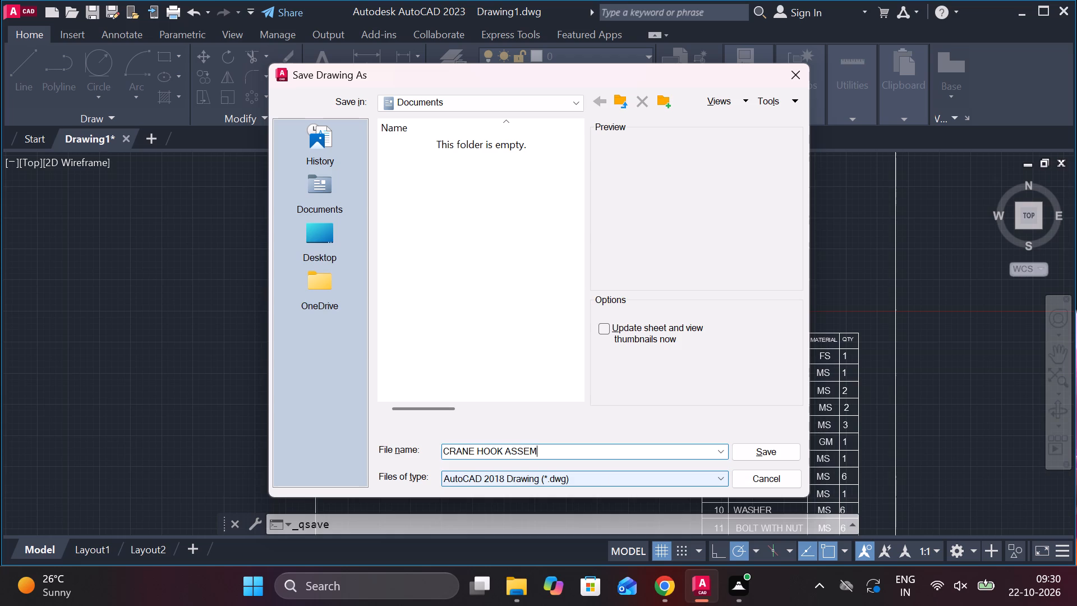
{"action": "type", "text": "BLY"}
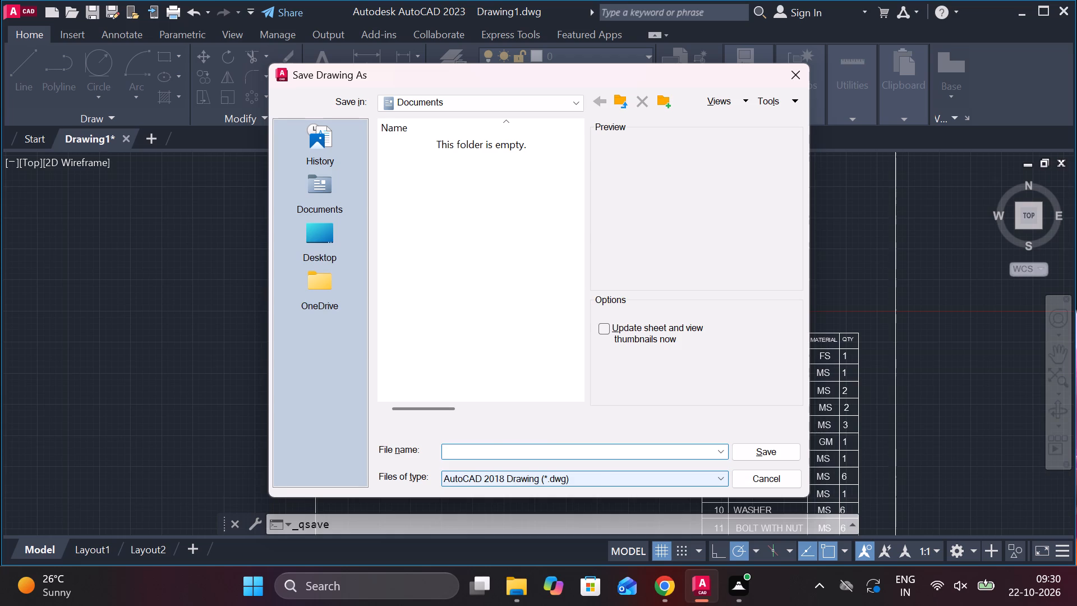
{"action": "key", "text": "space"}
{"action": "type", "text": "COMPONENTS"}
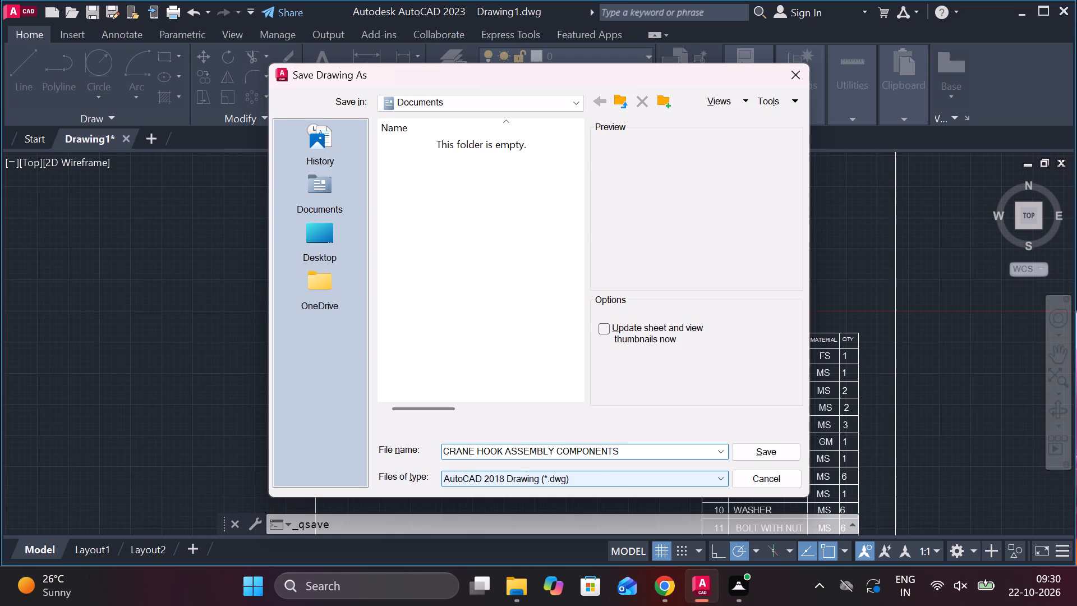
{"action": "left_click", "coordinate": [753, 457]}
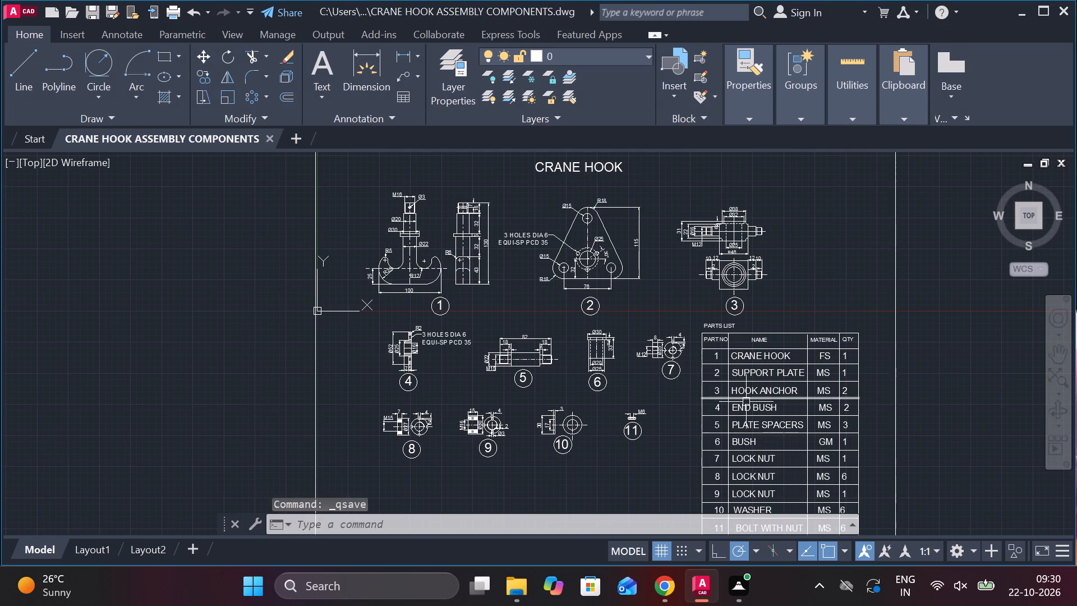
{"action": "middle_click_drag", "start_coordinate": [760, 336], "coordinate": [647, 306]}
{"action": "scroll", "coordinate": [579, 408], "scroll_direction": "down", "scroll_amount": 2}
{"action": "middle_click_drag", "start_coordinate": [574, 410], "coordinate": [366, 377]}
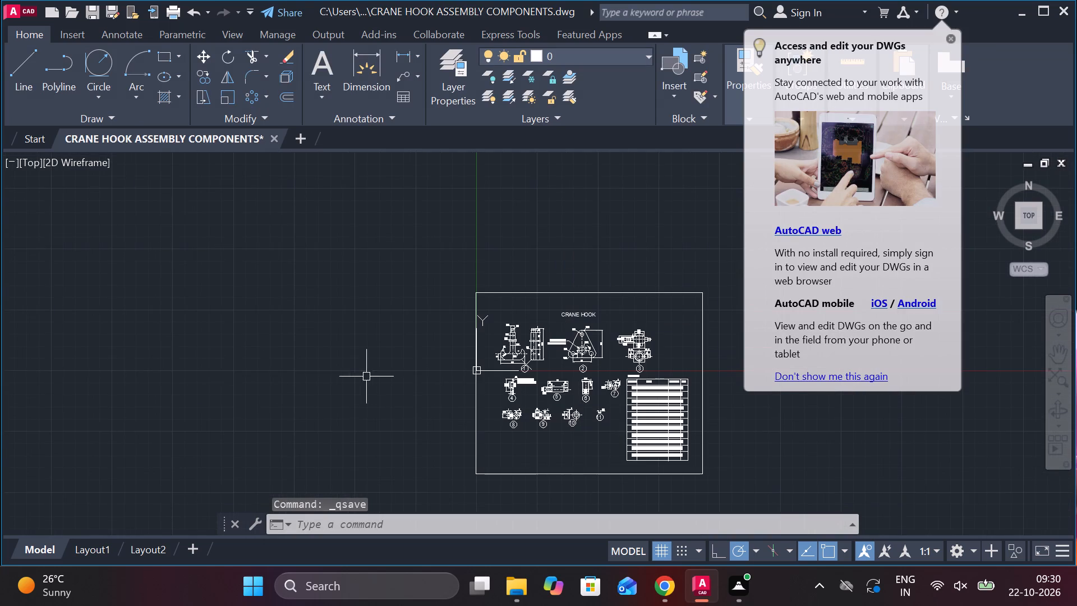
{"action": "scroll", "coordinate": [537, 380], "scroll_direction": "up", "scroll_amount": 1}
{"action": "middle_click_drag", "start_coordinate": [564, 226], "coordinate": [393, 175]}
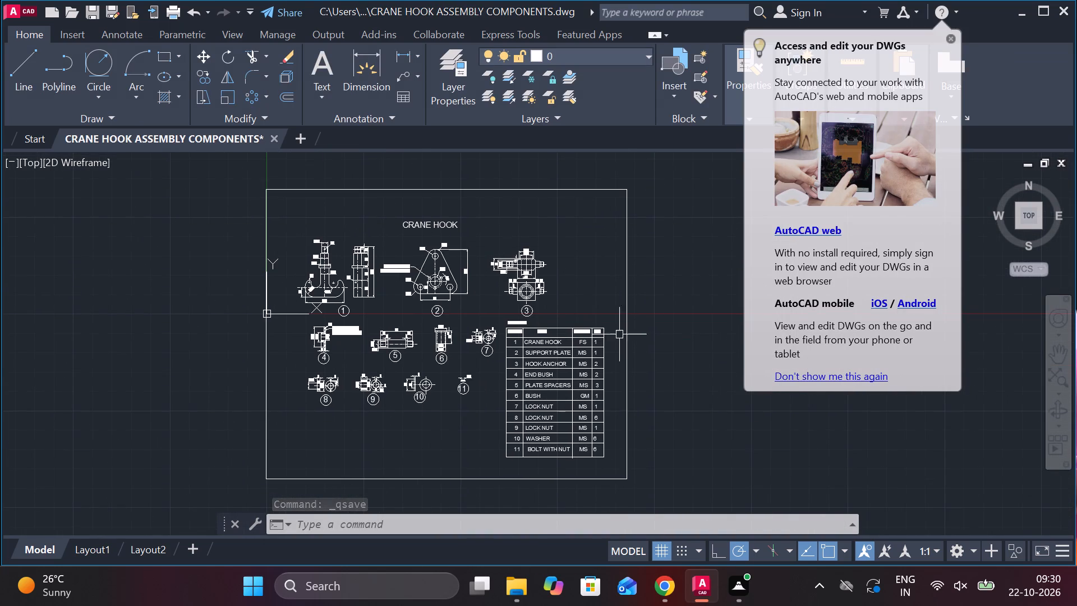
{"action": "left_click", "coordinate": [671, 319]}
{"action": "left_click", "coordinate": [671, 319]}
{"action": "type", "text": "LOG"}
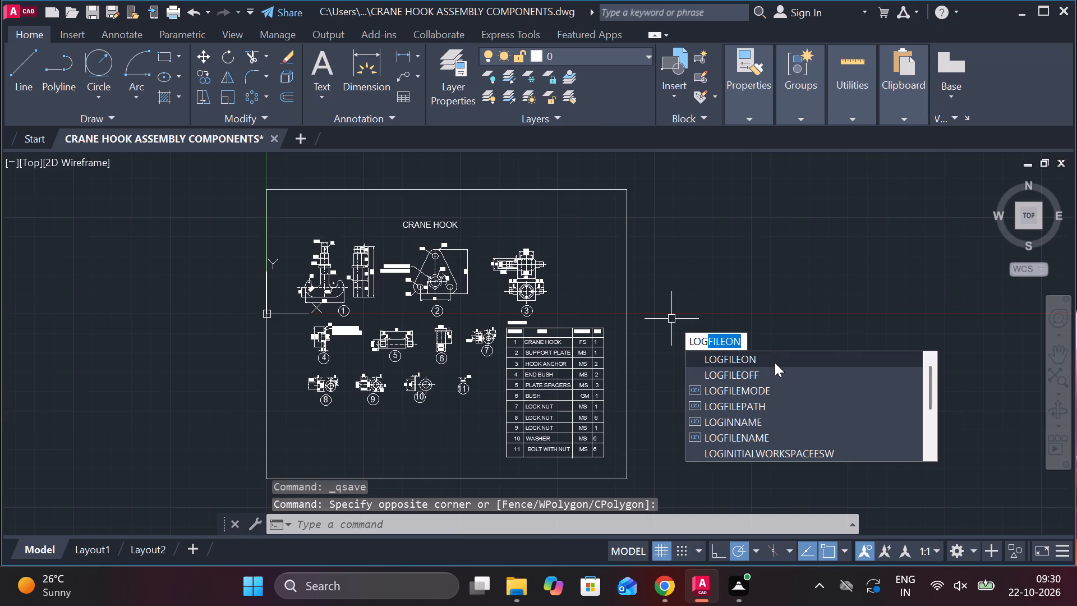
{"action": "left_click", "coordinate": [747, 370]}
Save the drawing again under its current name.
{"action": "key", "text": "ctrl+s"}
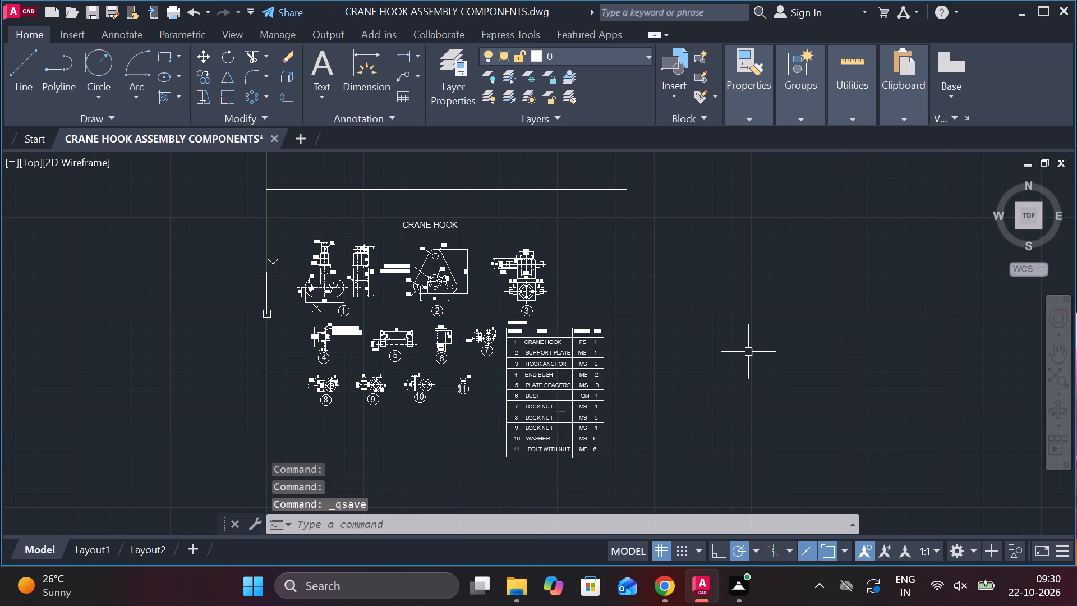
Set up a plot of the model using the DWG To PDF.pc3 plotter in landscape orientation.
{"action": "type", "text": "PLOT"}
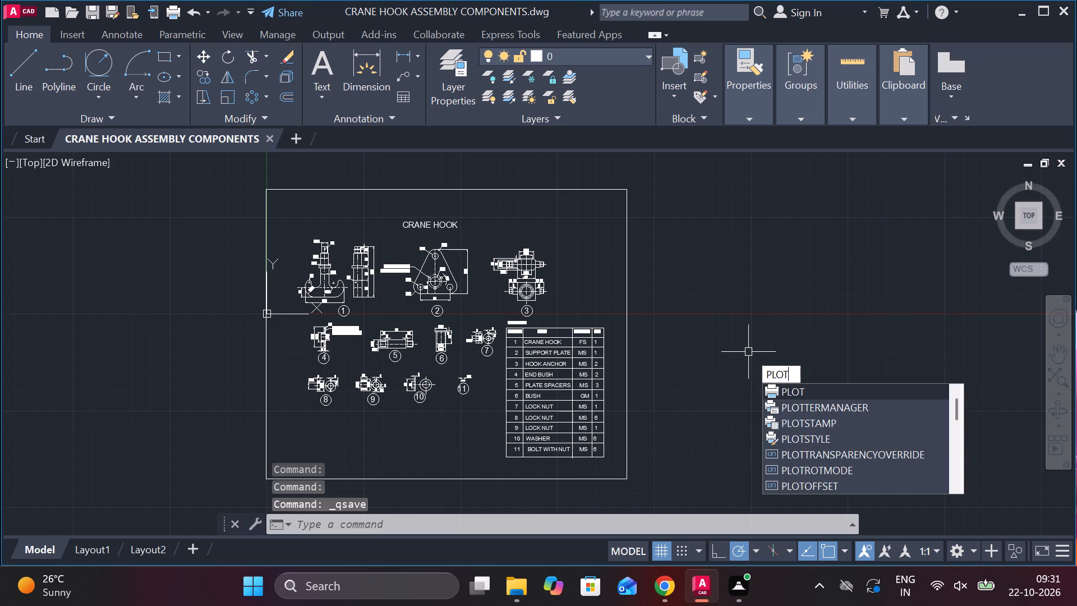
{"action": "left_click", "coordinate": [796, 396]}
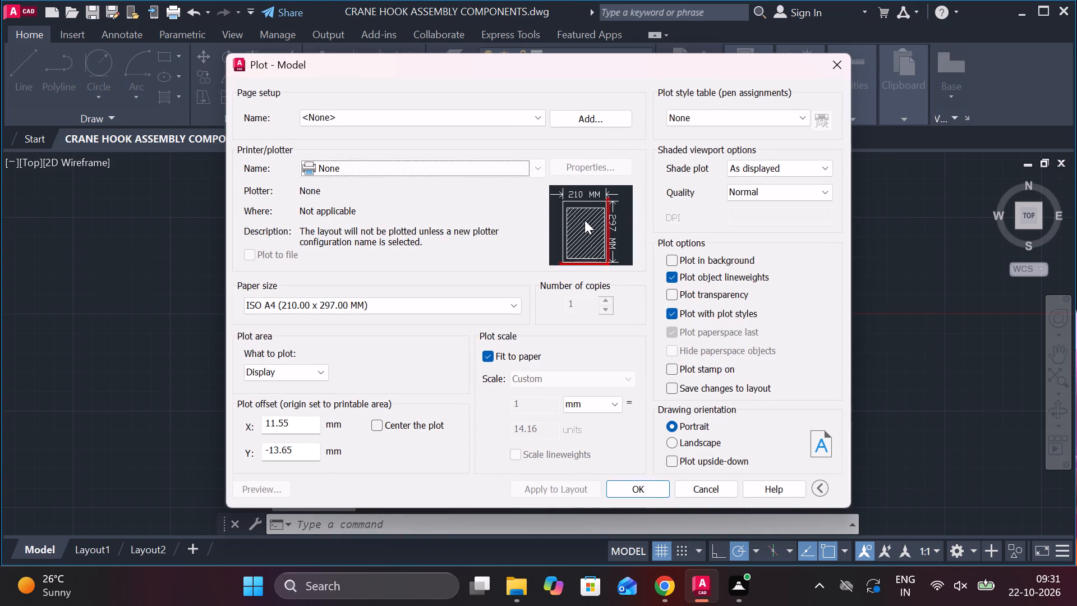
{"action": "left_click", "coordinate": [378, 176]}
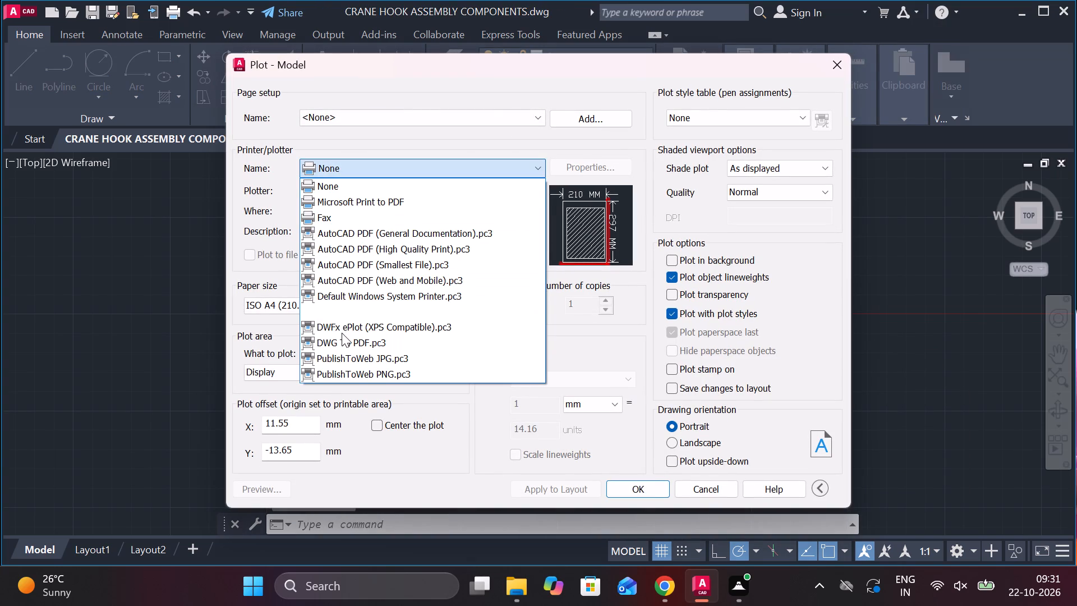
{"action": "left_click", "coordinate": [344, 338]}
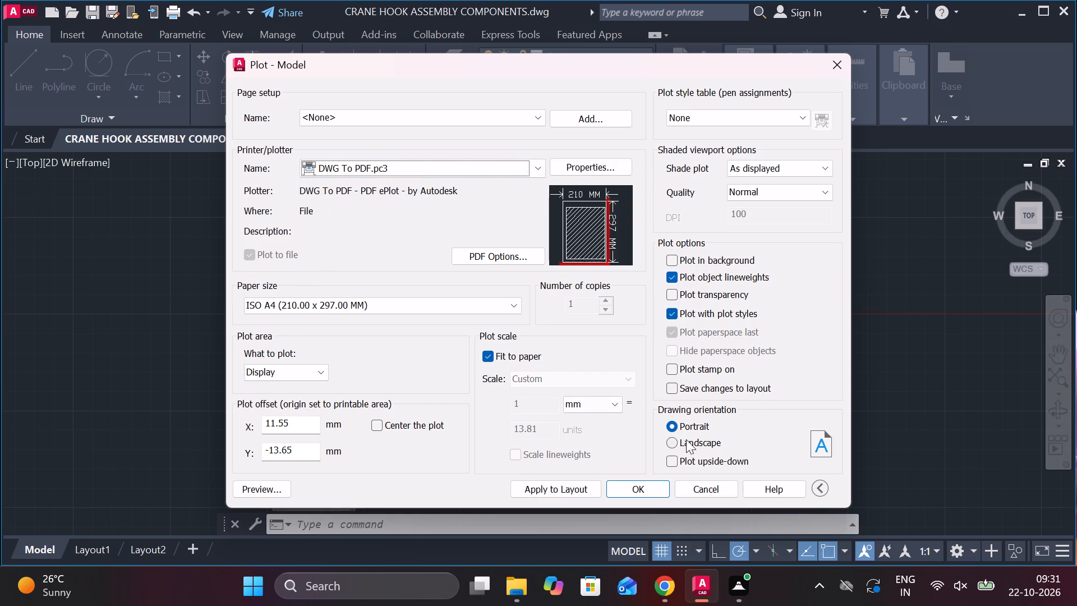
{"action": "left_click", "coordinate": [678, 441]}
Set the plot area to a window drawn slightly outside the whole rectangular sheet border.
{"action": "left_click", "coordinate": [321, 381]}
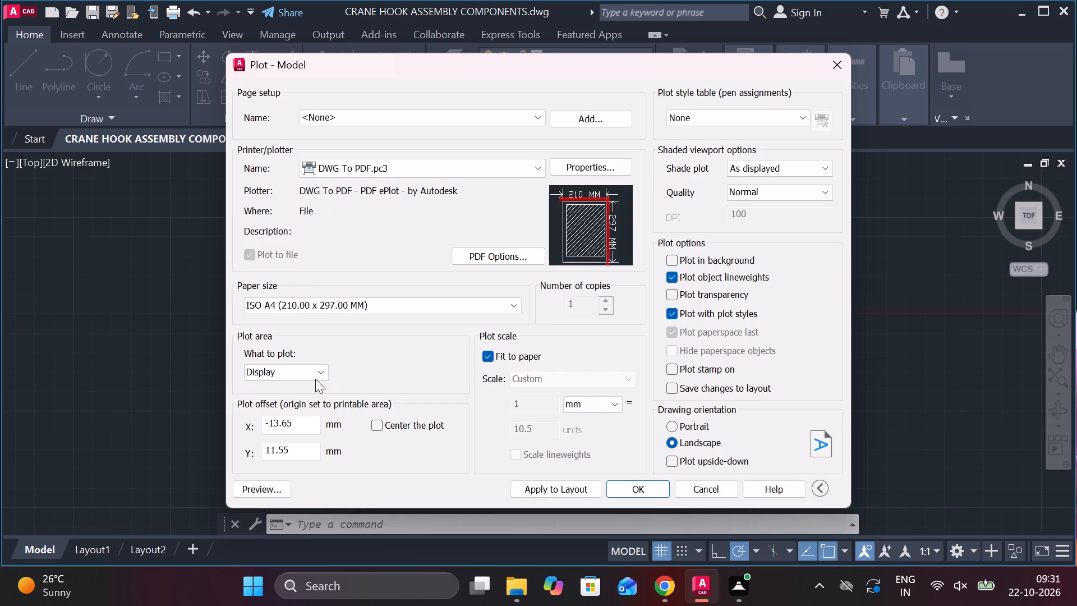
{"action": "left_click", "coordinate": [286, 378]}
{"action": "left_click", "coordinate": [261, 416]}
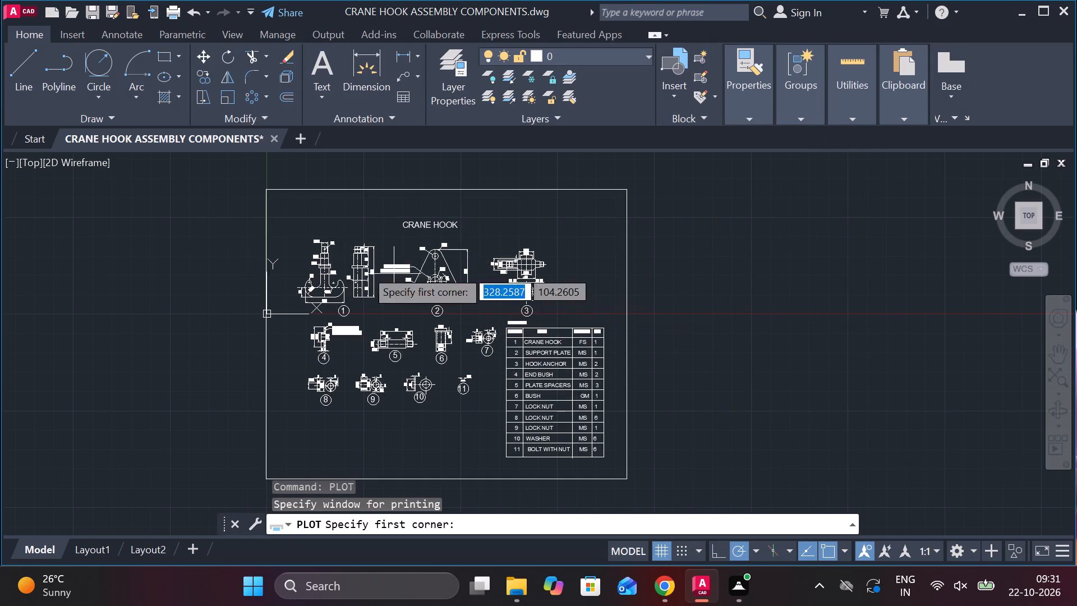
{"action": "left_click", "coordinate": [241, 172]}
{"action": "middle_click_drag", "start_coordinate": [381, 254], "coordinate": [382, 195]}
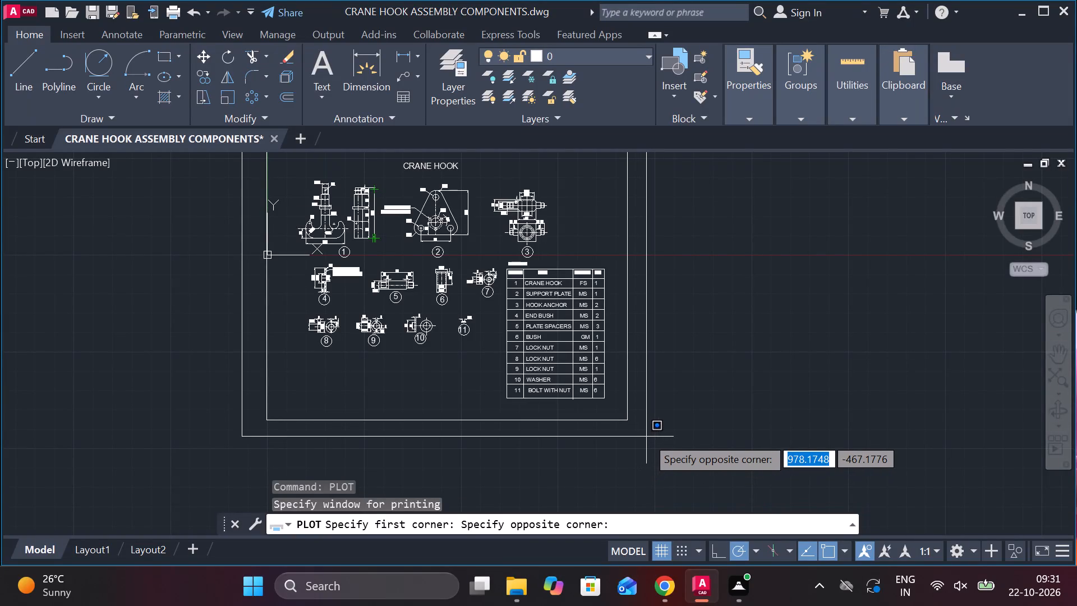
{"action": "left_click", "coordinate": [651, 439]}
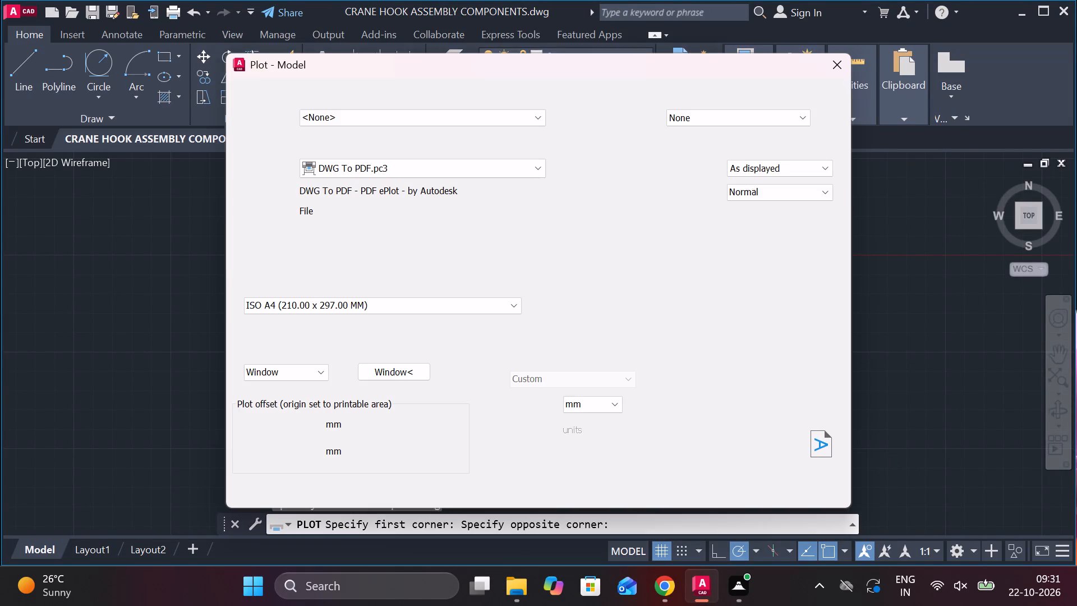
Plot the sheet to PDF in the Documents folder as CRANE HOOK ASSEMBLY COMPONENTS-Model.pdf.
{"action": "left_click", "coordinate": [653, 494]}
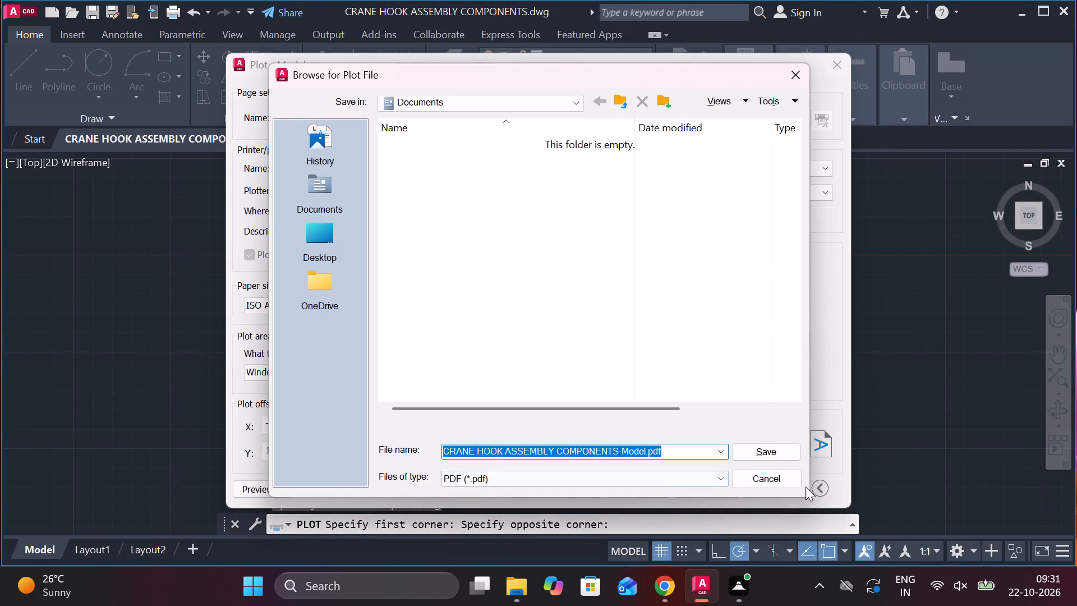
{"action": "left_click", "coordinate": [767, 448]}
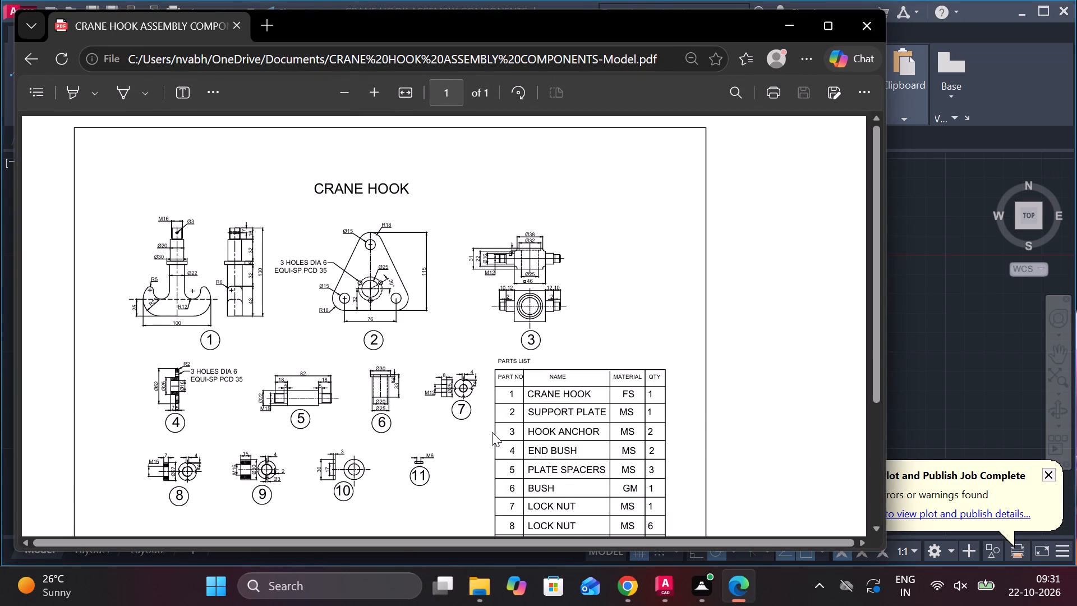
Examine the plotted PDF in Microsoft Edge, including the lower part views and the full parts list.
{"action": "scroll", "coordinate": [492, 432], "scroll_direction": "down", "scroll_amount": 1}
{"action": "middle_click_drag", "start_coordinate": [383, 433], "coordinate": [409, 439]}
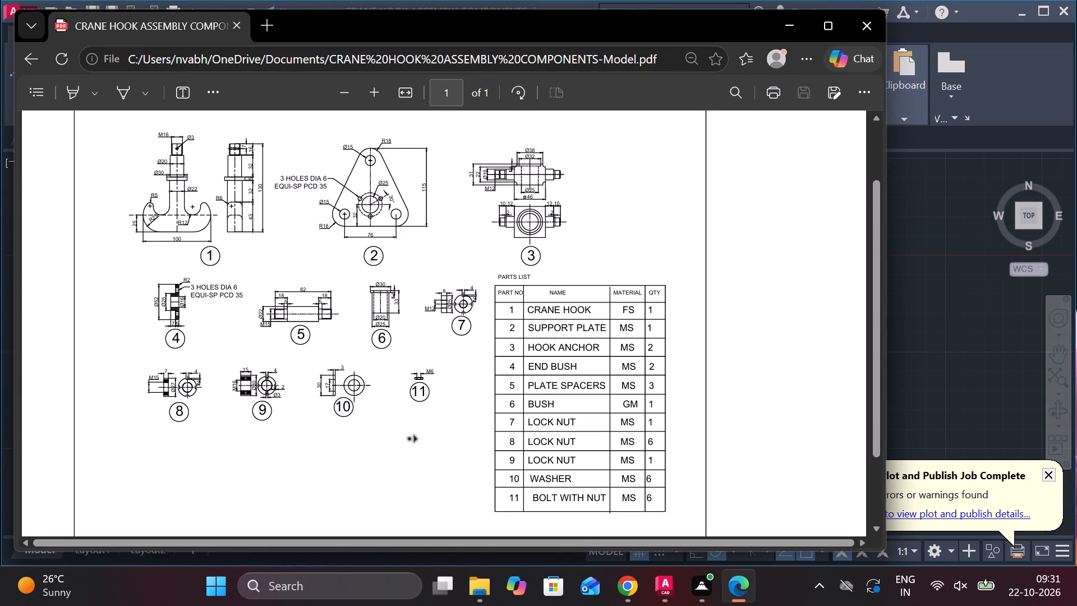
{"action": "middle_click_drag", "start_coordinate": [409, 439], "coordinate": [568, 440]}
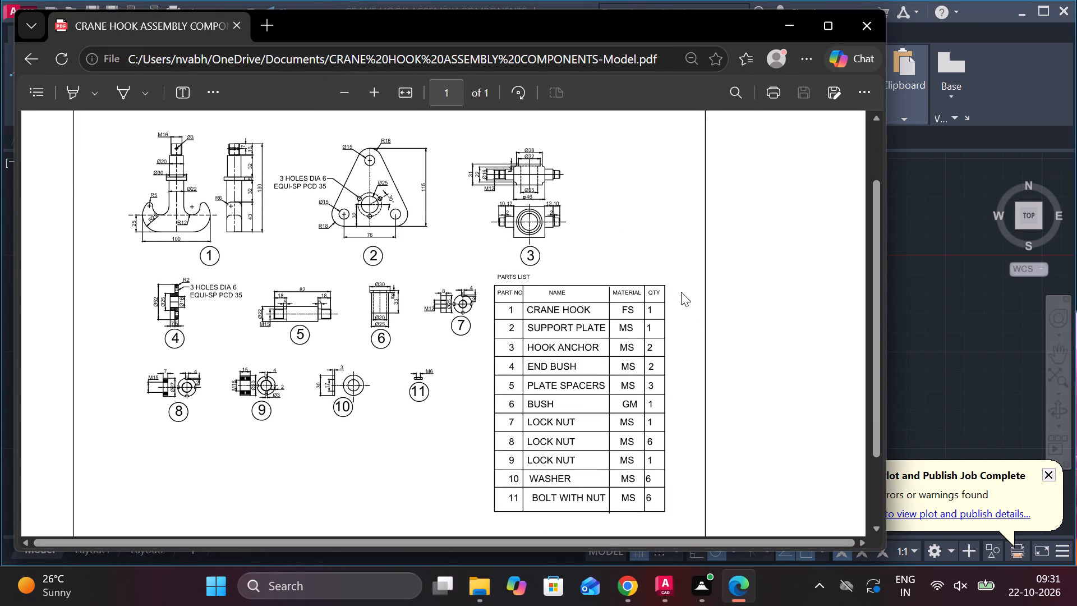